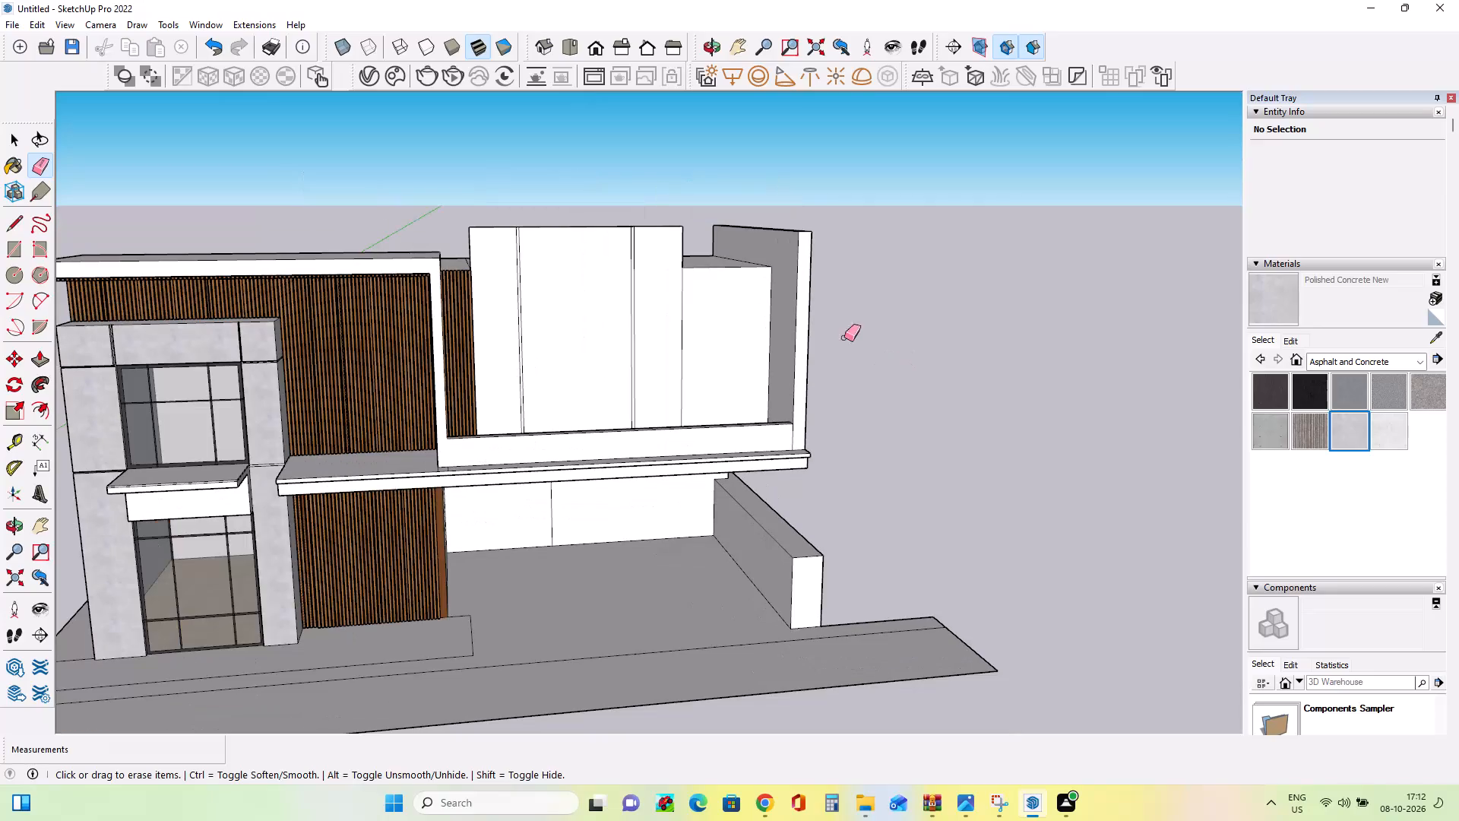
# Draw a thin horizontal rectangle about 28' long across the middle of the central front wall, from edge to edge.
pyautogui.moveTo(725, 349); pyautogui.dragTo(587, 425, button='middle')
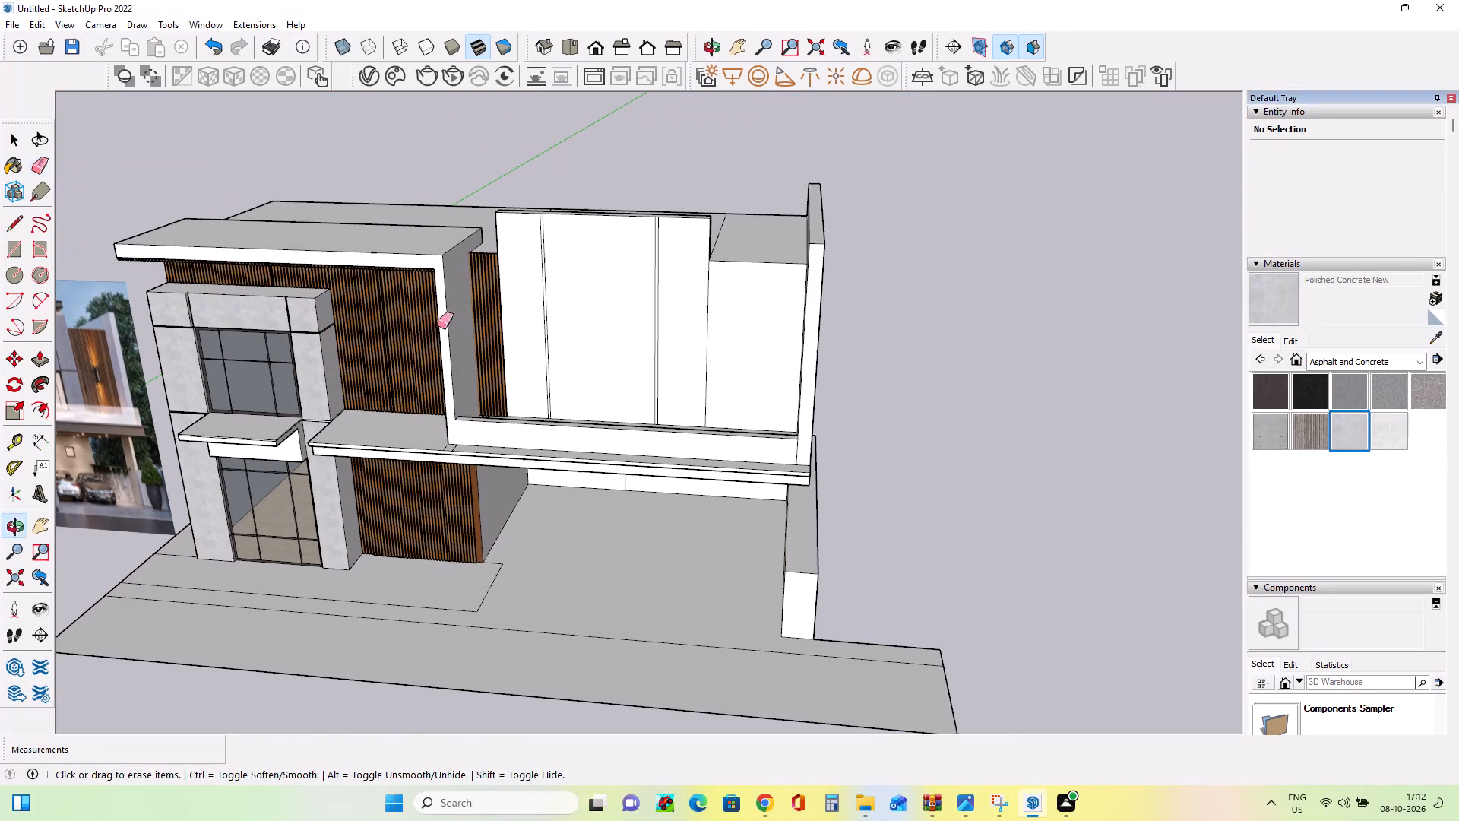
pyautogui.click(21, 247)
pyautogui.scroll(8, 543, 328)
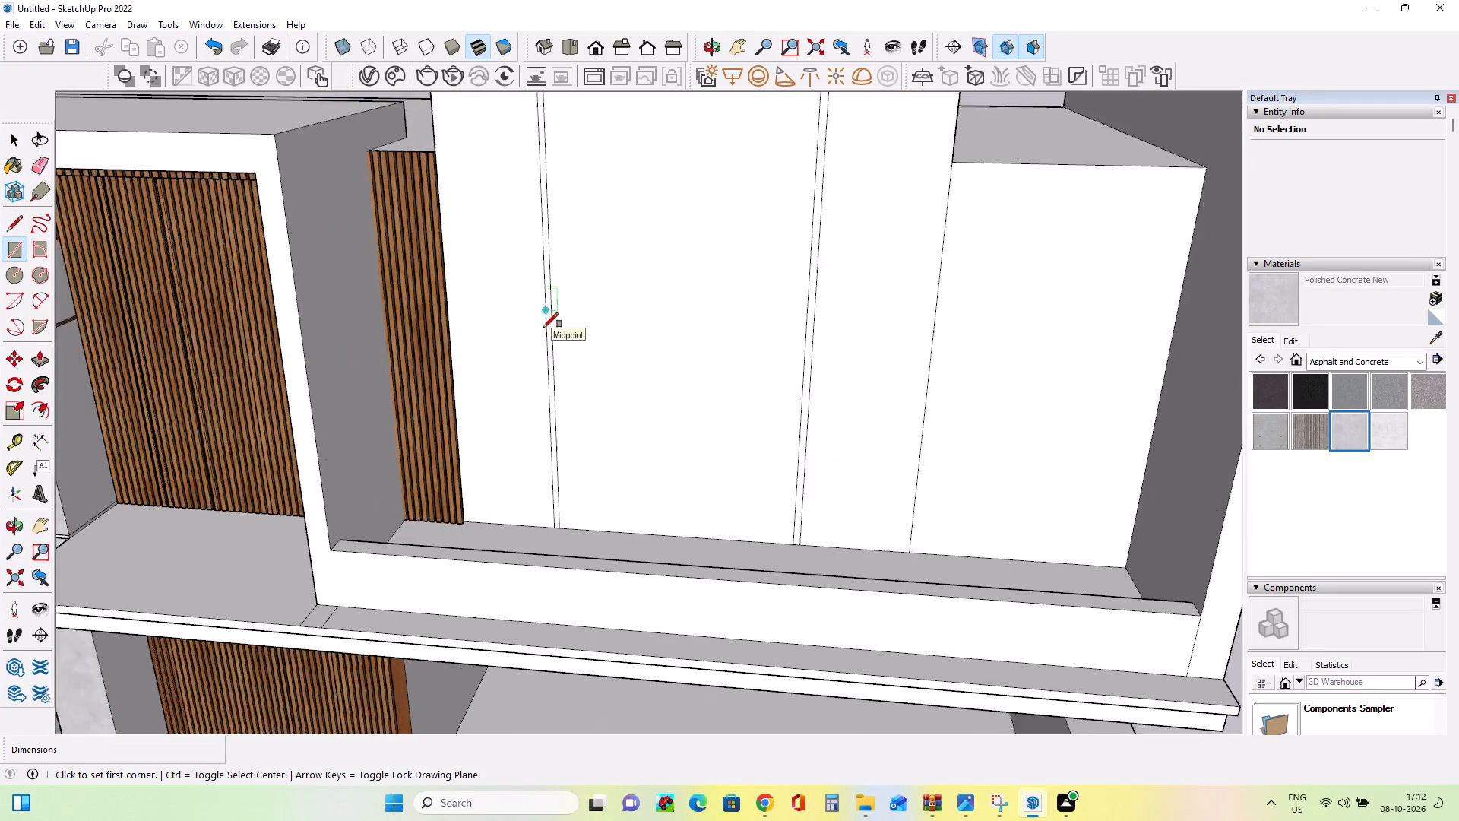
pyautogui.scroll(1, 543, 328)
pyautogui.moveTo(641, 340); pyautogui.dragTo(452, 372, button='middle')
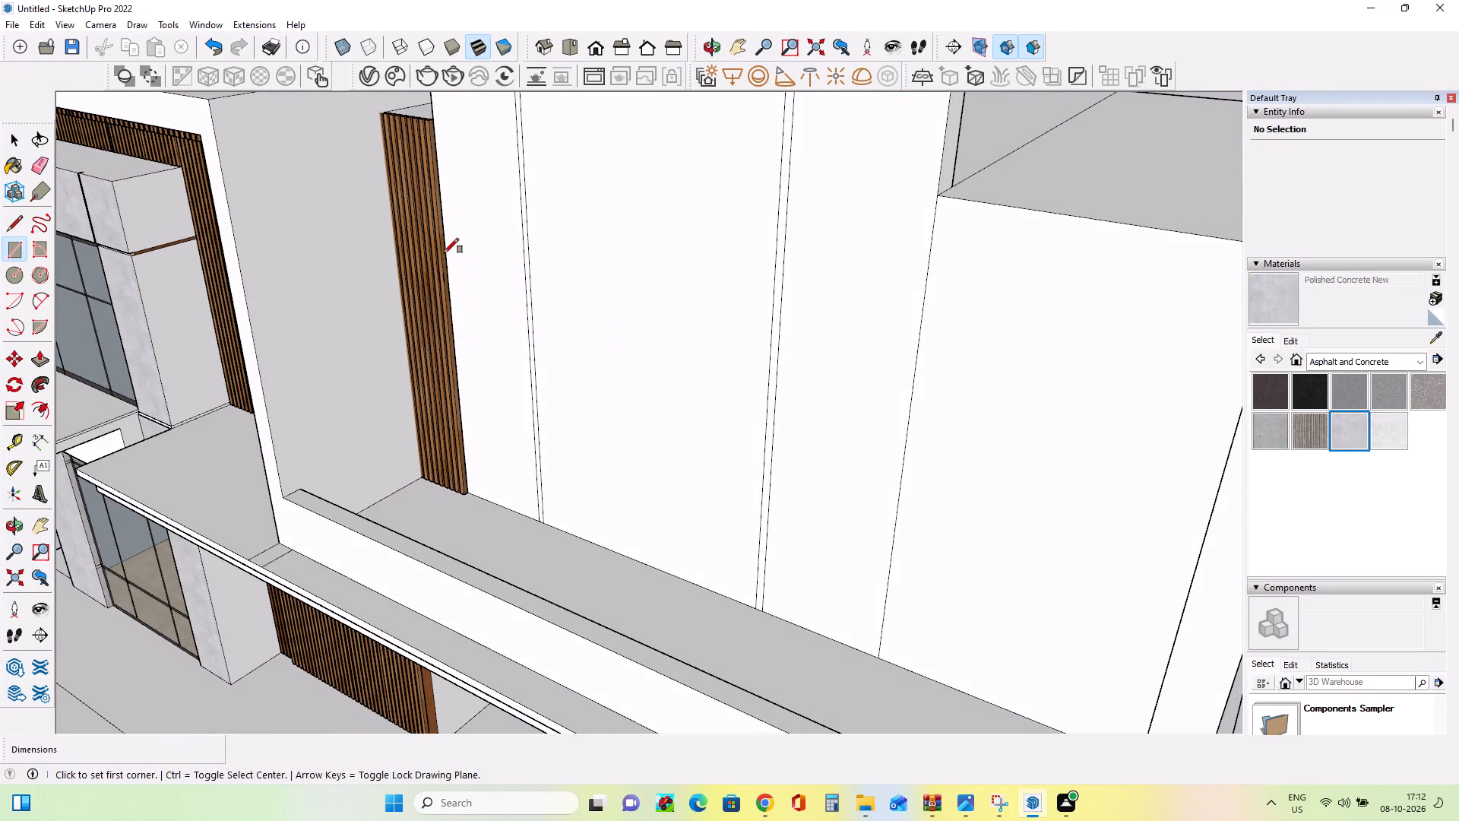
pyautogui.scroll(-5, 455, 288)
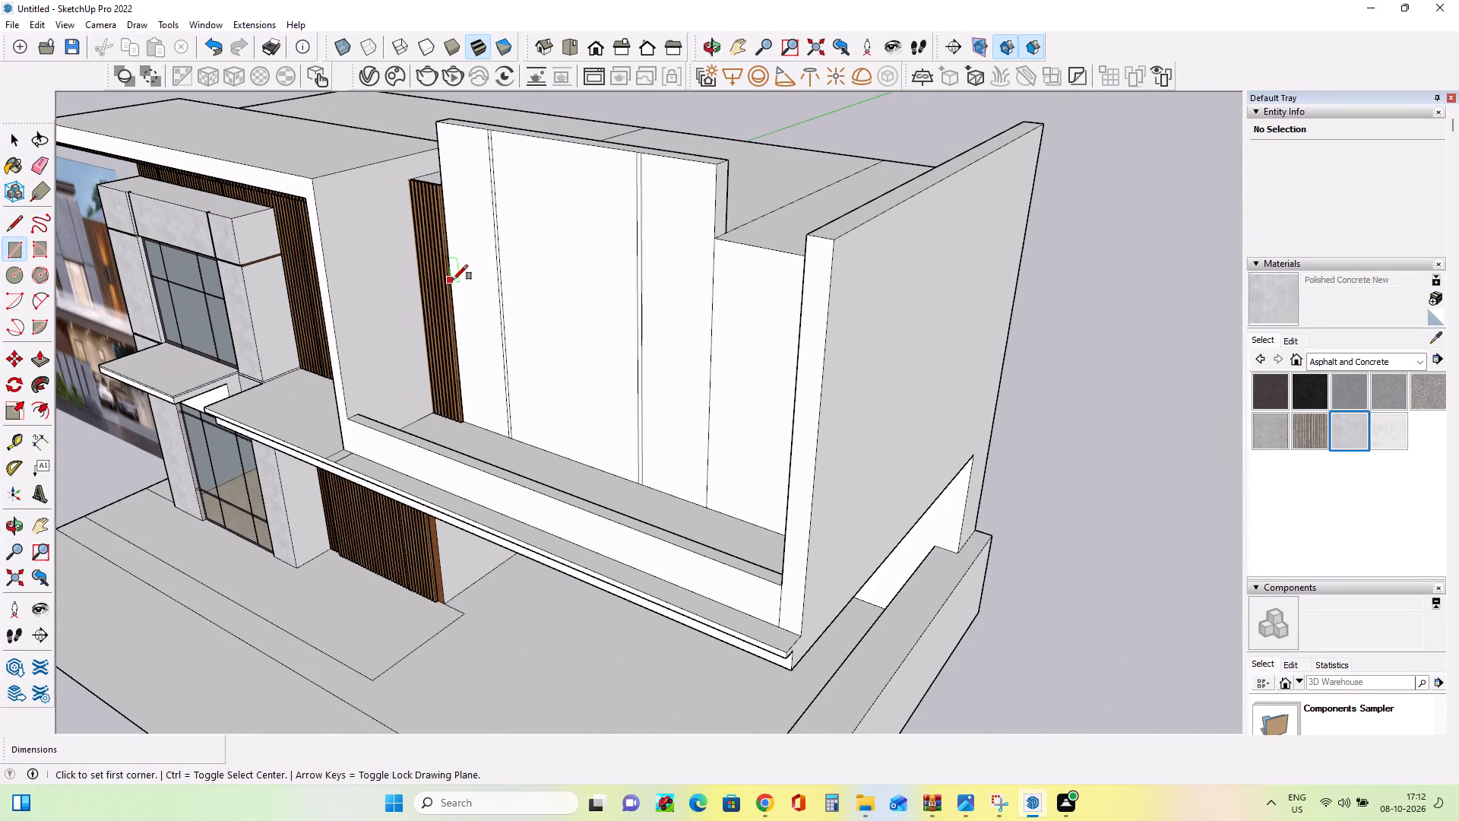
pyautogui.click(452, 294)
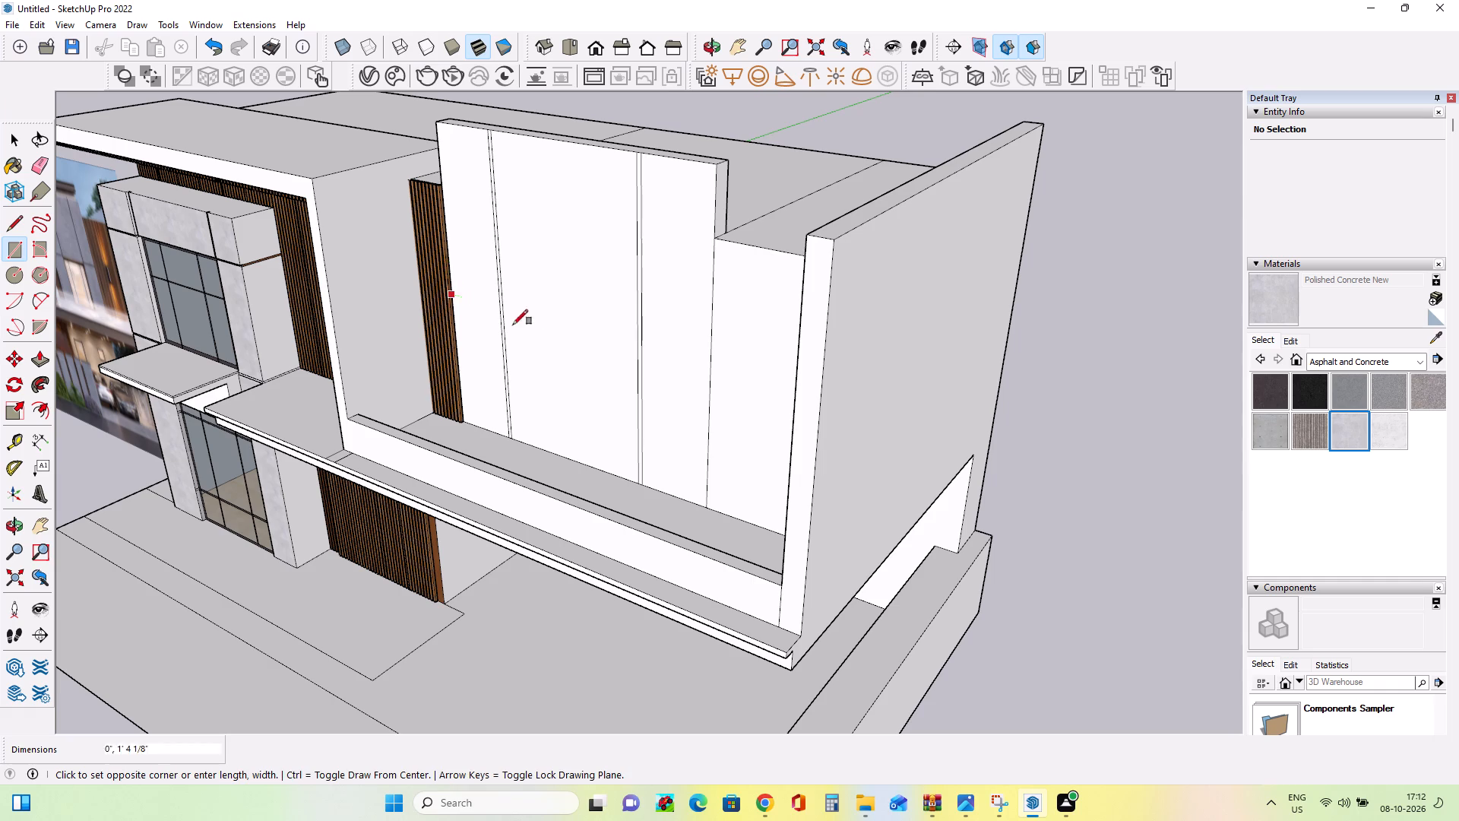
pyautogui.scroll(-2, 701, 374)
pyautogui.scroll(2, 704, 373)
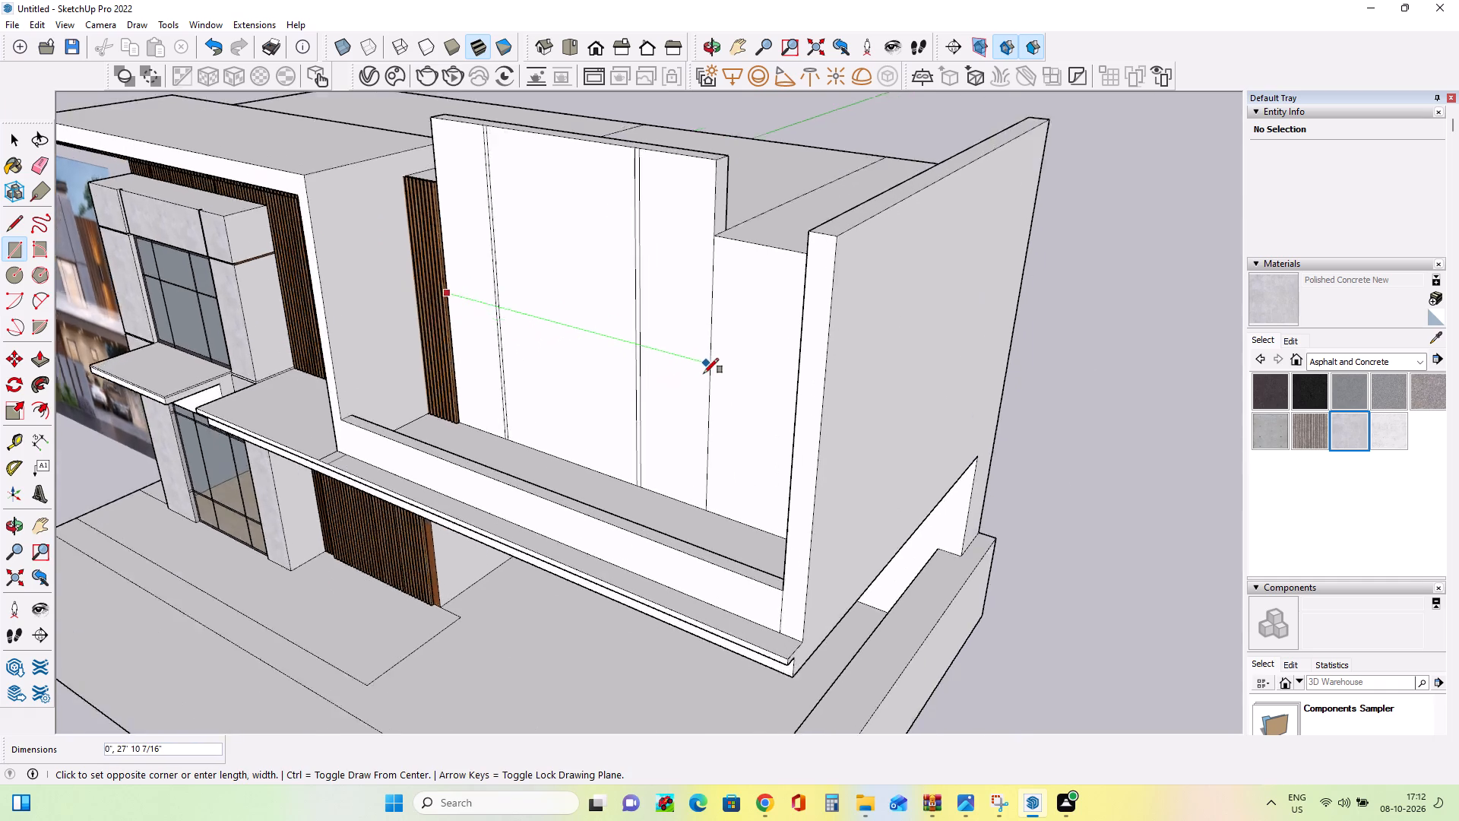
pyautogui.scroll(6, 704, 373)
pyautogui.moveTo(704, 376); pyautogui.dragTo(900, 357, button='middle')
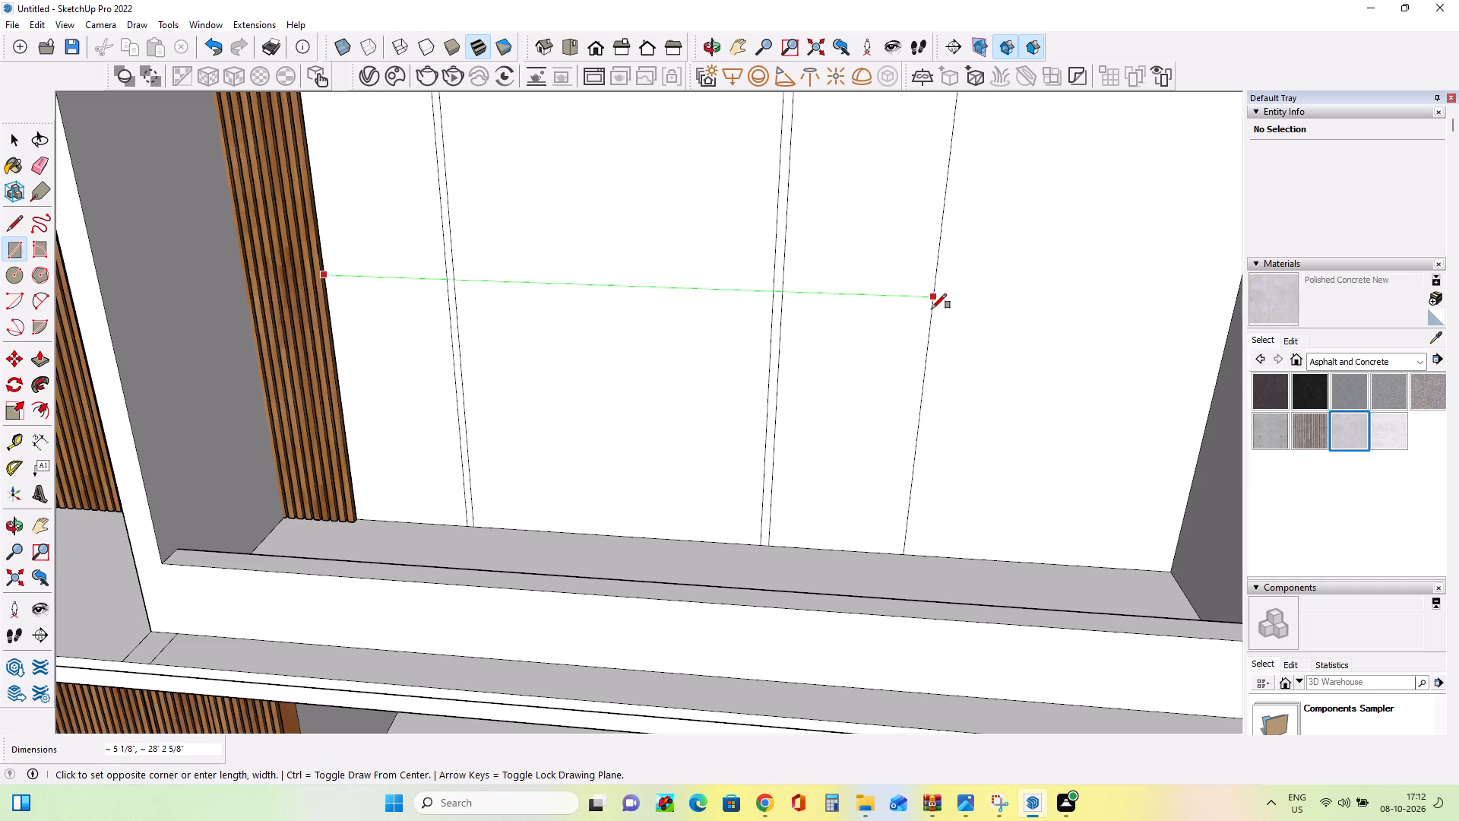
pyautogui.click(932, 309)
# Push/Pull the lower middle panel of the central wall inward 1' 5" to recess the window opening.
pyautogui.scroll(-3, 911, 332)
pyautogui.moveTo(900, 333); pyautogui.dragTo(675, 338, button='middle')
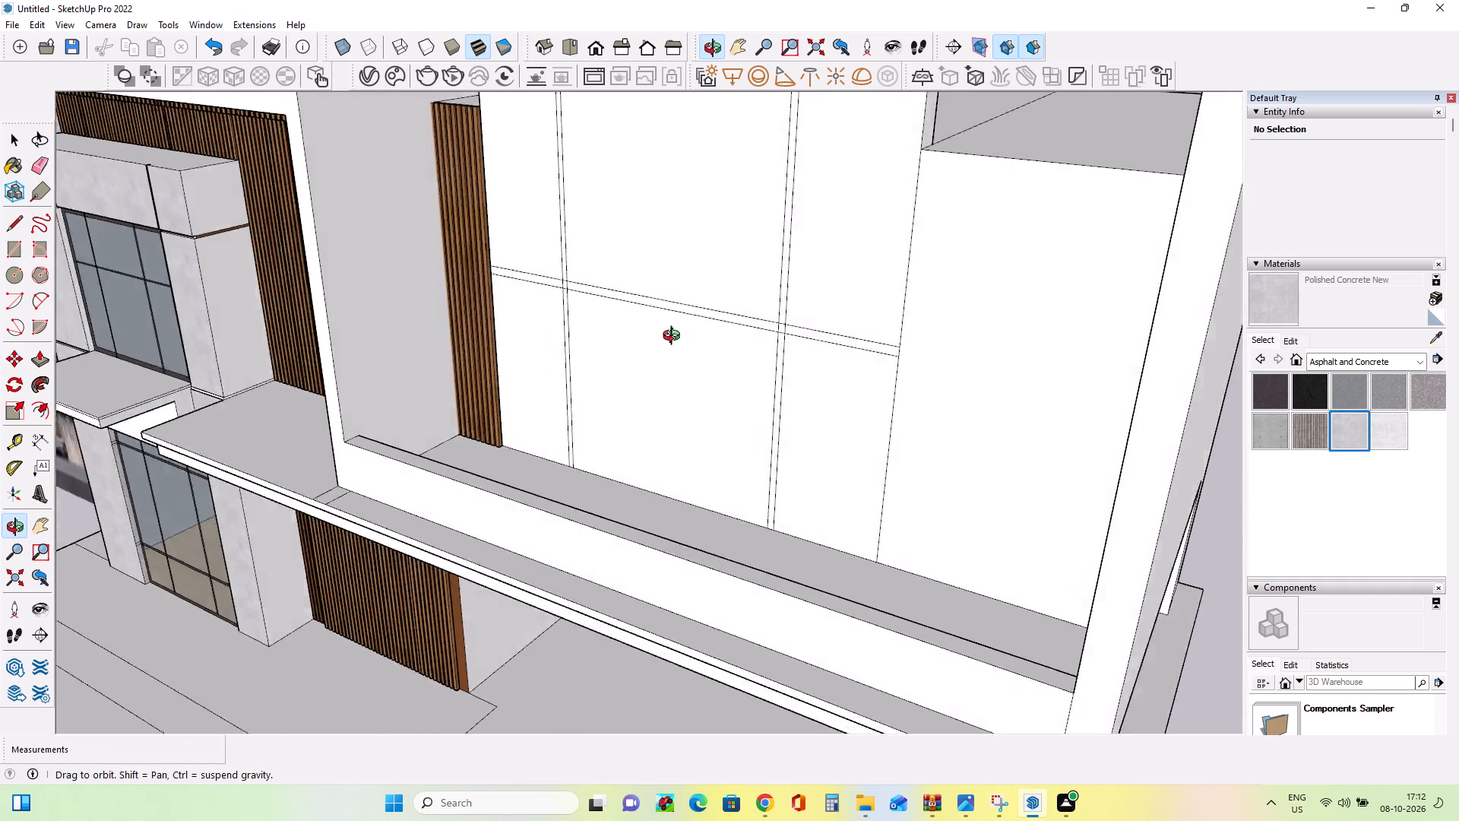
pyautogui.moveTo(675, 338); pyautogui.dragTo(878, 333, button='middle')
pyautogui.scroll(-8, 878, 330)
pyautogui.moveTo(877, 329); pyautogui.dragTo(921, 312, button='middle')
pyautogui.click(45, 361)
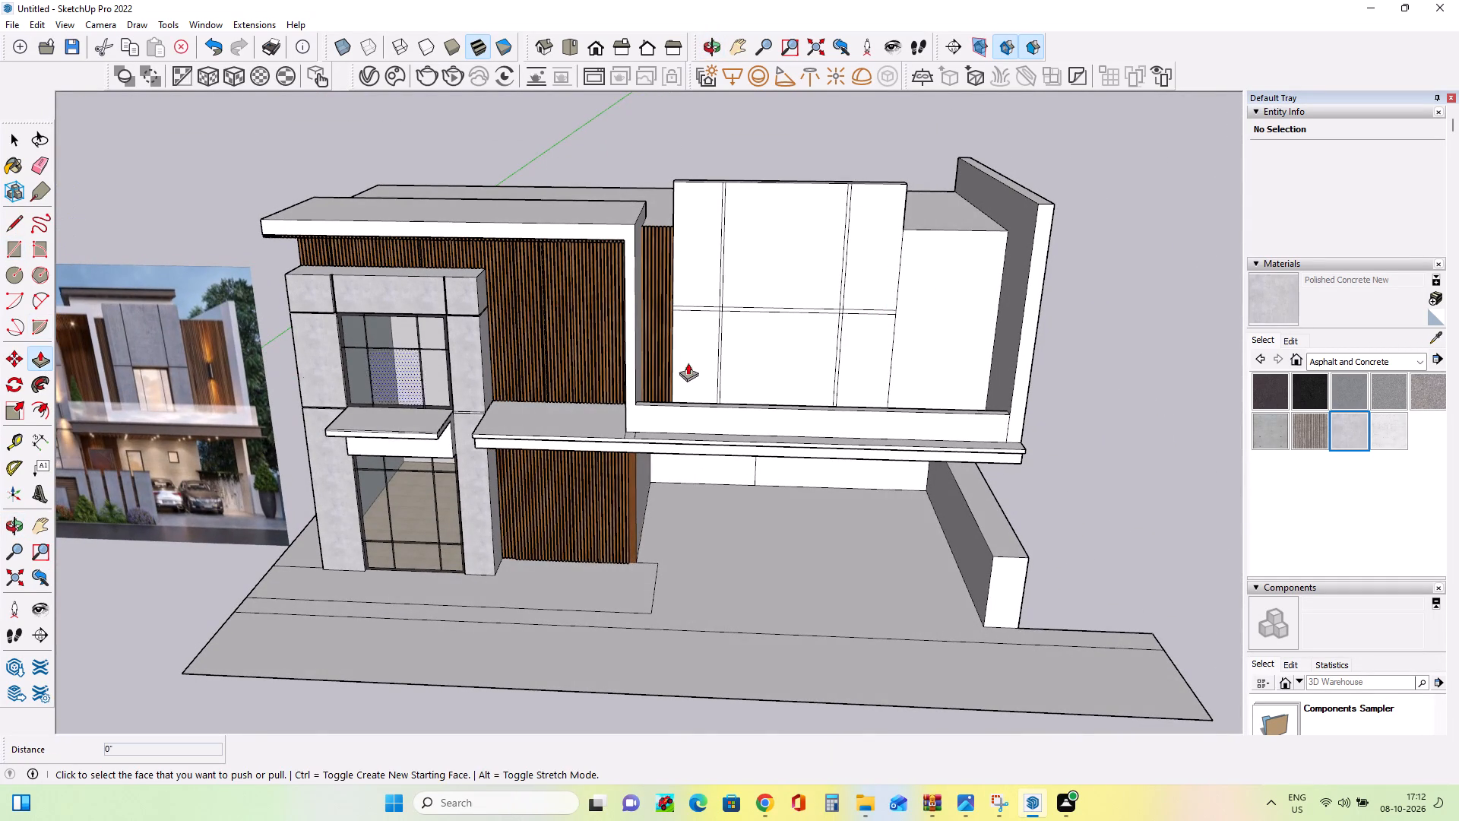
pyautogui.click(796, 363)
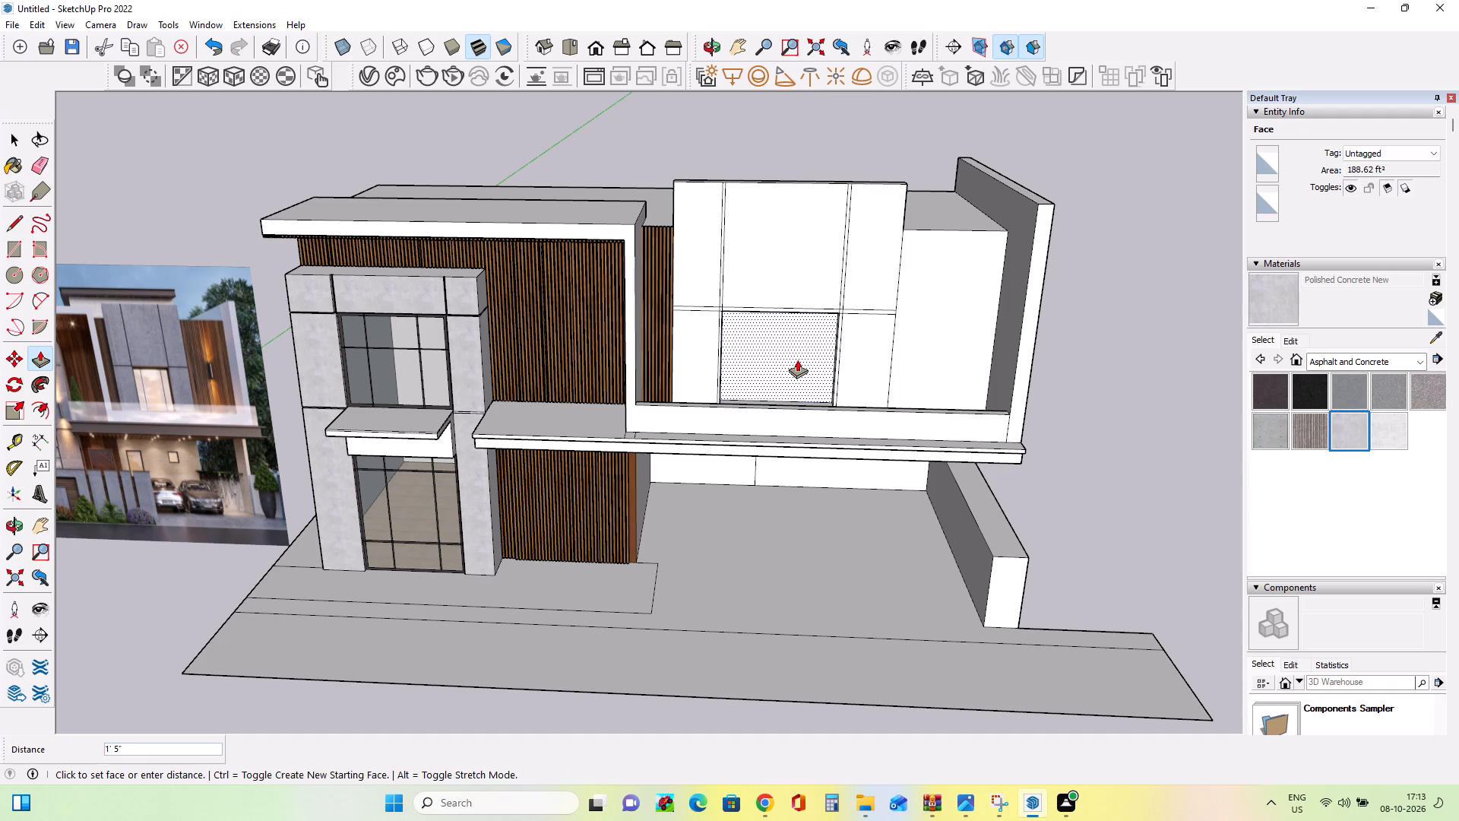
pyautogui.click(797, 360)
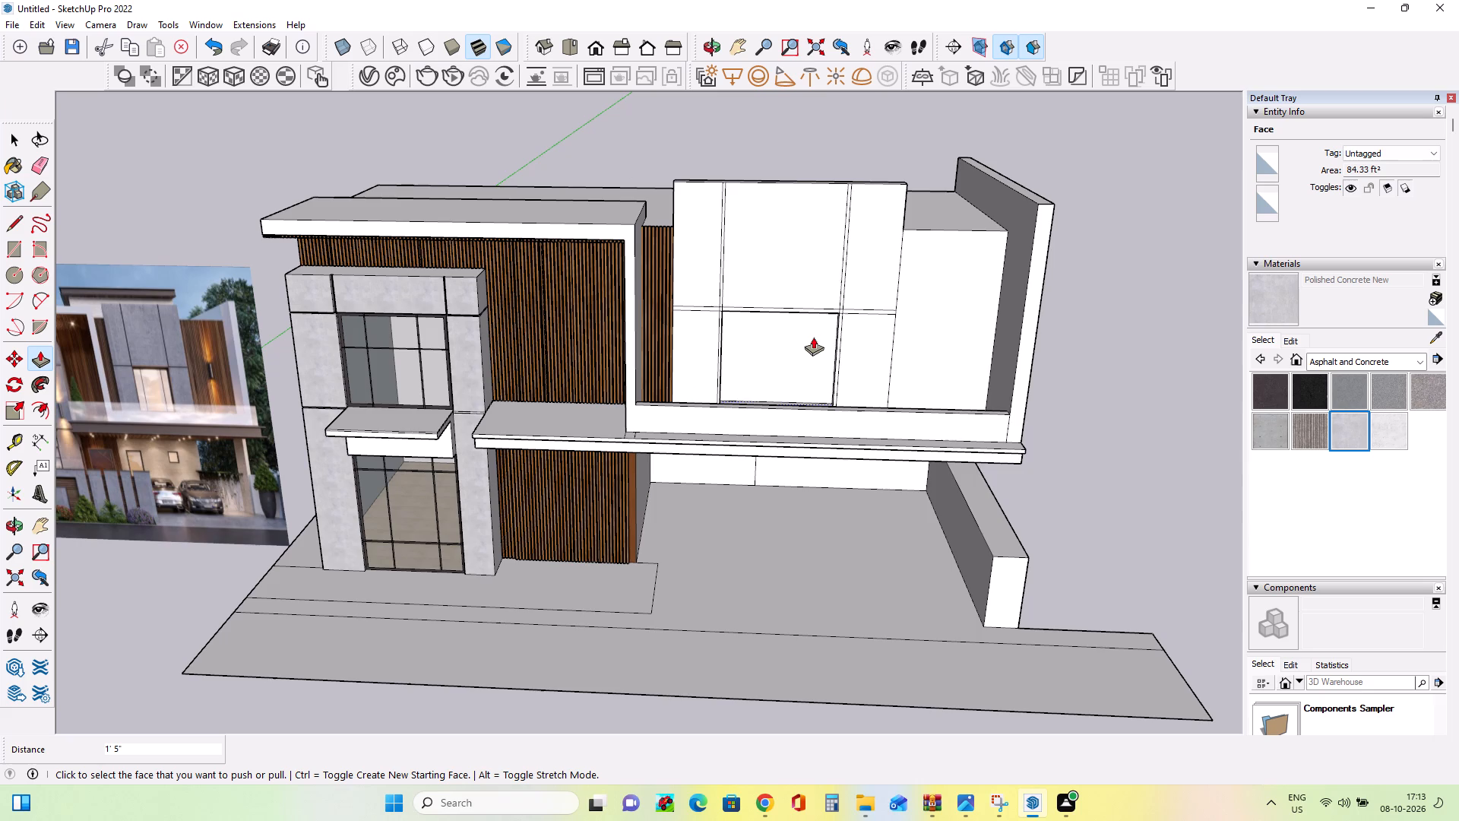
# Offset the recessed window face's outline inward about 5 3/16" to form a frame.
pyautogui.scroll(3, 813, 335)
pyautogui.moveTo(812, 334); pyautogui.dragTo(823, 344, button='middle')
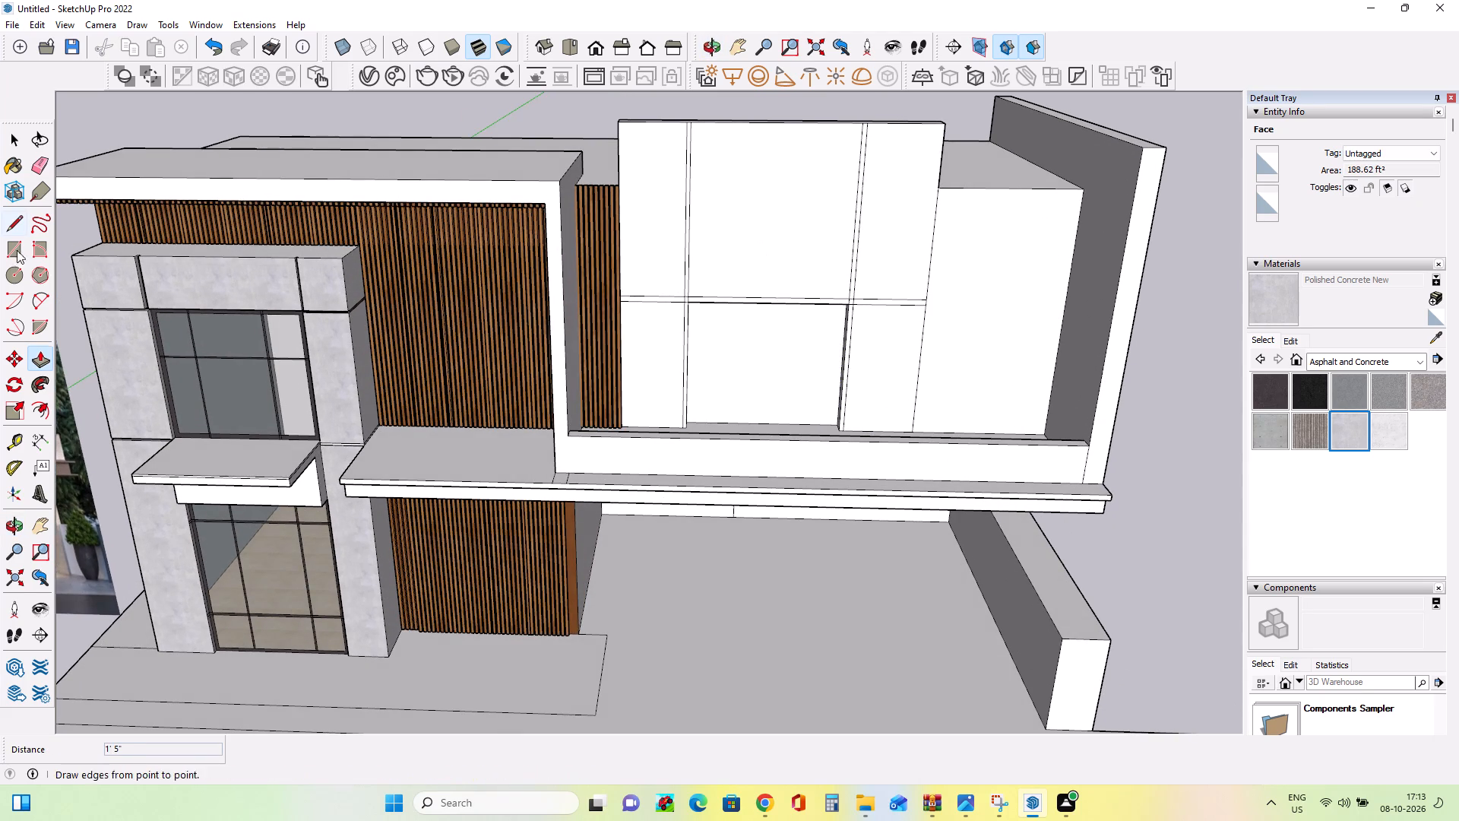
pyautogui.click(41, 410)
pyautogui.click(769, 376)
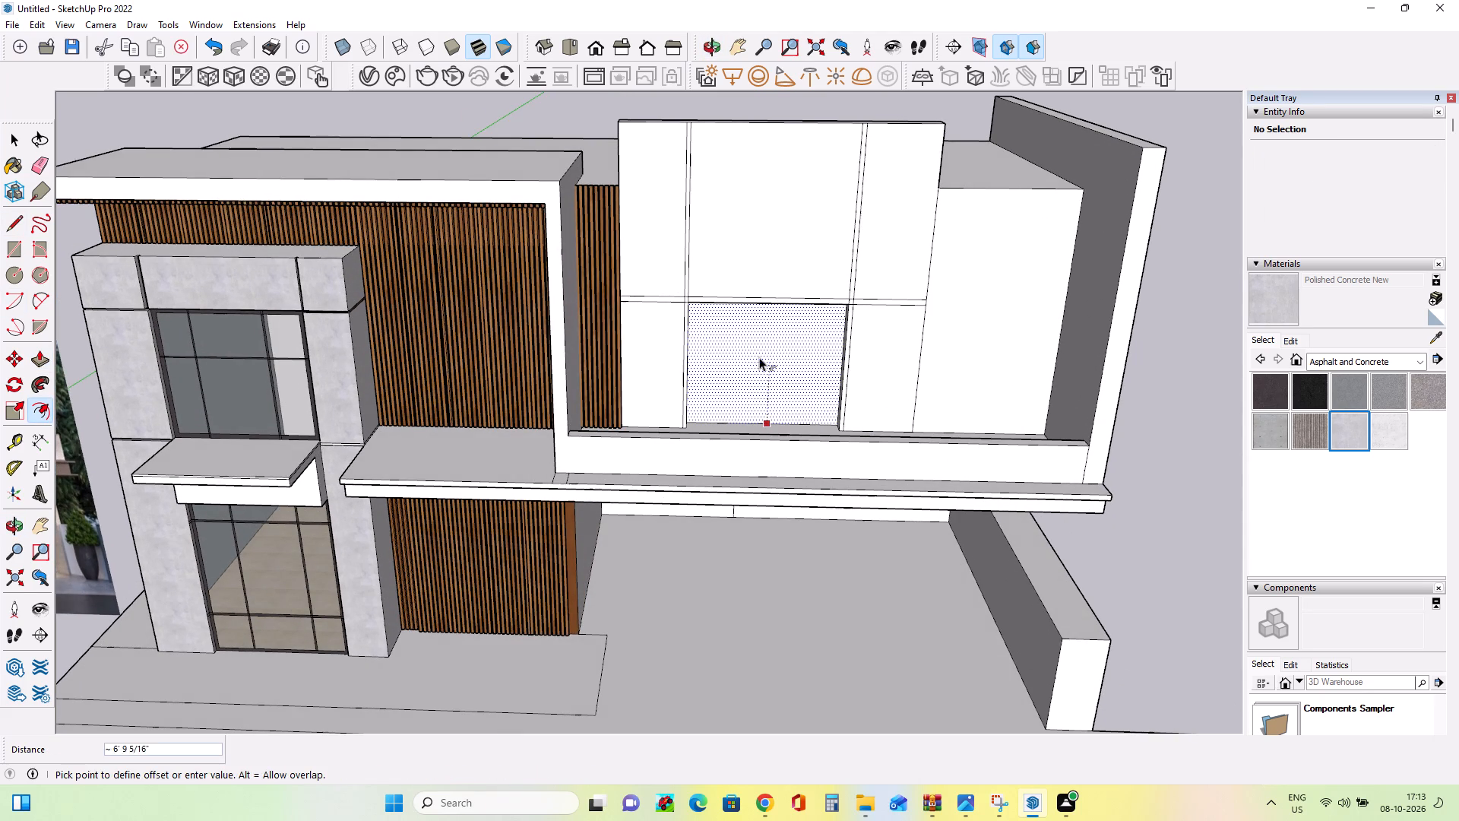
pyautogui.click(841, 421)
# Examine the window in the reference image's upper central wall, checking its frame, its divisions and the surrounding panels.
pyautogui.moveTo(861, 379); pyautogui.dragTo(831, 289, button='middle')
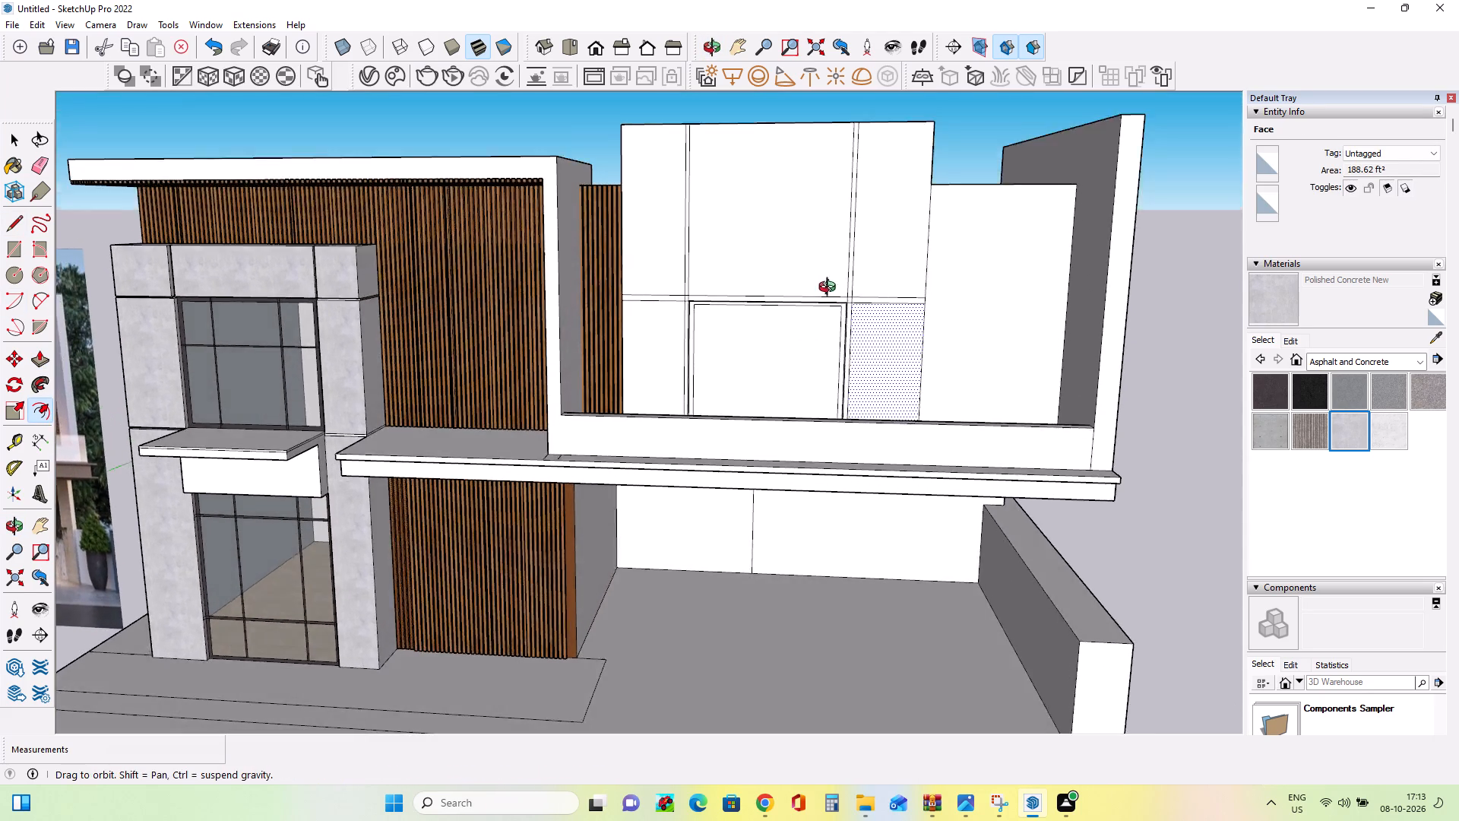
pyautogui.moveTo(831, 289); pyautogui.dragTo(834, 273, button='middle')
pyautogui.moveTo(786, 325); pyautogui.dragTo(826, 341, button='middle')
pyautogui.scroll(-2, 824, 346)
pyautogui.scroll(1, 824, 349)
pyautogui.scroll(-7, 824, 349)
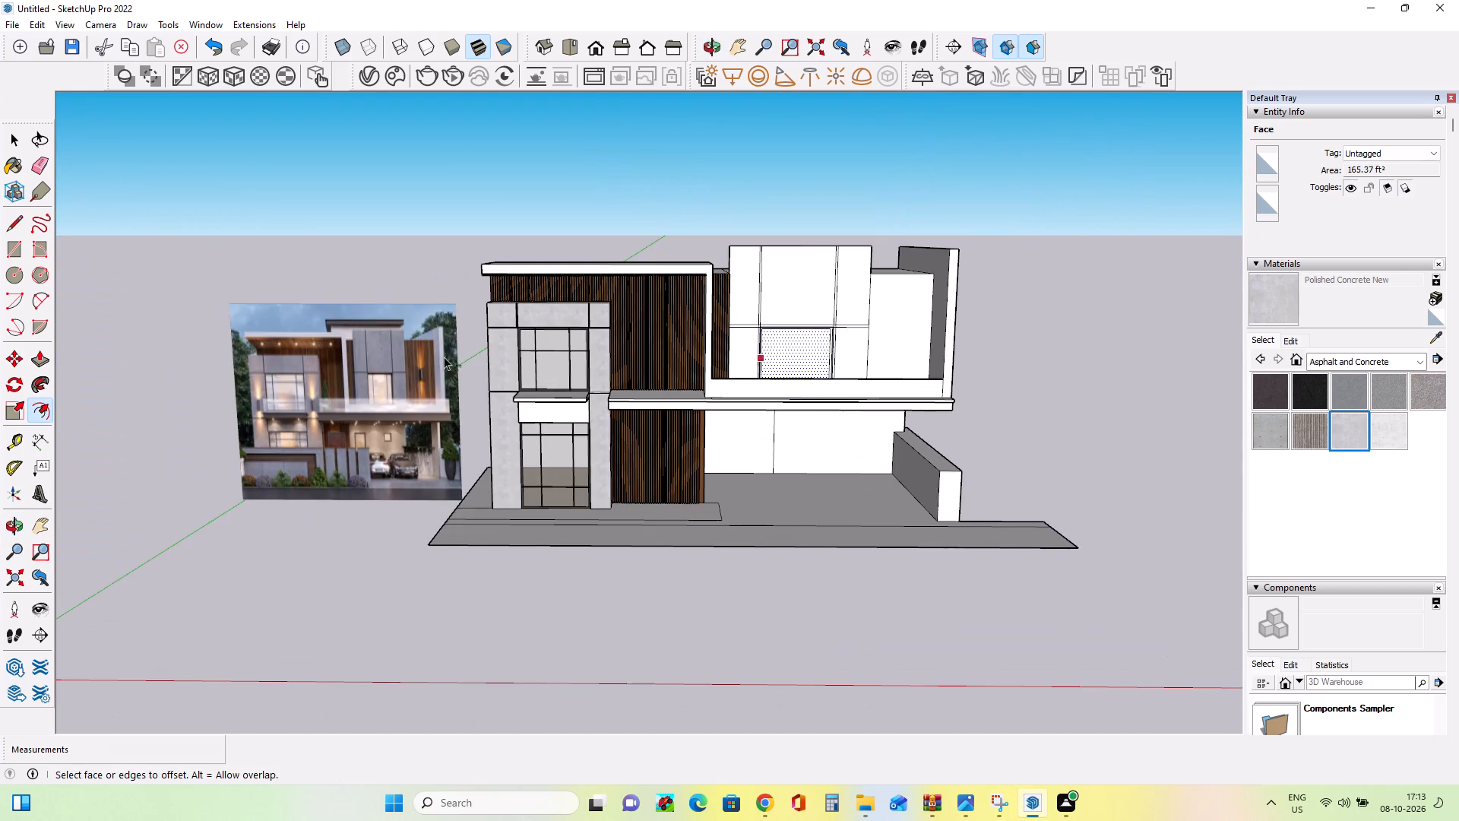
pyautogui.scroll(17, 353, 354)
pyautogui.scroll(4, 404, 398)
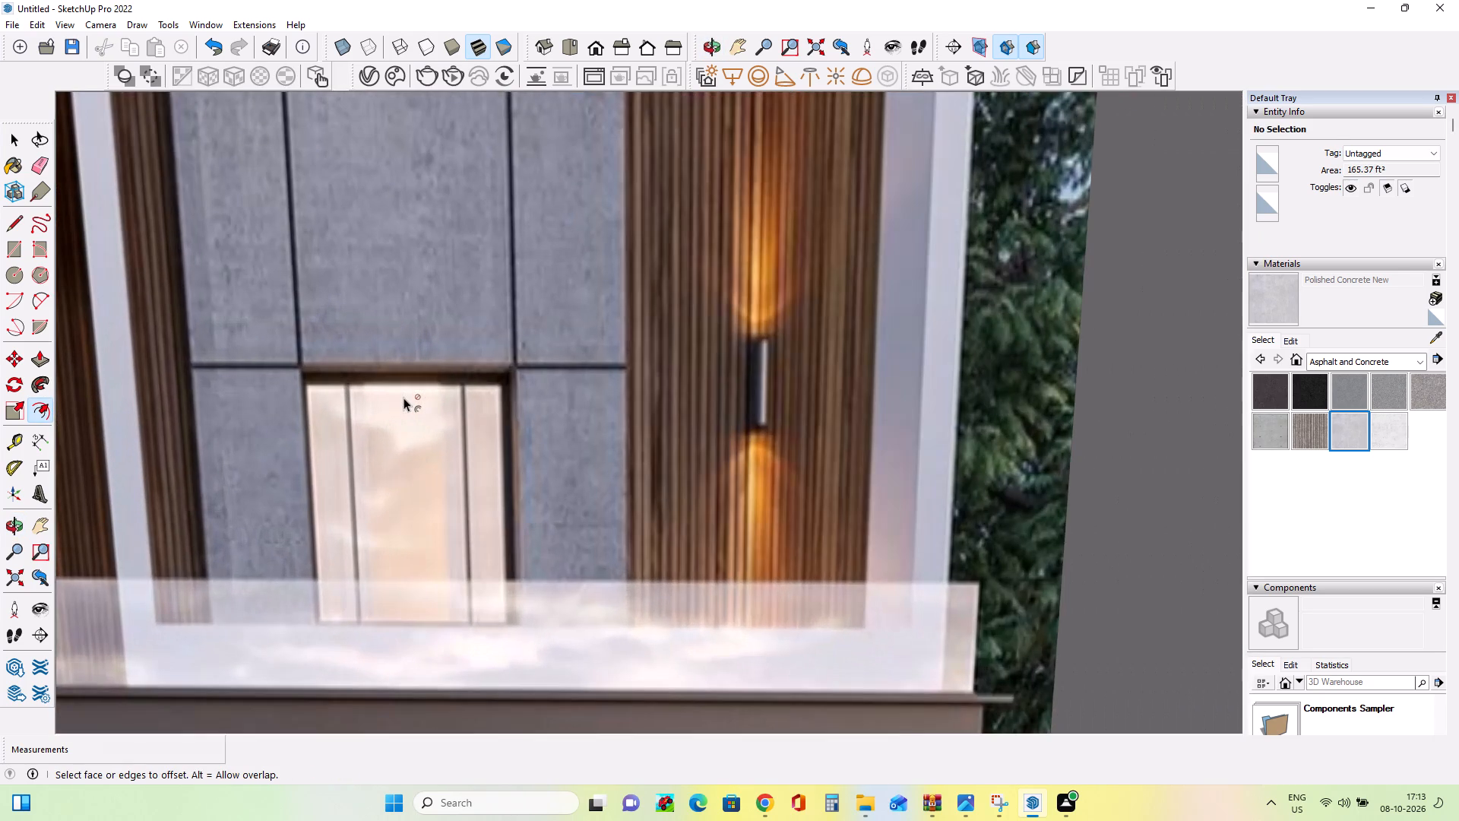
pyautogui.scroll(-5, 404, 398)
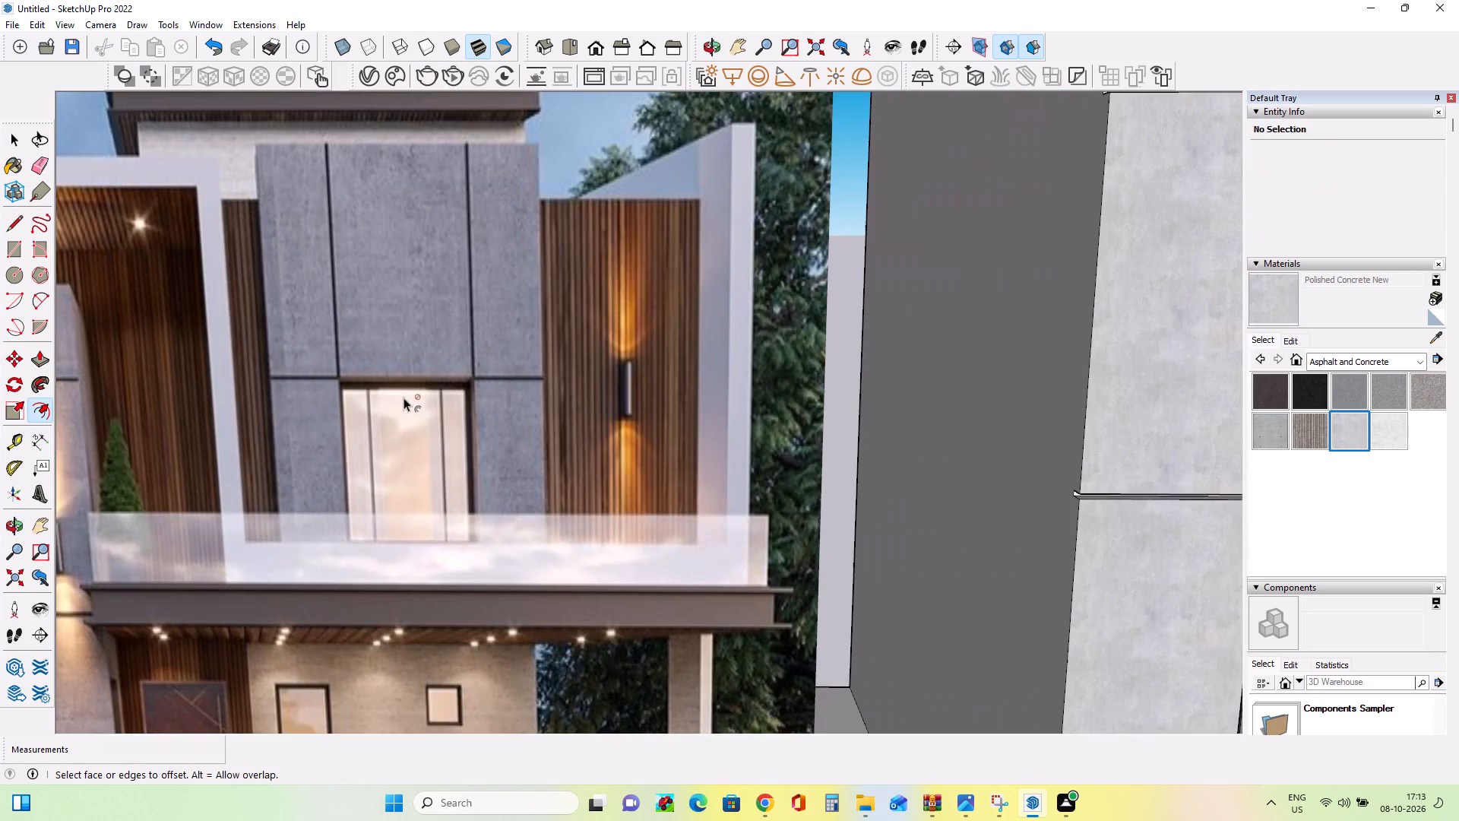
pyautogui.scroll(-9, 404, 398)
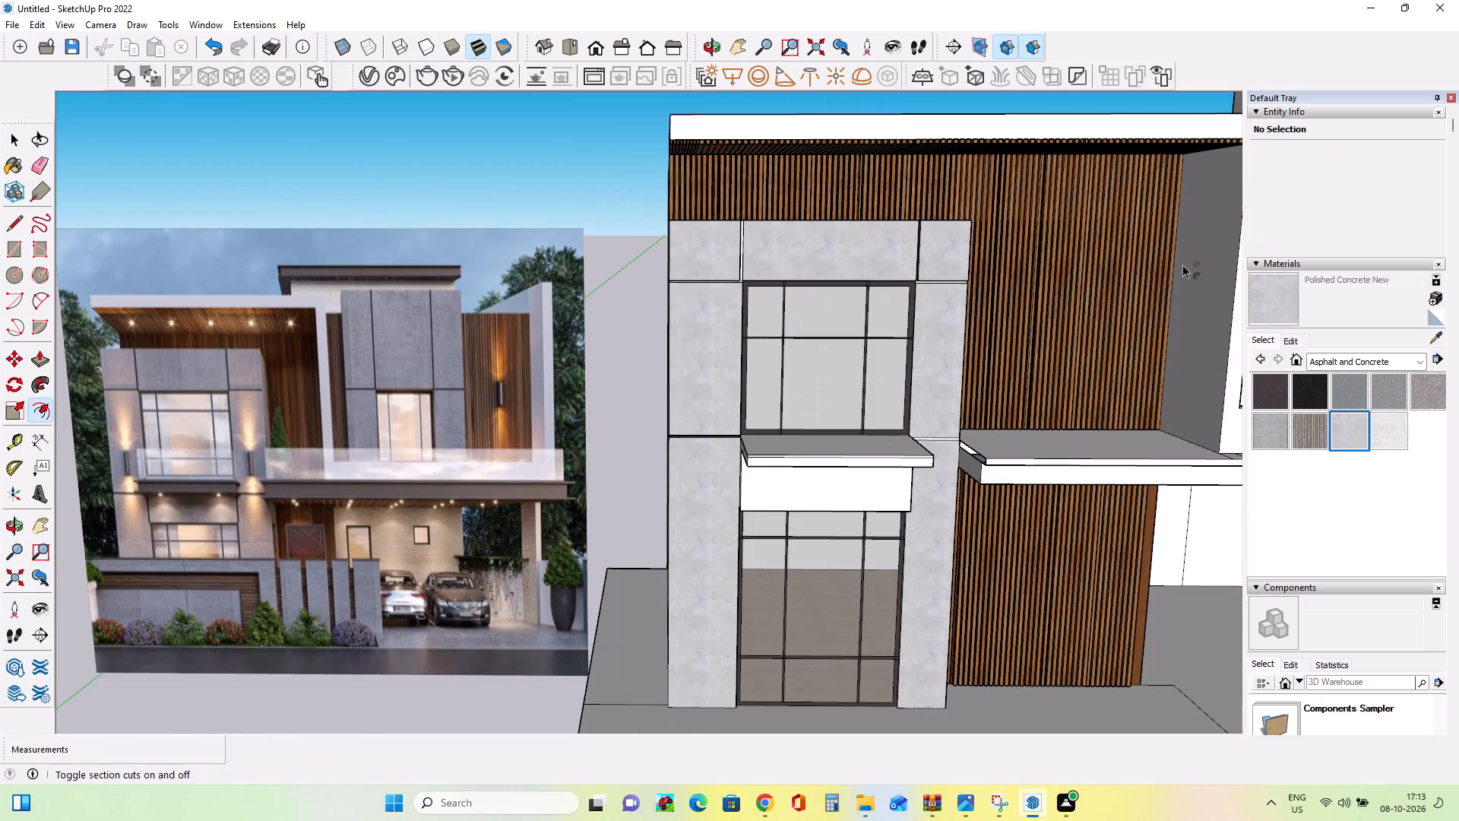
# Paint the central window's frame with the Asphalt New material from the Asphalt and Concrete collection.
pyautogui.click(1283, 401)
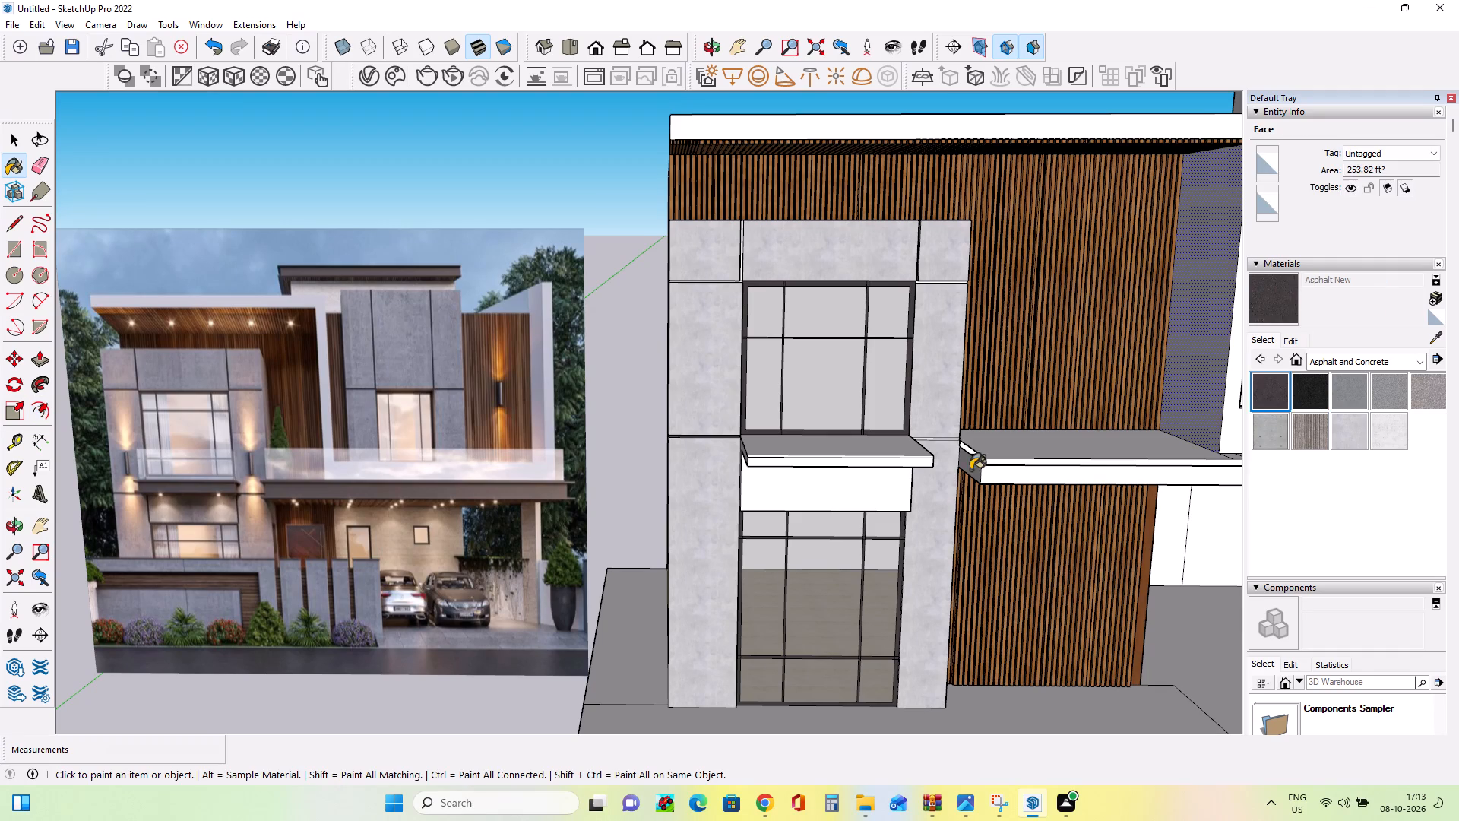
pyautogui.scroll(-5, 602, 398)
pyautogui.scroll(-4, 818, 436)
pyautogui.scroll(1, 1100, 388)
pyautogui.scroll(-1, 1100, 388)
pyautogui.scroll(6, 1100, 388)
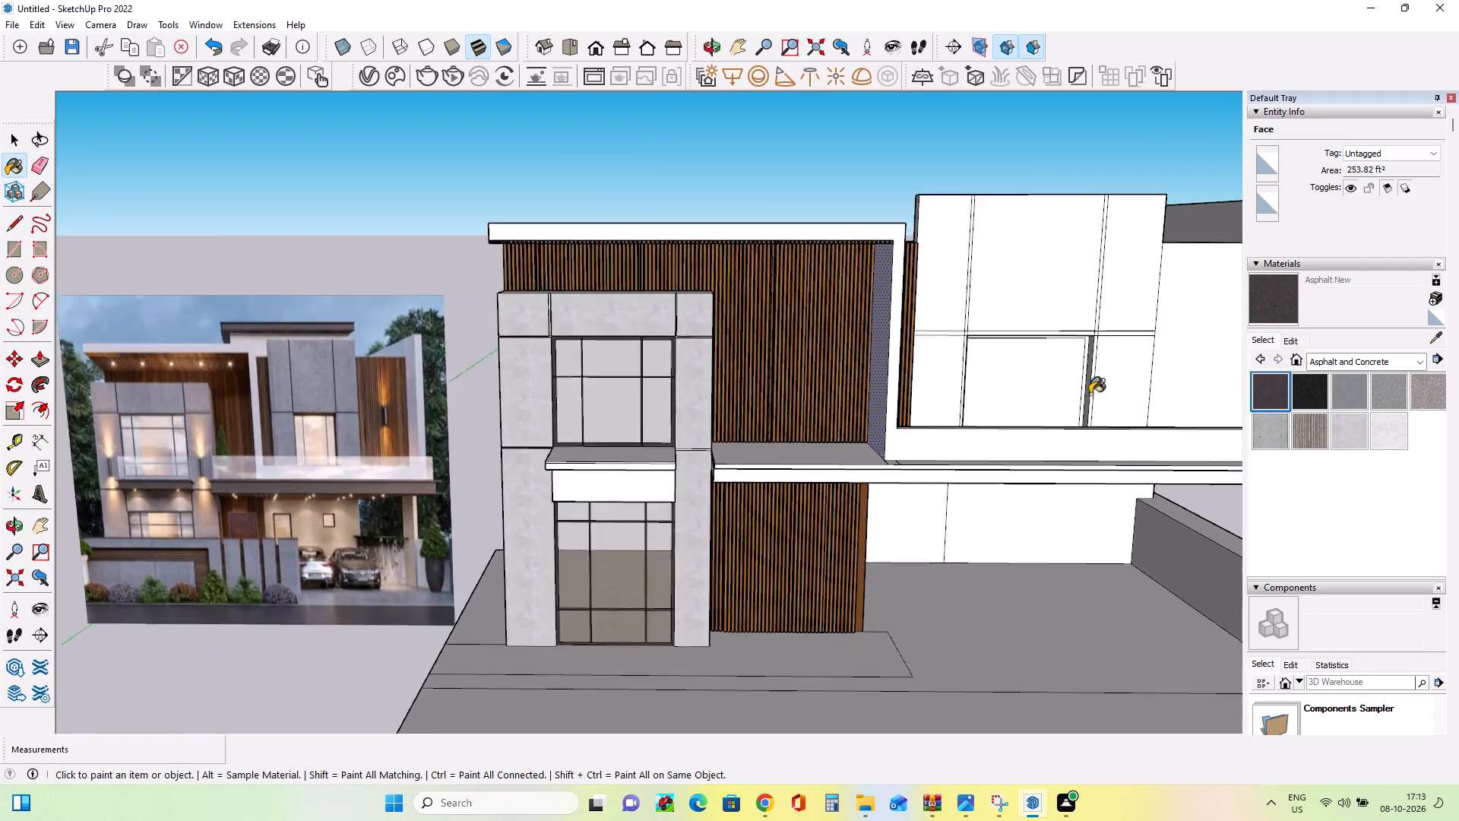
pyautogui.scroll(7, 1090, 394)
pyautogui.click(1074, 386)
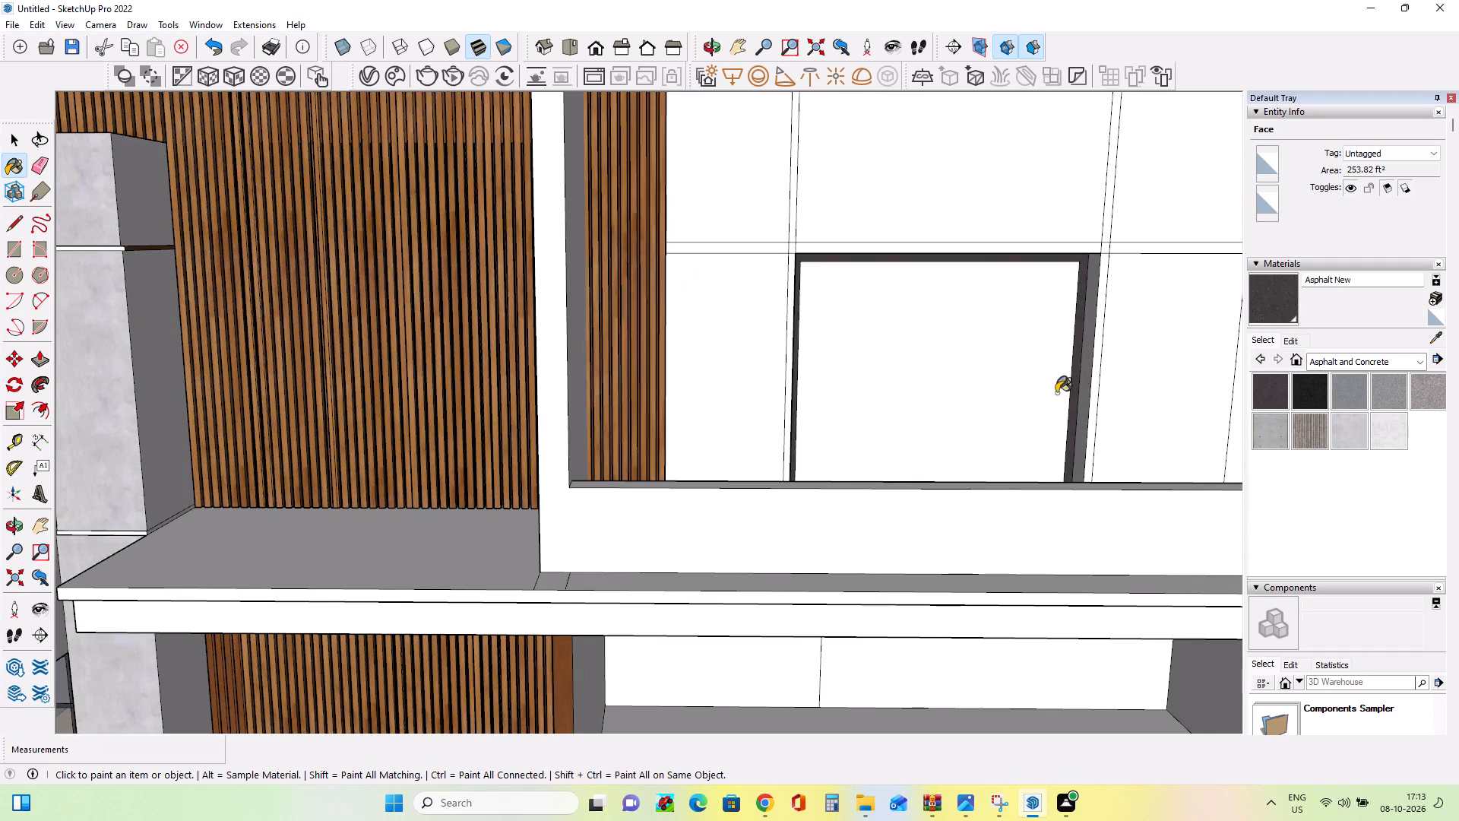
# Paint the central window's frame with the Wood Cherry Original material from the Wood collection.
pyautogui.scroll(-11, 1042, 397)
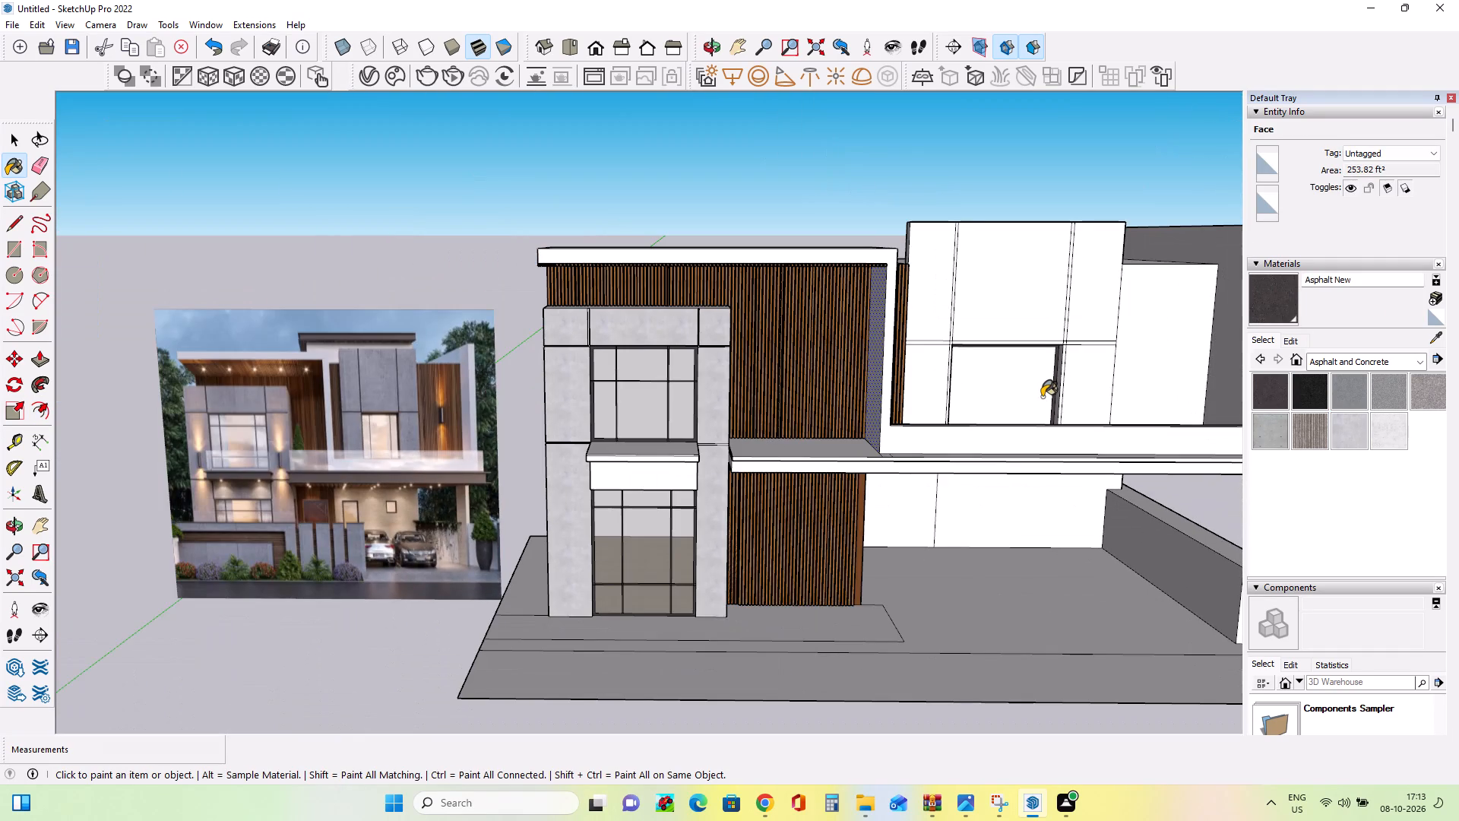
pyautogui.scroll(4, 1036, 401)
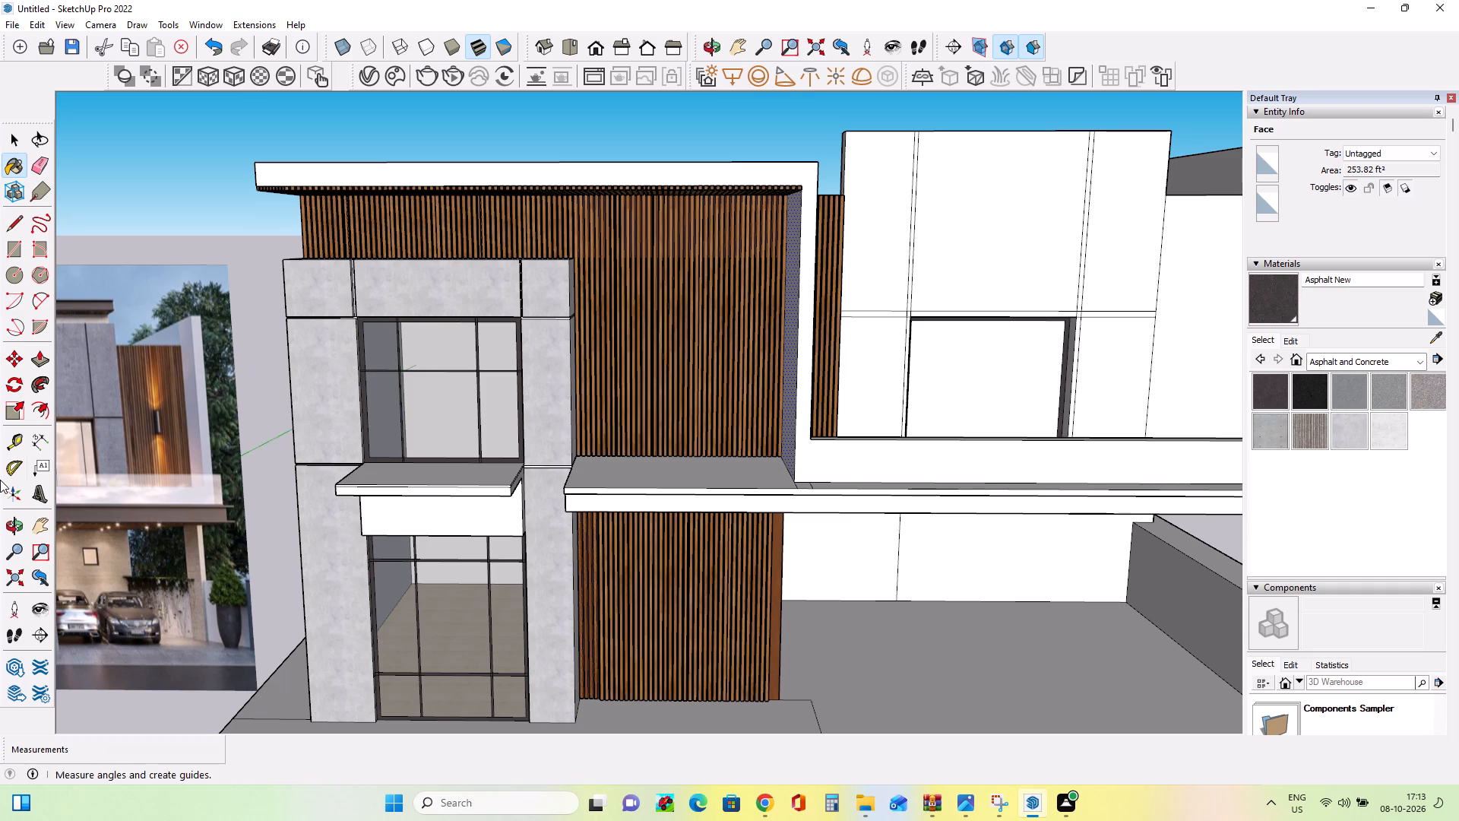
pyautogui.click(1335, 361)
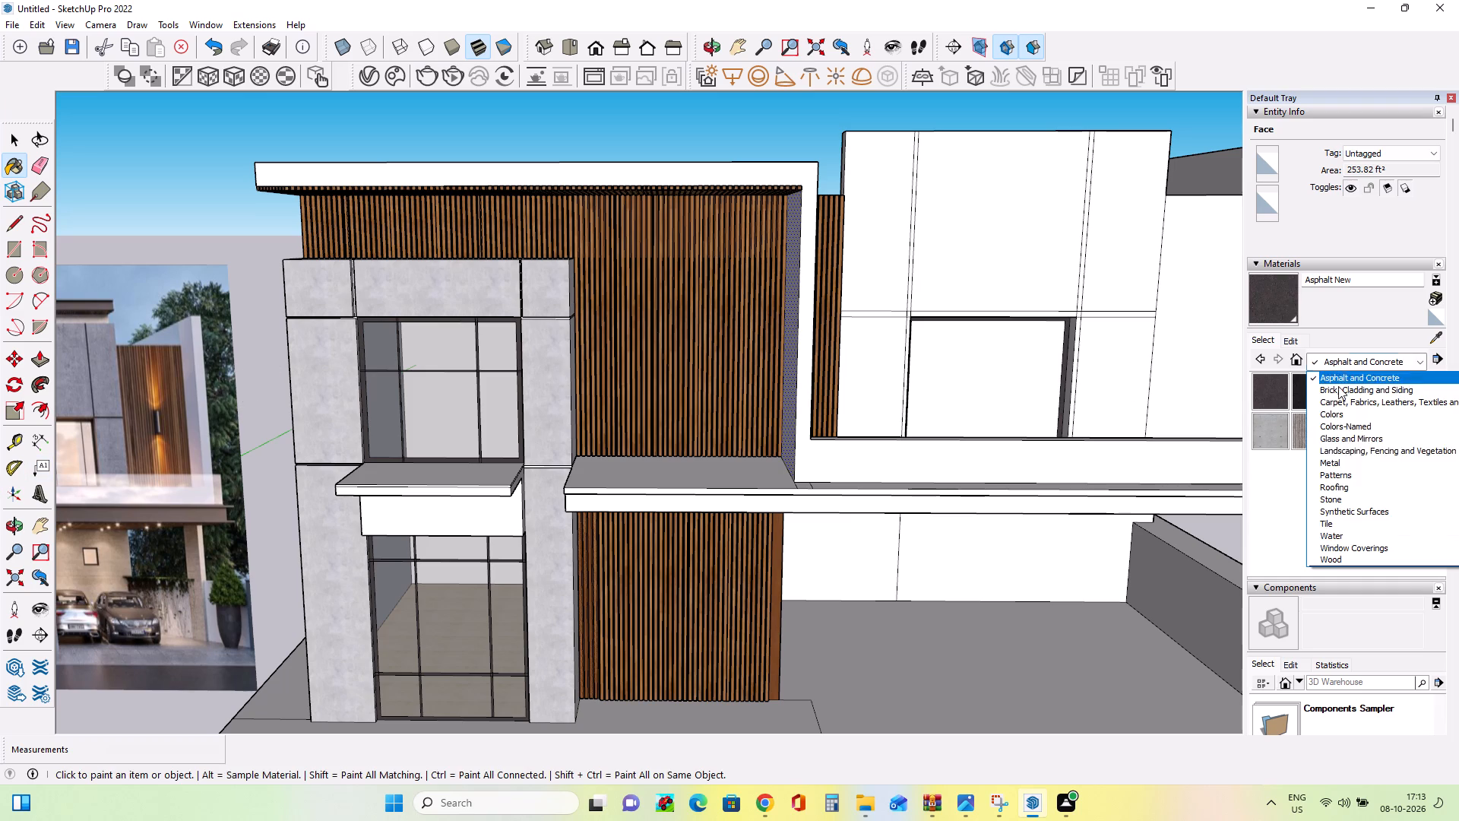
pyautogui.click(1362, 558)
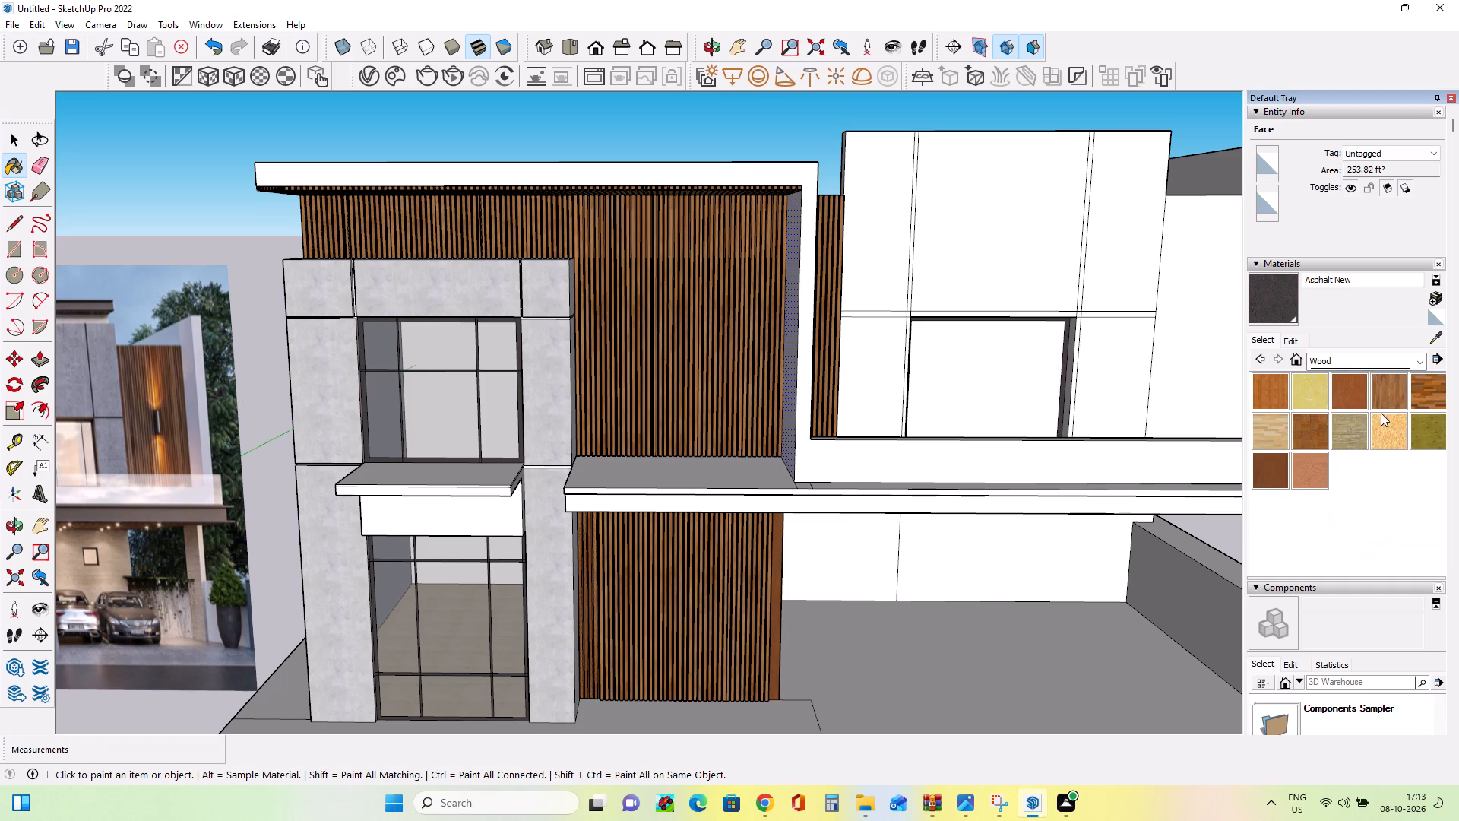
pyautogui.click(1359, 393)
pyautogui.scroll(7, 1061, 395)
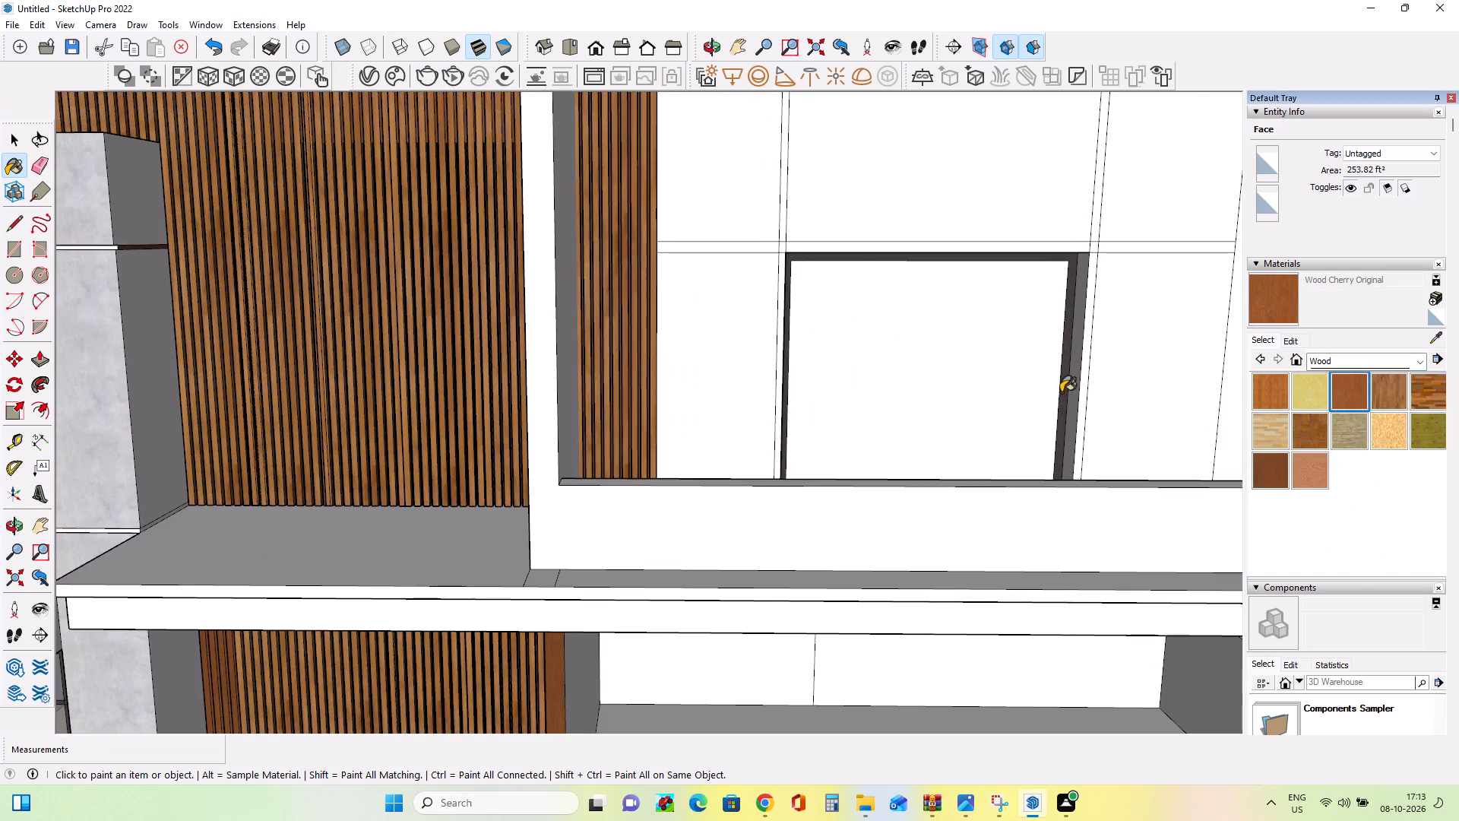
pyautogui.click(1061, 392)
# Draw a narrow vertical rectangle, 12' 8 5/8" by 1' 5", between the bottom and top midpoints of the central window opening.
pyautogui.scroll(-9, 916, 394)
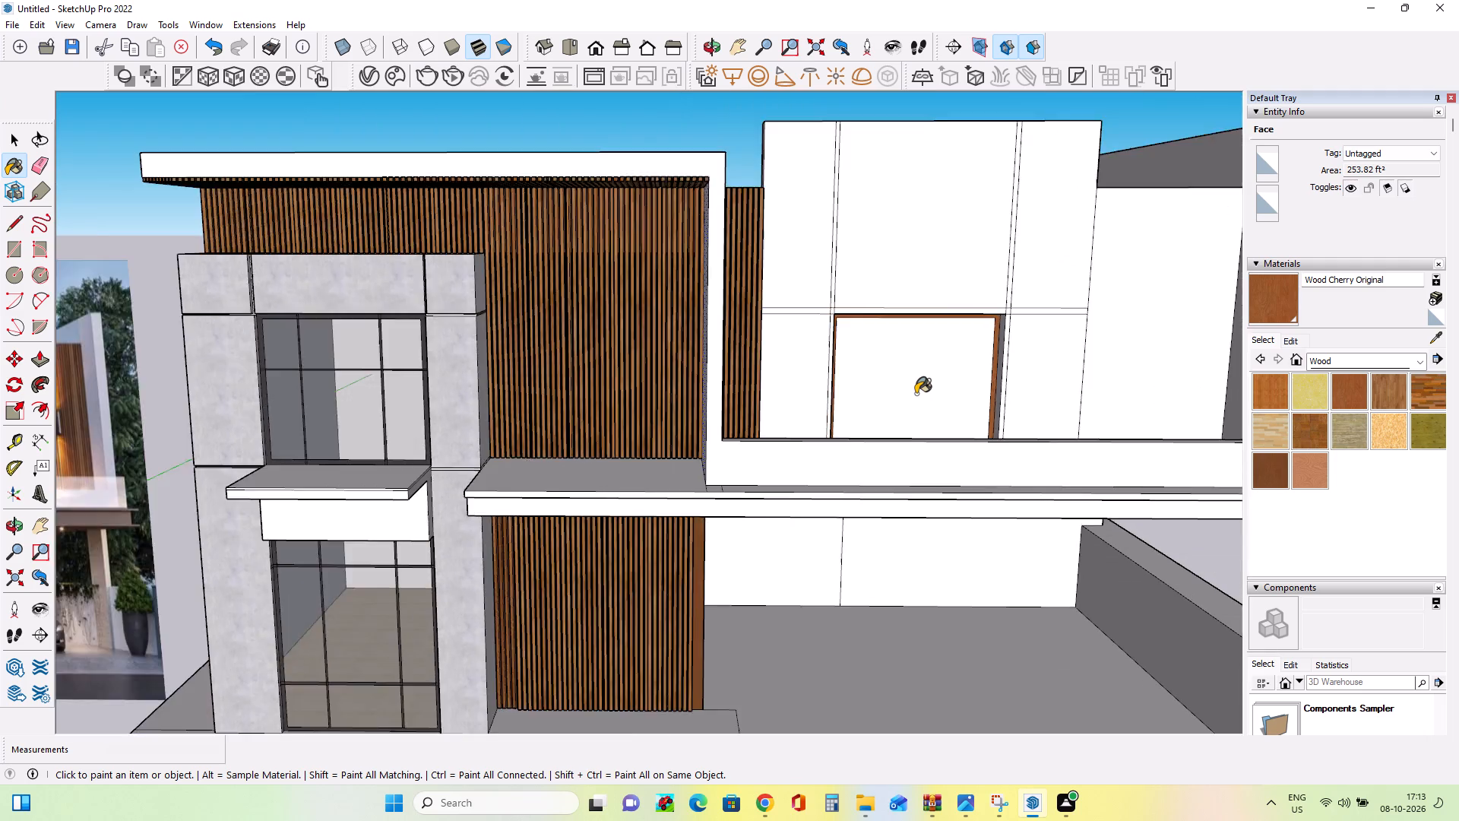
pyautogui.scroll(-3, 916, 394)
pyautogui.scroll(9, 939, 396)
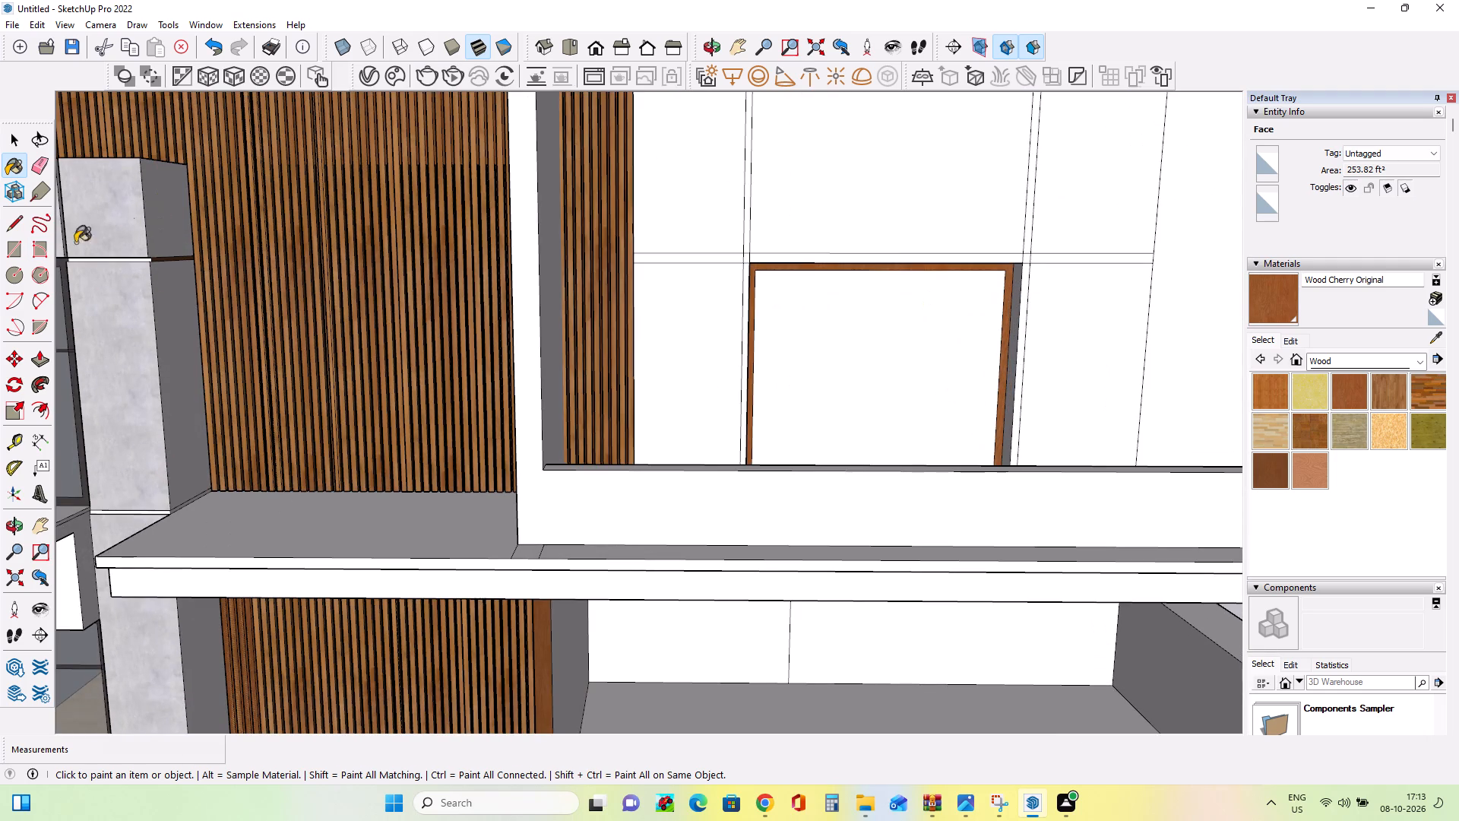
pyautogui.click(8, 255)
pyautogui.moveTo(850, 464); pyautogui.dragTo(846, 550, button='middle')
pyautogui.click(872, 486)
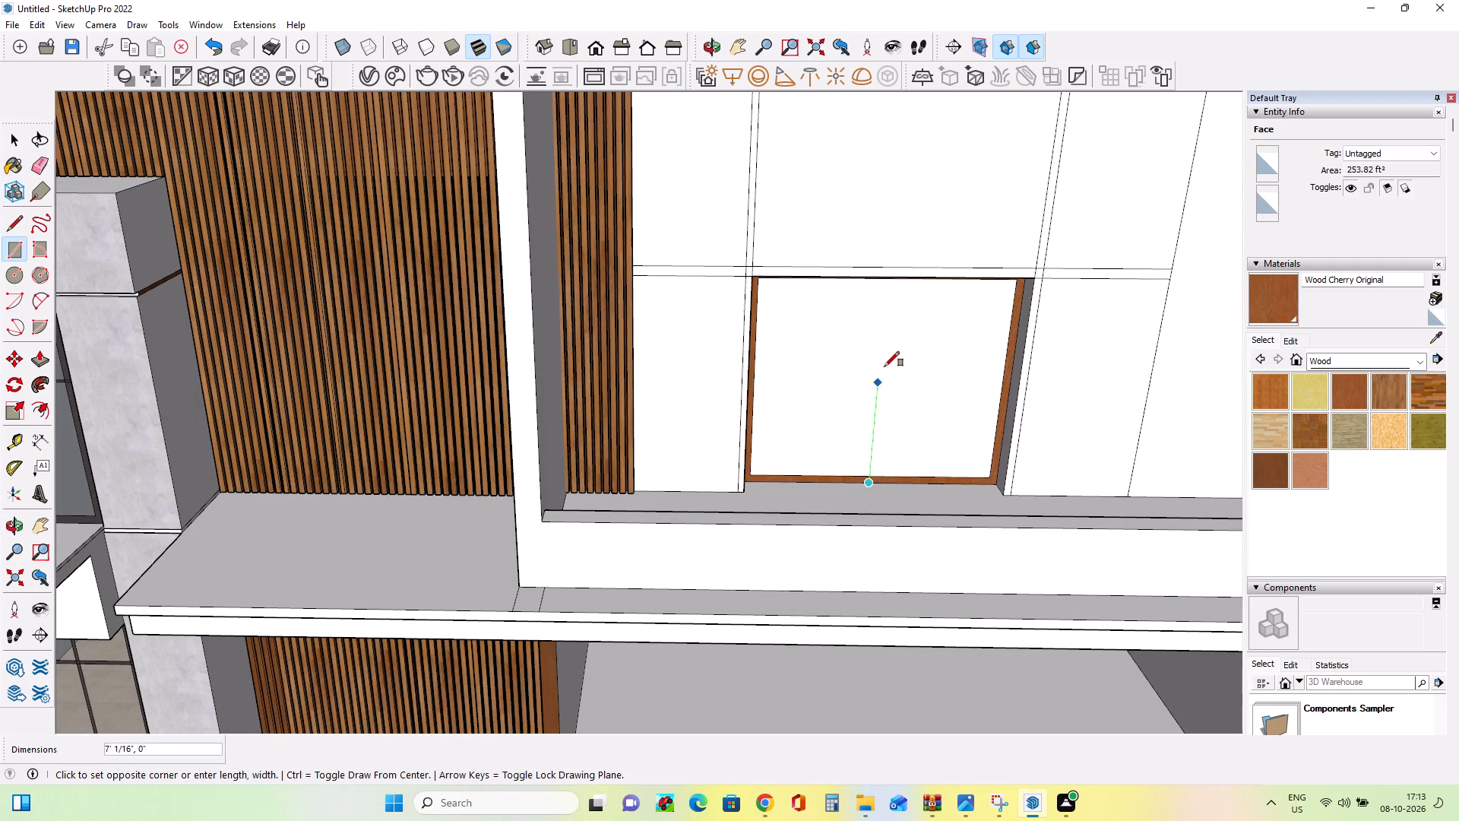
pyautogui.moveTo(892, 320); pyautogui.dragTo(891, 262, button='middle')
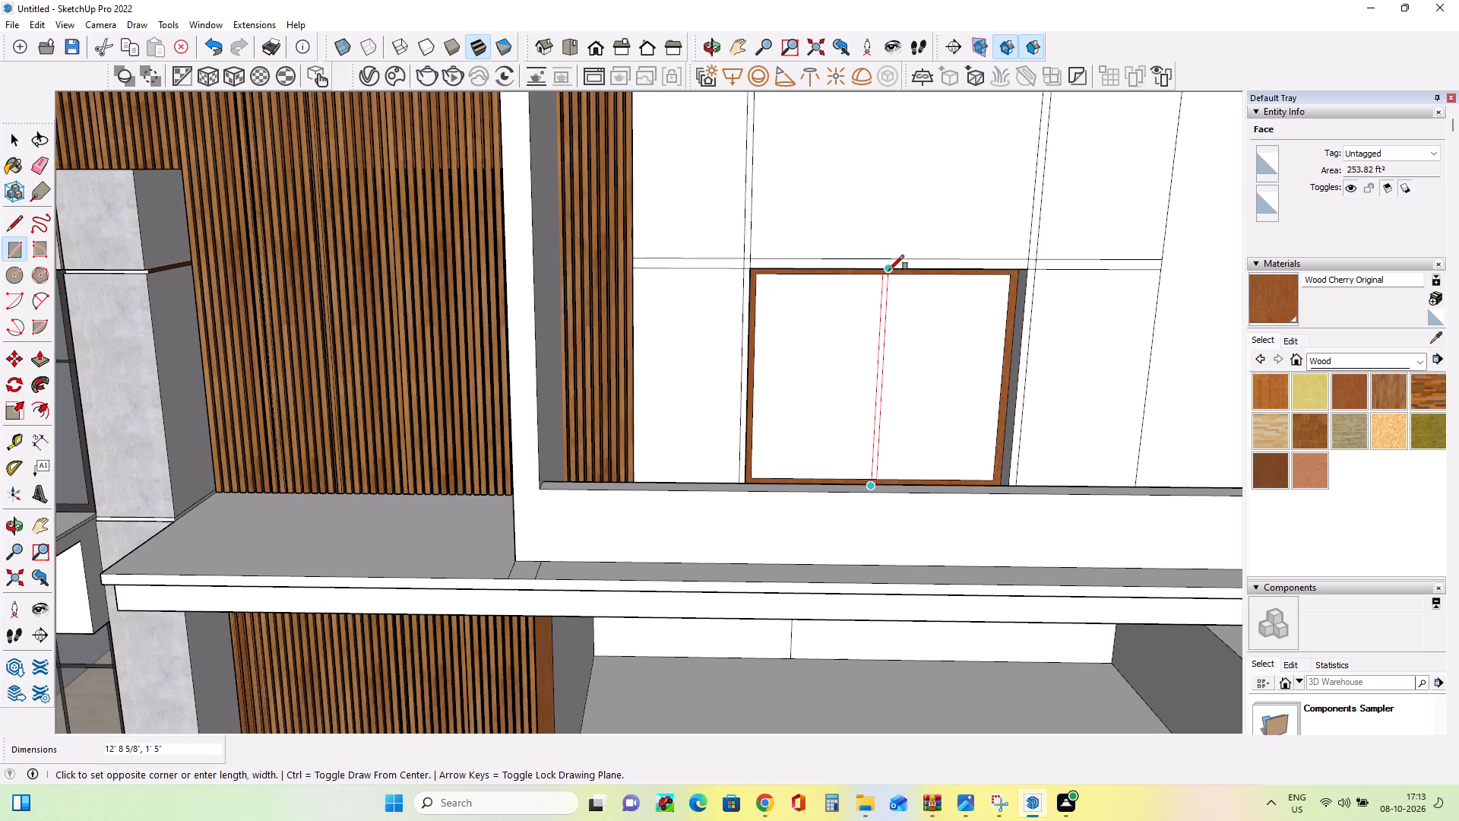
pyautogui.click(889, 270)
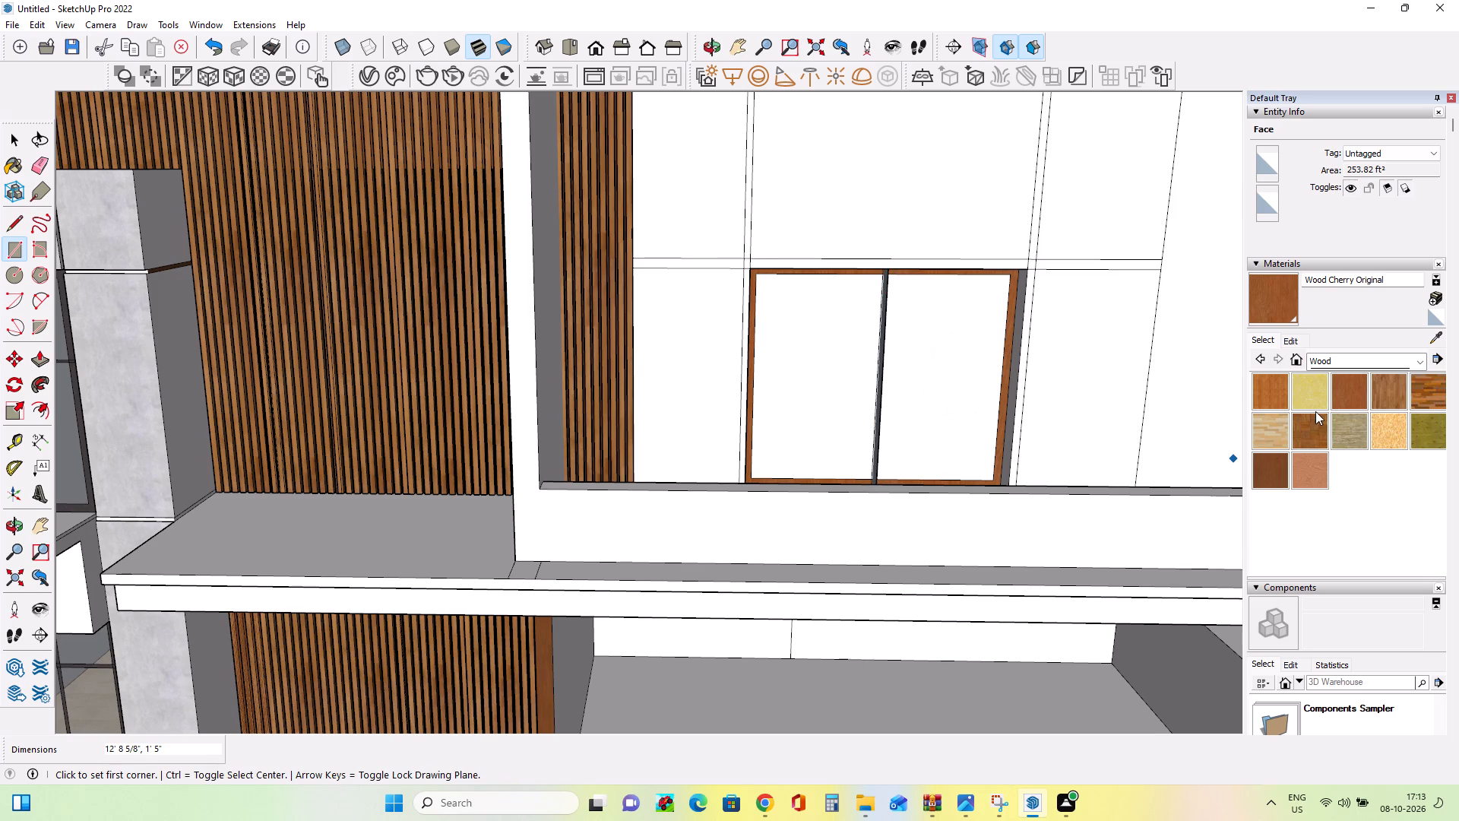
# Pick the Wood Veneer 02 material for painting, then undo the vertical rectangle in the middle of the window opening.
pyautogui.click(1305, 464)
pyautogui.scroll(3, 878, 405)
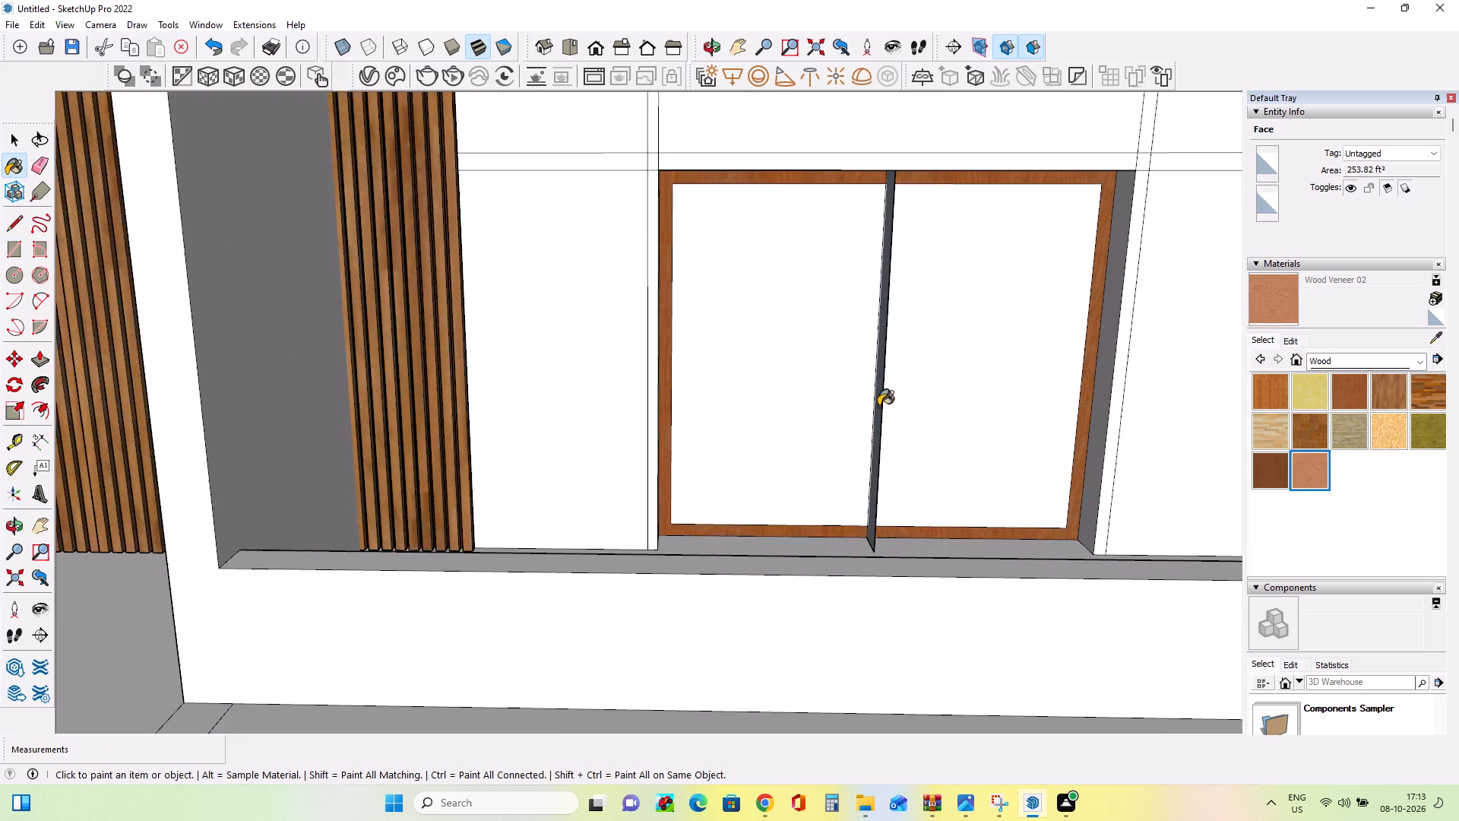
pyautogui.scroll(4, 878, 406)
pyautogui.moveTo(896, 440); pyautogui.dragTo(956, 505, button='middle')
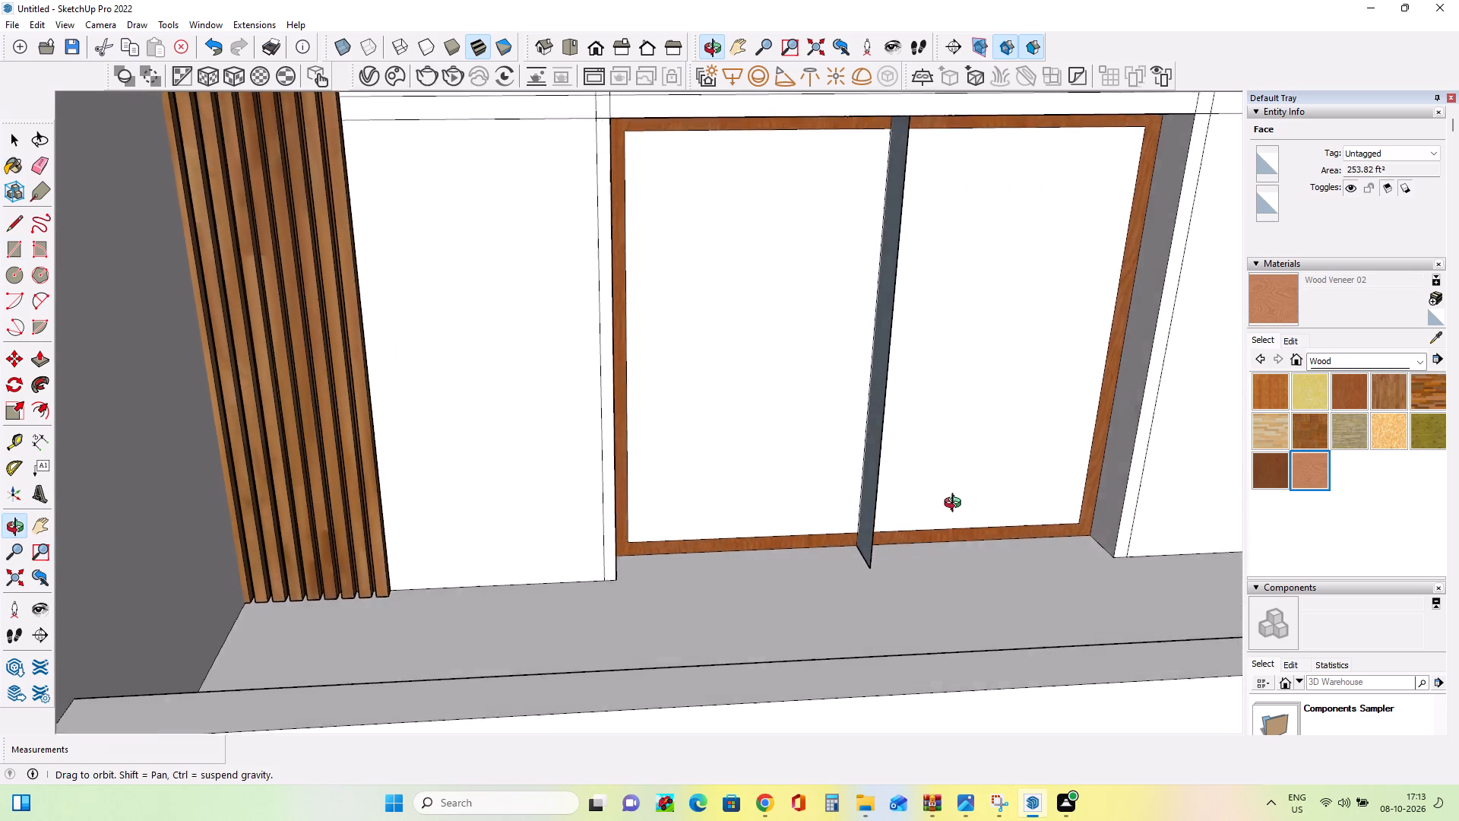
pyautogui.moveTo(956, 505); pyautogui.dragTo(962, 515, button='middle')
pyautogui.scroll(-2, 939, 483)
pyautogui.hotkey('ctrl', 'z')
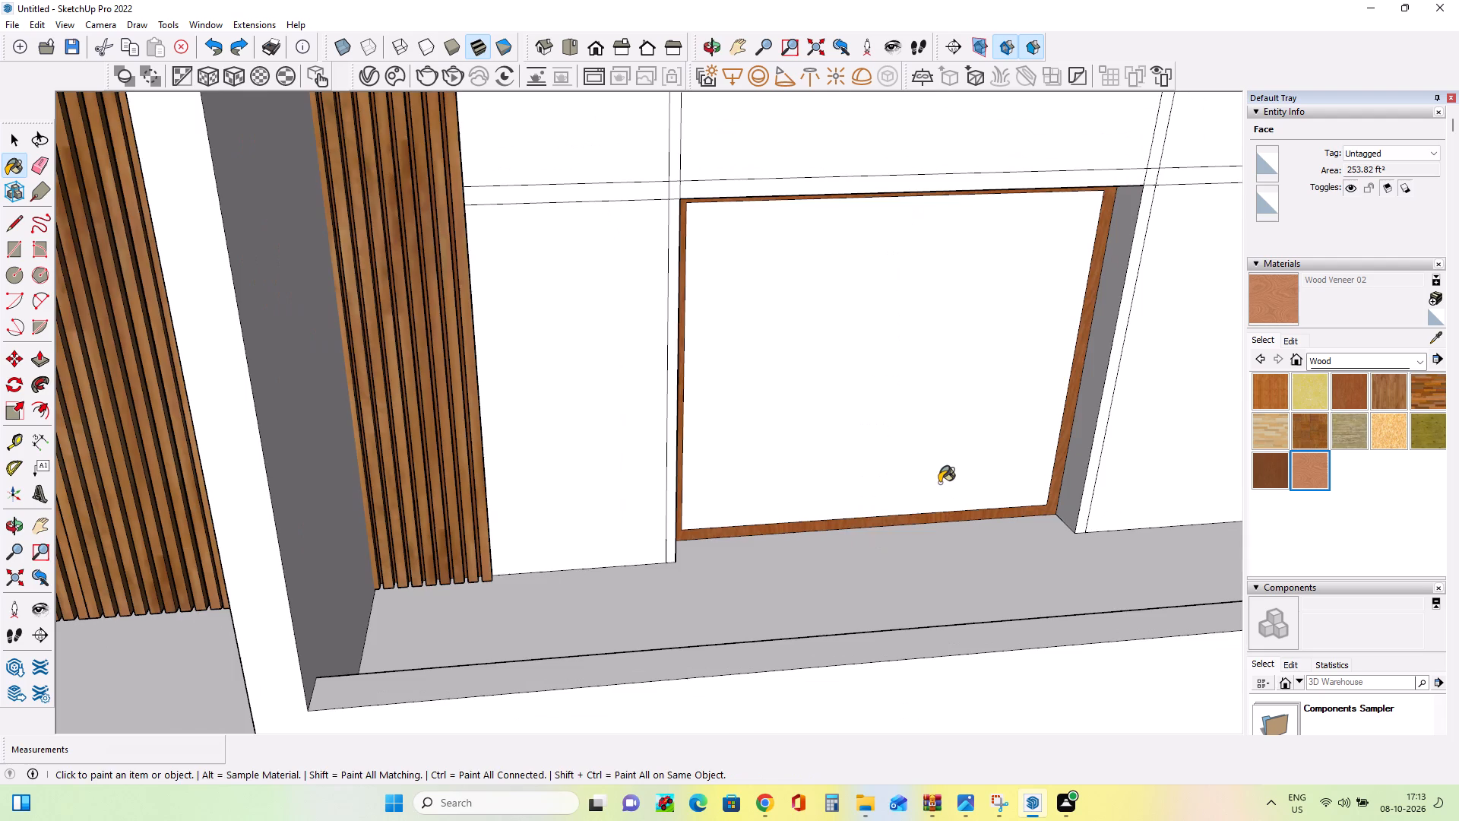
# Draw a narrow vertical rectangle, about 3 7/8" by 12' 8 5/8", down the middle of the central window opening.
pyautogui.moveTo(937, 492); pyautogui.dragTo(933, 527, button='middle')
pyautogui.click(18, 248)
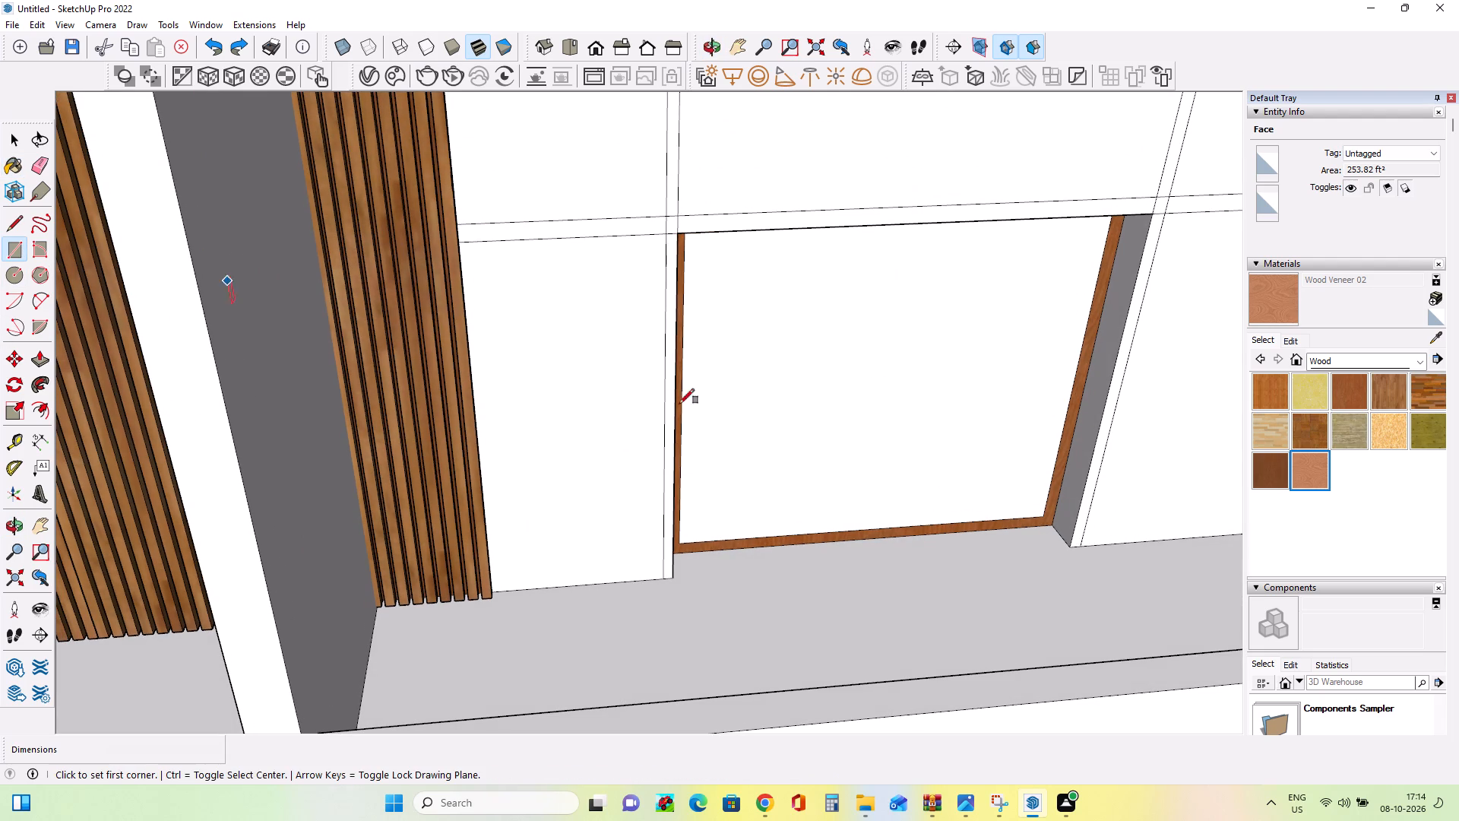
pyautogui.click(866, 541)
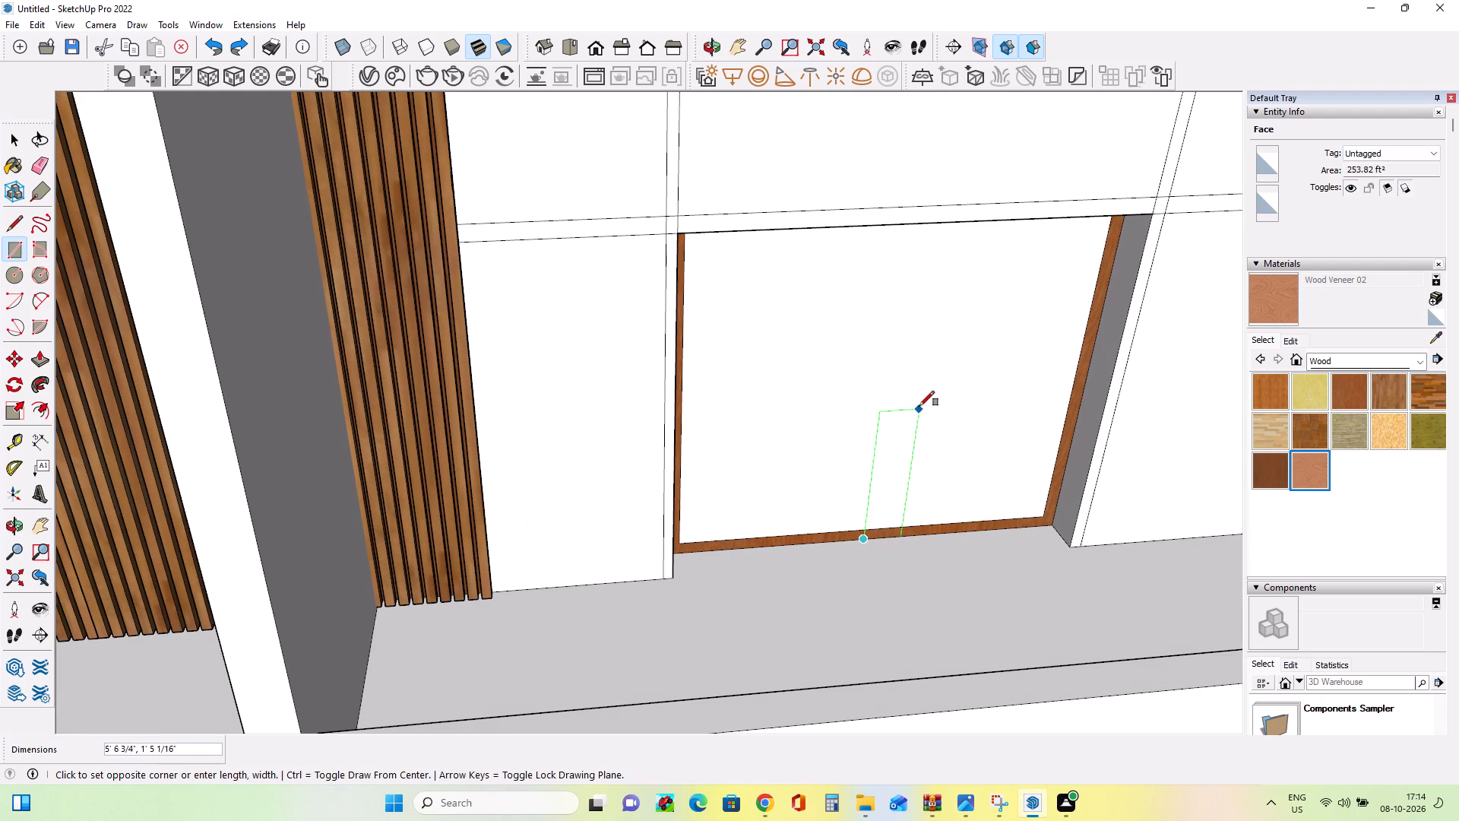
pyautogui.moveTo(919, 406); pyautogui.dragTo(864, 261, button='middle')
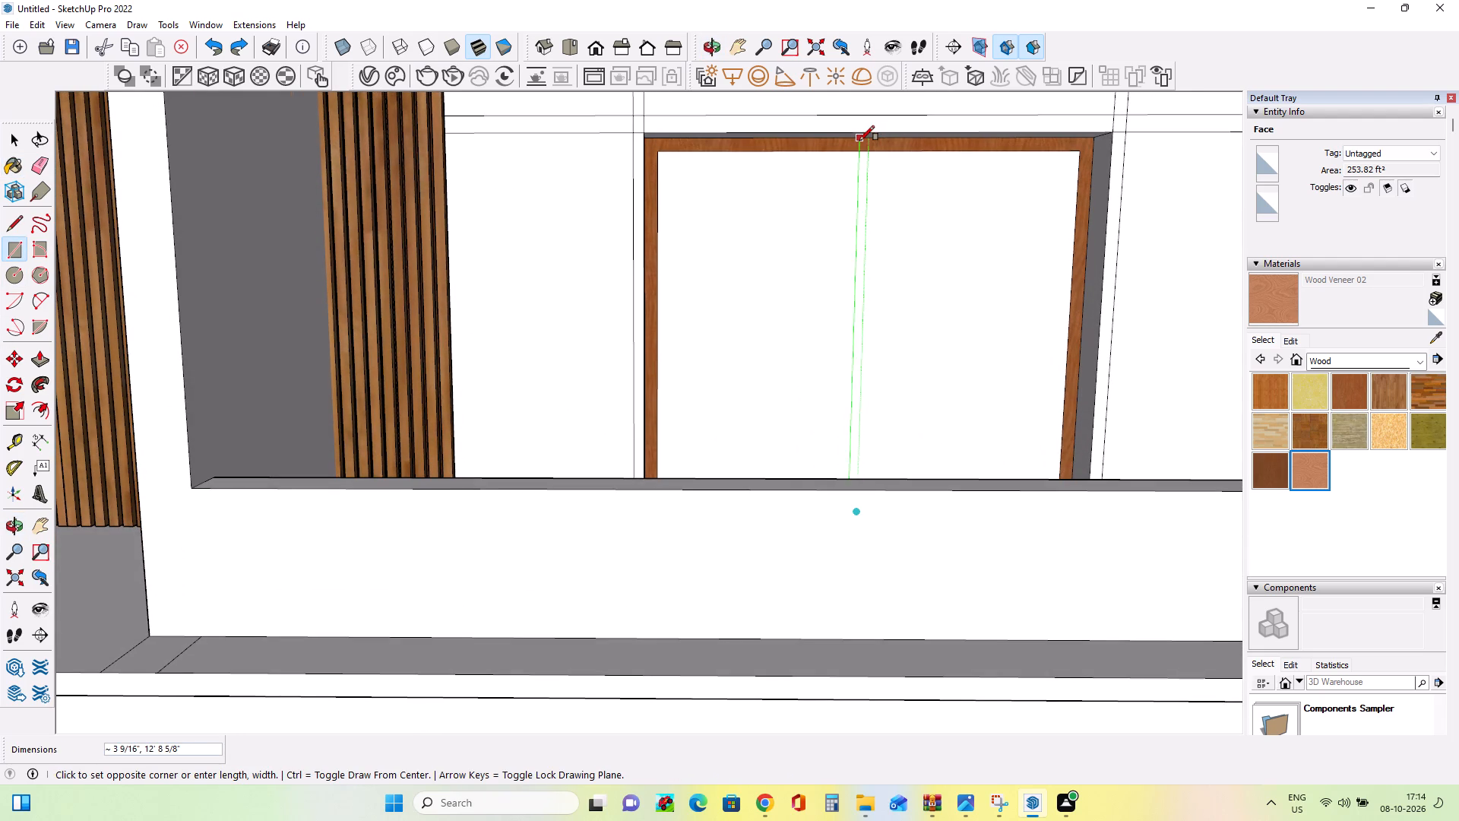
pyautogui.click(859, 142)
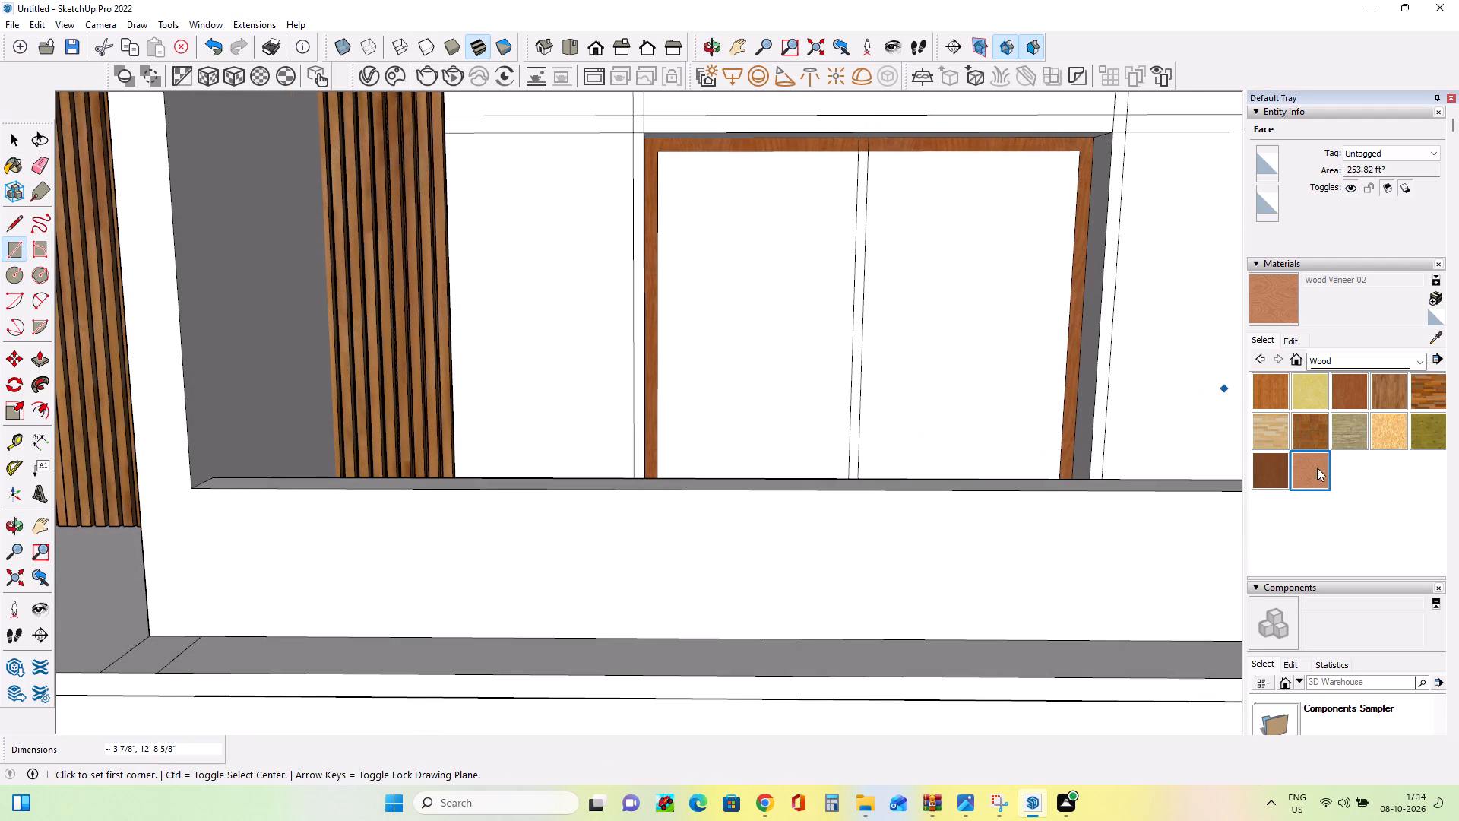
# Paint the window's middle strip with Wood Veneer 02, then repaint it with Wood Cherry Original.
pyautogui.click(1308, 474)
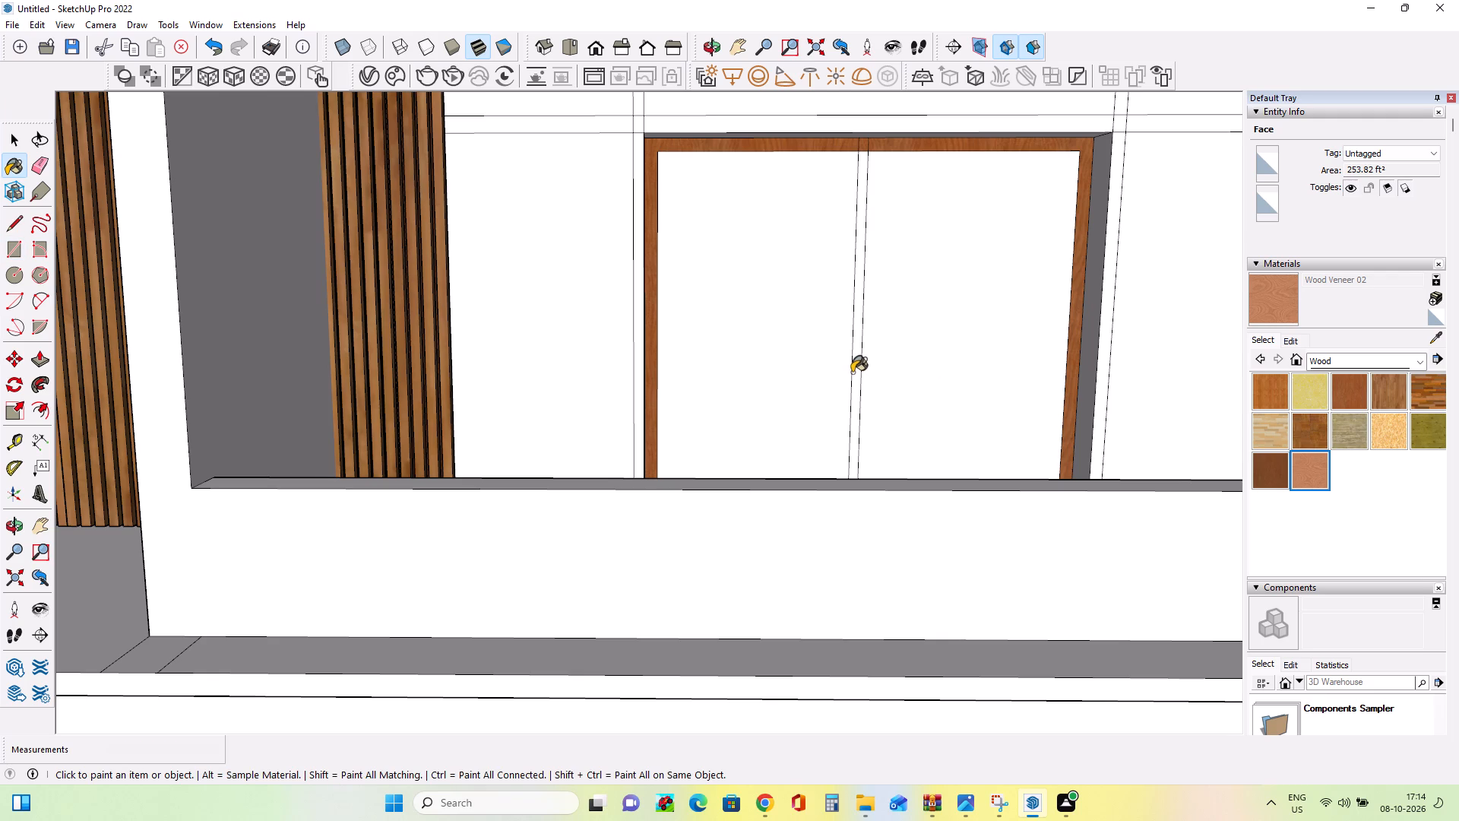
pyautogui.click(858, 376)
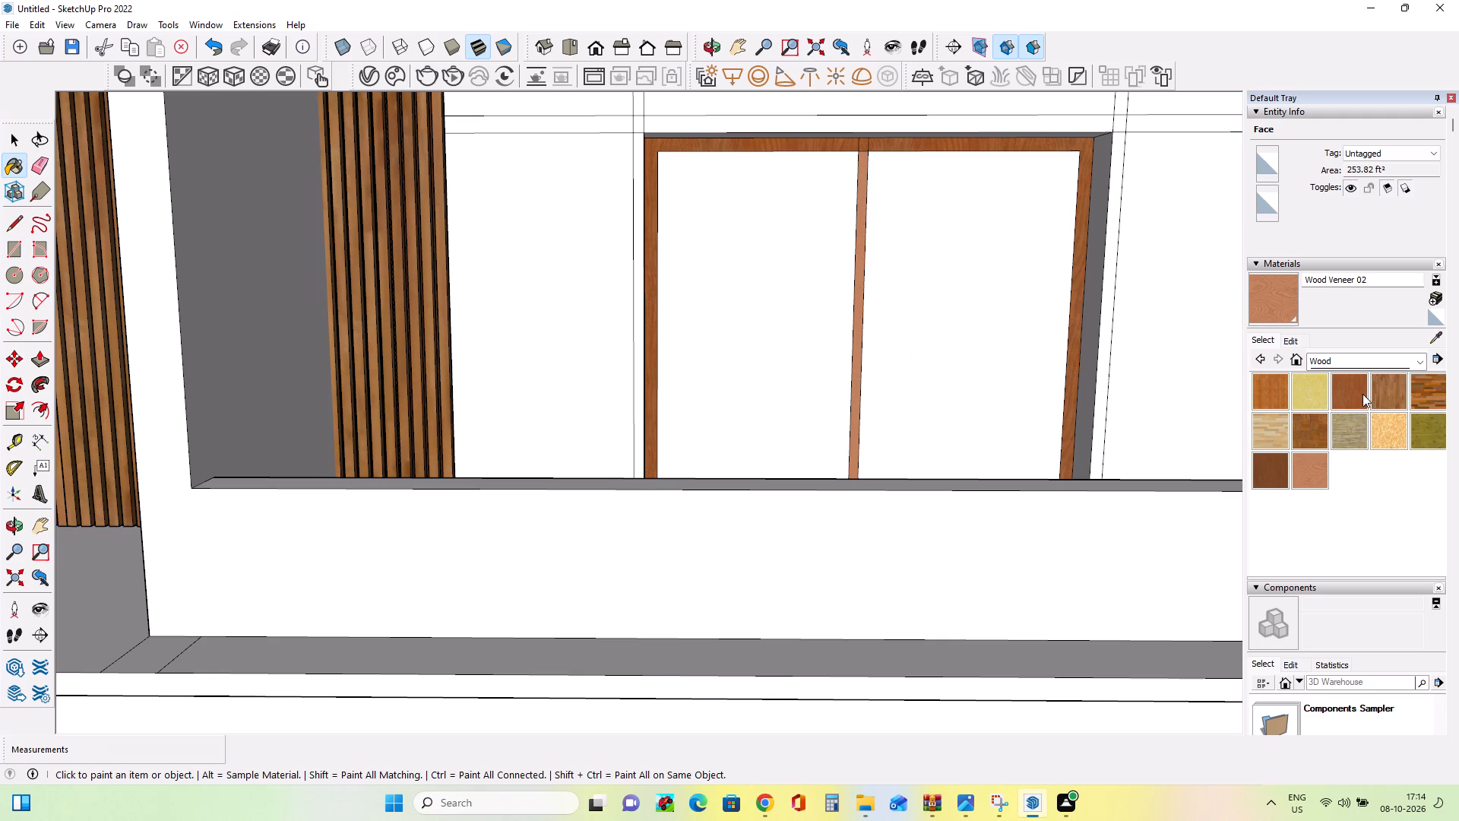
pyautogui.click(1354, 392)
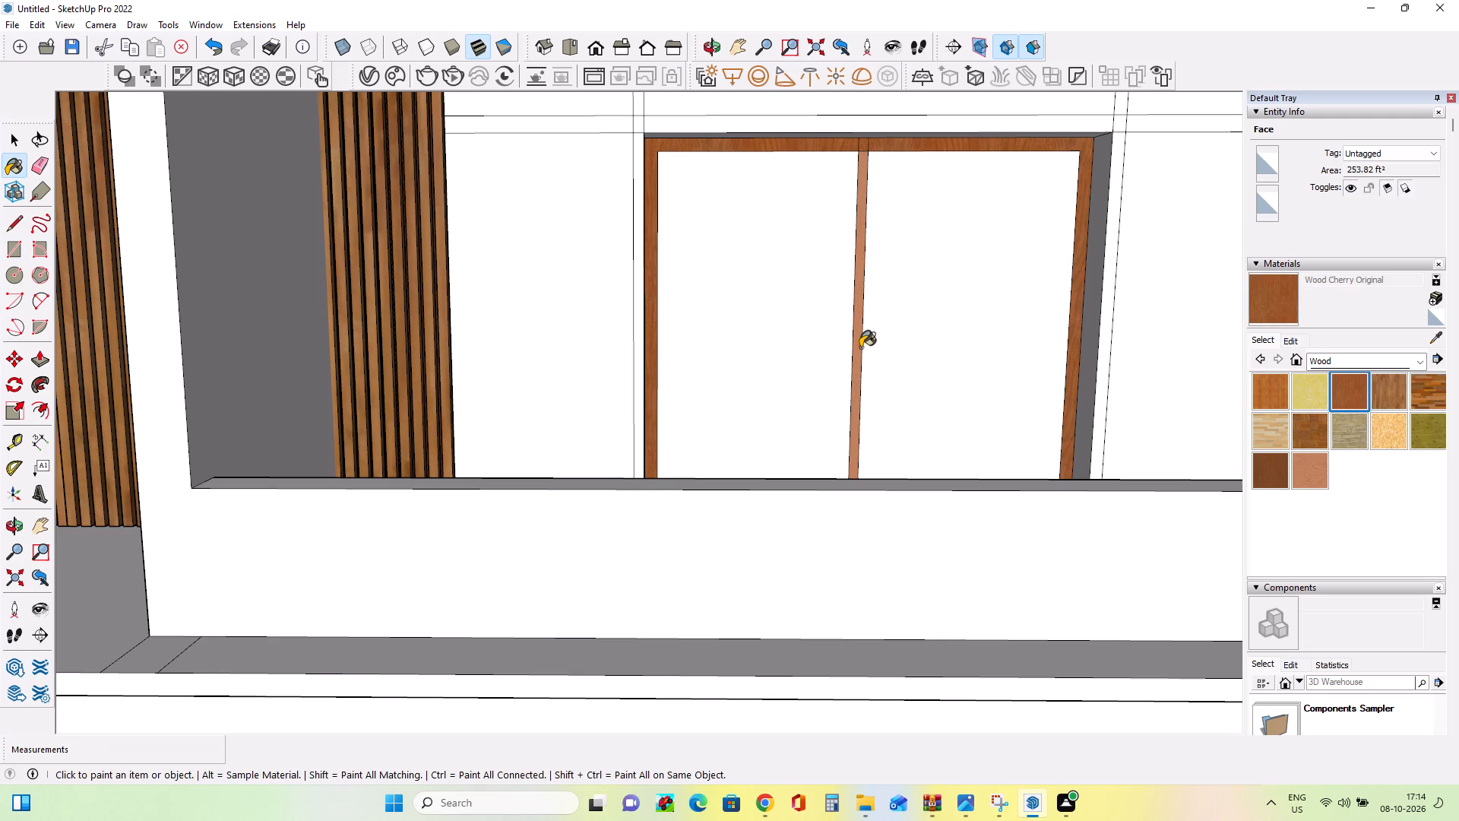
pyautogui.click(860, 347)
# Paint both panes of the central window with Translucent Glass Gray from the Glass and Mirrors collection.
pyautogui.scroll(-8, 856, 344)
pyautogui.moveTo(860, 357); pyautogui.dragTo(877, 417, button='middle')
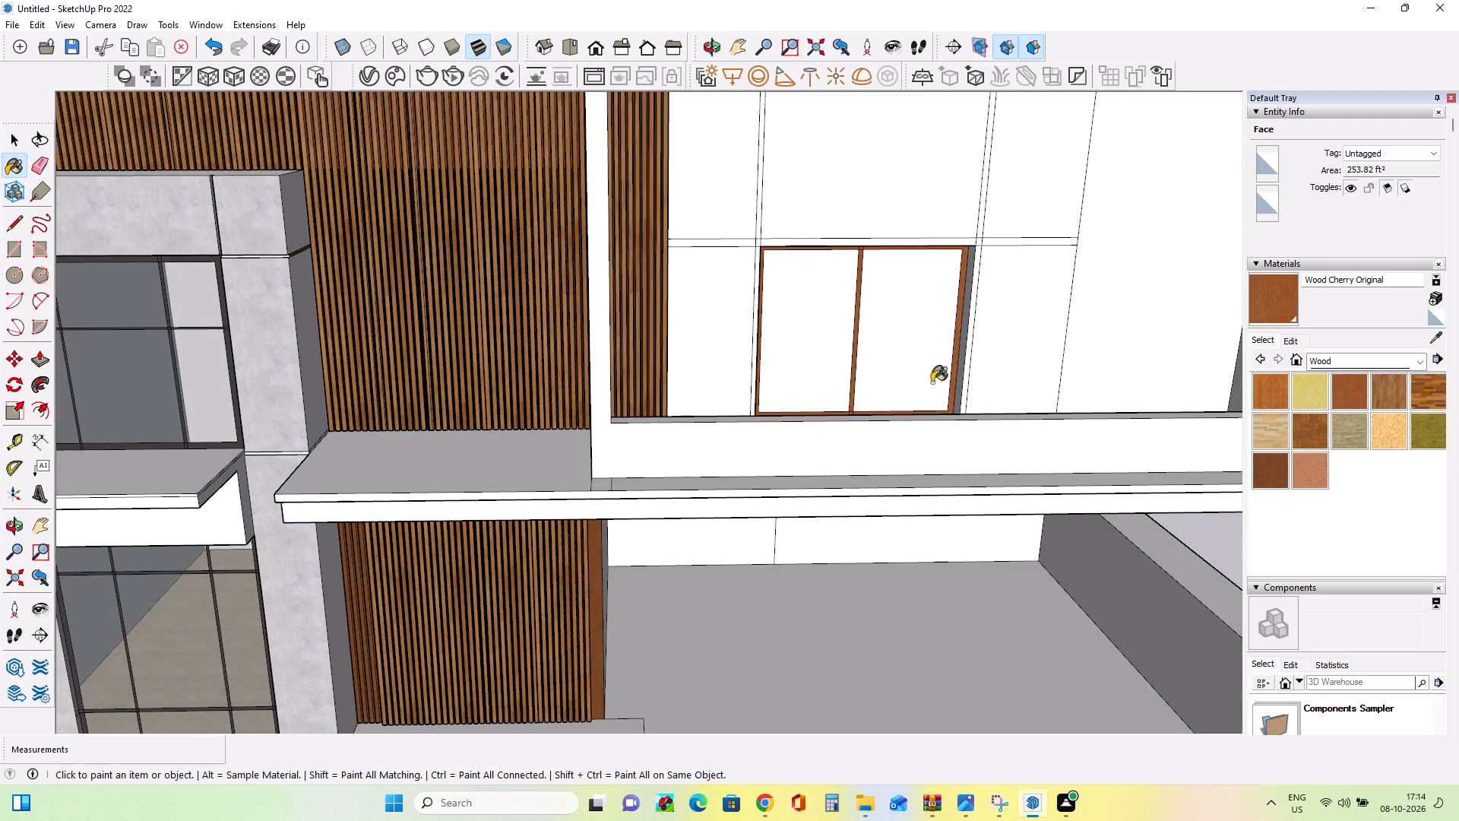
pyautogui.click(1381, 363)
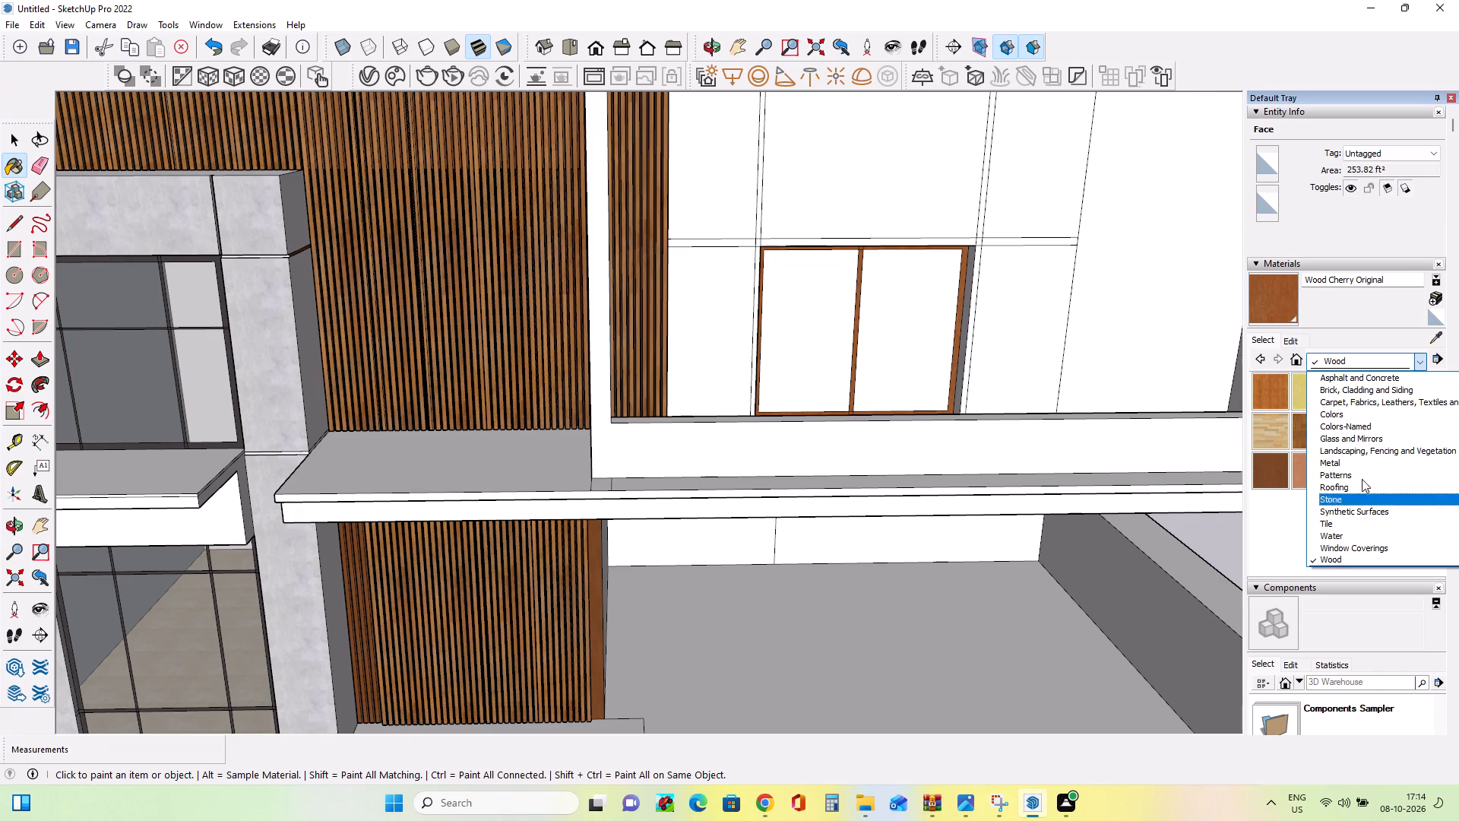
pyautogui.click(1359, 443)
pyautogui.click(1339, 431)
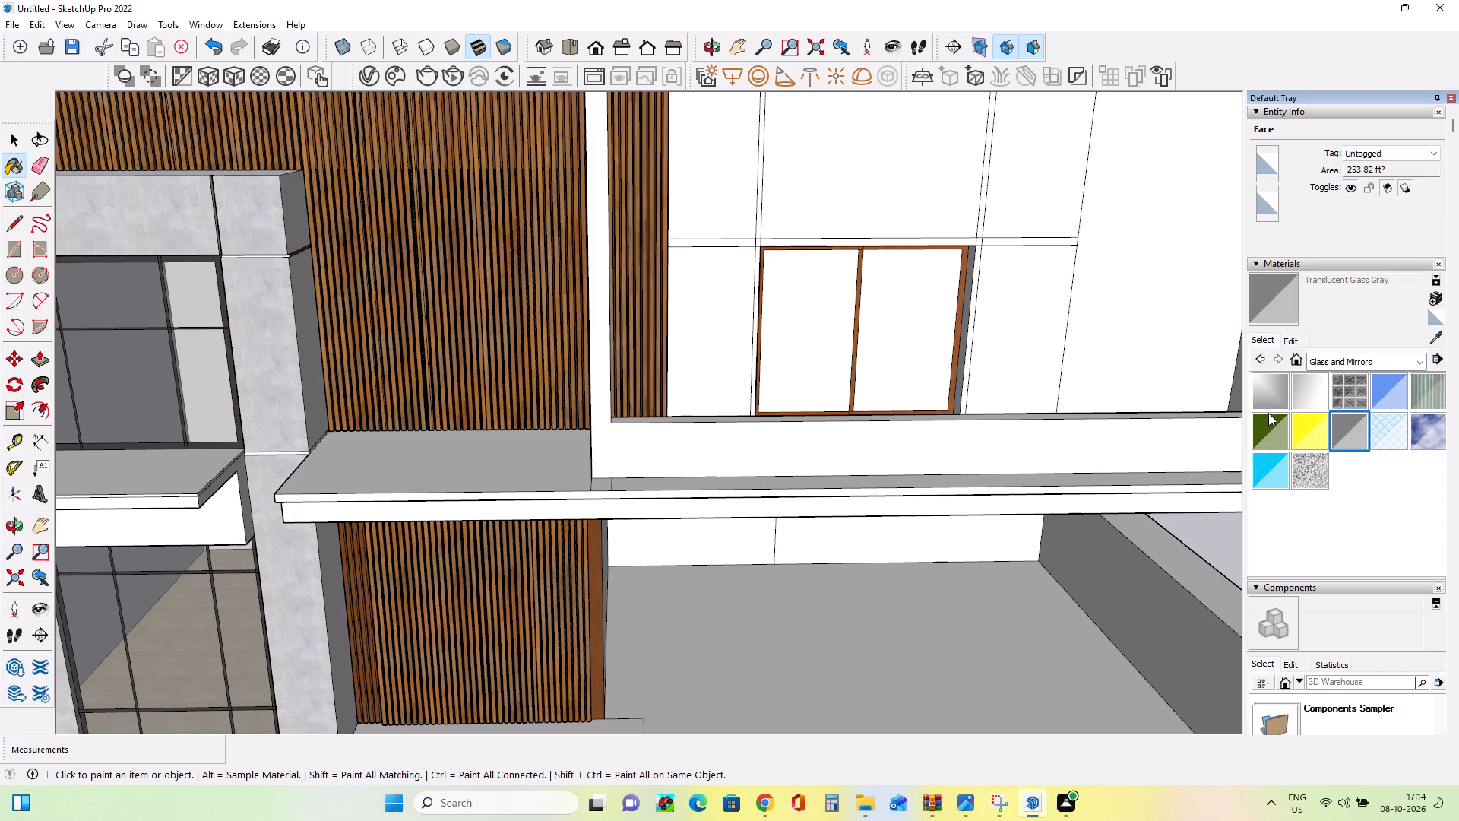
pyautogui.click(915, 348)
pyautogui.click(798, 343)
# Examine the reference image and compare its upper central window with the modelled one.
pyautogui.moveTo(900, 396); pyautogui.dragTo(794, 406, button='middle')
pyautogui.scroll(-8, 794, 406)
pyautogui.scroll(3, 179, 434)
pyautogui.scroll(4, 288, 426)
pyautogui.scroll(8, 436, 407)
pyautogui.scroll(-6, 445, 399)
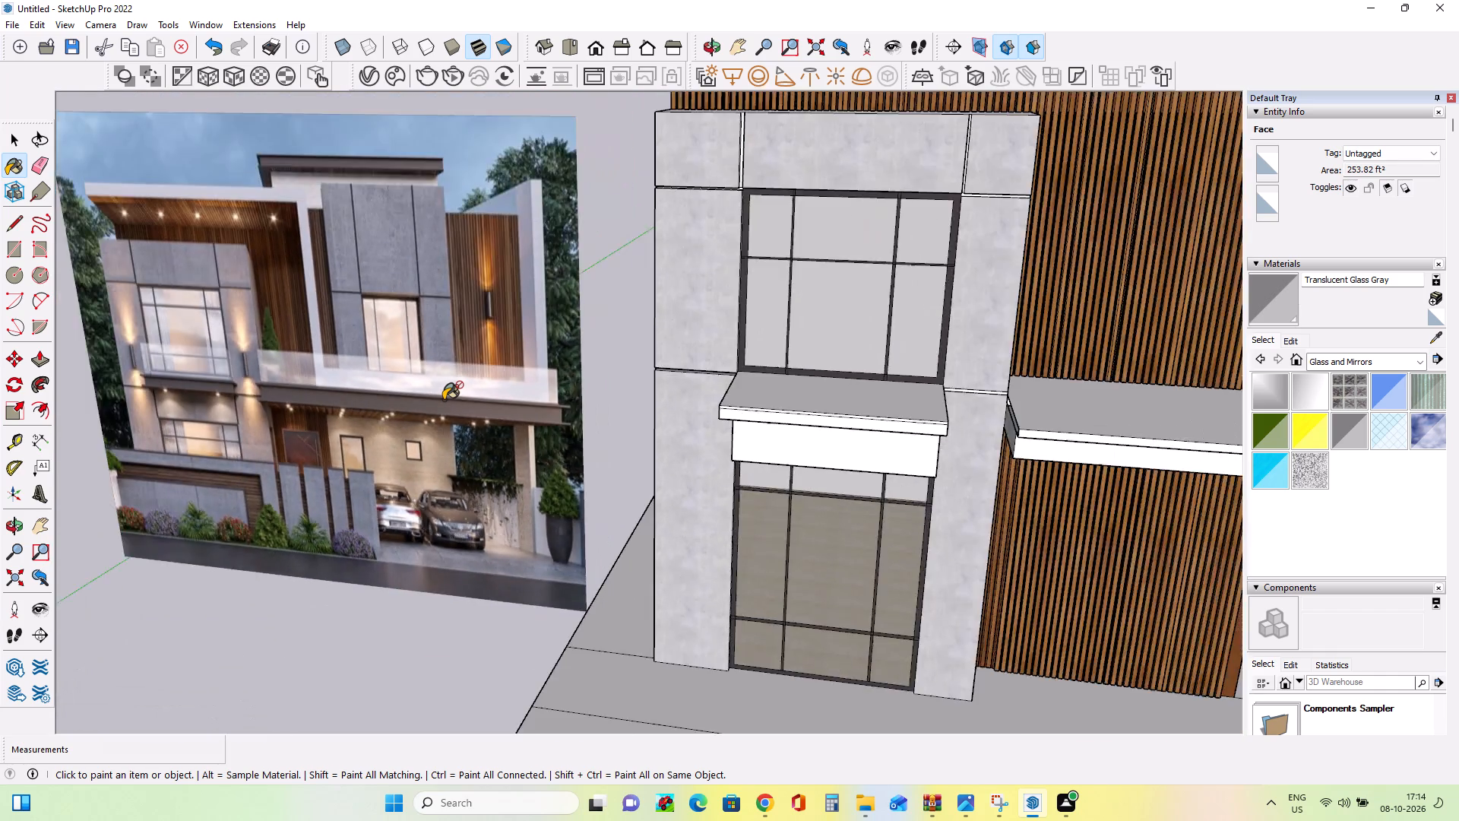
pyautogui.scroll(-8, 445, 399)
pyautogui.scroll(-8, 1139, 559)
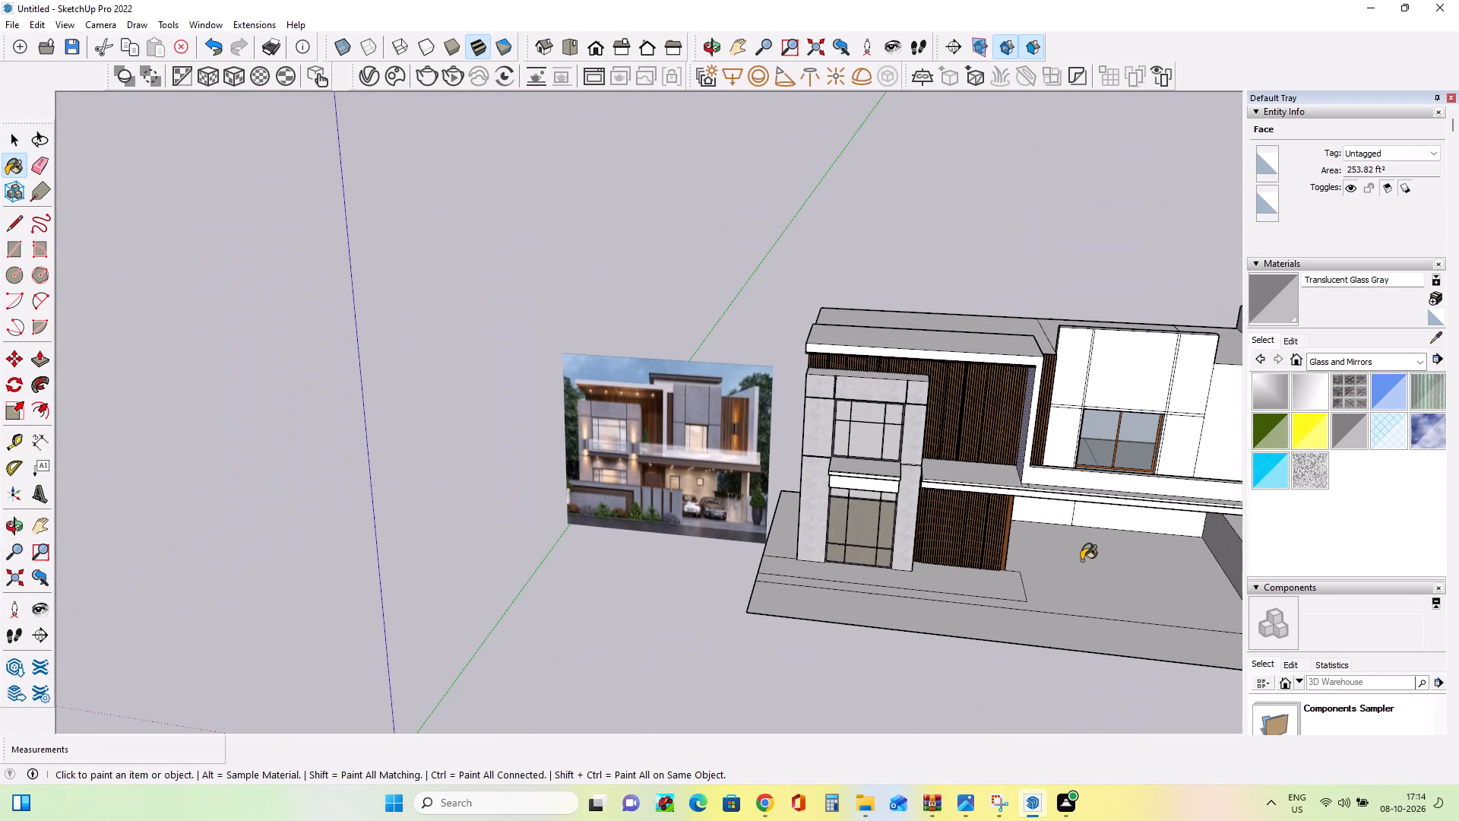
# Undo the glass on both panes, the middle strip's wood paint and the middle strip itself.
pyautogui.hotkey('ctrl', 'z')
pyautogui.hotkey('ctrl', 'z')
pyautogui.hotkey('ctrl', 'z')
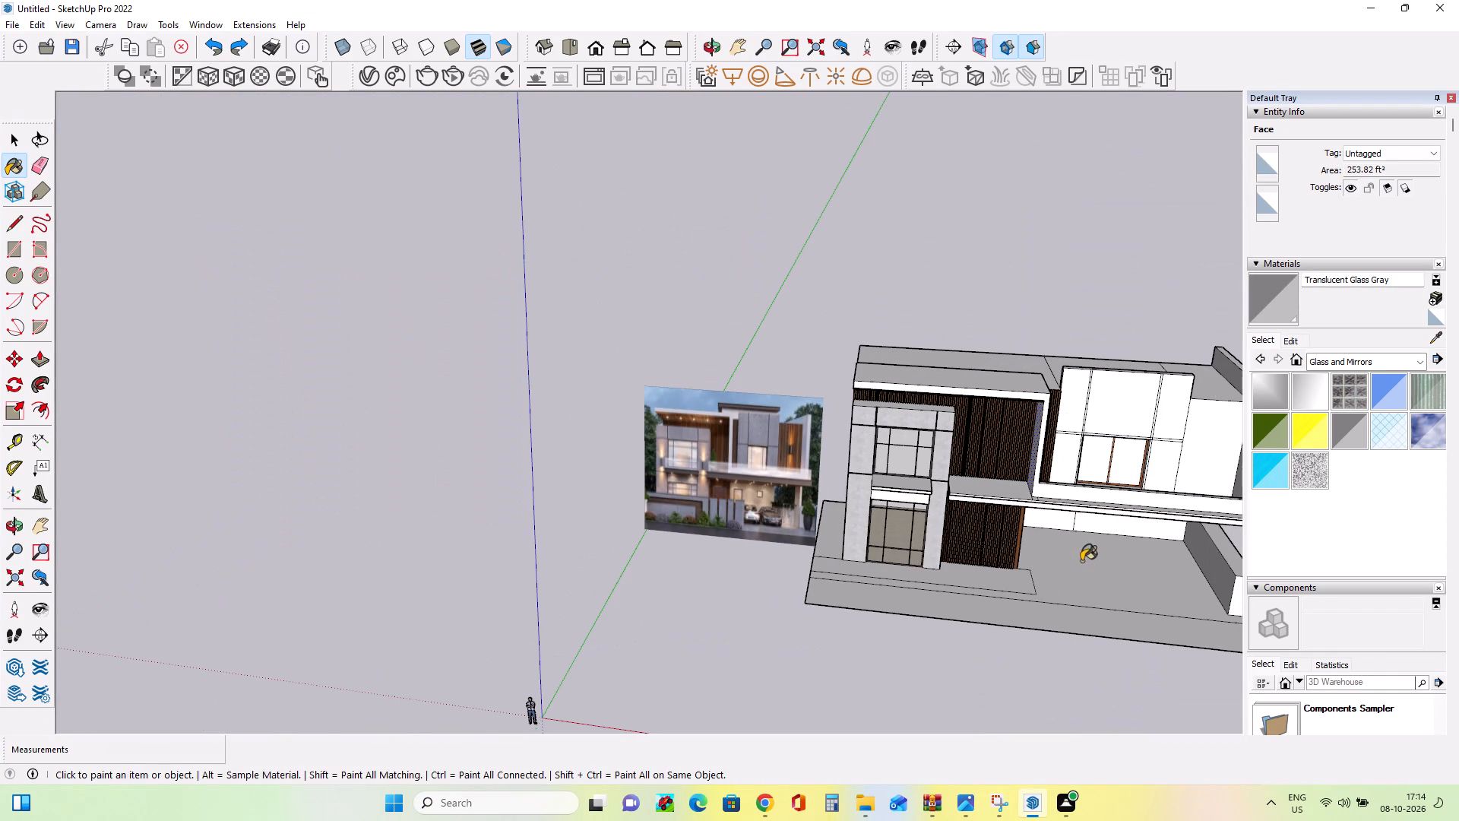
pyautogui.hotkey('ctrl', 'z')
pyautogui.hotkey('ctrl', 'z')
# Draw a narrow vertical strip, about 12' 3 3/8" high, between the frame's bottom and top in the window opening's left part.
pyautogui.scroll(3, 1106, 470)
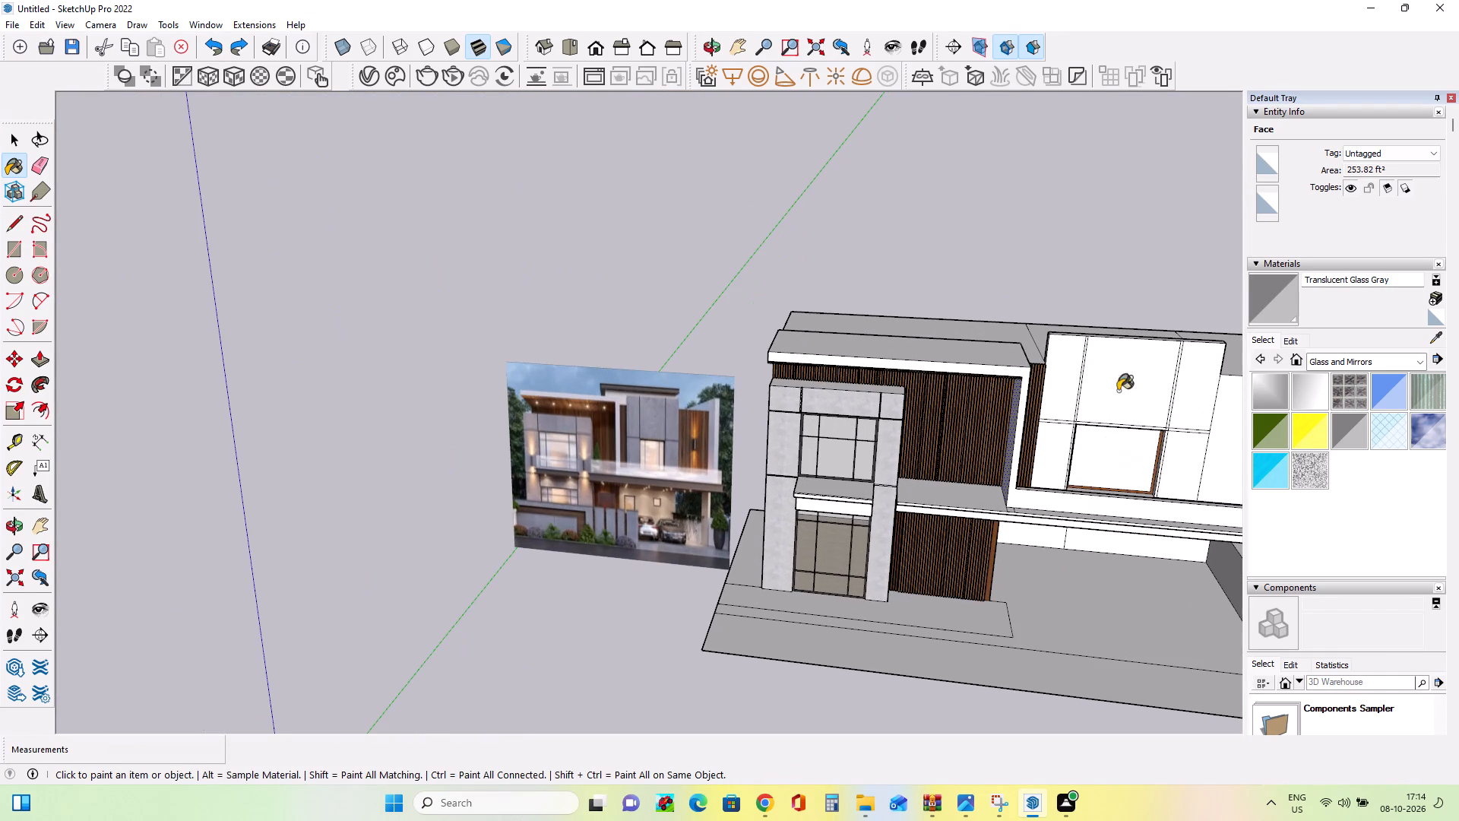
pyautogui.click(43, 528)
pyautogui.moveTo(570, 416); pyautogui.dragTo(413, 381)
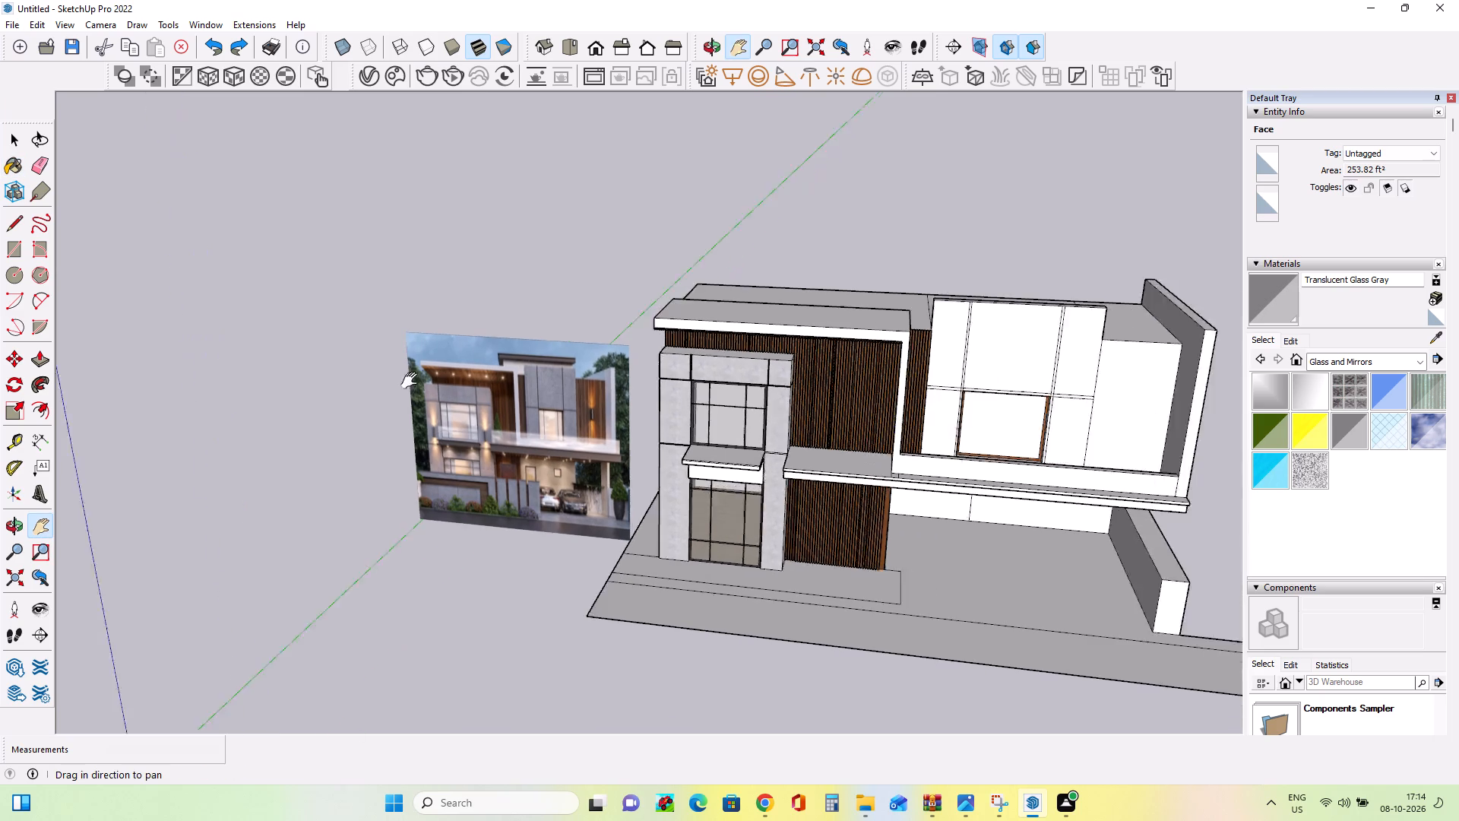
pyautogui.moveTo(413, 381); pyautogui.dragTo(163, 397)
pyautogui.scroll(7, 689, 513)
pyautogui.moveTo(690, 506); pyautogui.dragTo(693, 473, button='middle')
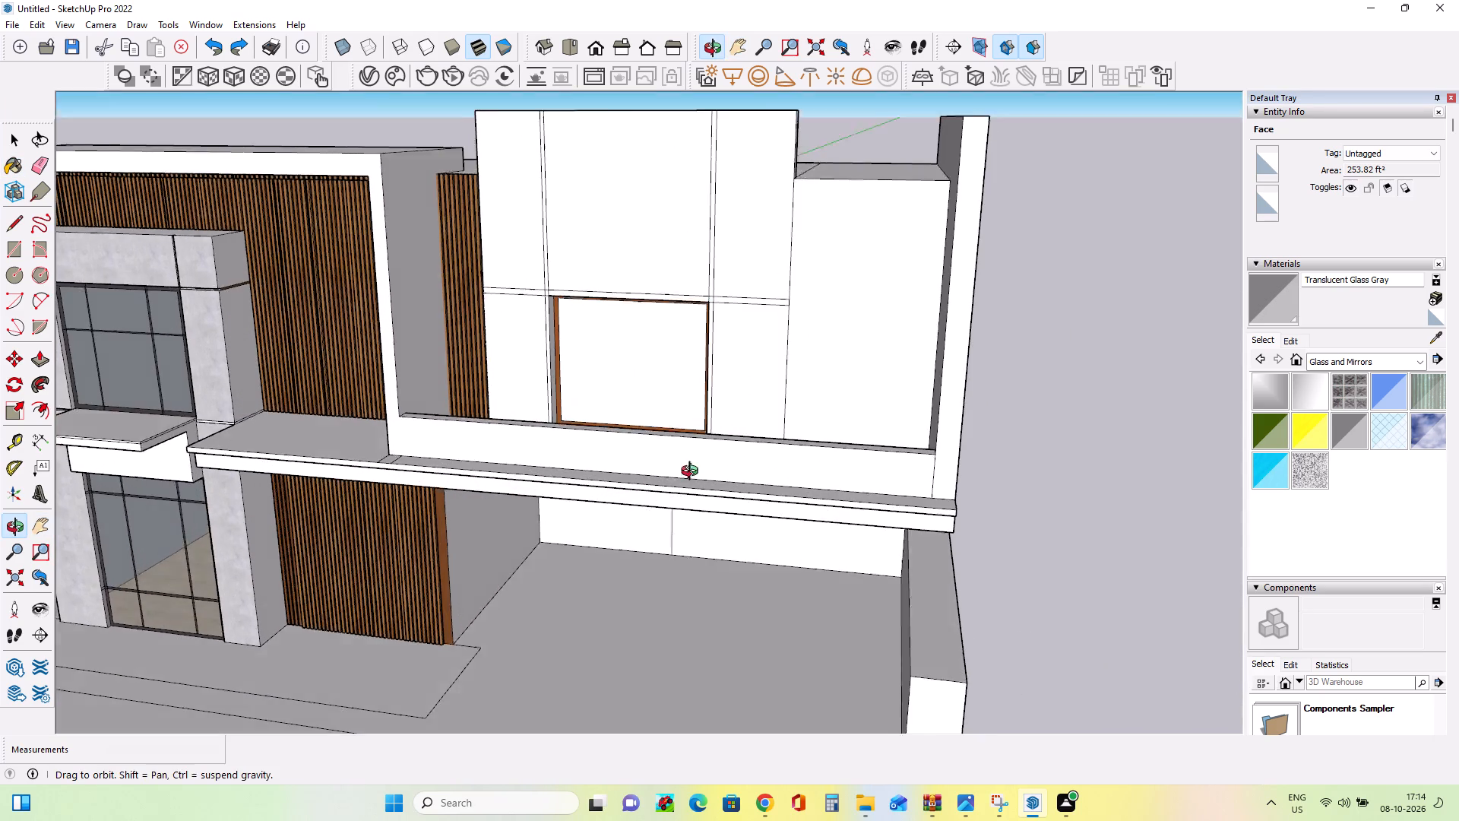
pyautogui.moveTo(693, 473); pyautogui.dragTo(731, 433, button='middle')
pyautogui.scroll(4, 616, 380)
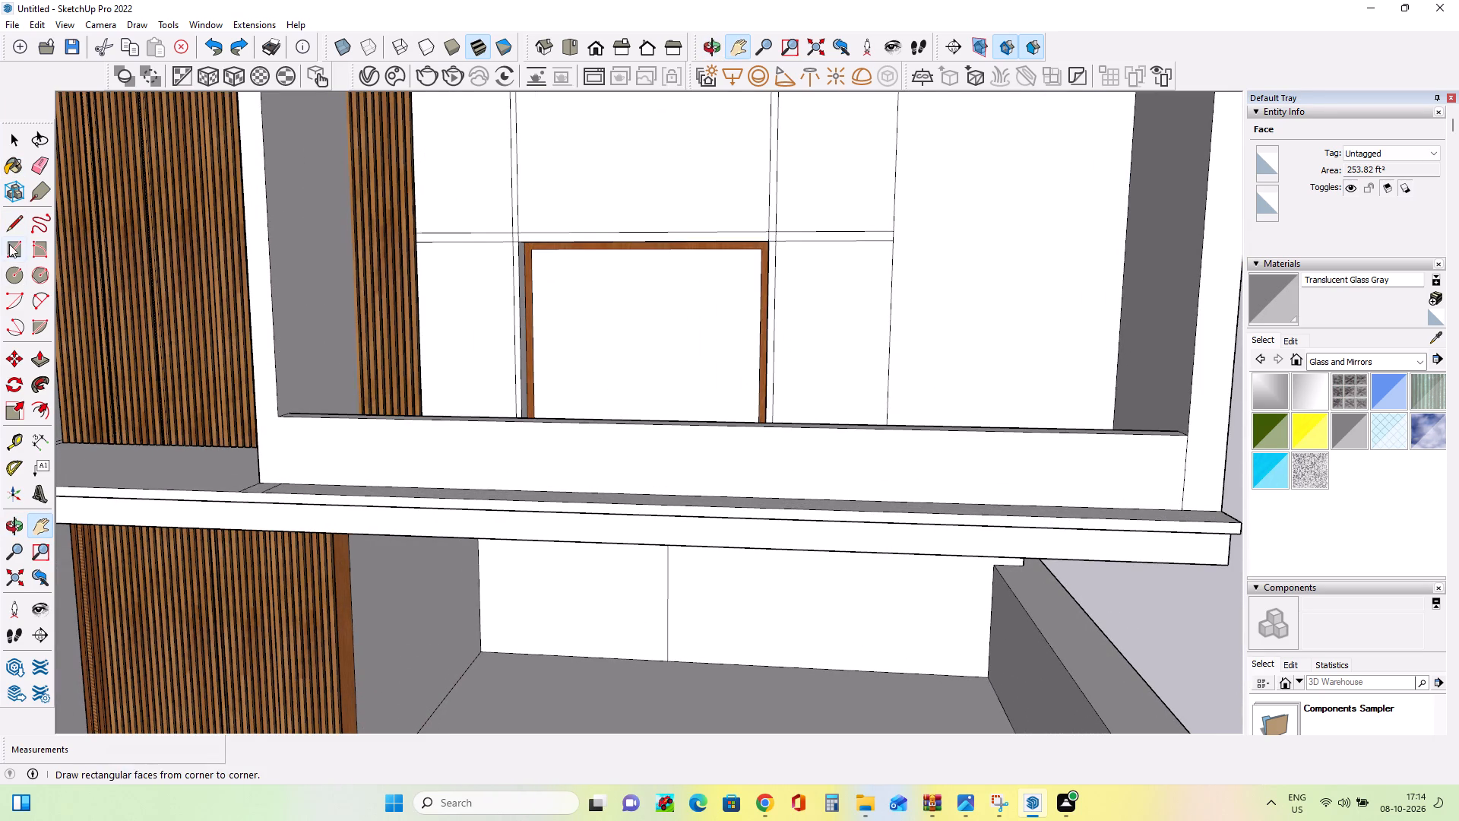
pyautogui.click(8, 246)
pyautogui.moveTo(789, 353); pyautogui.dragTo(781, 462, button='middle')
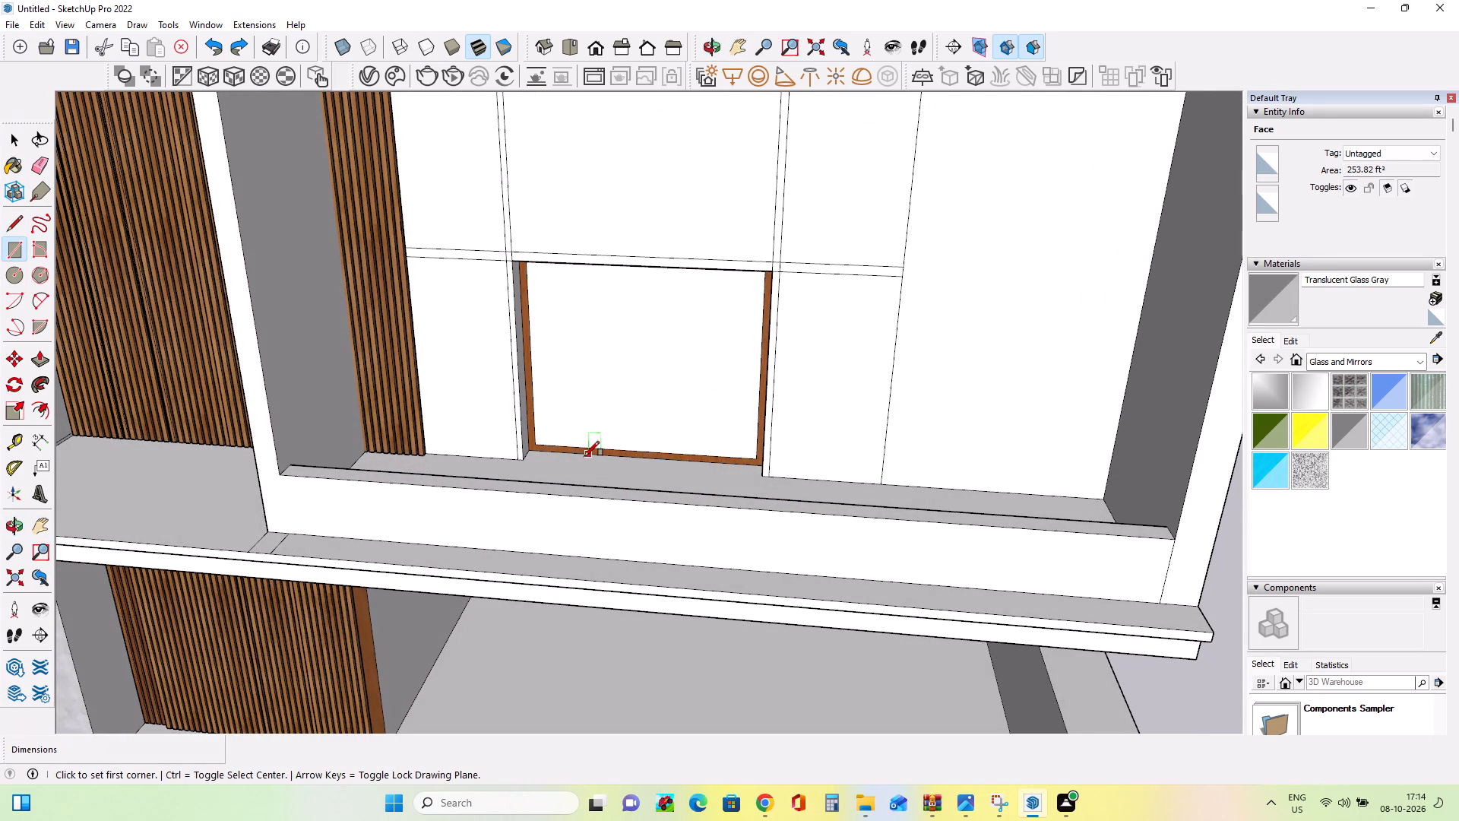
pyautogui.click(584, 456)
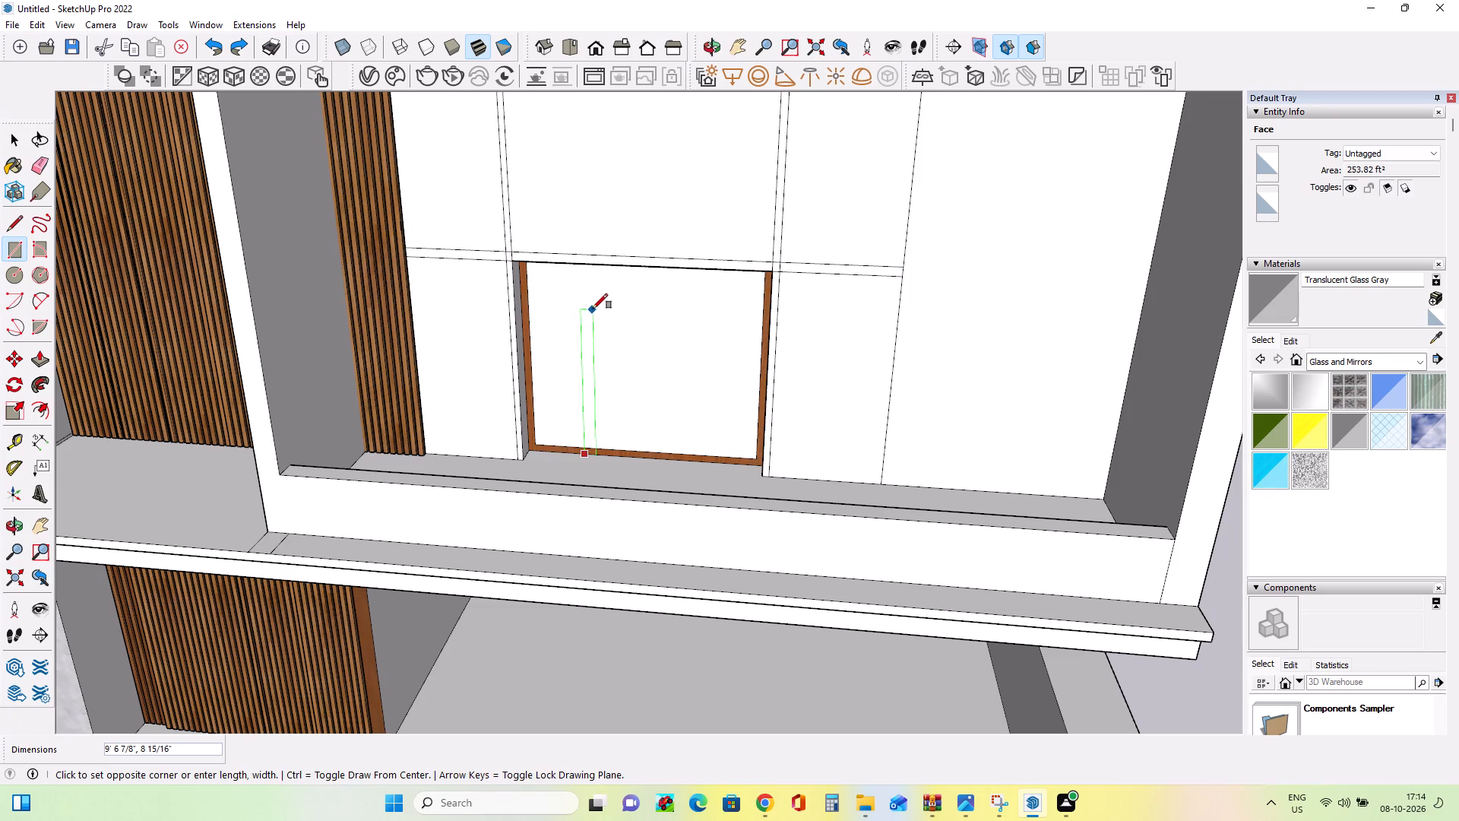
pyautogui.moveTo(594, 300); pyautogui.dragTo(629, 243, button='middle')
pyautogui.scroll(5, 604, 281)
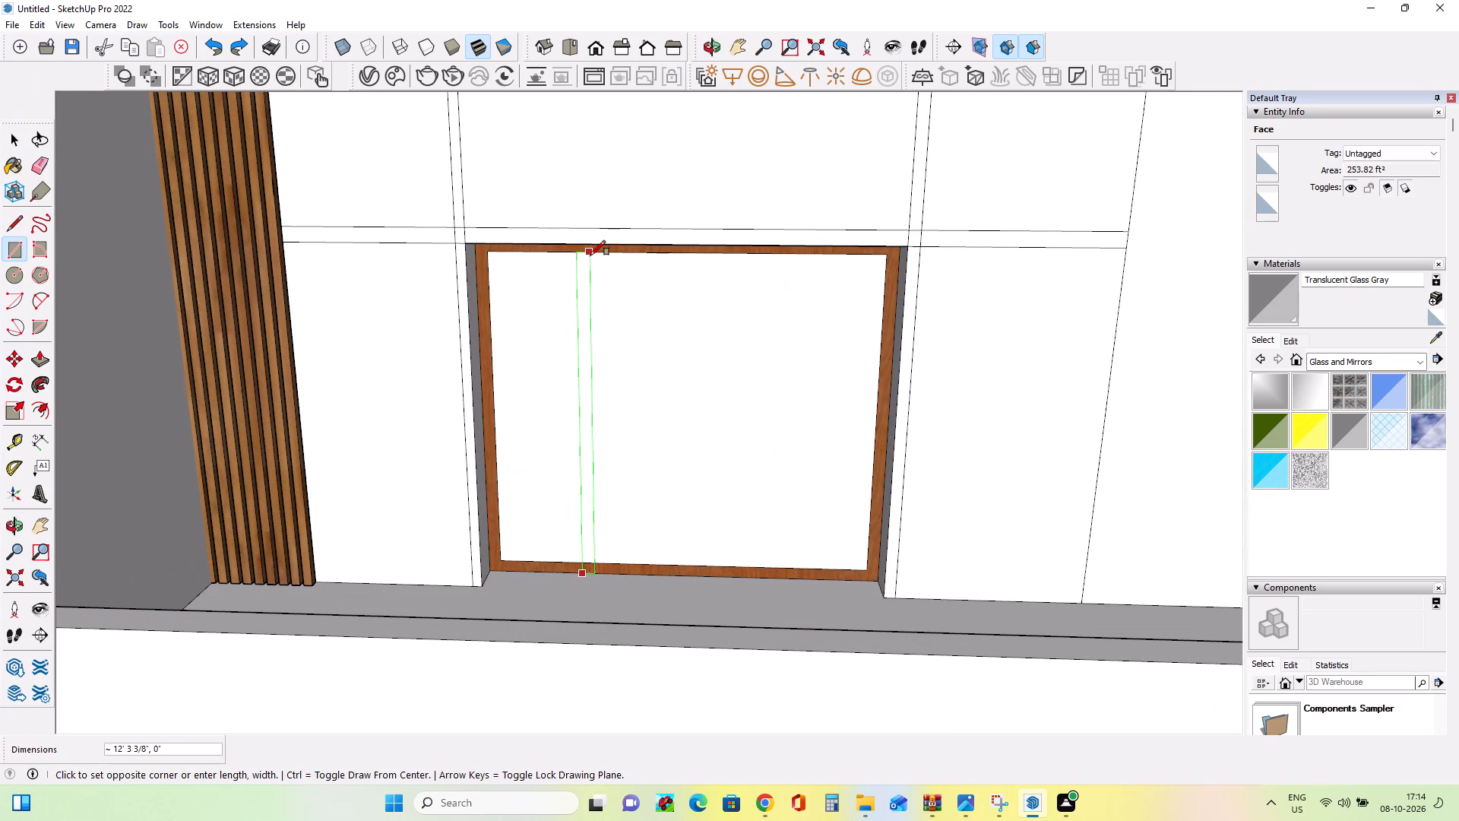
pyautogui.scroll(8, 587, 254)
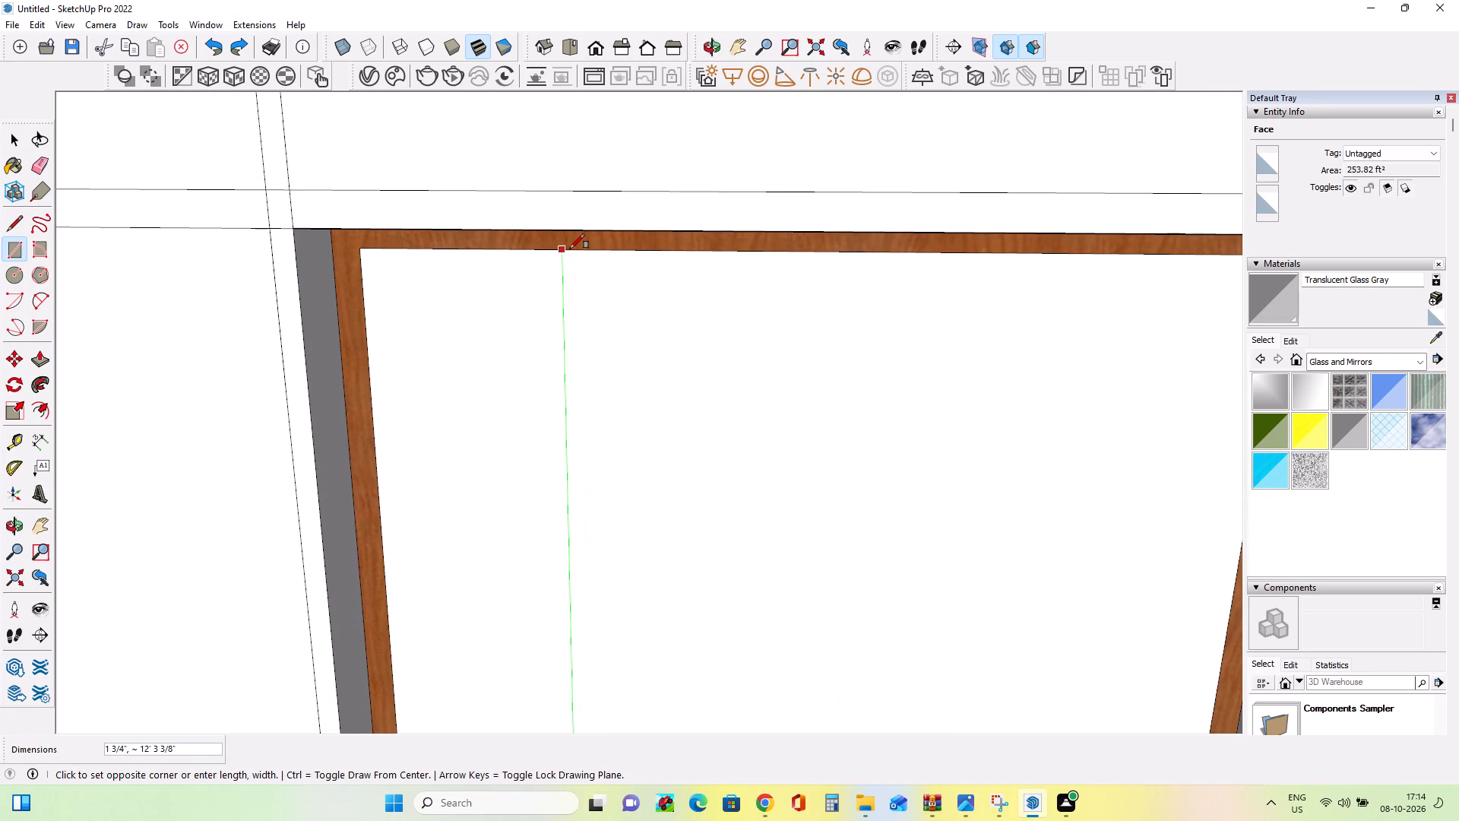
pyautogui.click(573, 249)
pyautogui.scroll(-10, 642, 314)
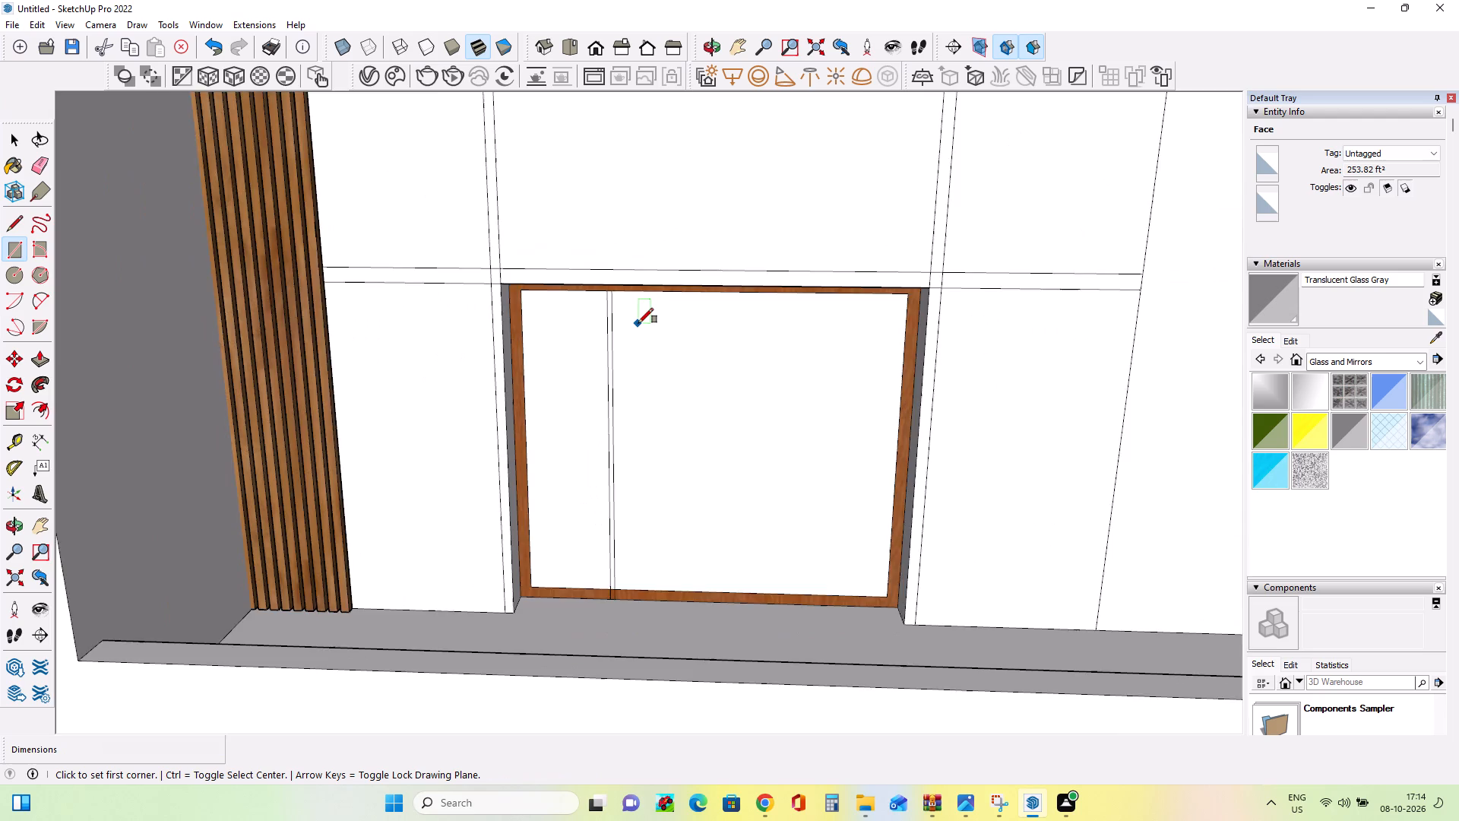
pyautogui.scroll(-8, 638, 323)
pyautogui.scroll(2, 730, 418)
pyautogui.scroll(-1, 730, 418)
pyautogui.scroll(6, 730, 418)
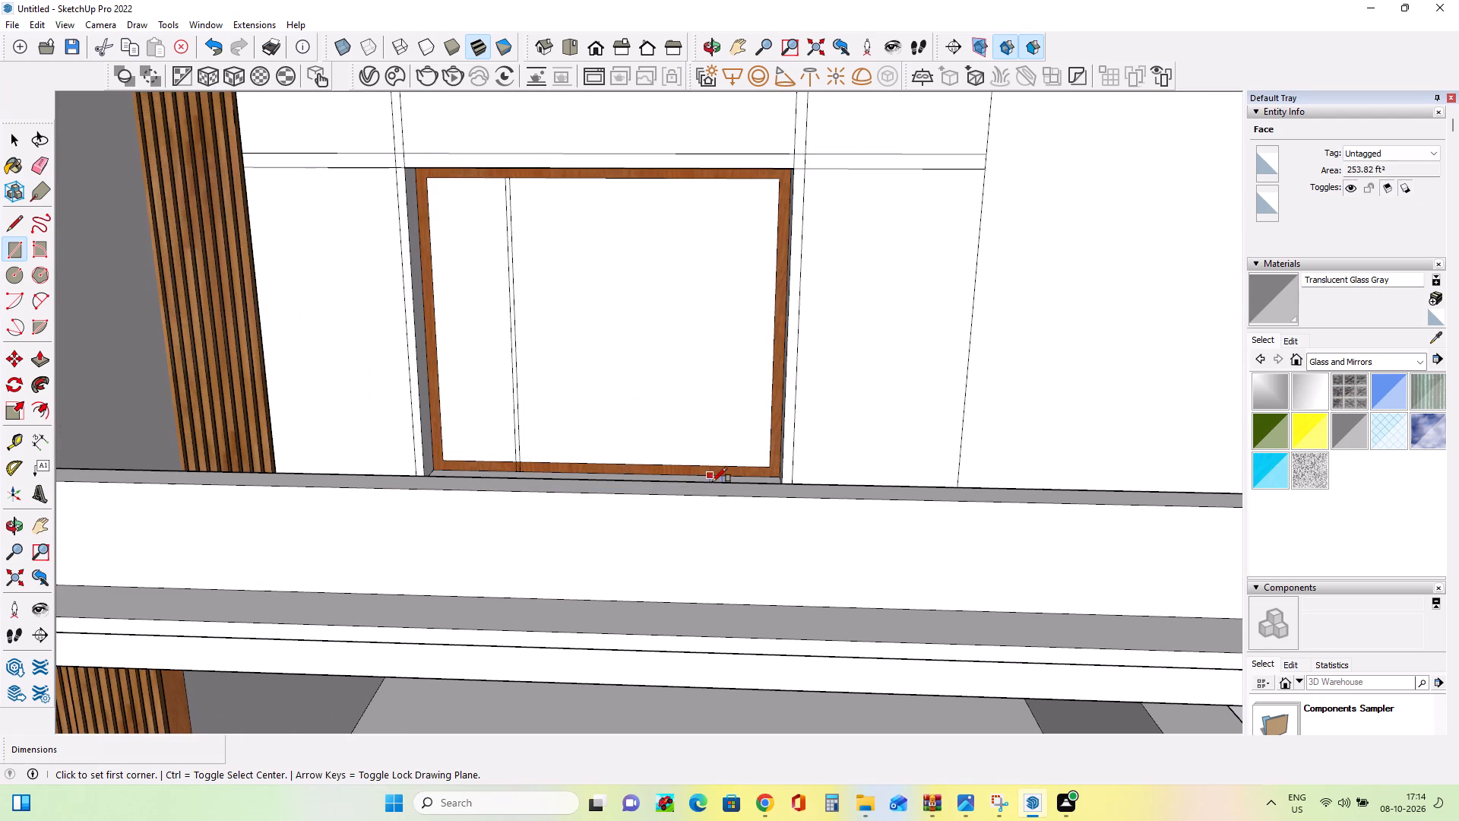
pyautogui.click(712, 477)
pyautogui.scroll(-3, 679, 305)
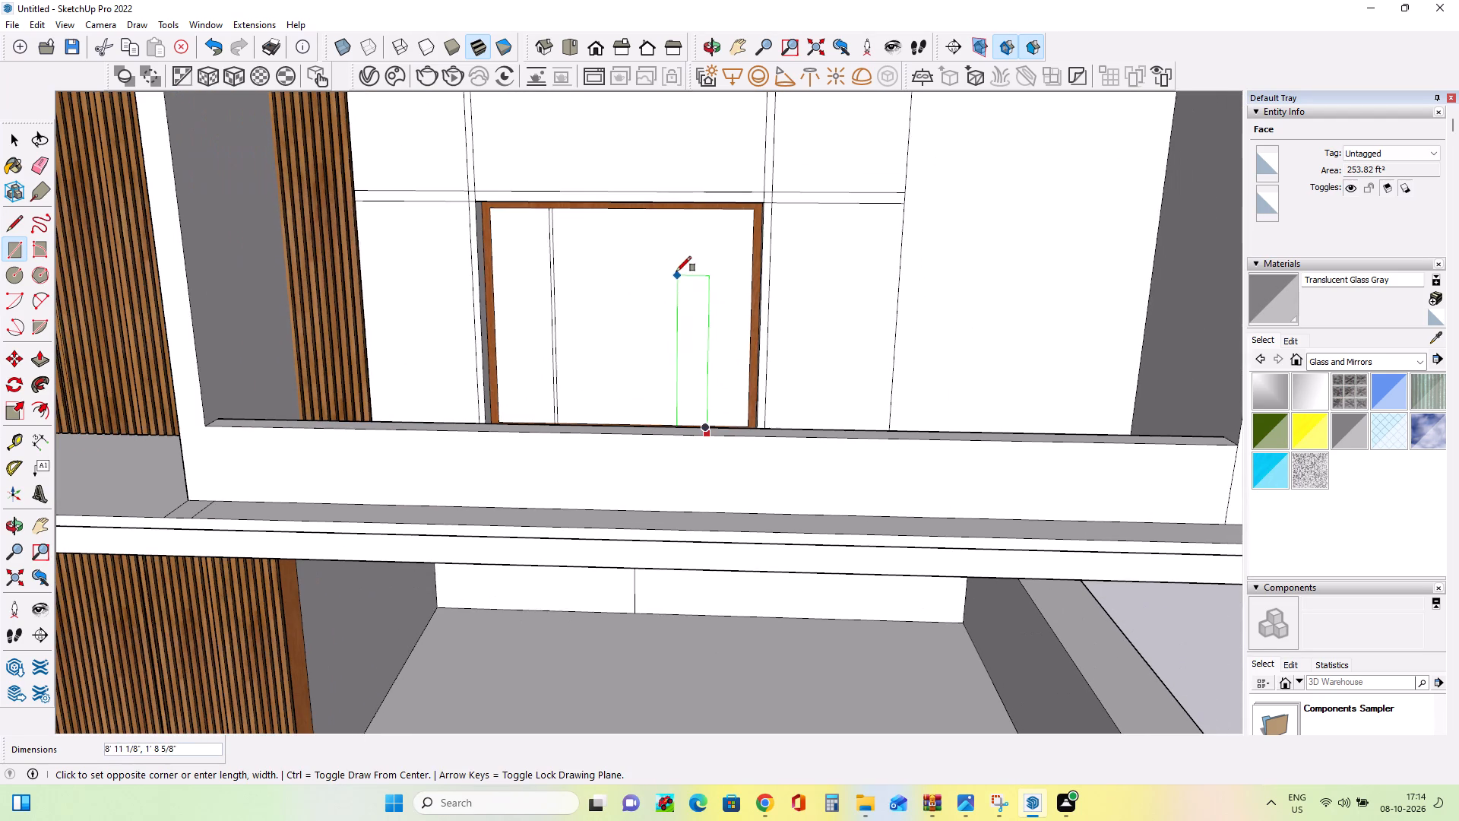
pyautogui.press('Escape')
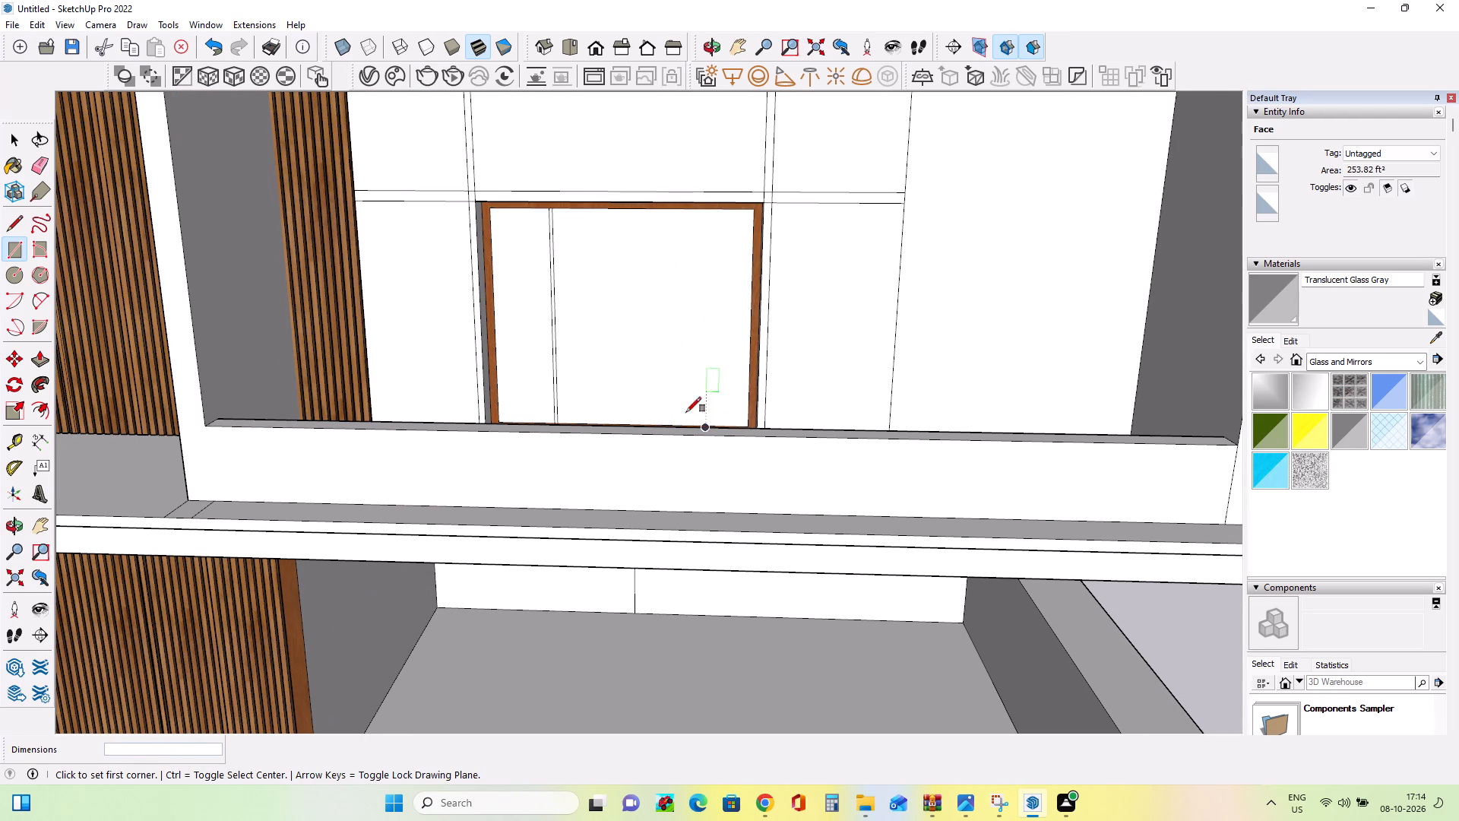
# Draw a second vertical strip, about 2 3/4" by 12' 8 5/8", across the full height of the window's right part.
pyautogui.moveTo(694, 436); pyautogui.dragTo(695, 515, button='middle')
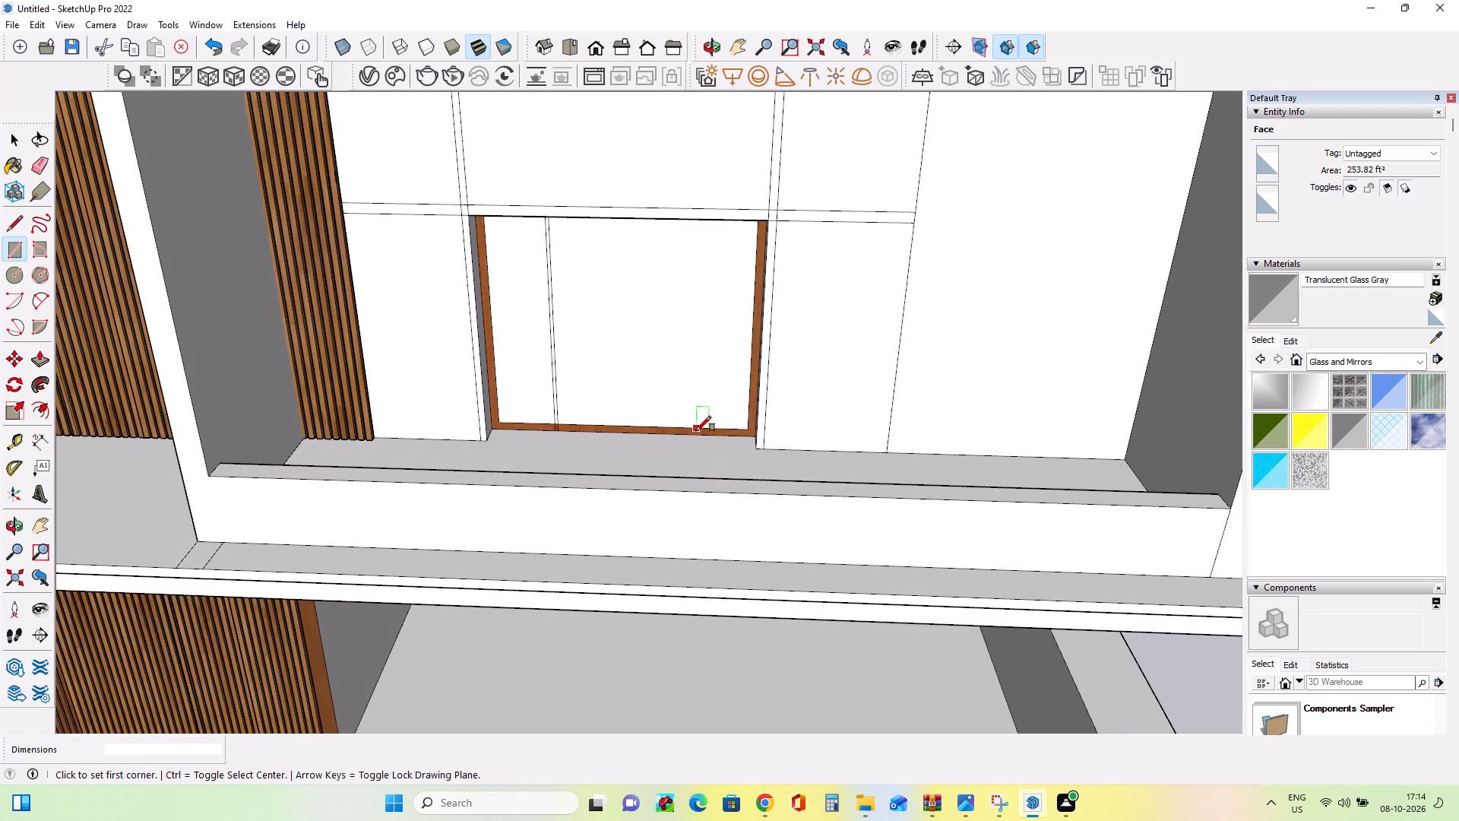
pyautogui.click(689, 434)
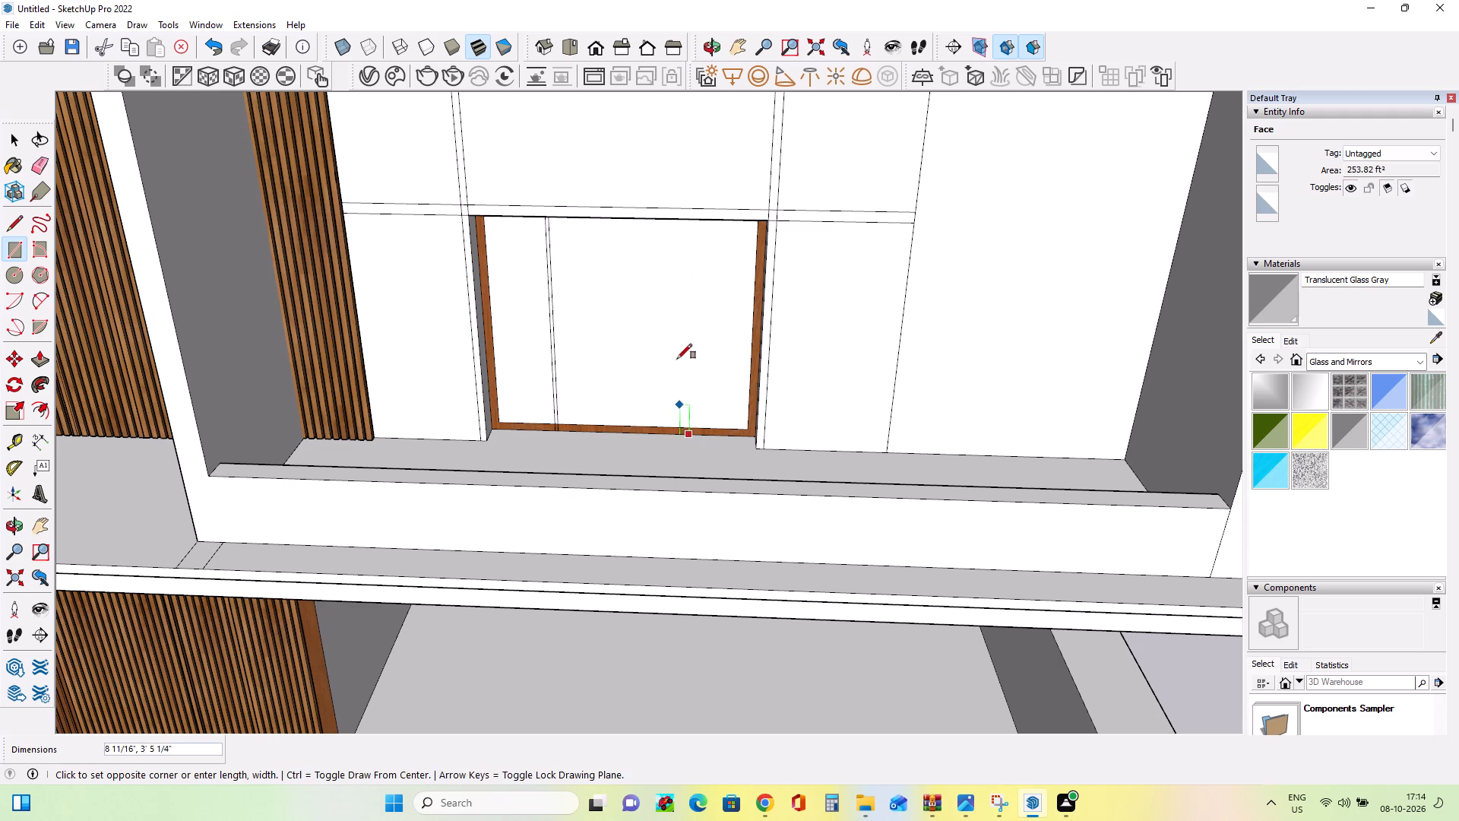
pyautogui.scroll(3, 673, 246)
pyautogui.moveTo(673, 245); pyautogui.dragTo(722, 166, button='middle')
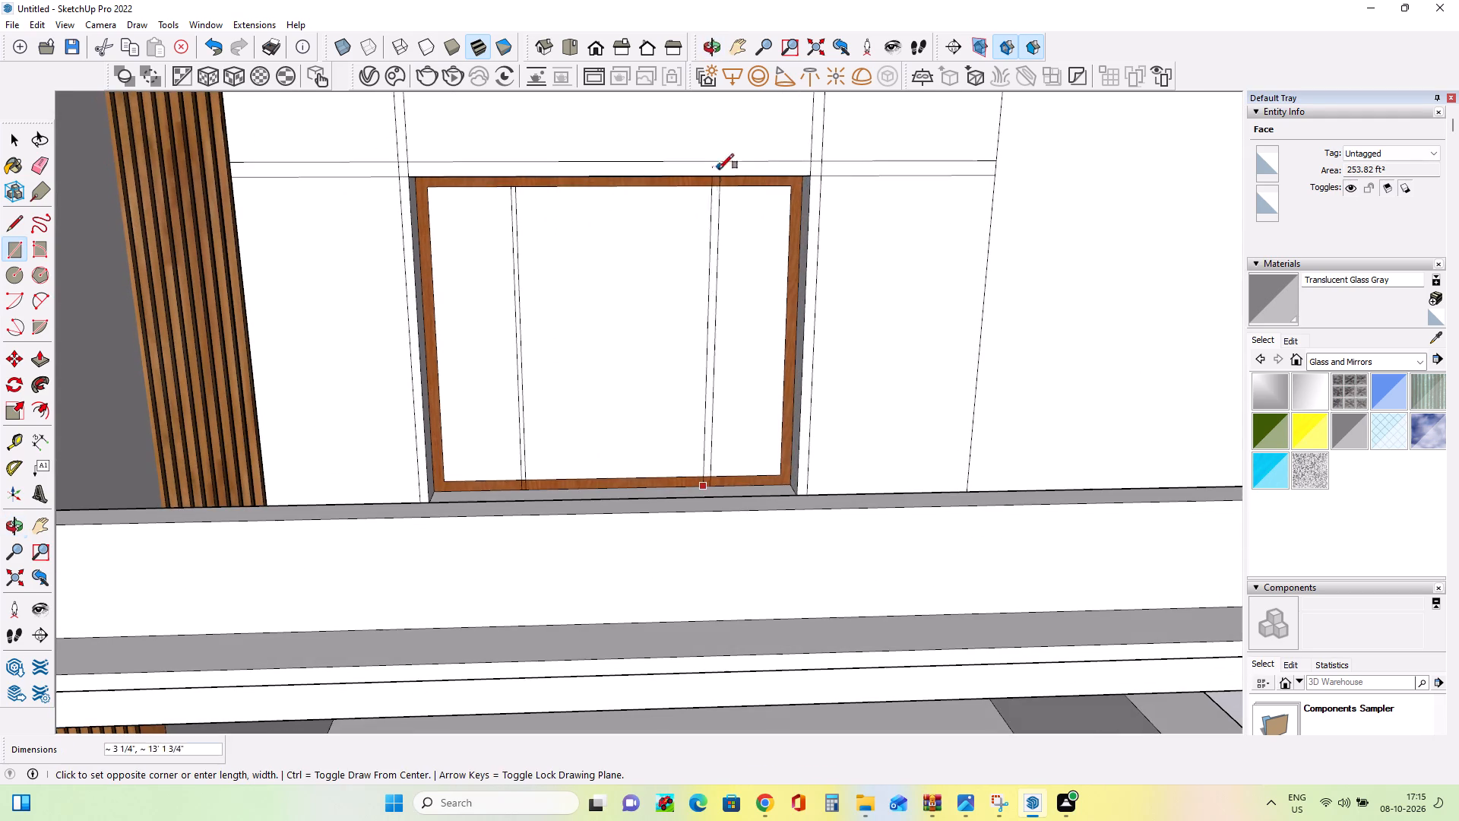
pyautogui.moveTo(683, 199); pyautogui.dragTo(723, 115, button='middle')
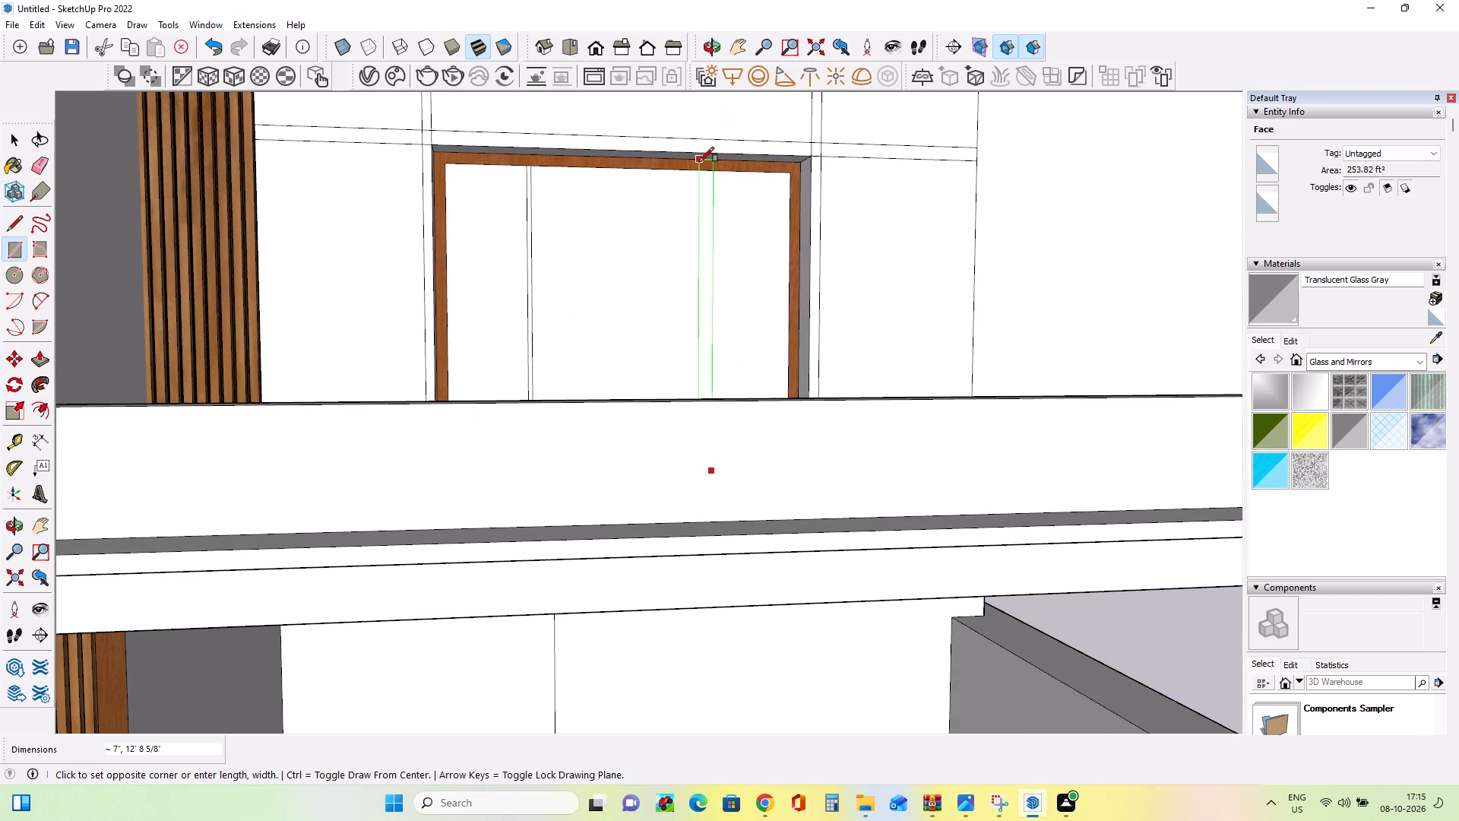
pyautogui.scroll(4, 707, 164)
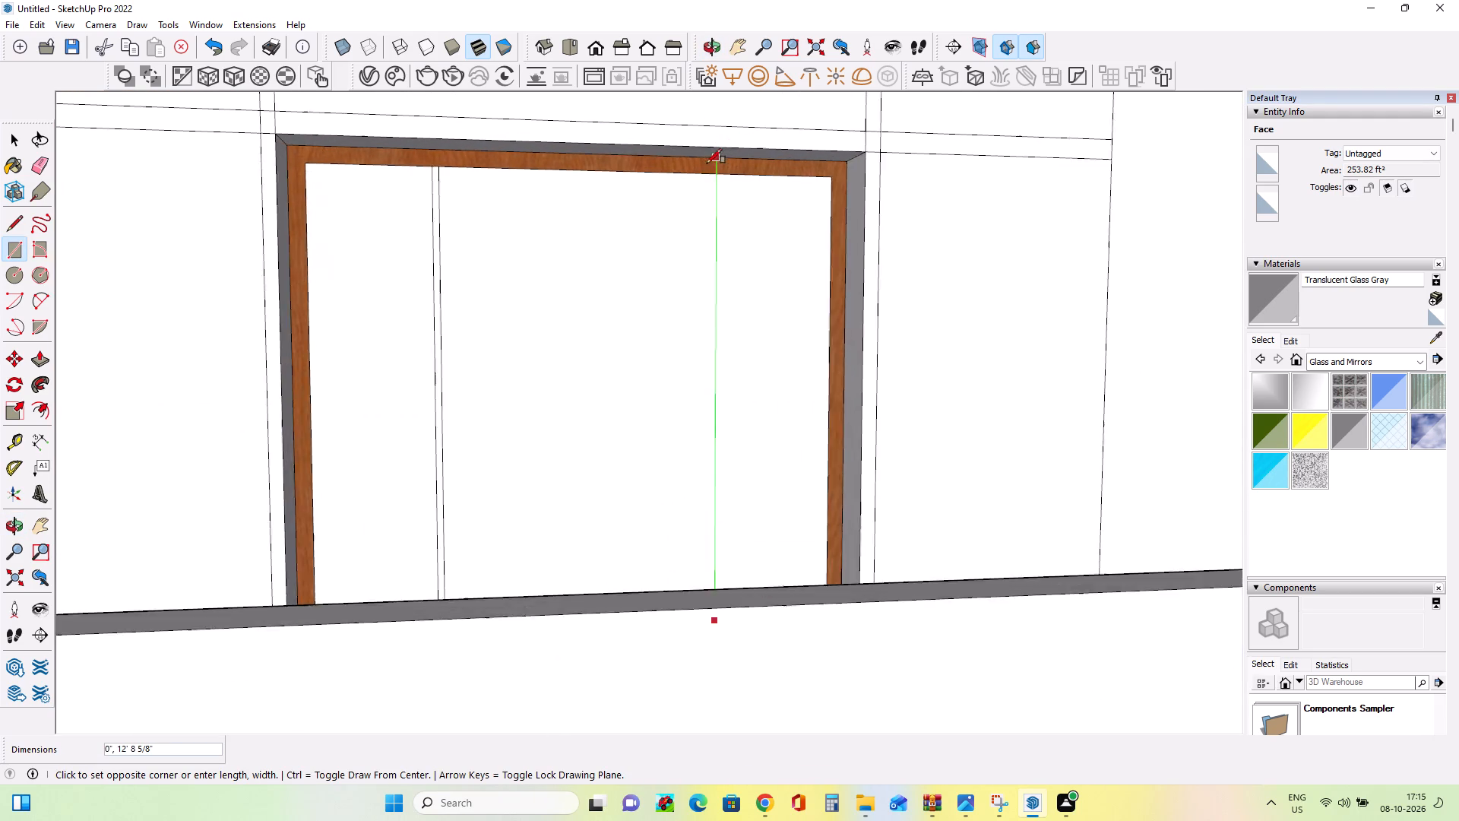
pyautogui.scroll(4, 707, 163)
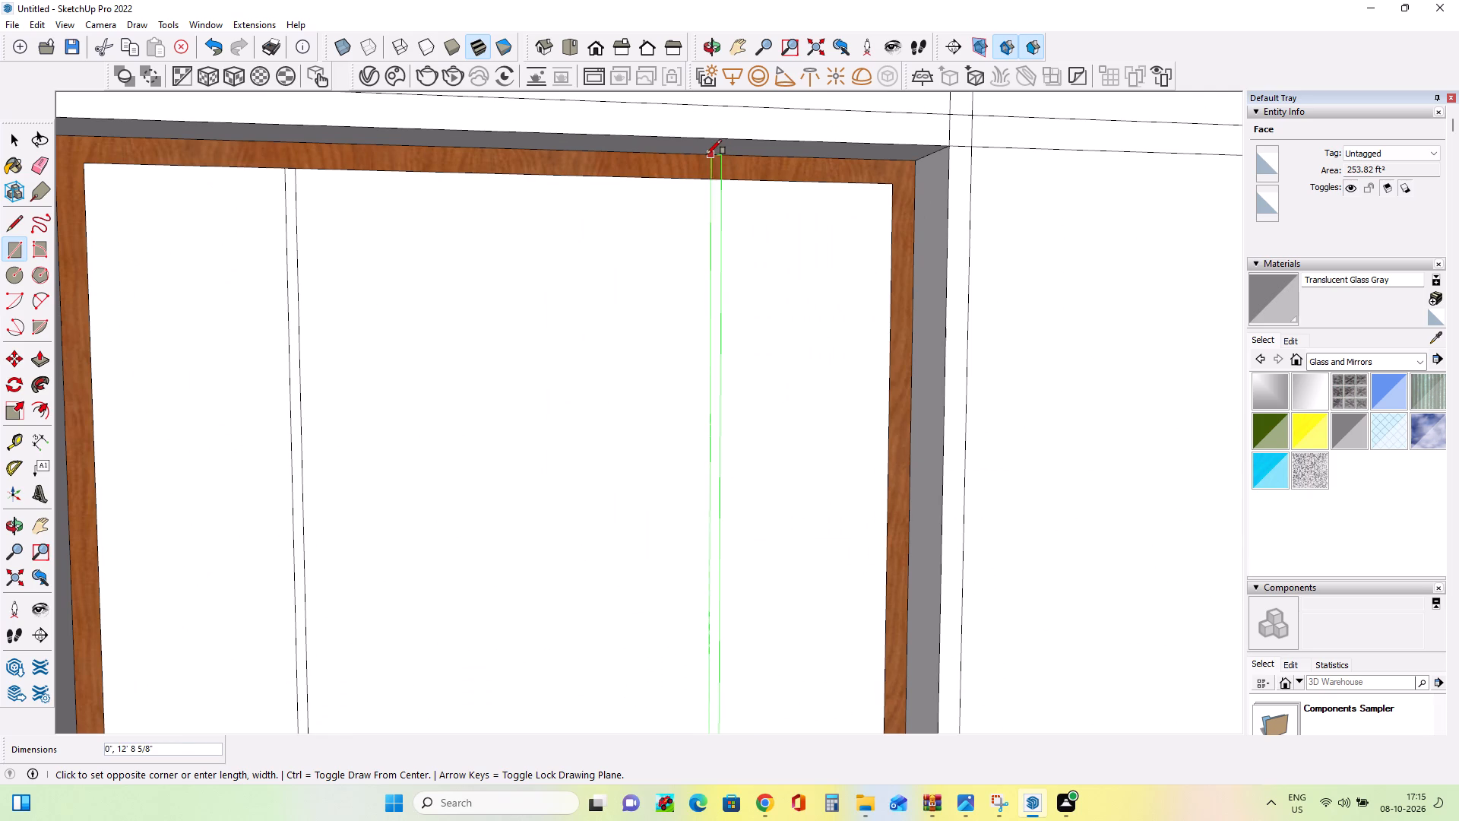
pyautogui.click(709, 155)
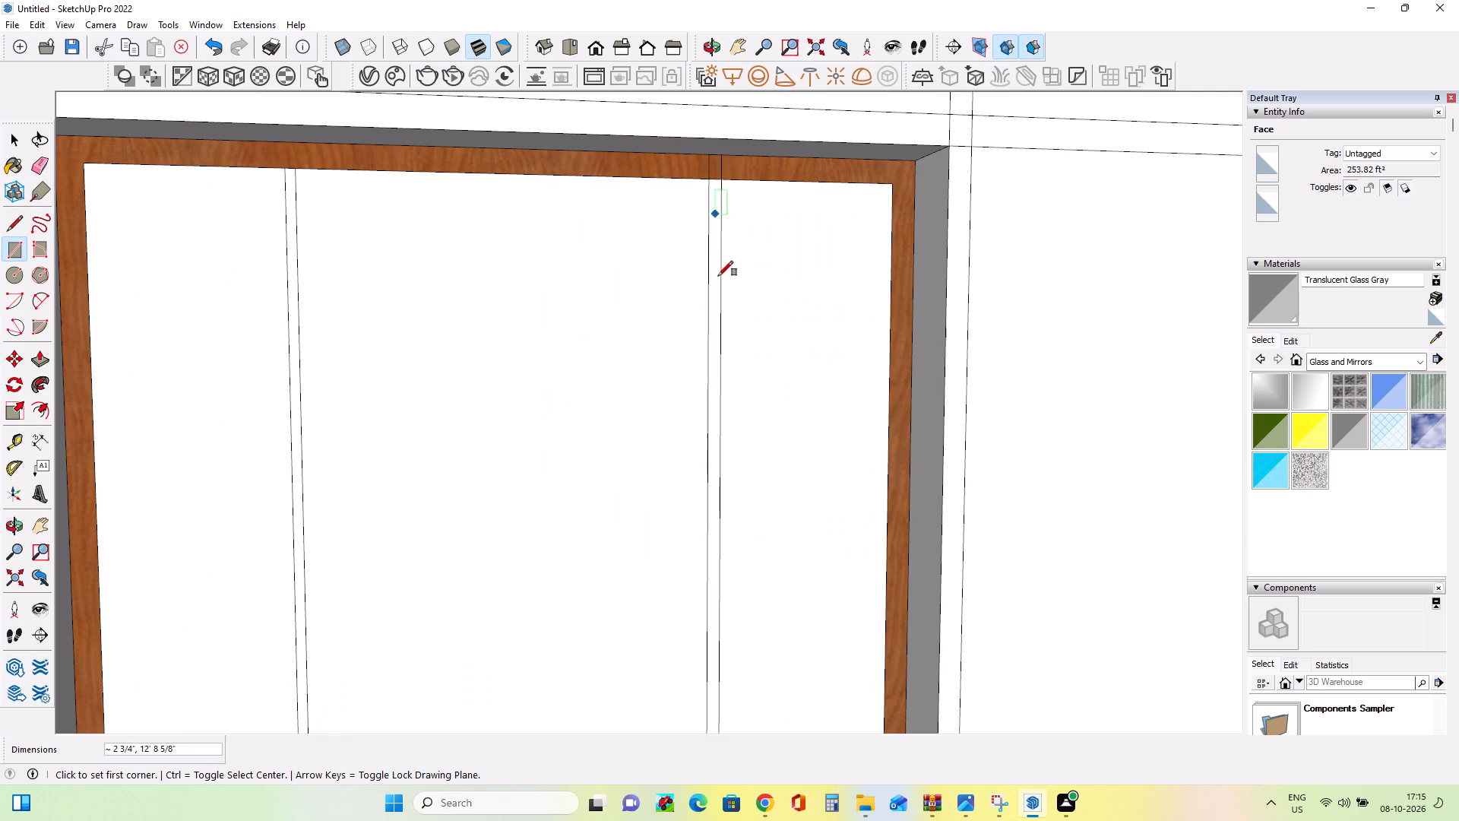
# Paint the three panes of the upper central window with Translucent Glass Gray.
pyautogui.scroll(-12, 717, 277)
pyautogui.moveTo(761, 323); pyautogui.dragTo(655, 348, button='middle')
pyautogui.scroll(-4, 655, 348)
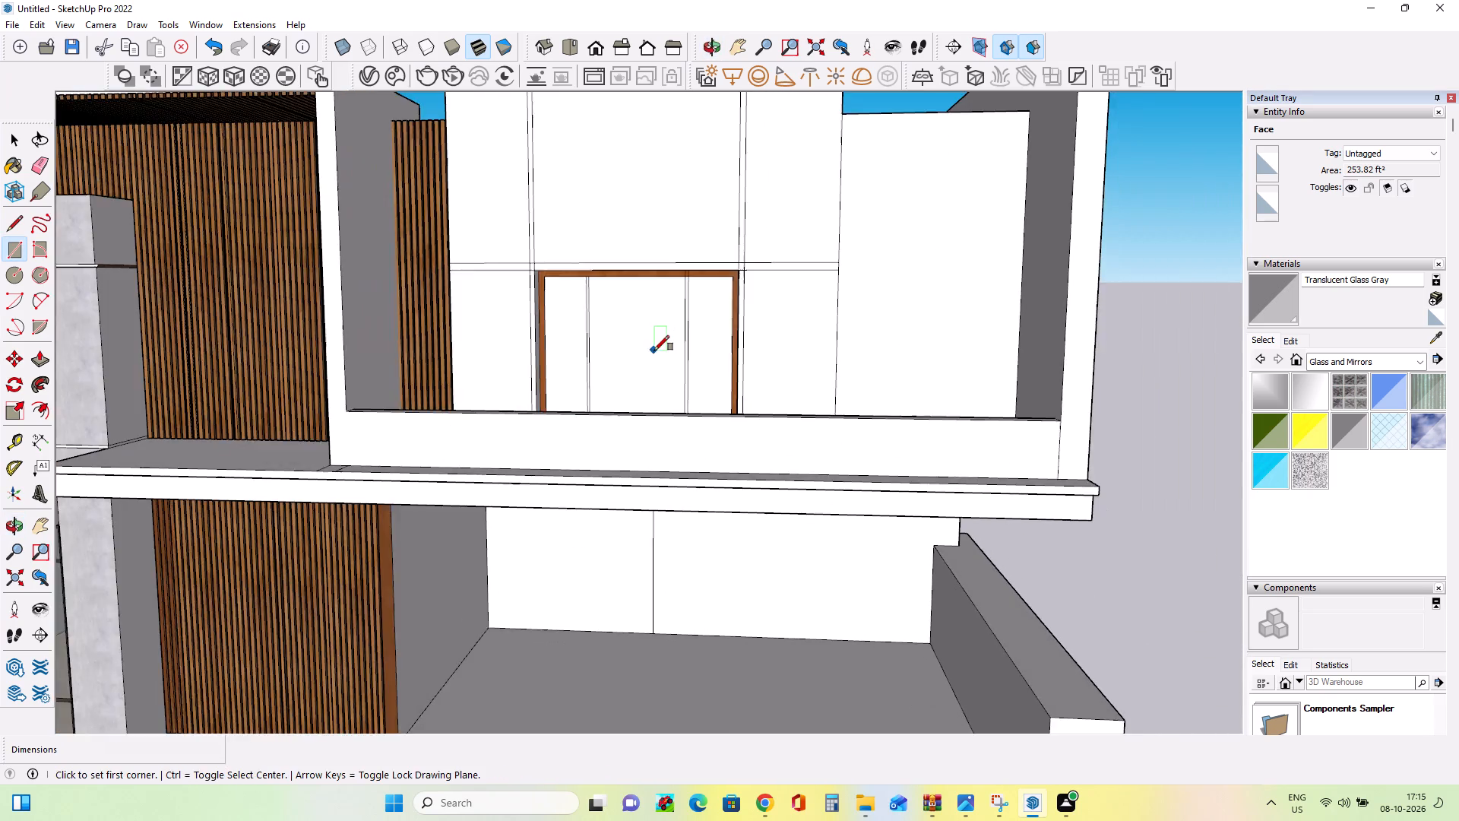
pyautogui.scroll(-2, 654, 350)
pyautogui.moveTo(672, 388); pyautogui.dragTo(690, 422, button='middle')
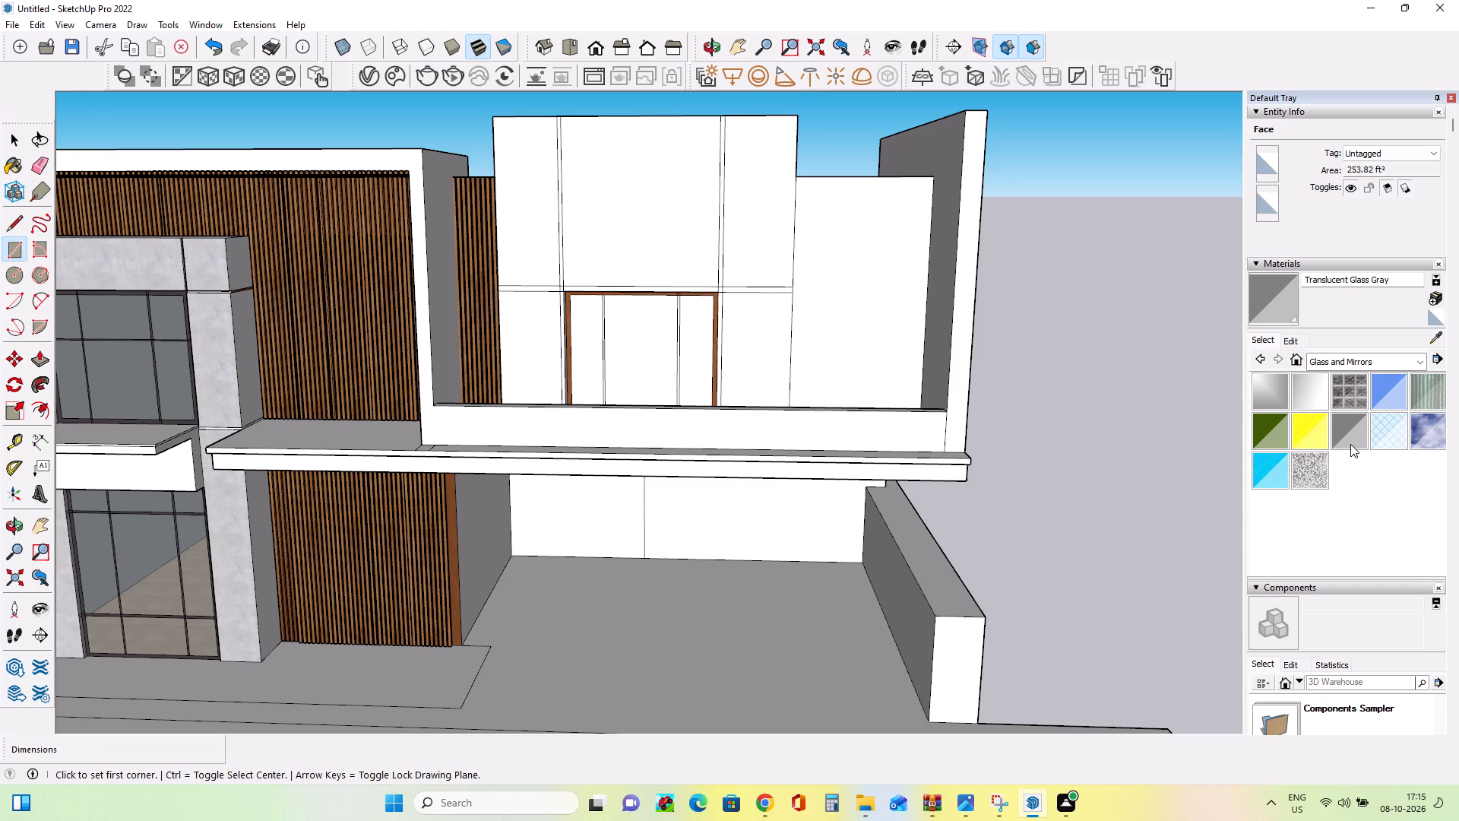
pyautogui.click(1343, 439)
pyautogui.click(693, 359)
pyautogui.click(635, 350)
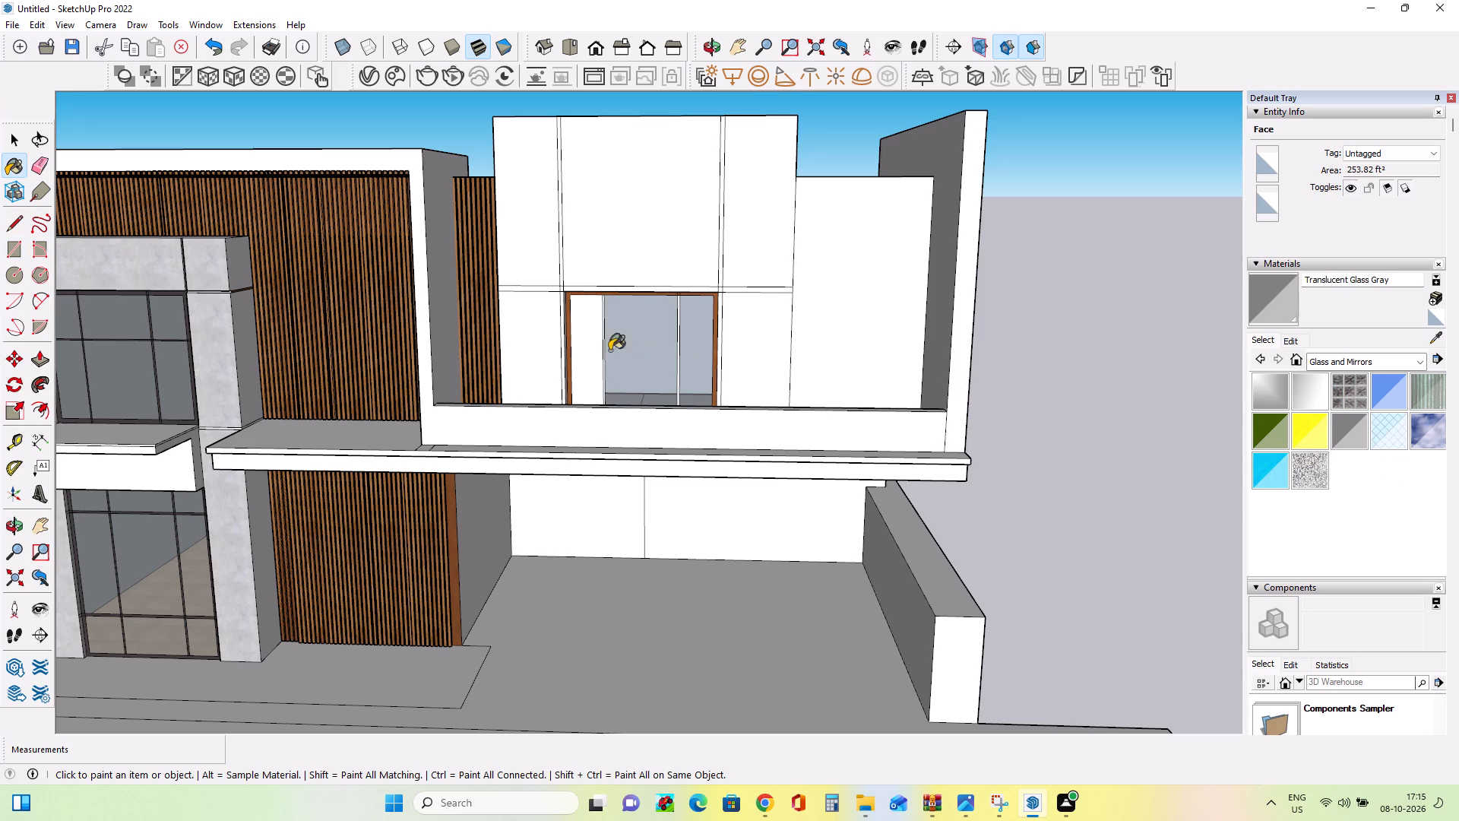
pyautogui.click(587, 349)
# Paint the two narrow vertical strips between the window panes with Asphalt New from the Asphalt and Concrete materials.
pyautogui.moveTo(720, 402); pyautogui.dragTo(738, 434, button='middle')
pyautogui.middleClick(744, 445)
pyautogui.scroll(-8, 744, 450)
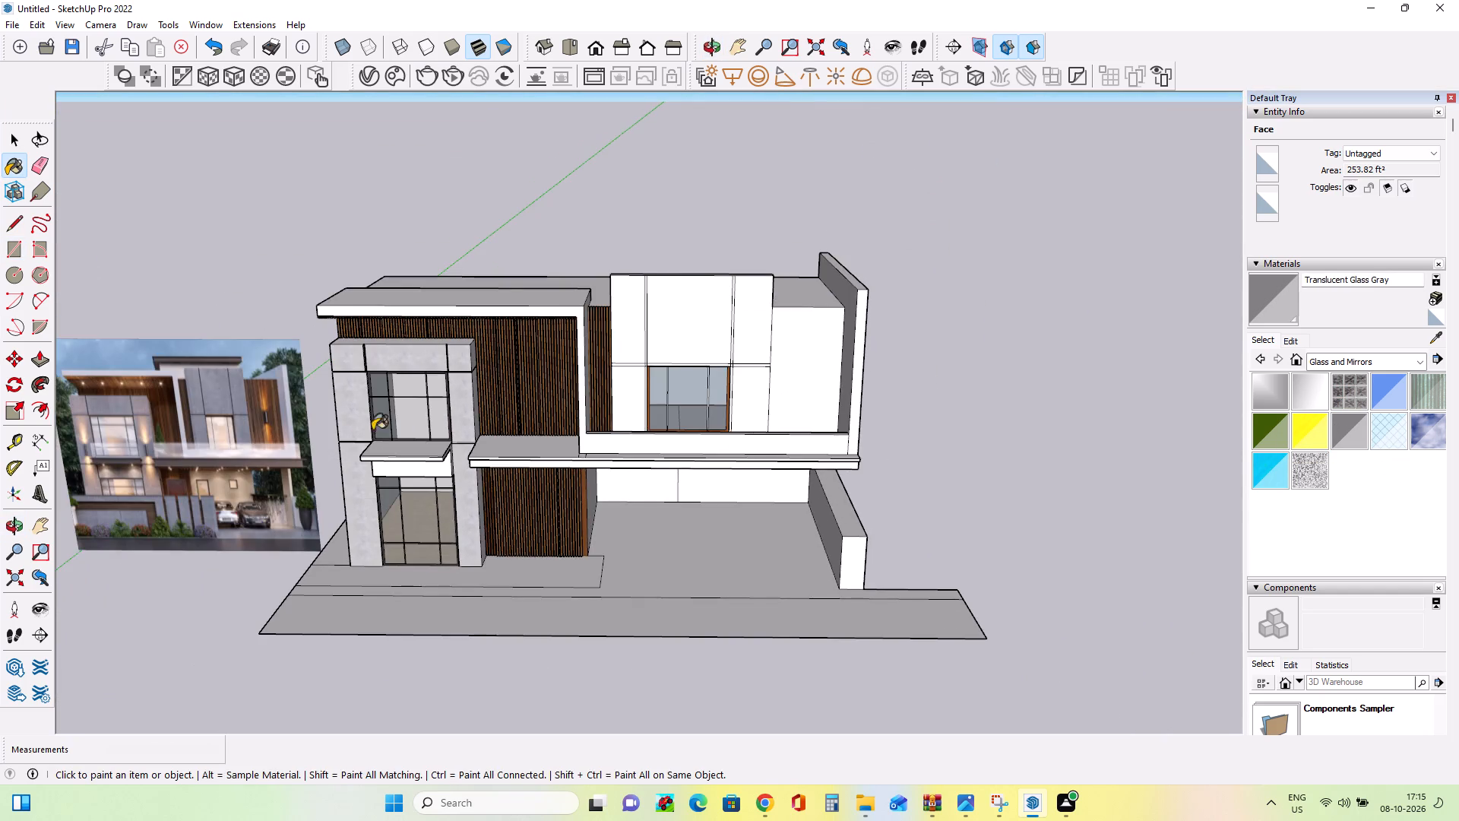
pyautogui.scroll(5, 214, 471)
pyautogui.scroll(17, 271, 441)
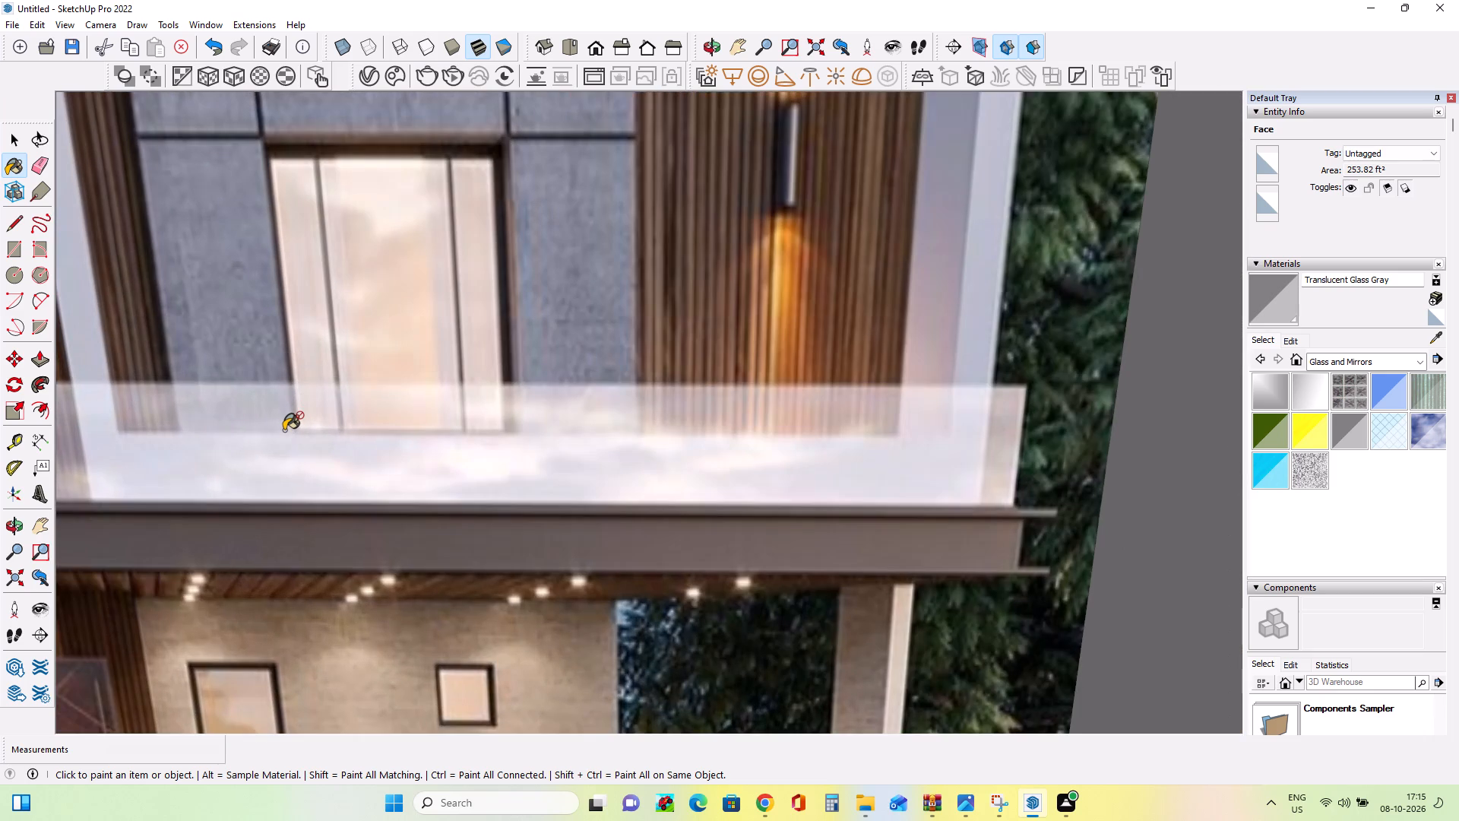
pyautogui.scroll(-20, 286, 430)
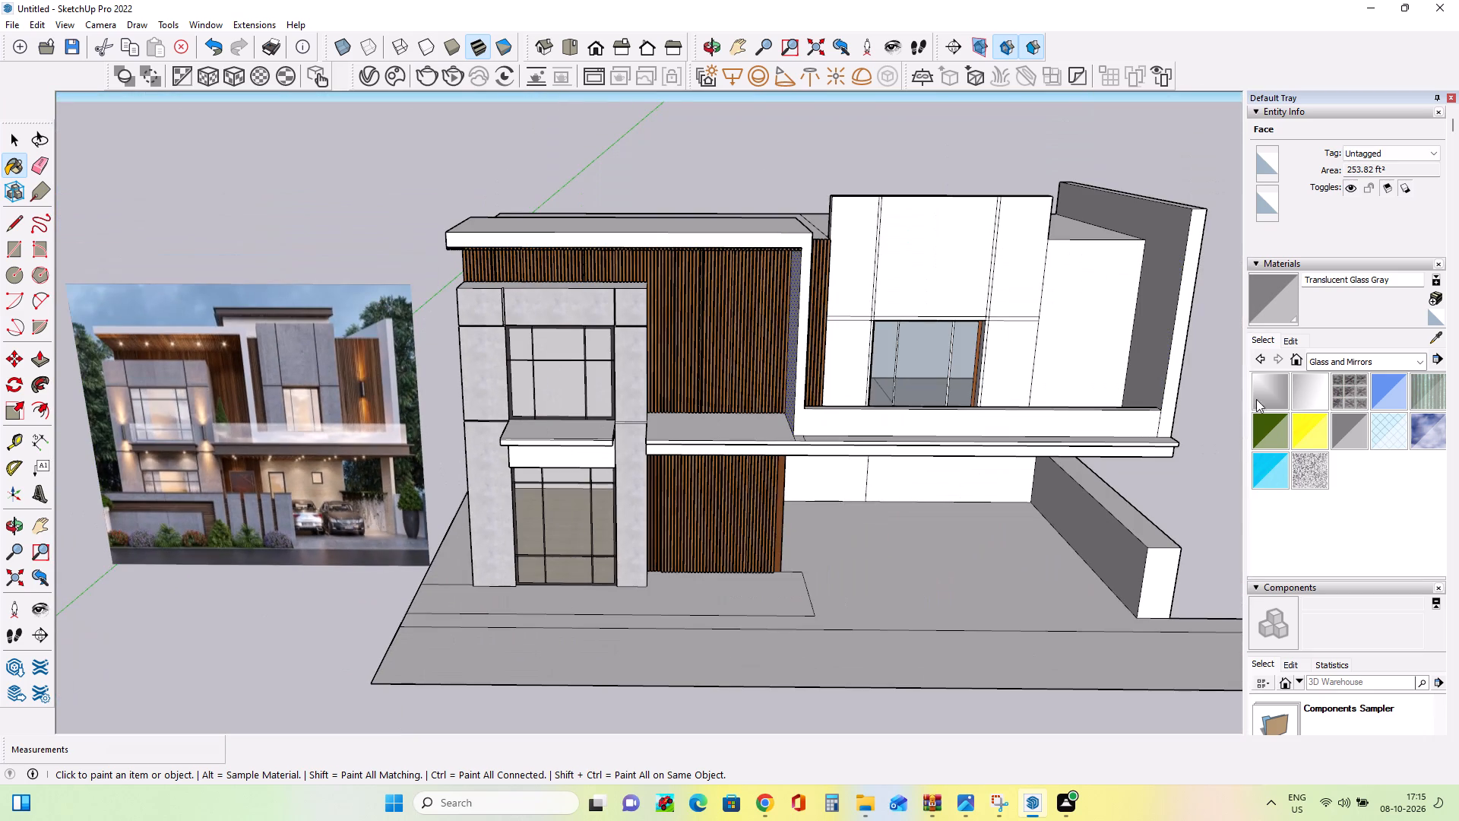
pyautogui.click(1345, 364)
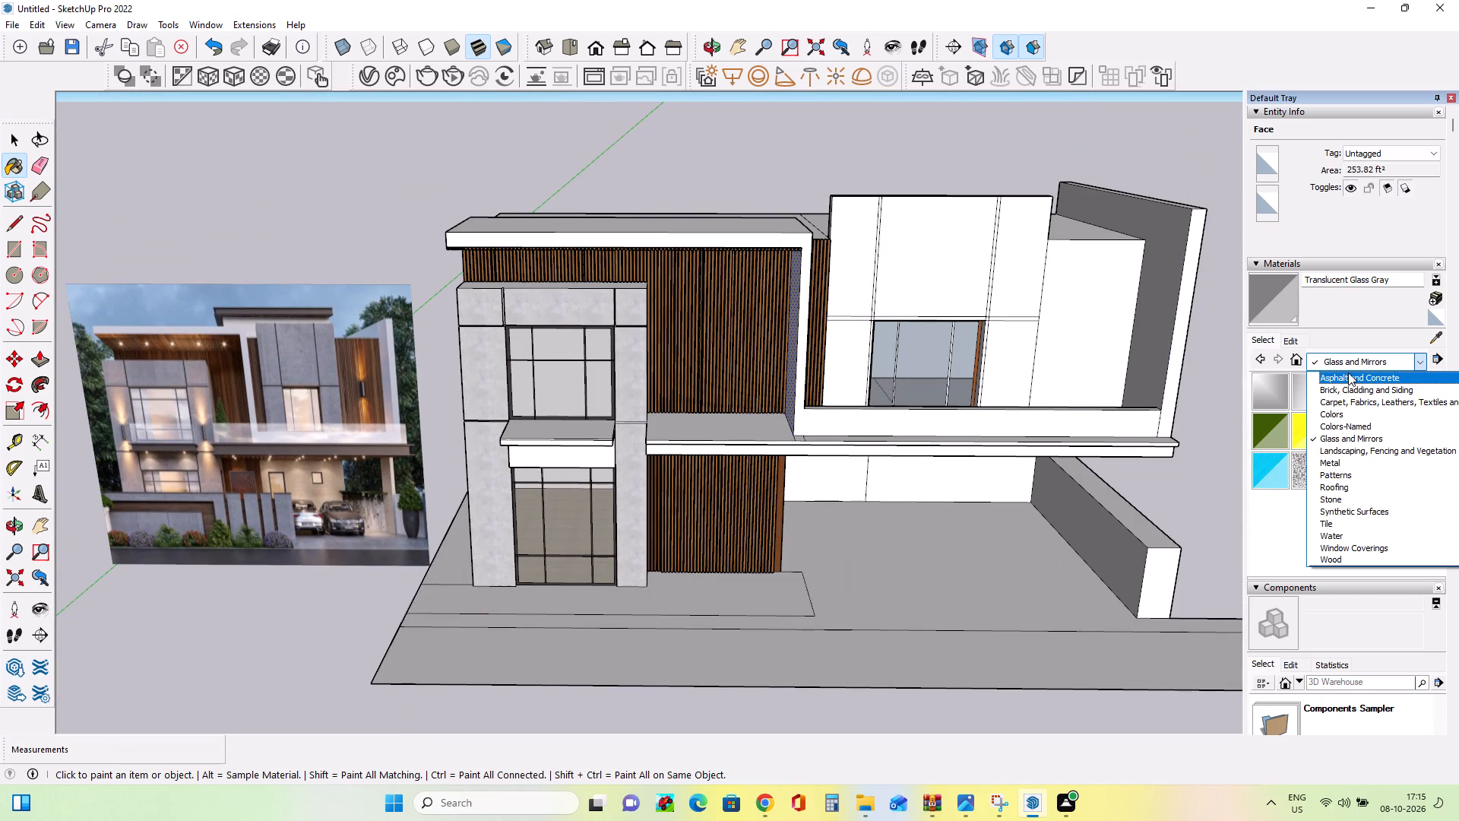
pyautogui.click(1348, 372)
pyautogui.click(1261, 388)
pyautogui.scroll(2, 926, 367)
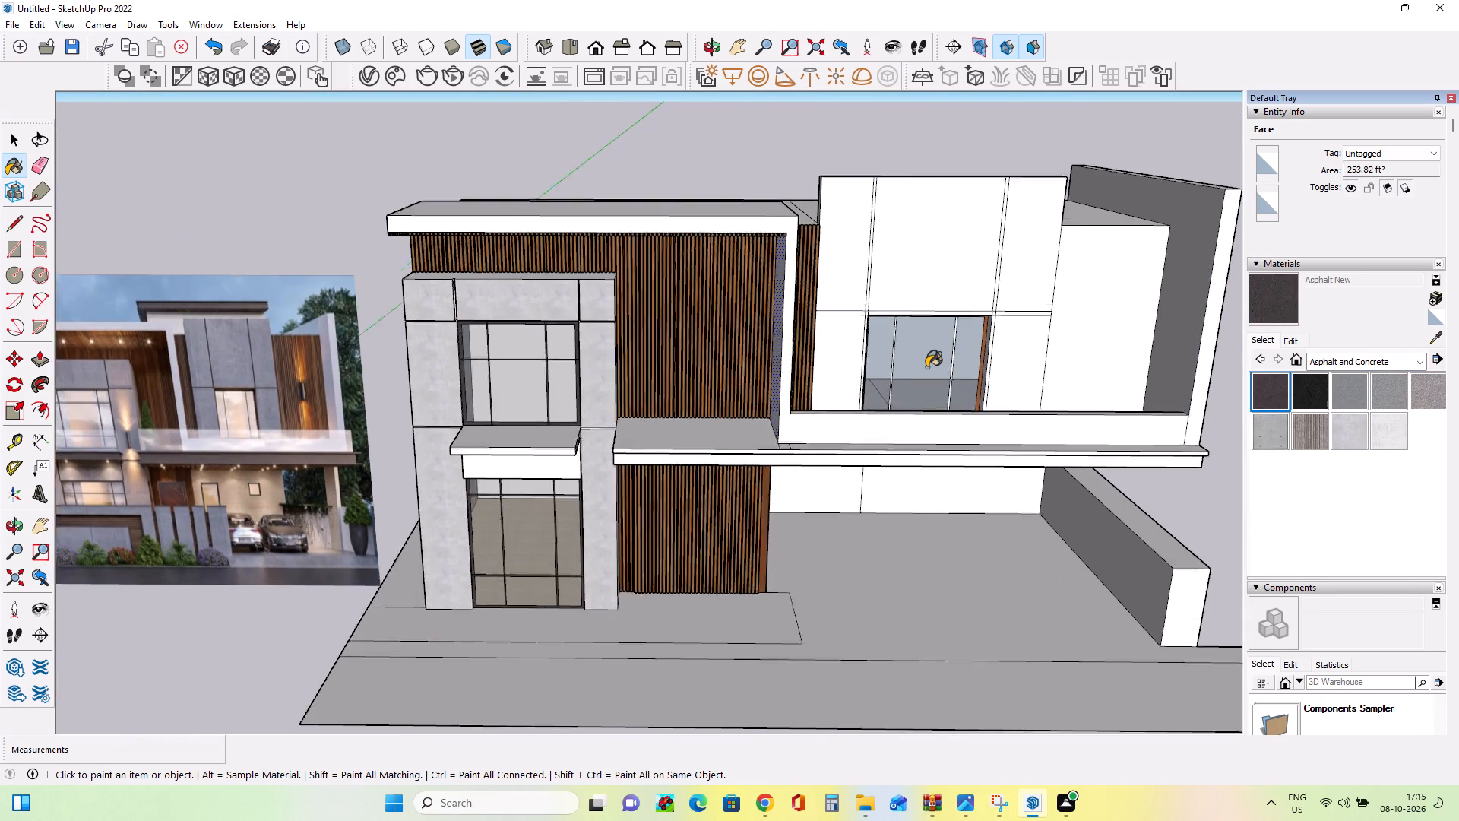
pyautogui.scroll(11, 926, 367)
pyautogui.click(1012, 396)
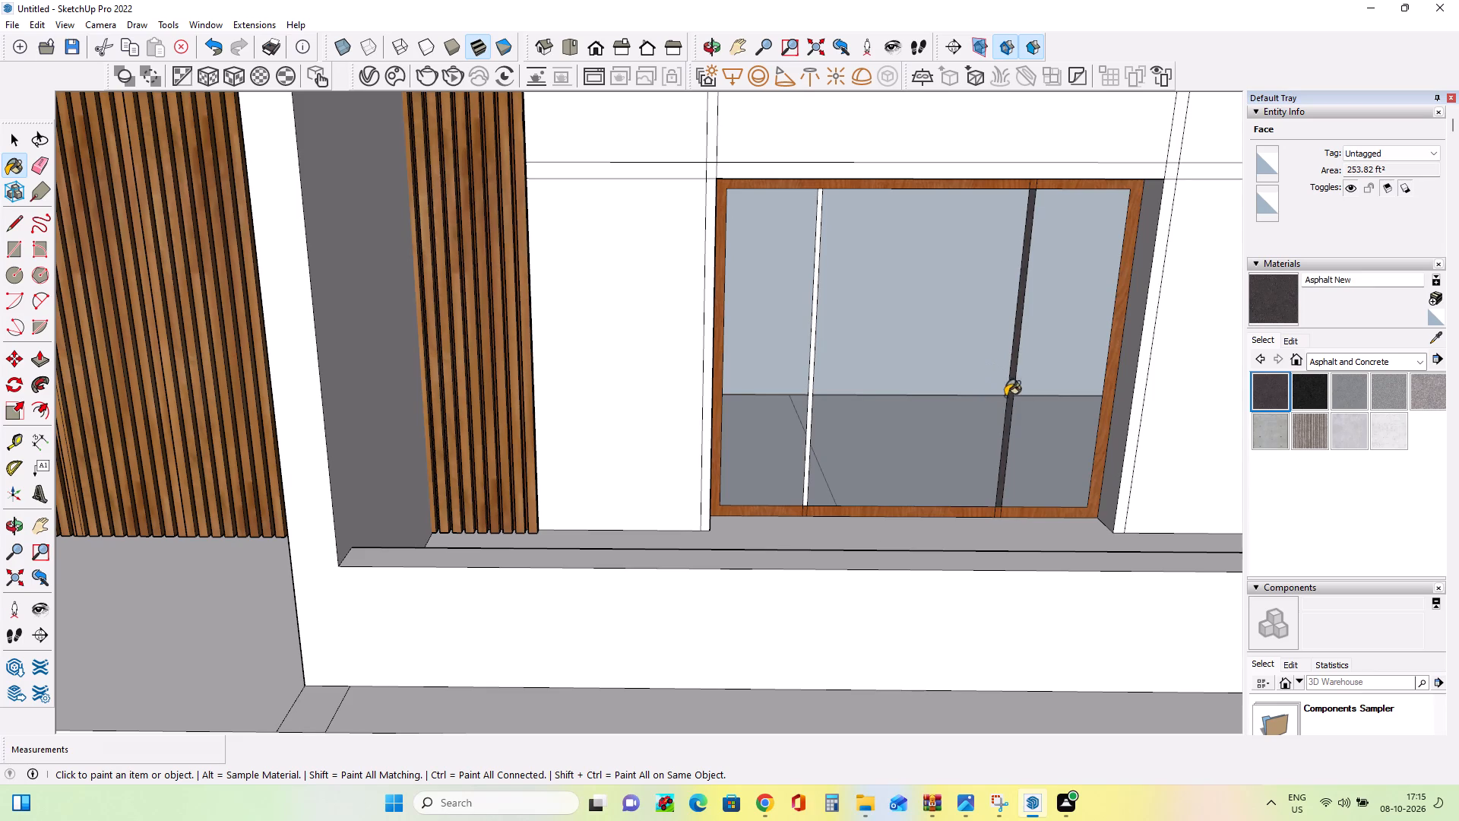
pyautogui.click(808, 414)
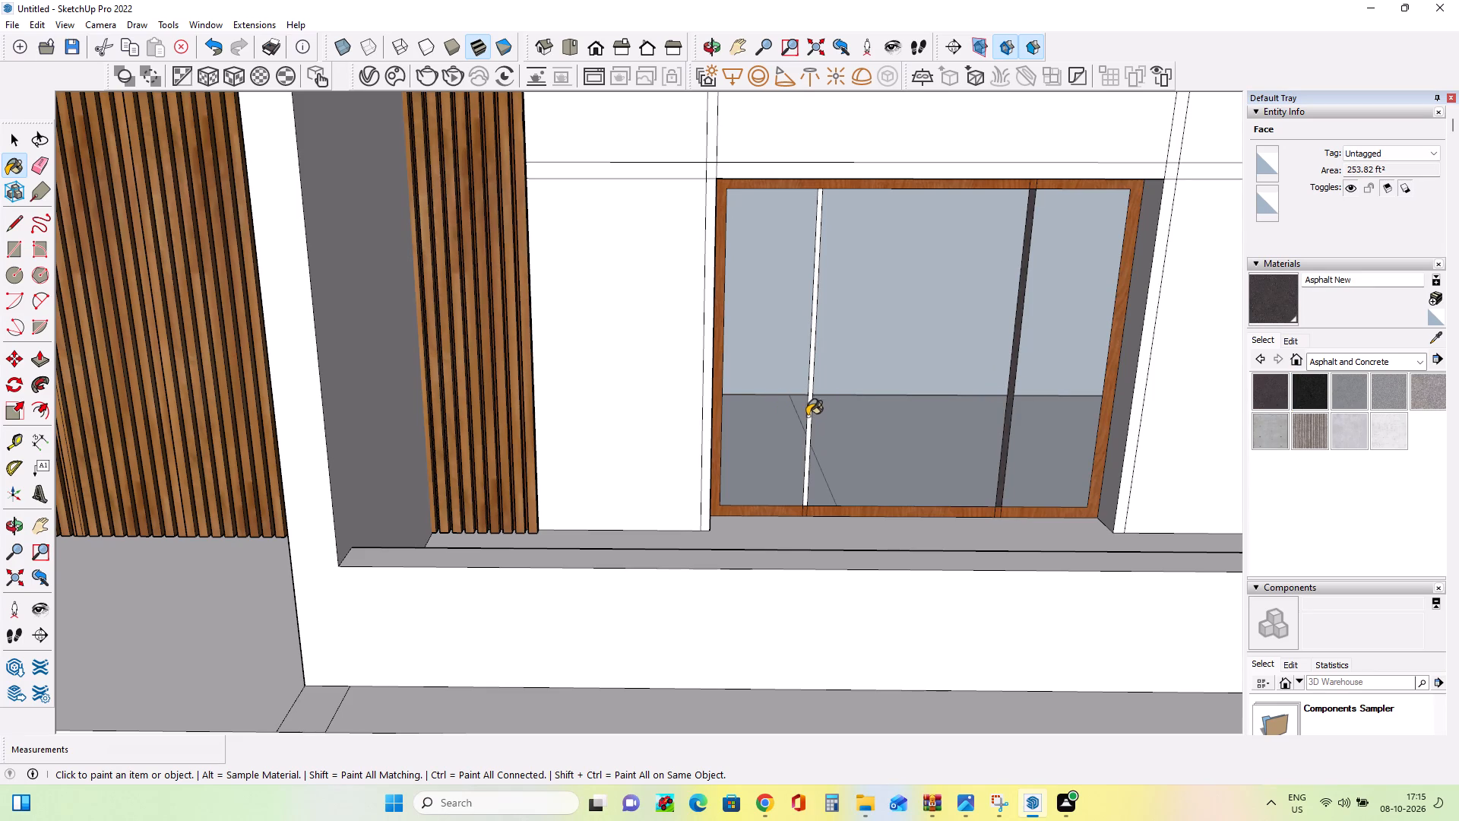
pyautogui.click(808, 415)
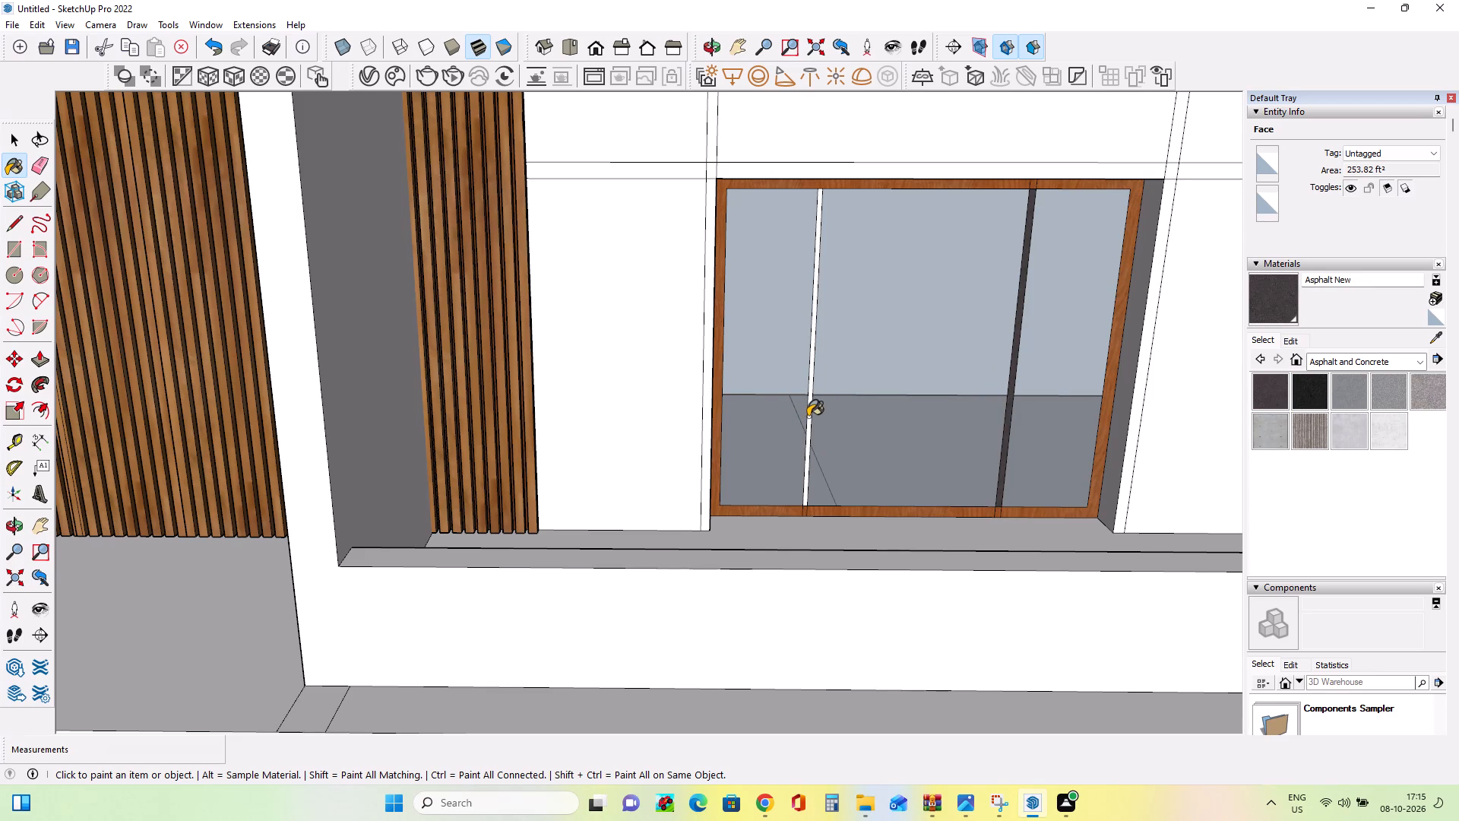
pyautogui.scroll(10, 808, 417)
pyautogui.click(808, 417)
pyautogui.scroll(-5, 809, 416)
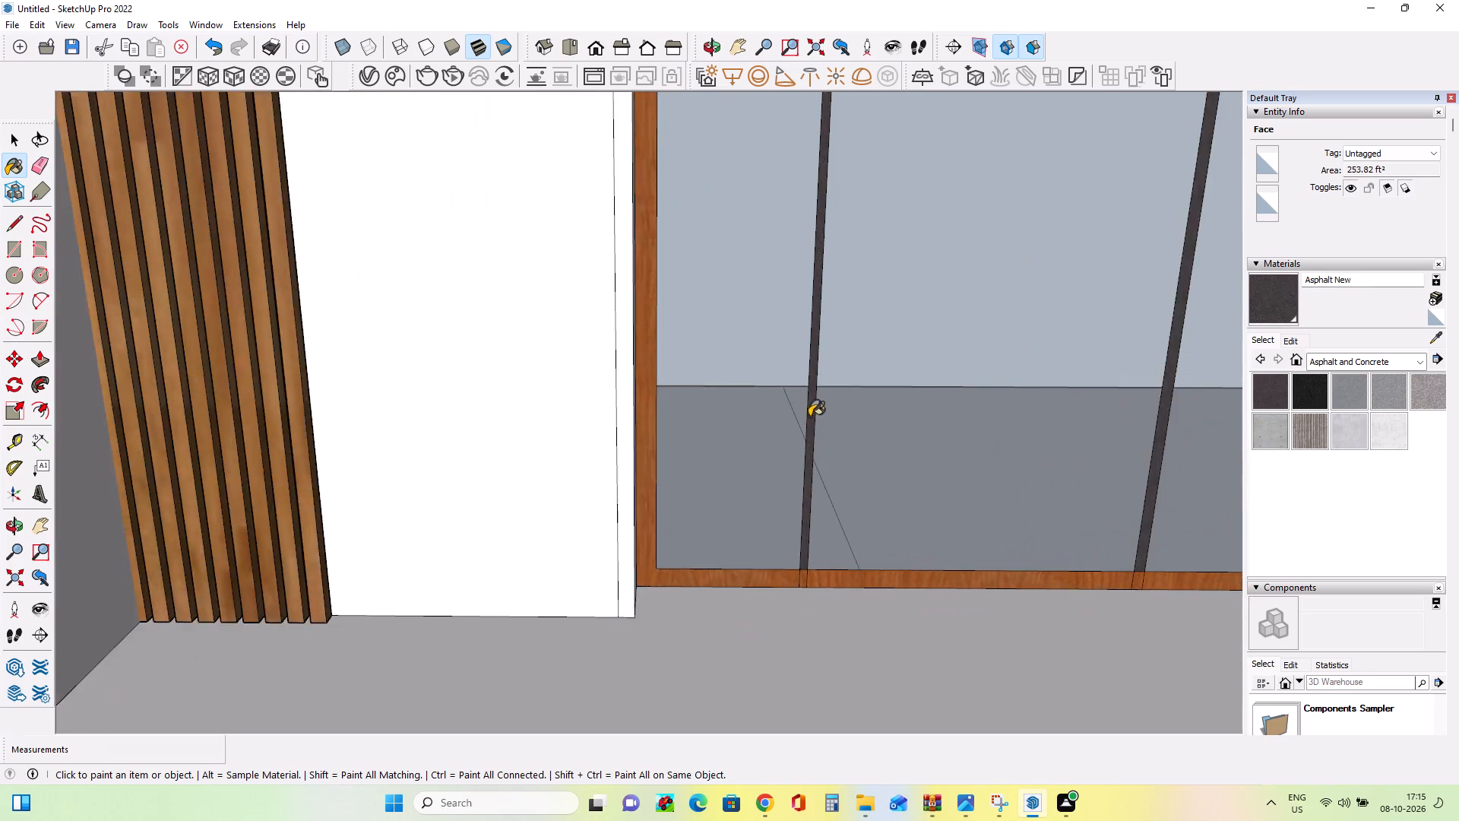
# Push/Pull the three wall panels above the central window outward to one matching depth, leaving the narrow joint strips recessed.
pyautogui.scroll(-20, 809, 417)
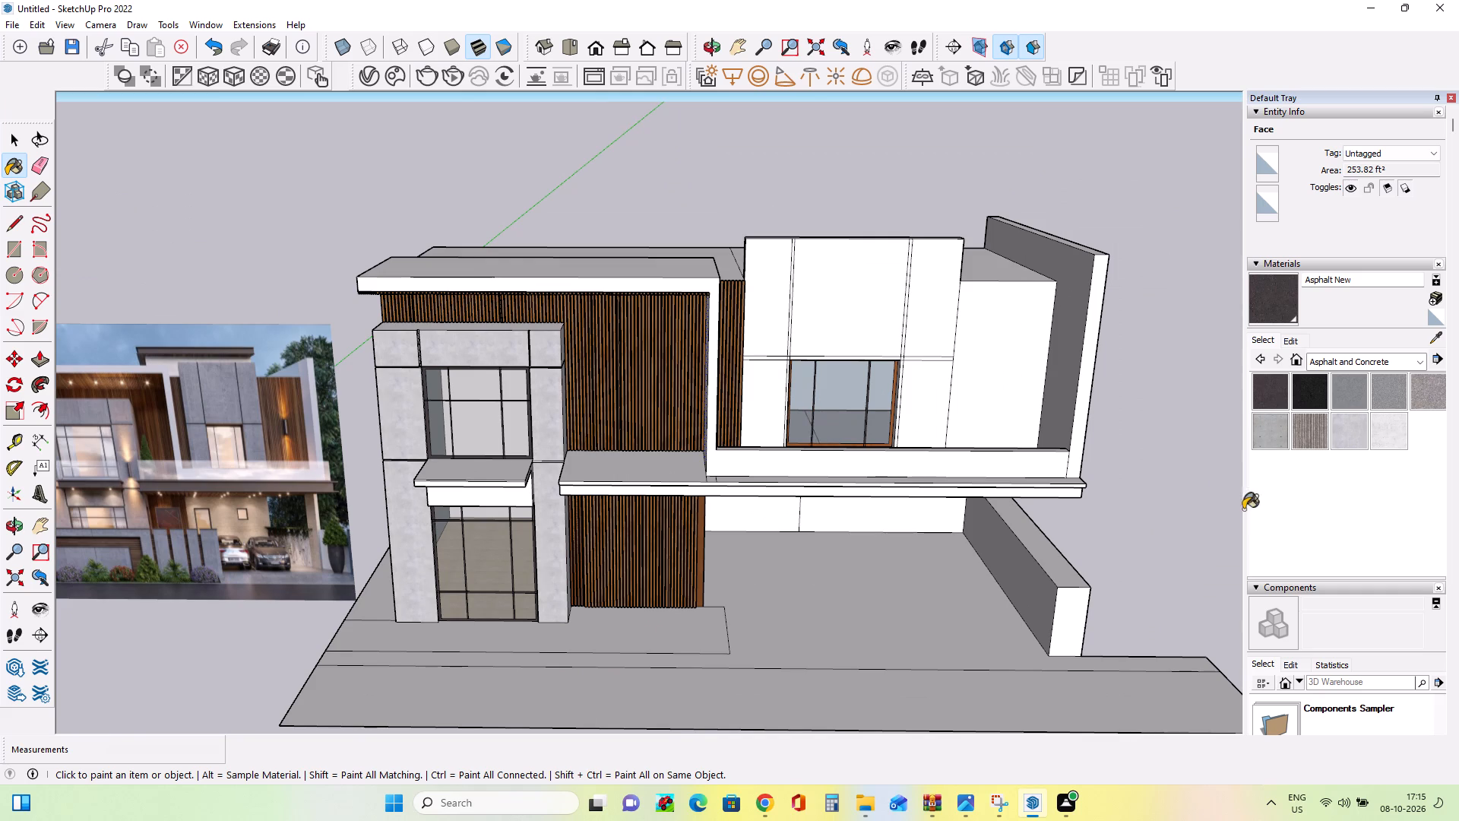
pyautogui.click(1338, 435)
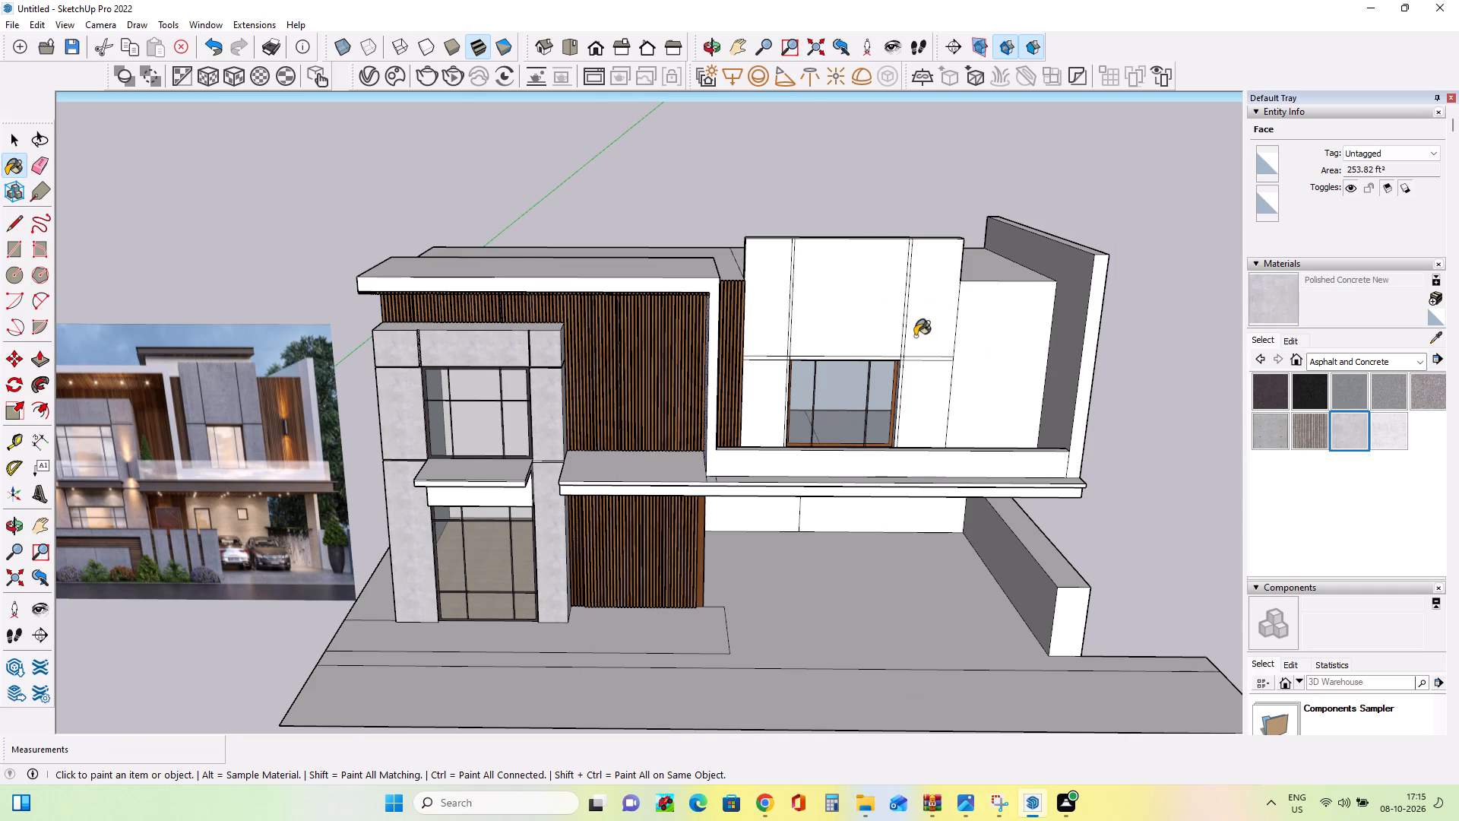
pyautogui.scroll(3, 821, 313)
pyautogui.moveTo(831, 319); pyautogui.dragTo(890, 365, button='middle')
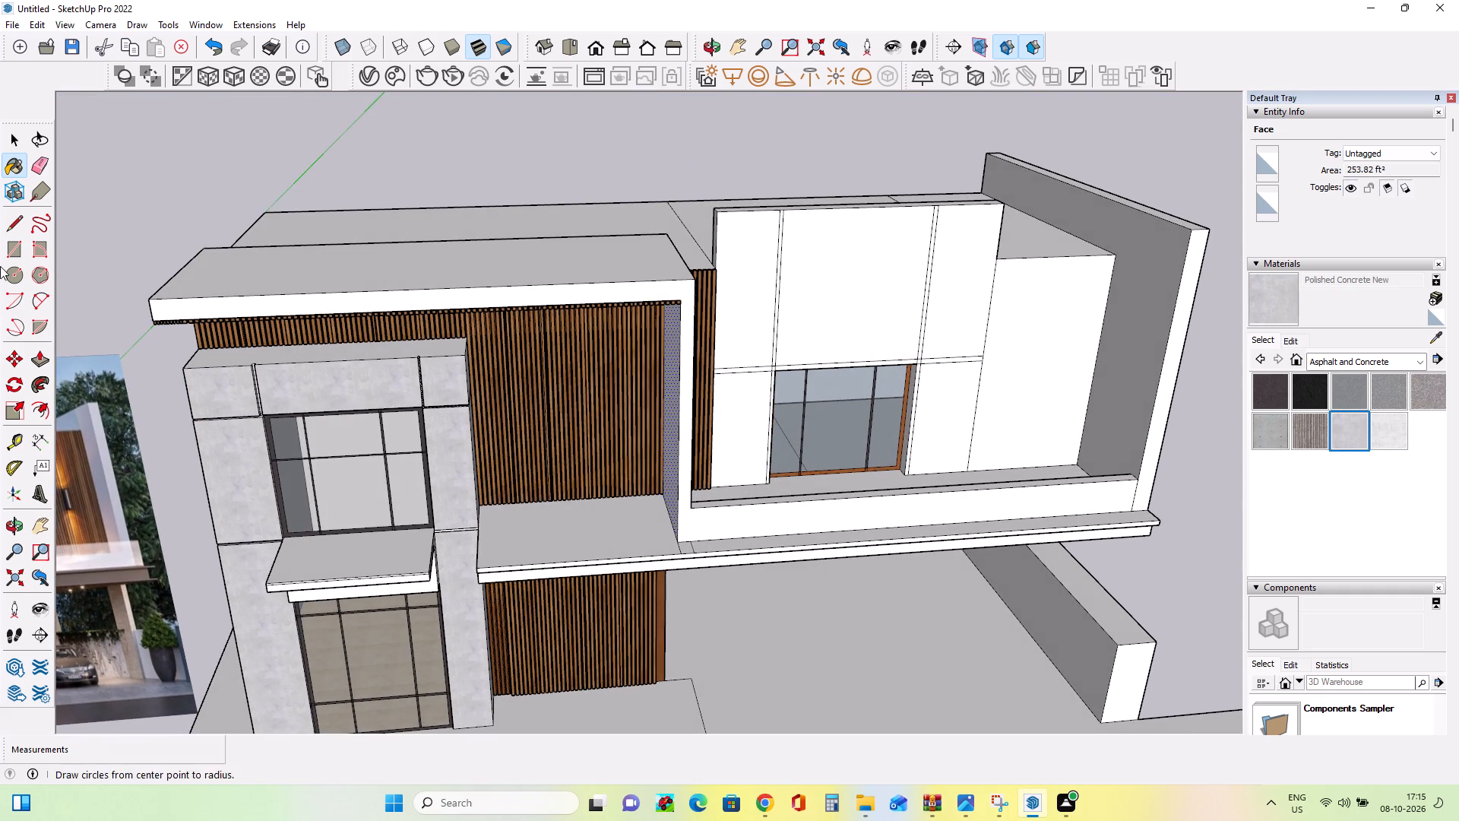
pyautogui.click(43, 363)
pyautogui.scroll(4, 741, 334)
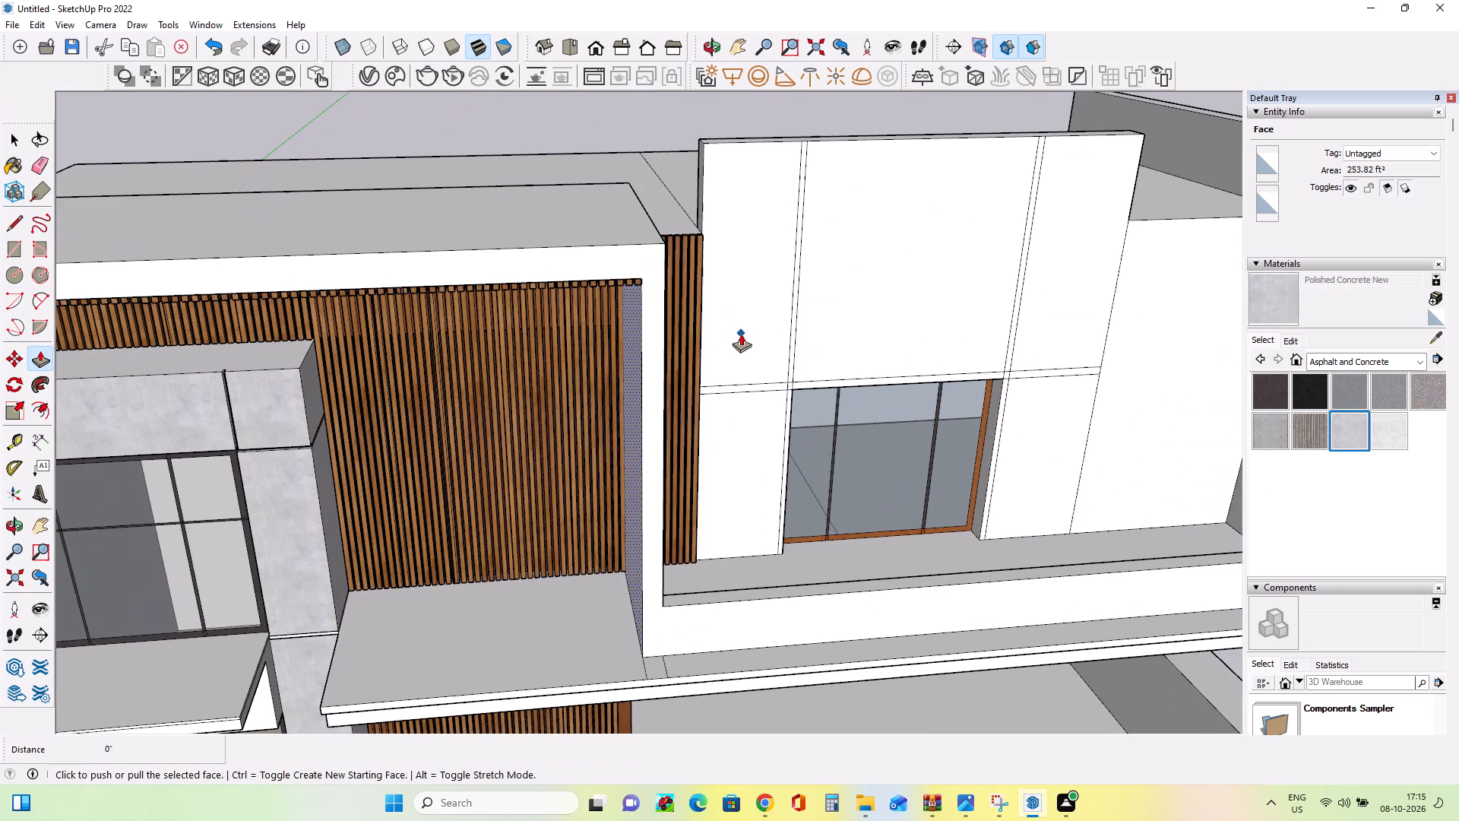
pyautogui.click(740, 334)
pyautogui.press('Escape')
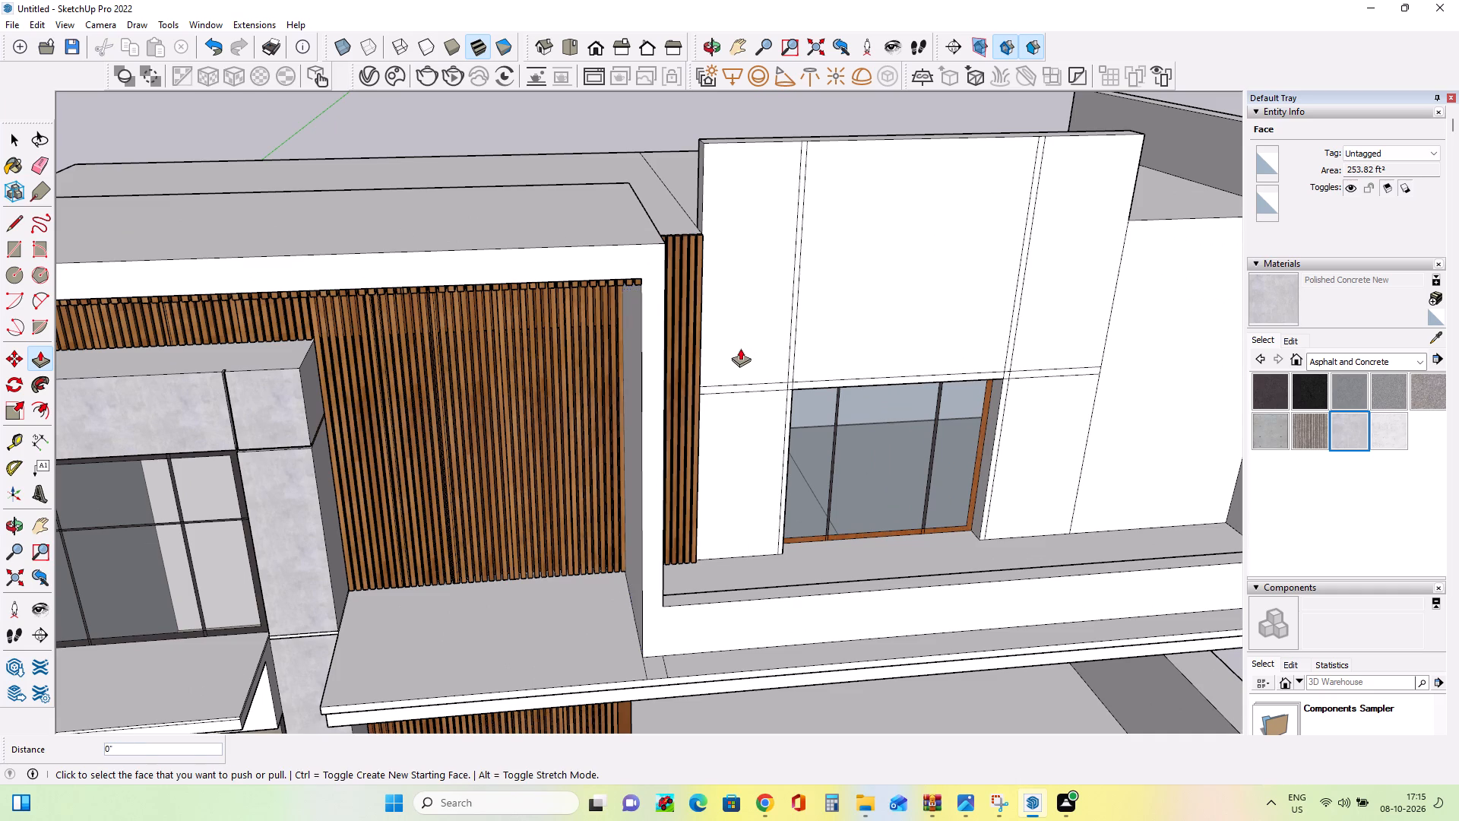
pyautogui.click(748, 314)
pyautogui.click(748, 318)
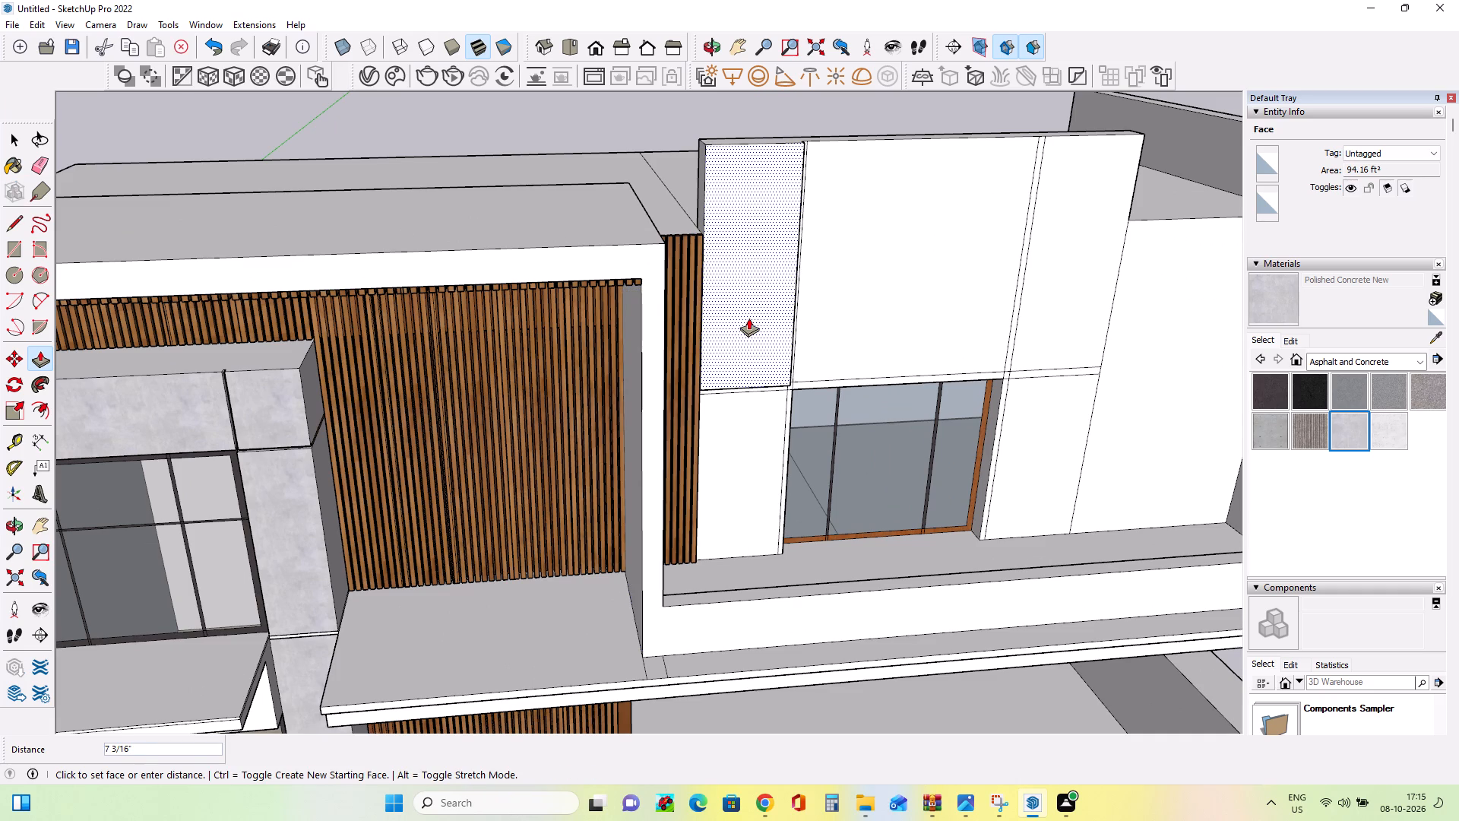
pyautogui.moveTo(831, 329); pyautogui.dragTo(558, 334, button='middle')
pyautogui.click(771, 303)
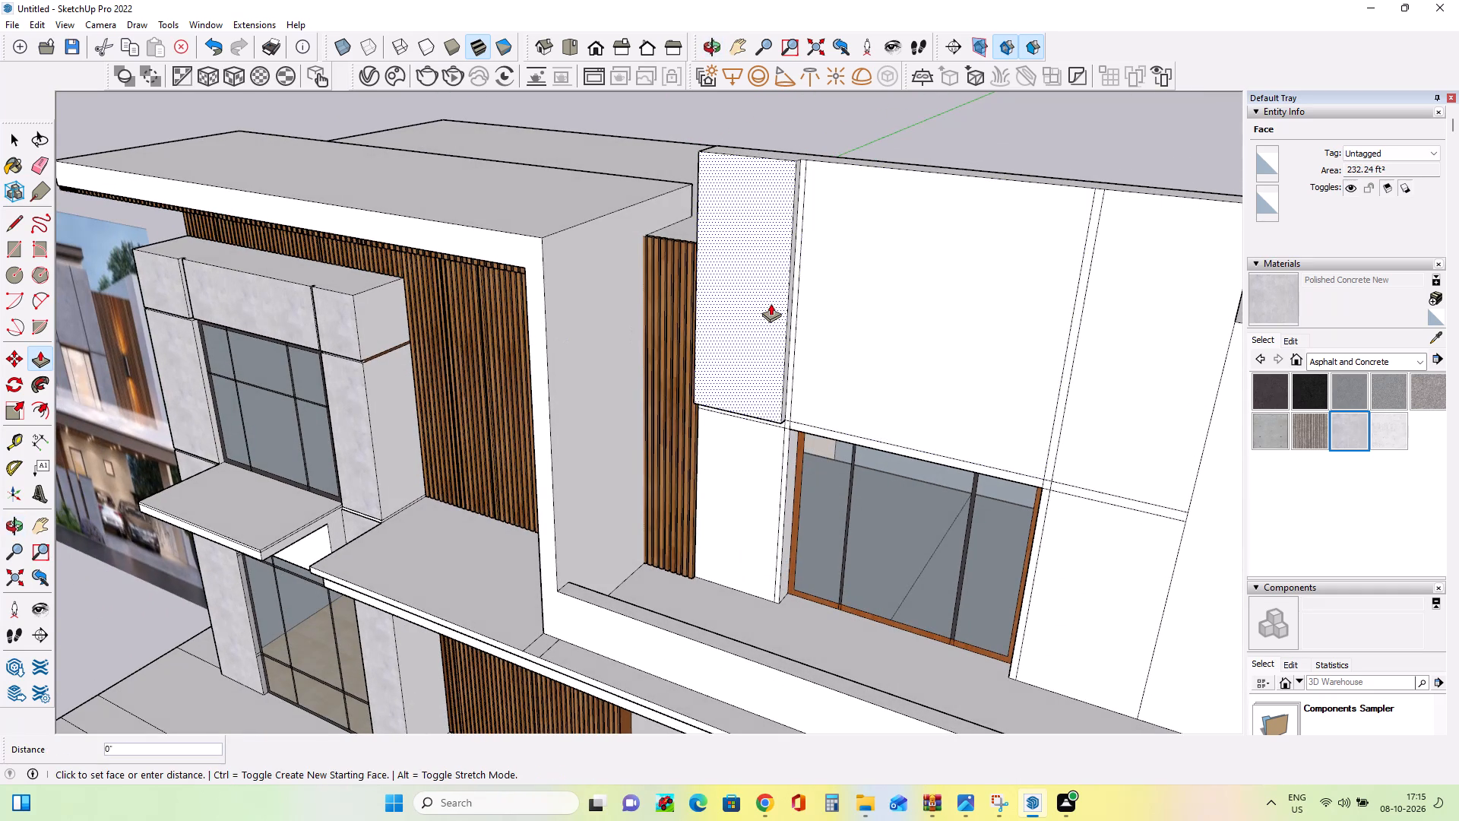
pyautogui.click(773, 302)
pyautogui.click(859, 312)
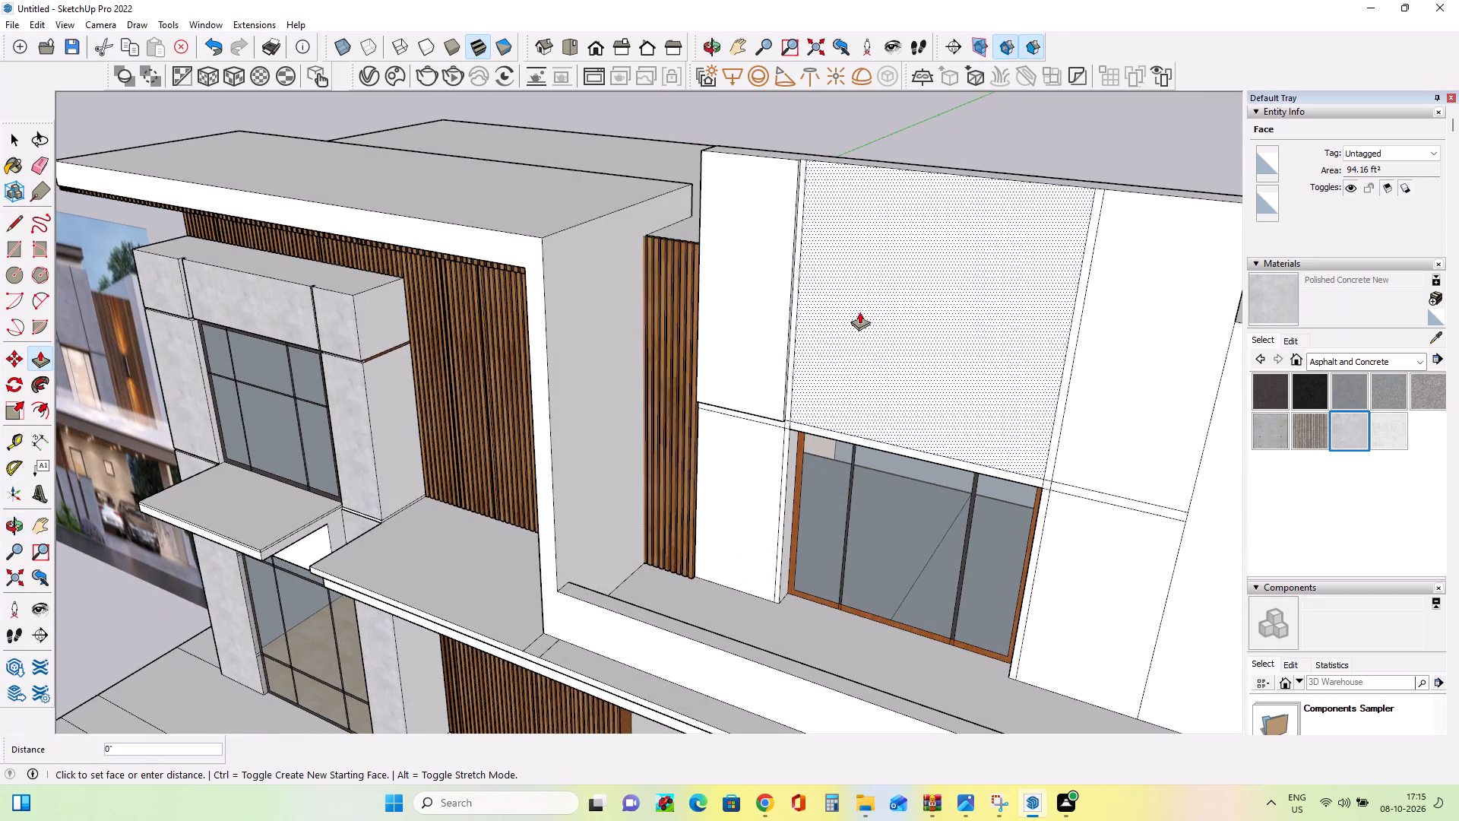
pyautogui.click(745, 172)
pyautogui.click(1123, 330)
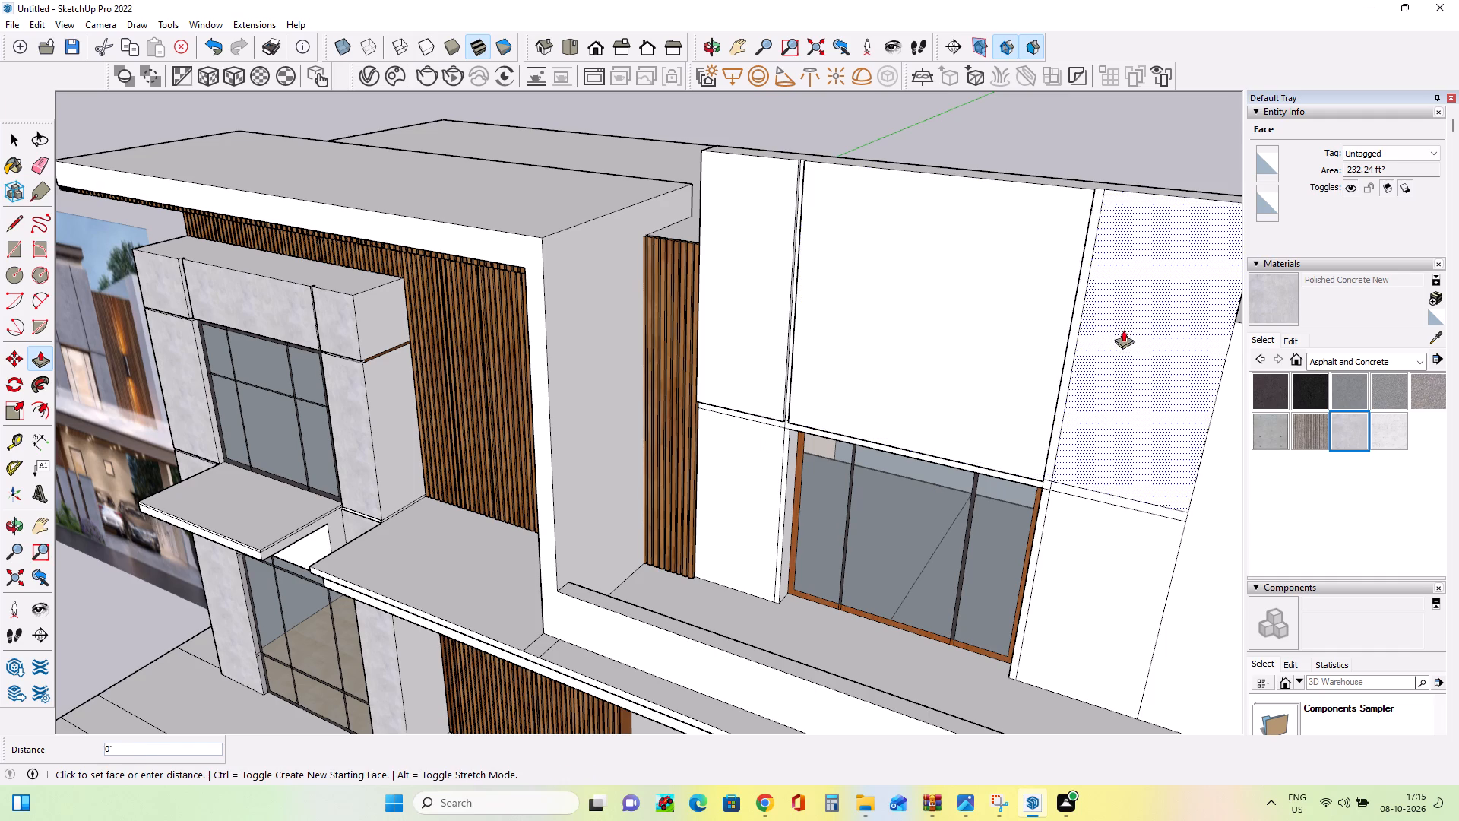
pyautogui.click(1047, 272)
# Push/Pull the two lower wall panels flanking the central window outward to match the depth of the upper panels.
pyautogui.moveTo(958, 366); pyautogui.dragTo(1103, 354, button='middle')
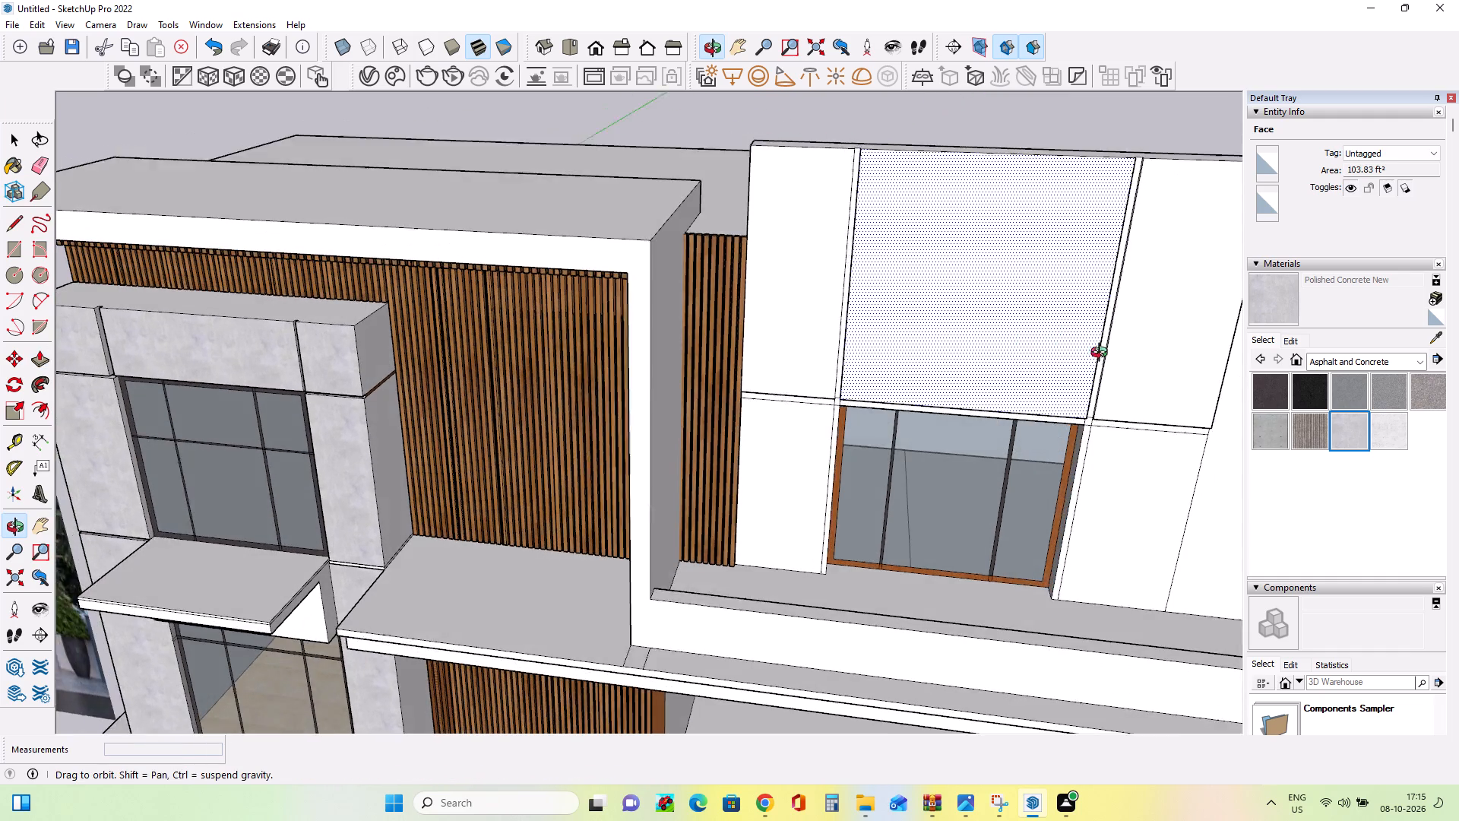
pyautogui.moveTo(1103, 354); pyautogui.dragTo(1103, 350, button='middle')
pyautogui.click(1110, 439)
pyautogui.click(1124, 385)
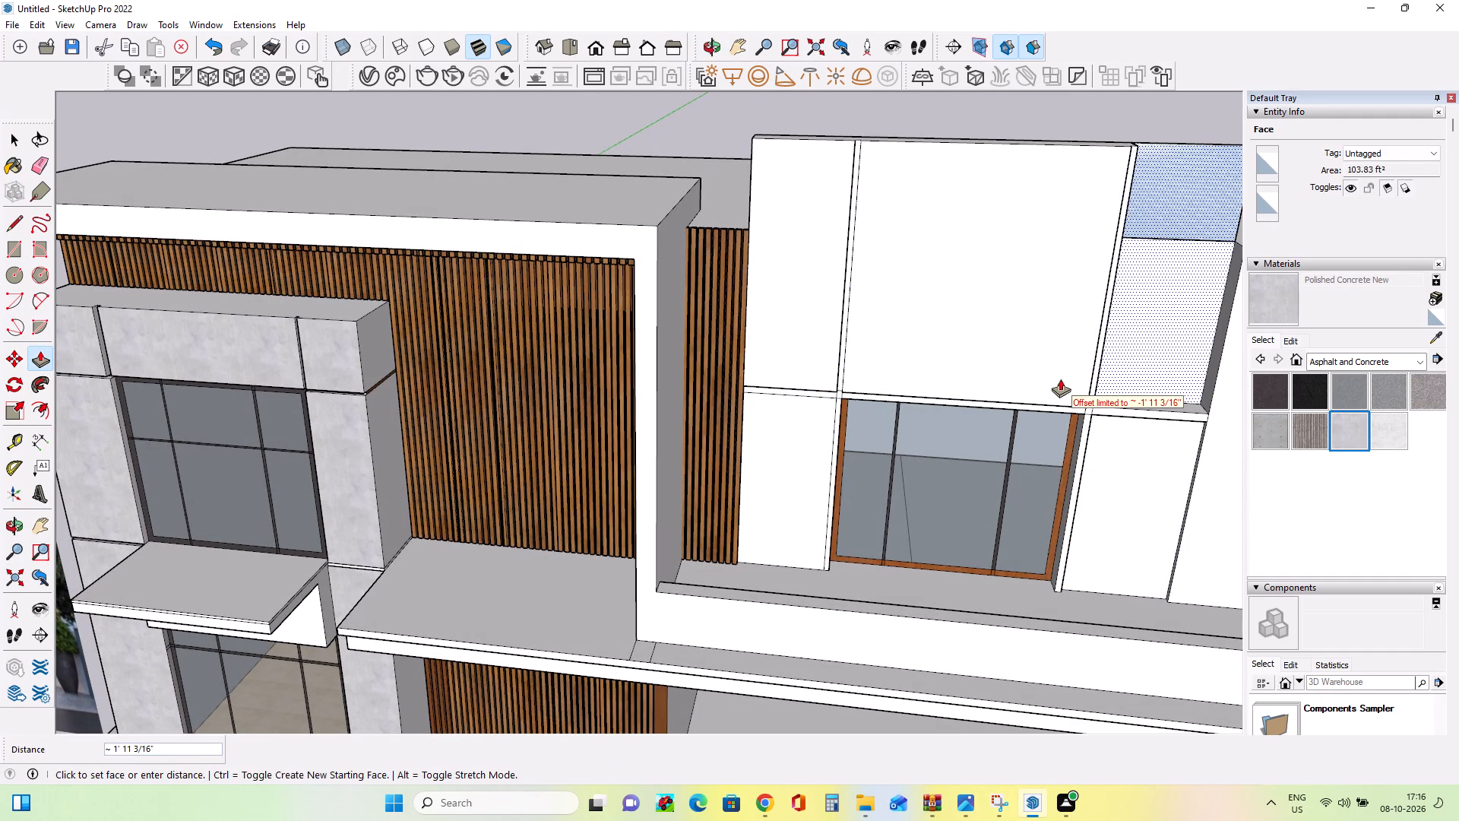
pyautogui.press('Escape')
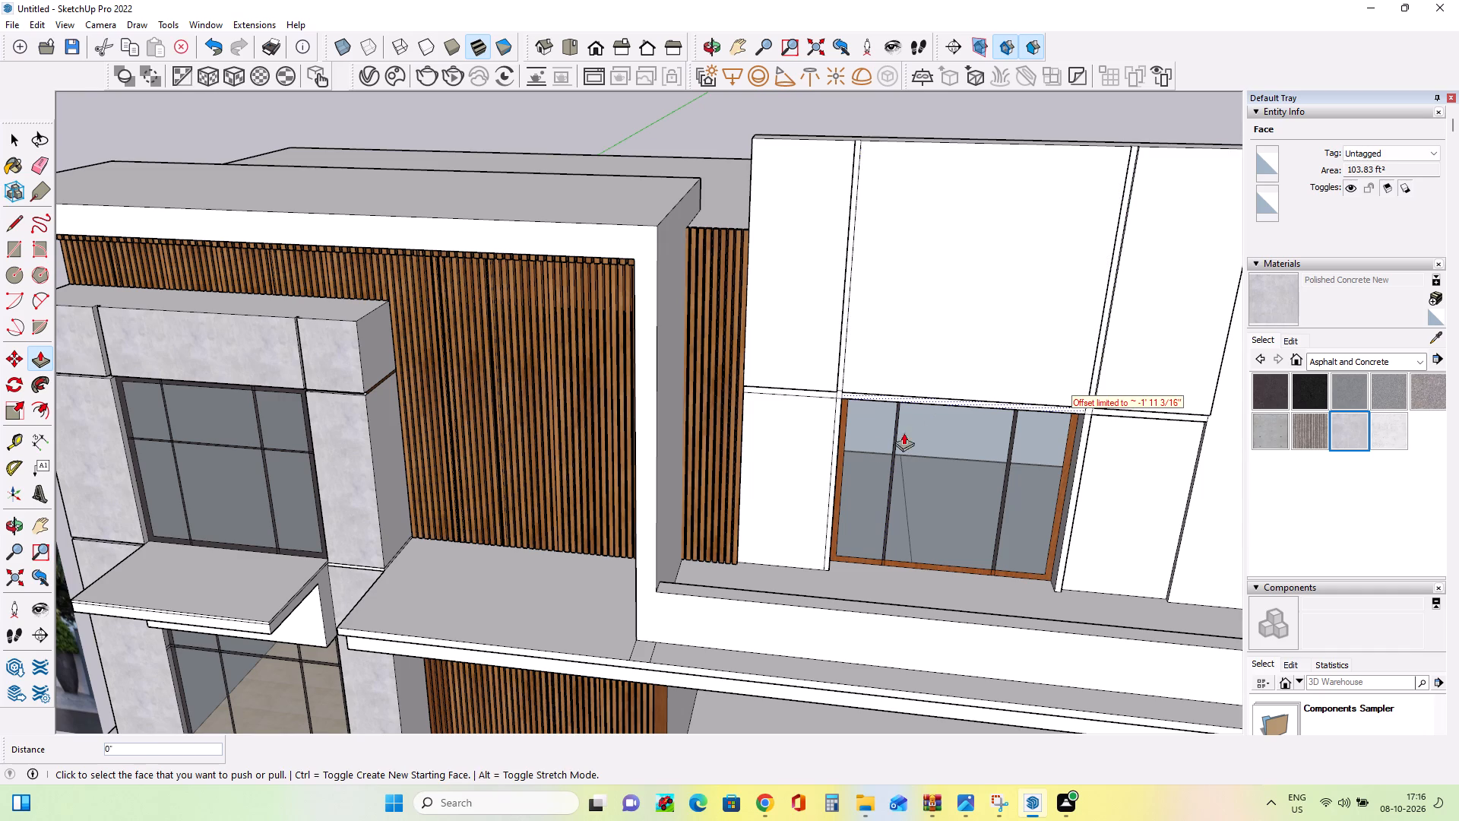
pyautogui.click(794, 432)
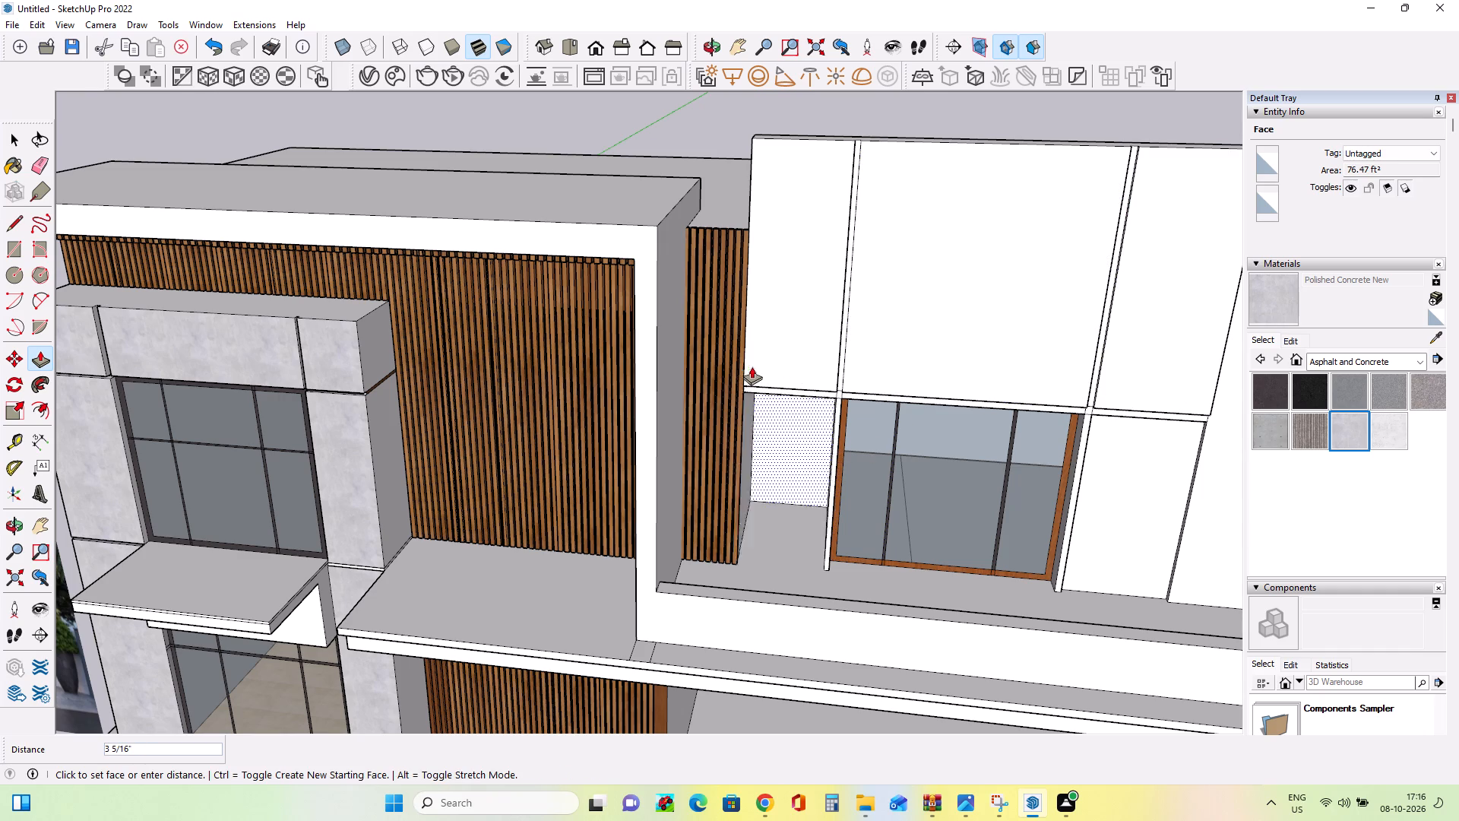
pyautogui.click(752, 366)
pyautogui.moveTo(1099, 471); pyautogui.dragTo(1126, 511, button='middle')
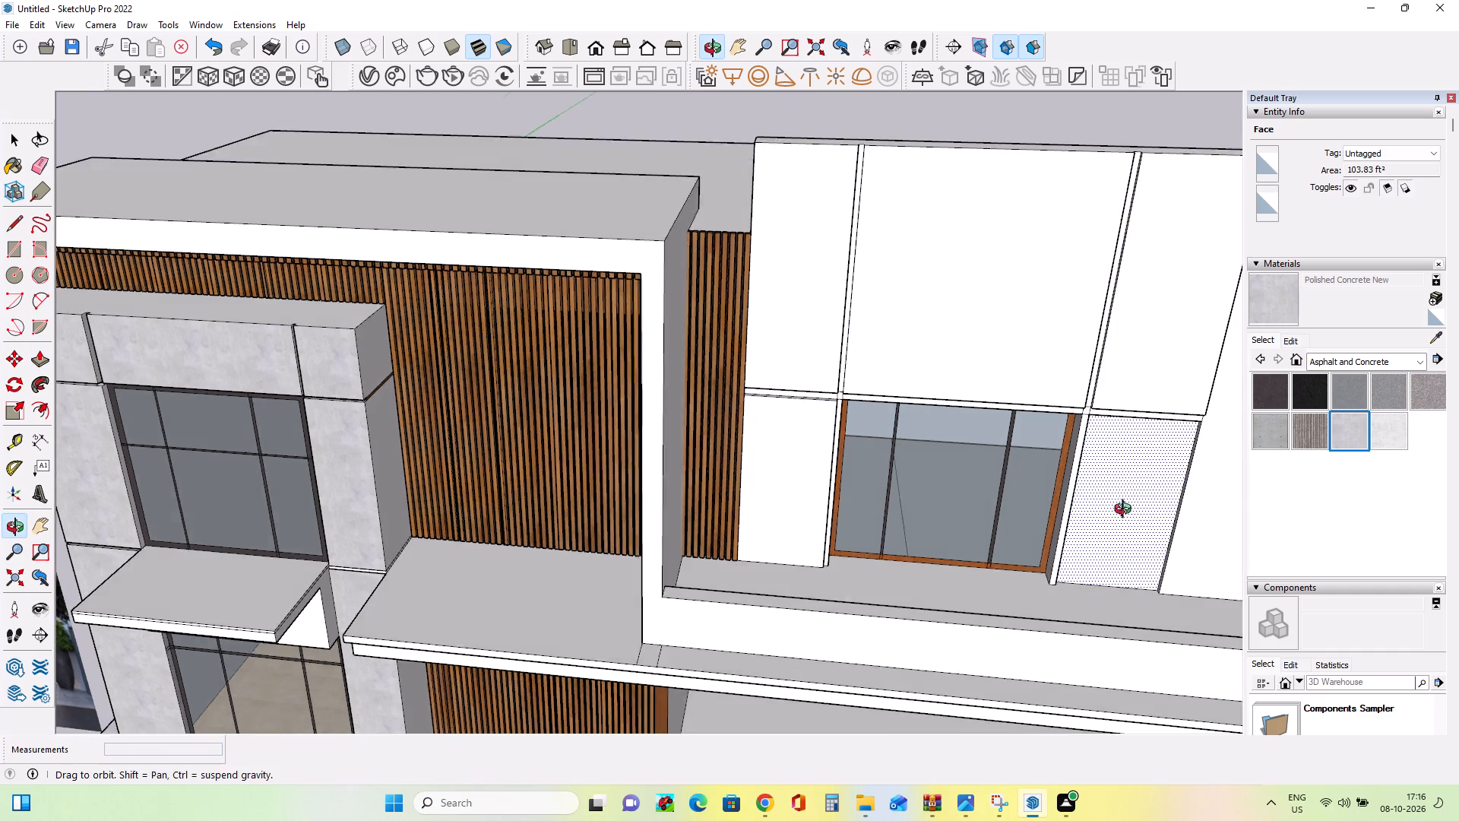
pyautogui.moveTo(1126, 511); pyautogui.dragTo(1184, 503, button='middle')
pyautogui.click(1113, 455)
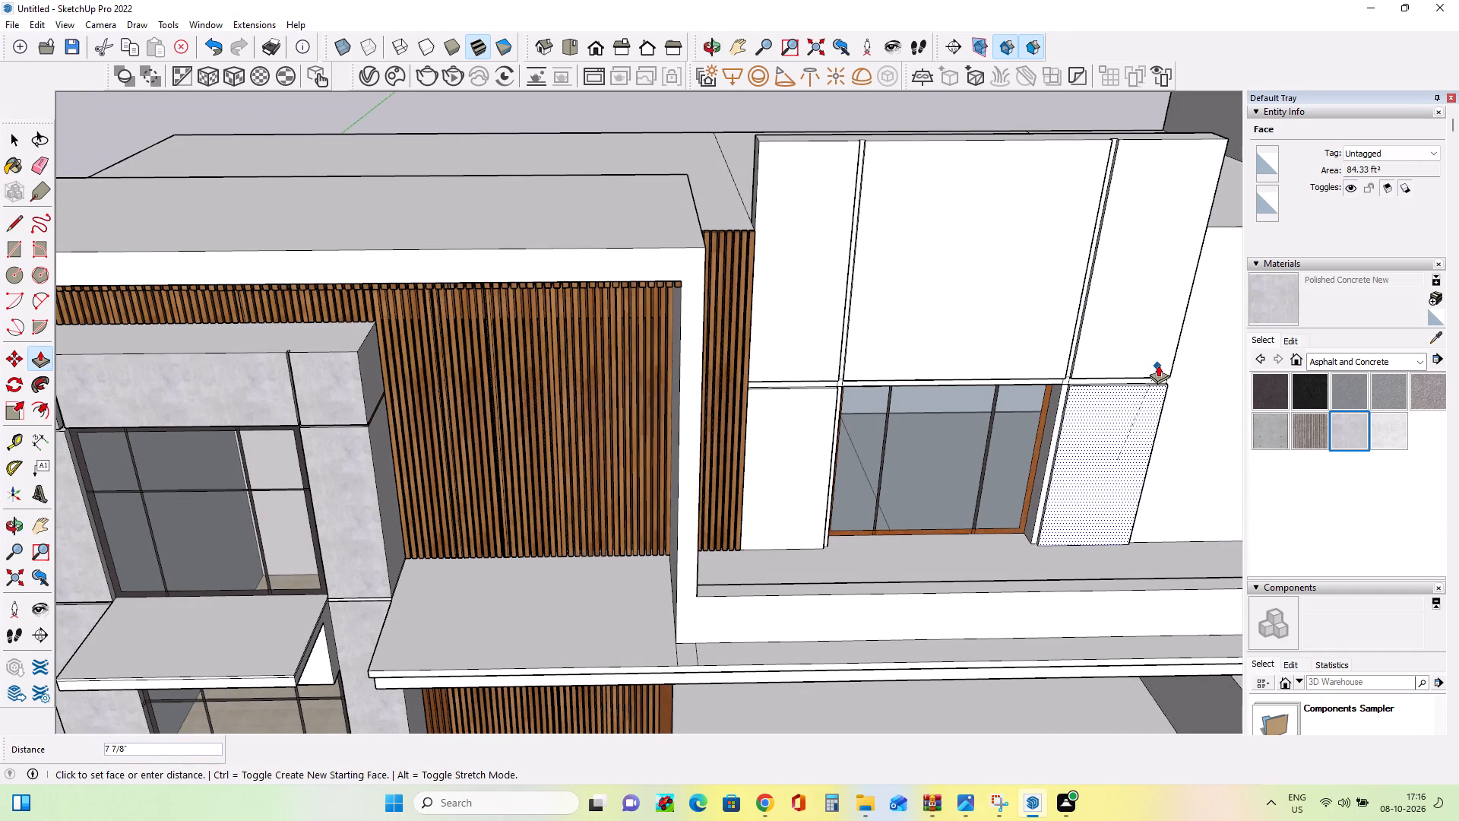
pyautogui.click(1158, 365)
# Paint the five raised wall panels above and beside the central window with Polished Concrete New.
pyautogui.scroll(-7, 858, 413)
pyautogui.moveTo(973, 476); pyautogui.dragTo(904, 421, button='middle')
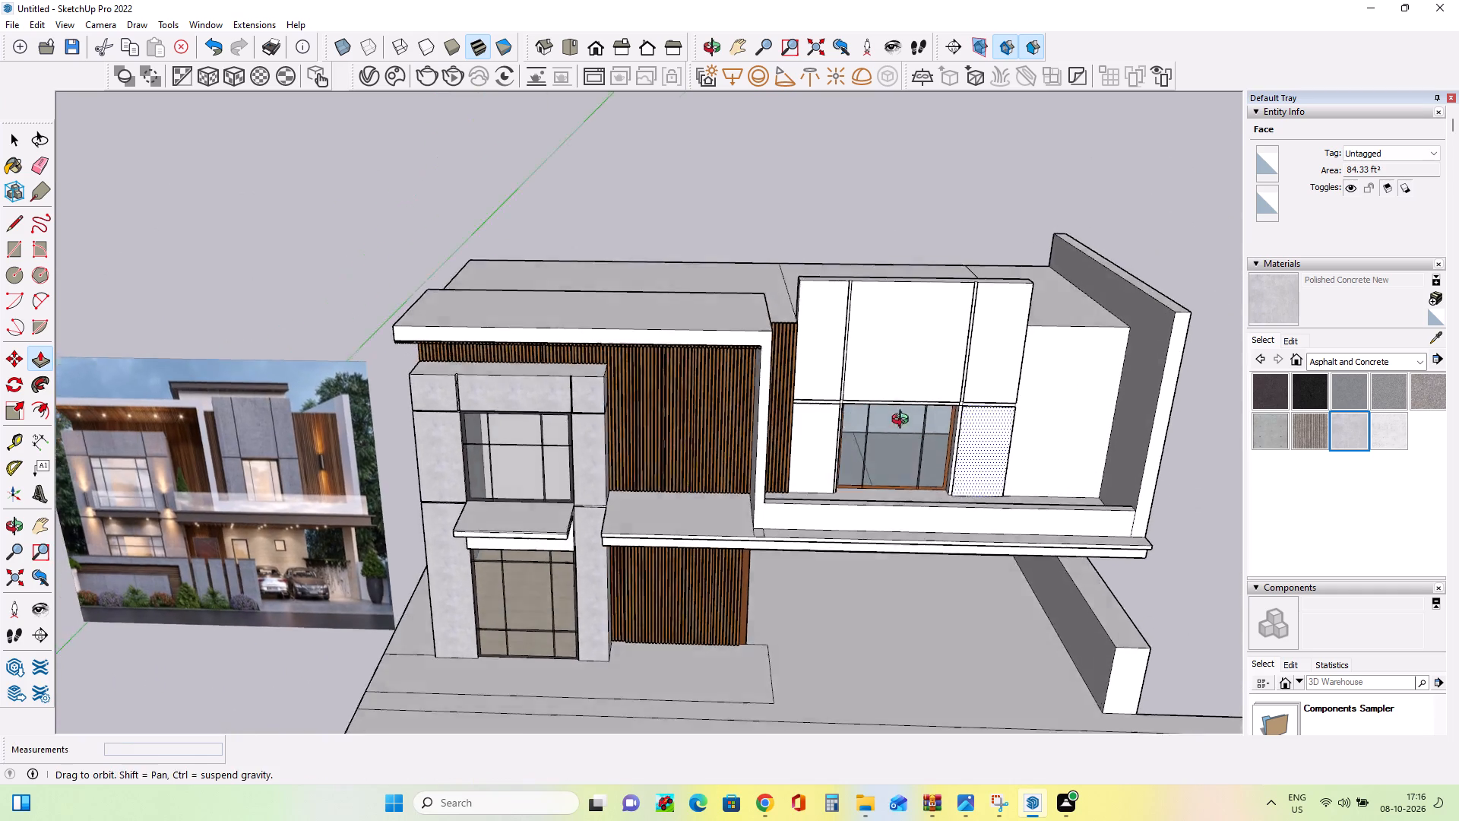
pyautogui.moveTo(904, 421); pyautogui.dragTo(851, 401, button='middle')
pyautogui.click(1357, 427)
pyautogui.click(991, 377)
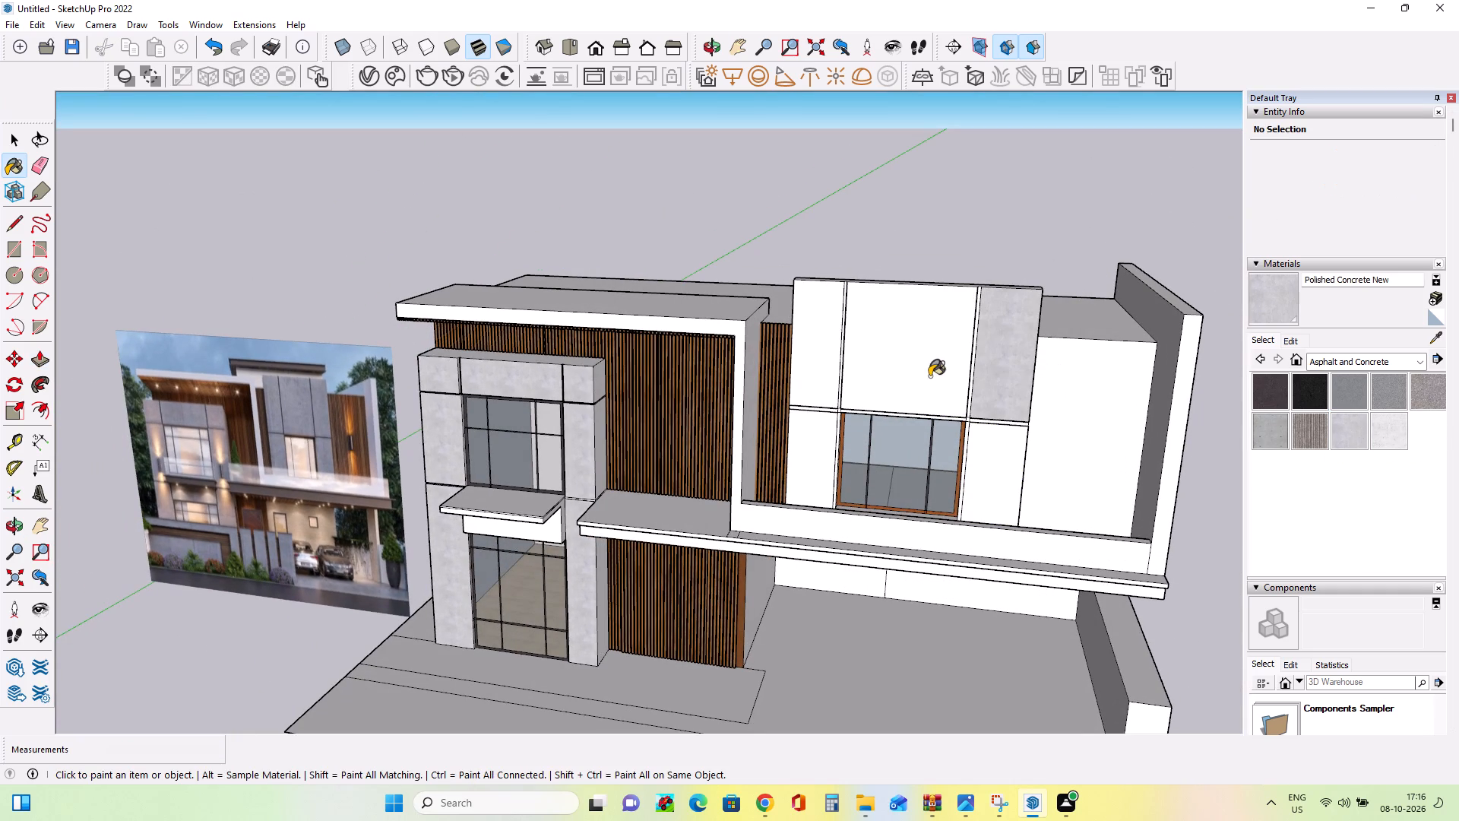
pyautogui.click(929, 376)
pyautogui.click(824, 354)
pyautogui.click(809, 438)
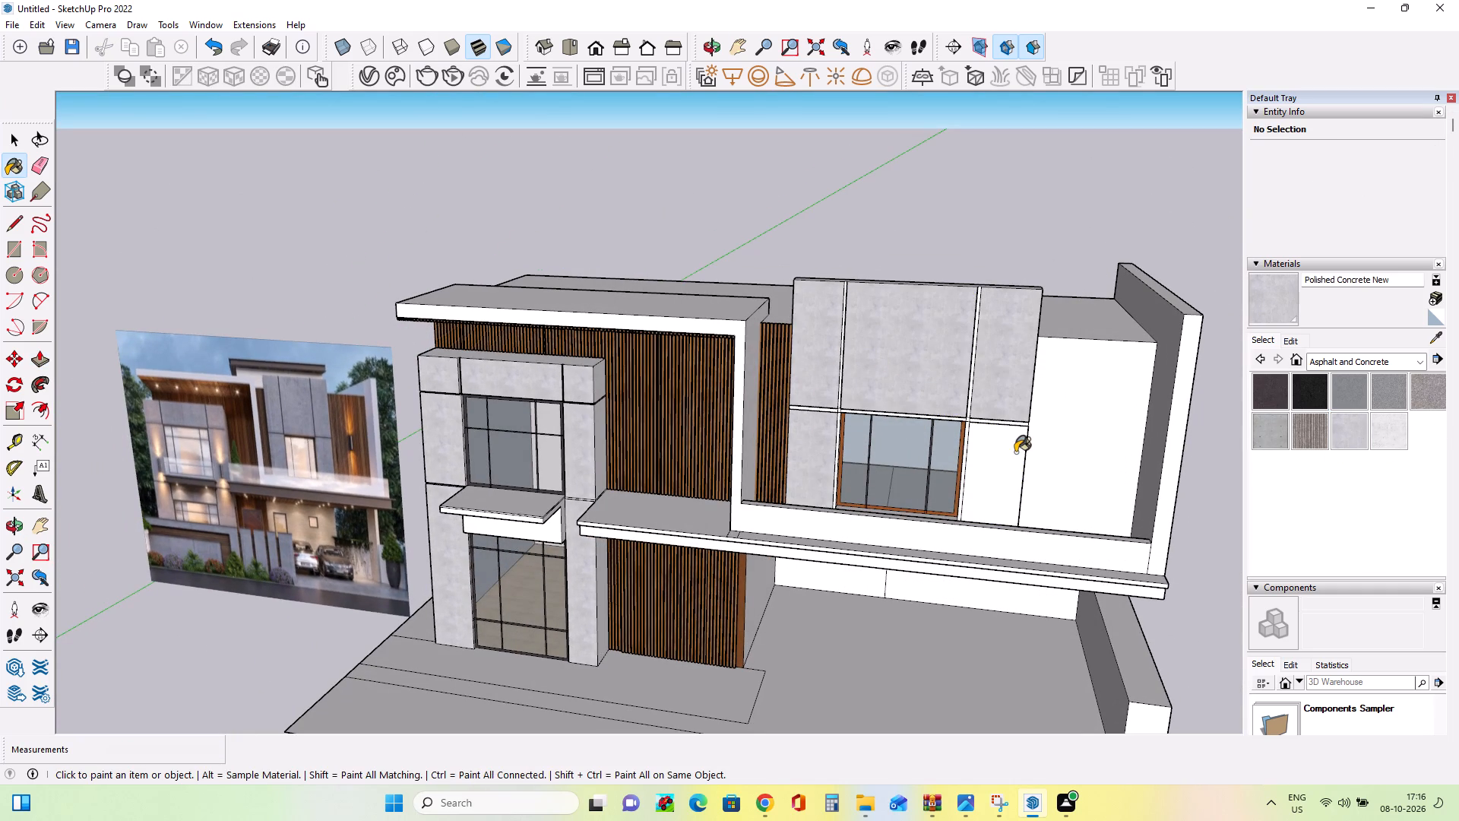
pyautogui.click(1015, 452)
# Move the wood slat group from the recess beside the central window to the blank upper wall's outer end, about 40' 9 11/16" away.
pyautogui.moveTo(829, 496); pyautogui.dragTo(955, 479, button='middle')
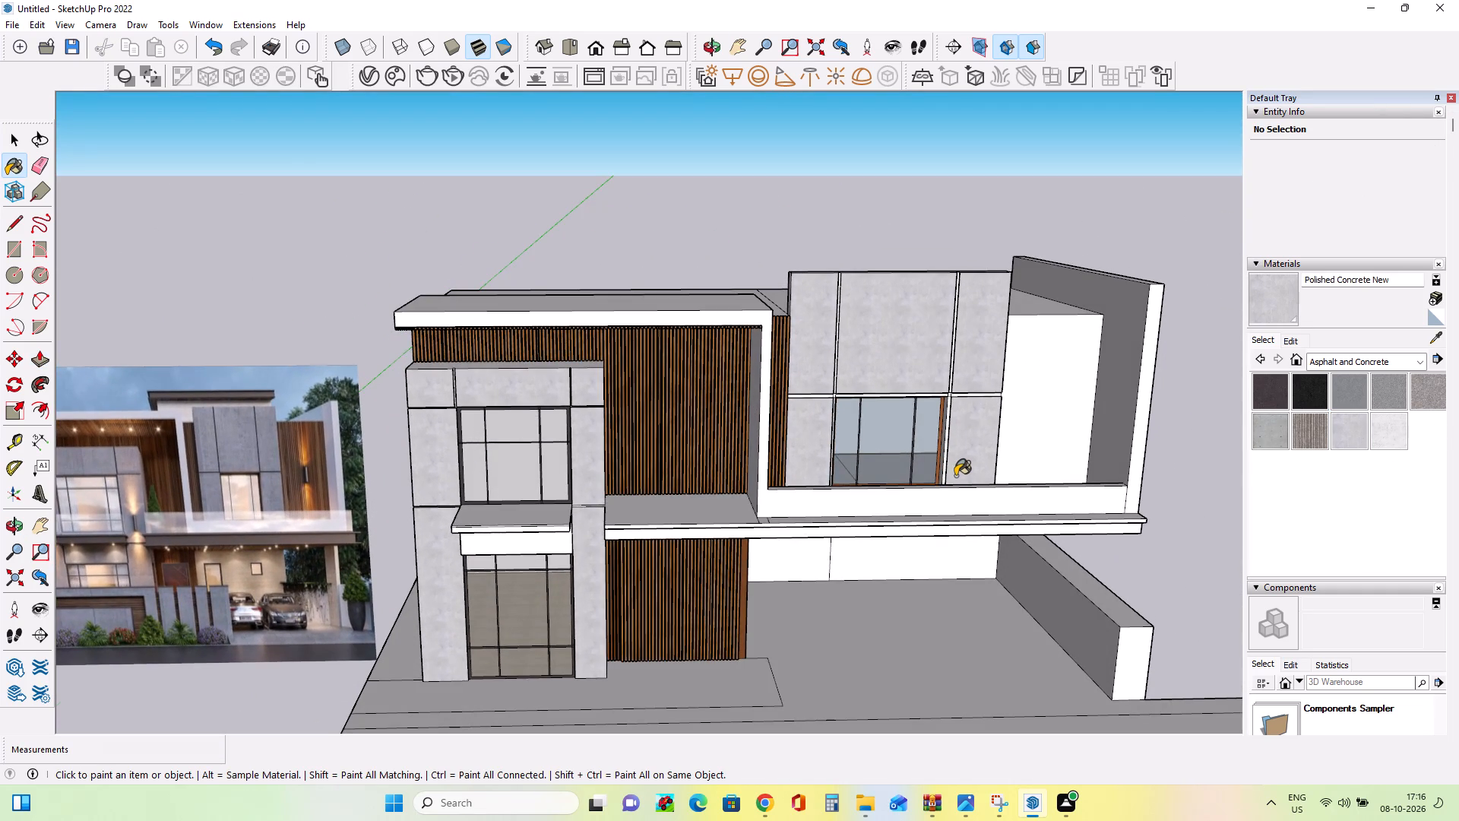
pyautogui.scroll(-5, 955, 476)
pyautogui.moveTo(1034, 493); pyautogui.dragTo(964, 474, button='middle')
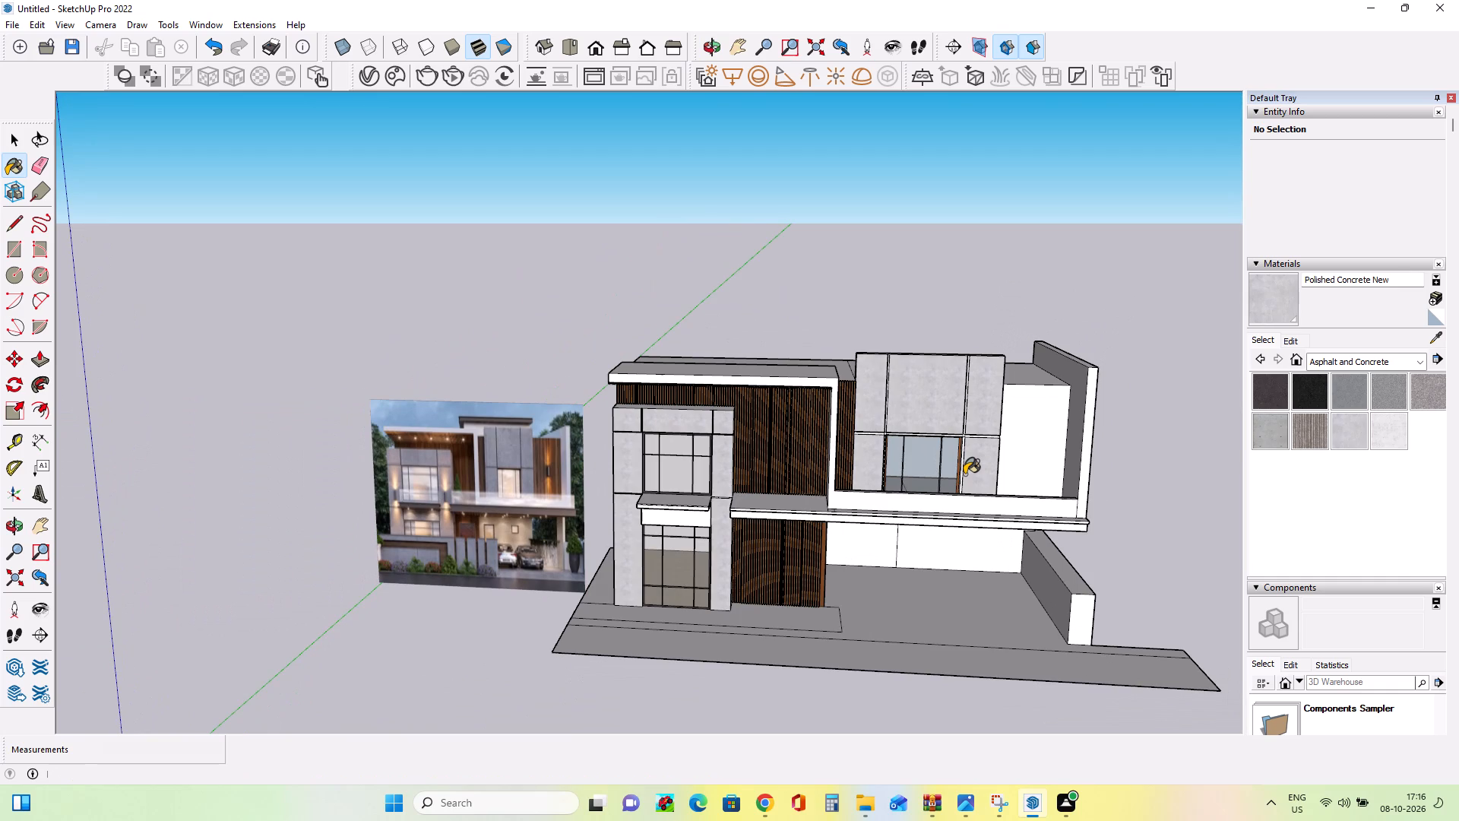
pyautogui.scroll(1, 964, 474)
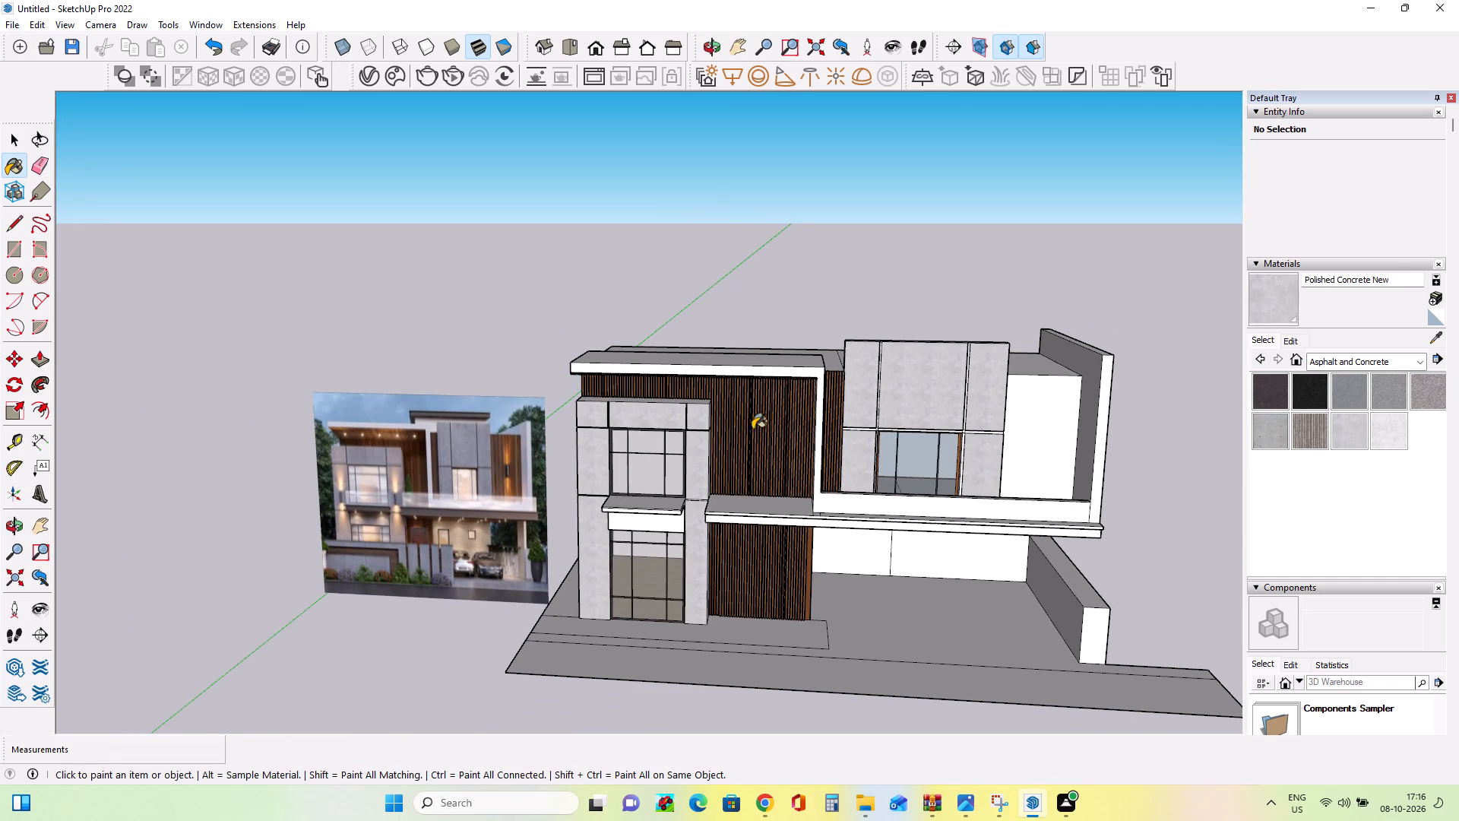
pyautogui.moveTo(784, 487); pyautogui.dragTo(758, 496, button='middle')
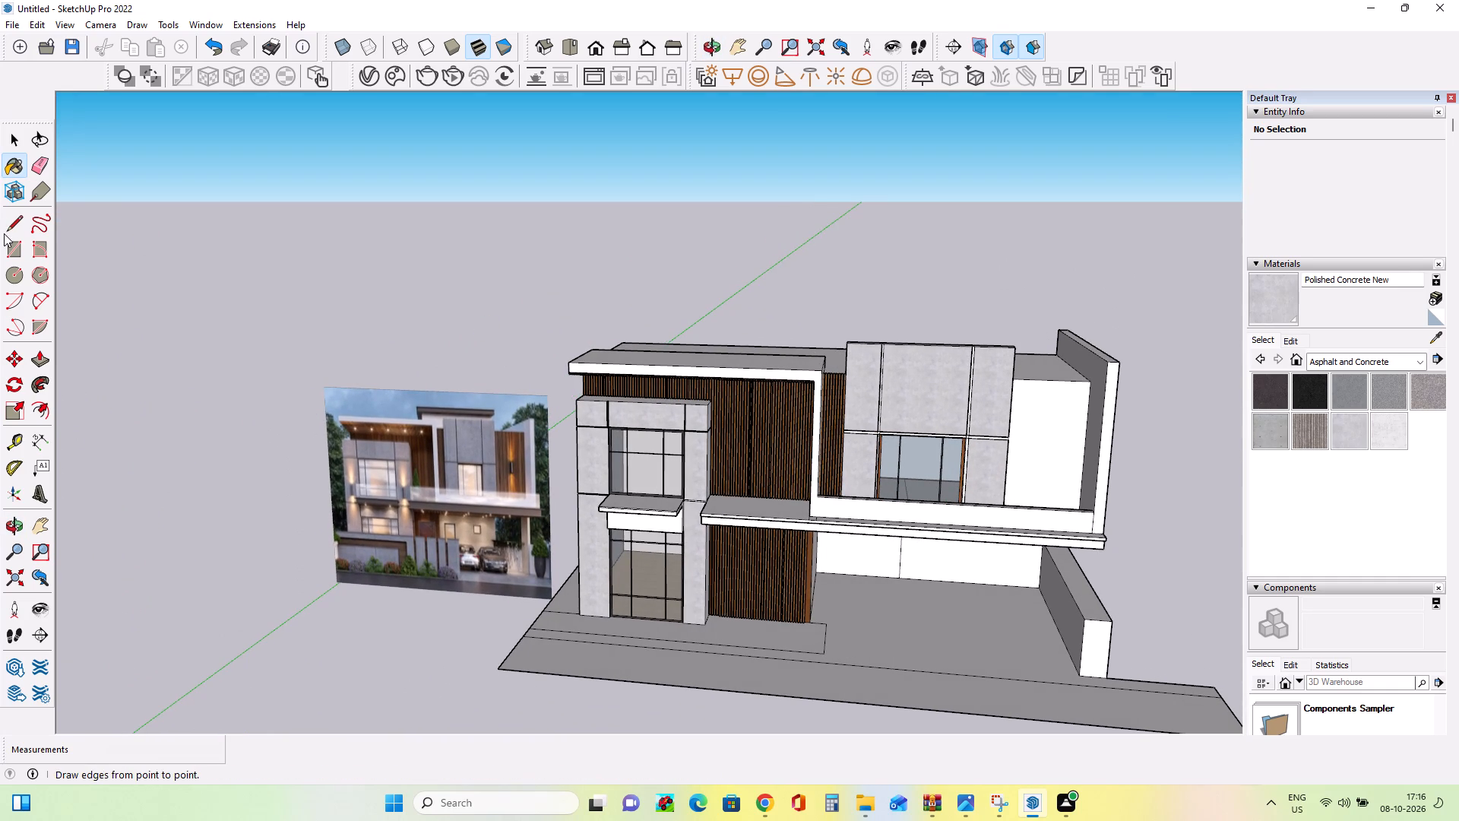
pyautogui.click(17, 137)
pyautogui.click(828, 474)
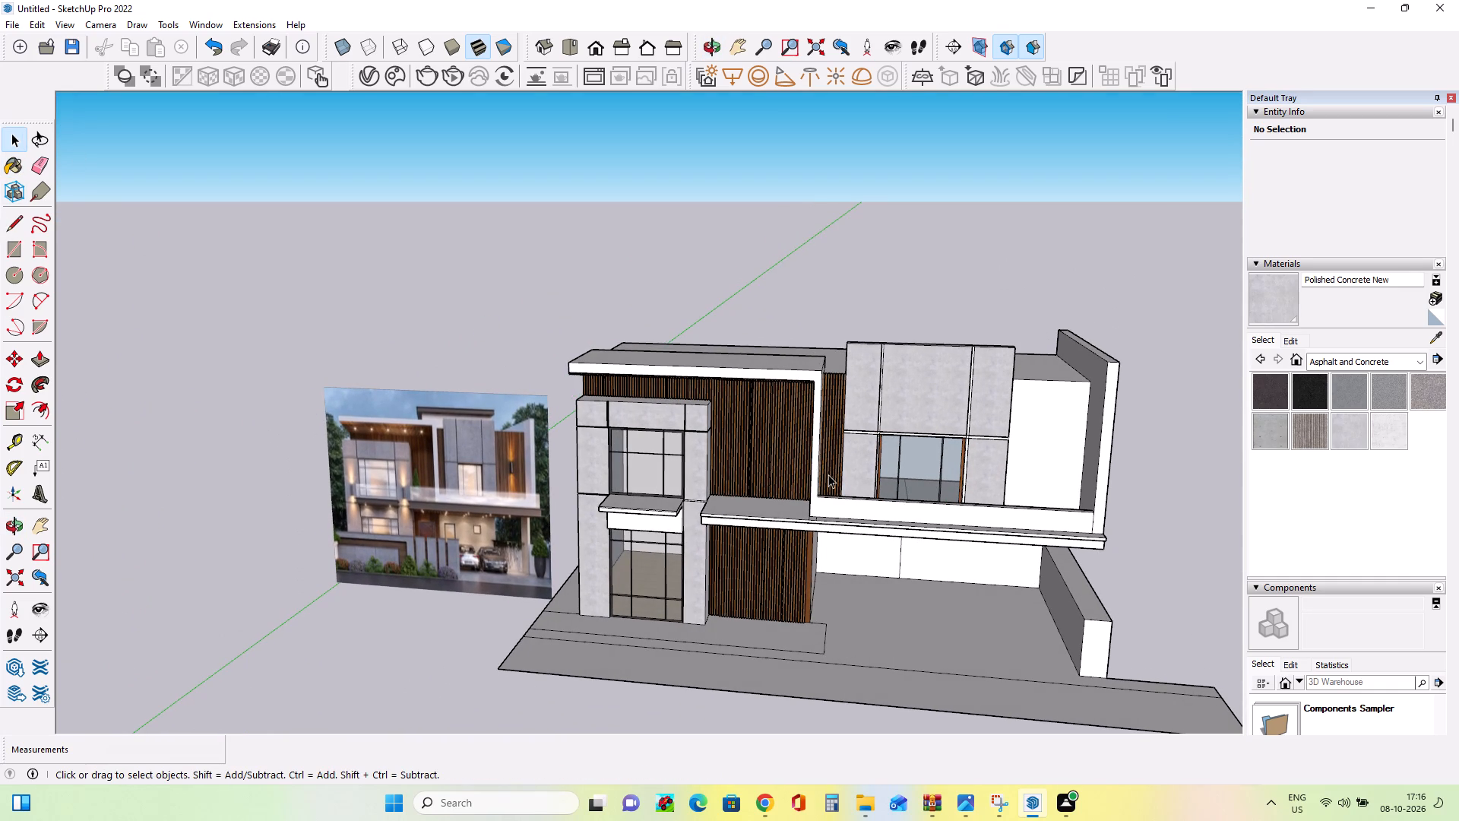
pyautogui.moveTo(906, 552); pyautogui.dragTo(908, 582, button='middle')
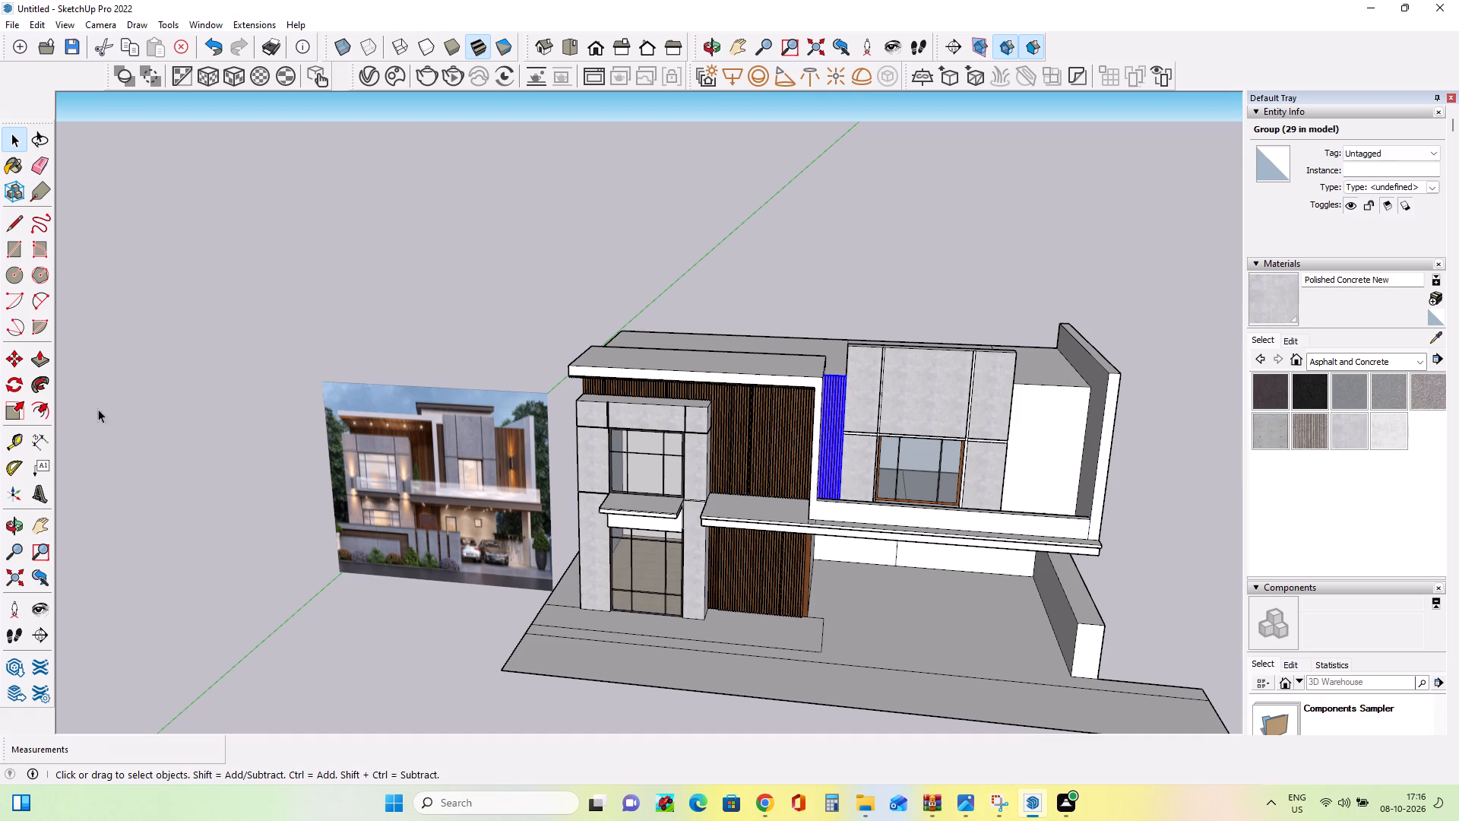
pyautogui.click(23, 355)
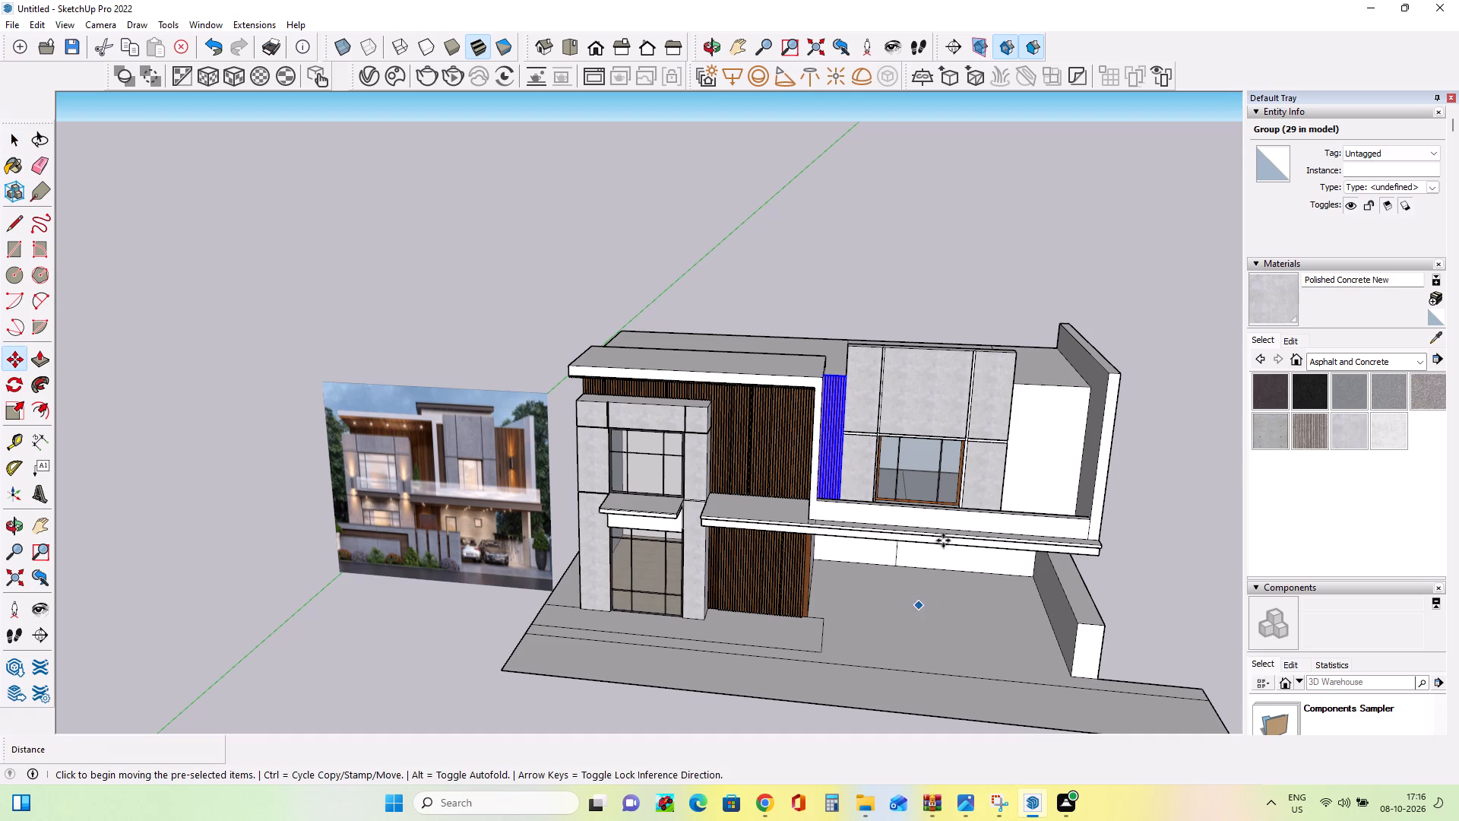
pyautogui.click(836, 499)
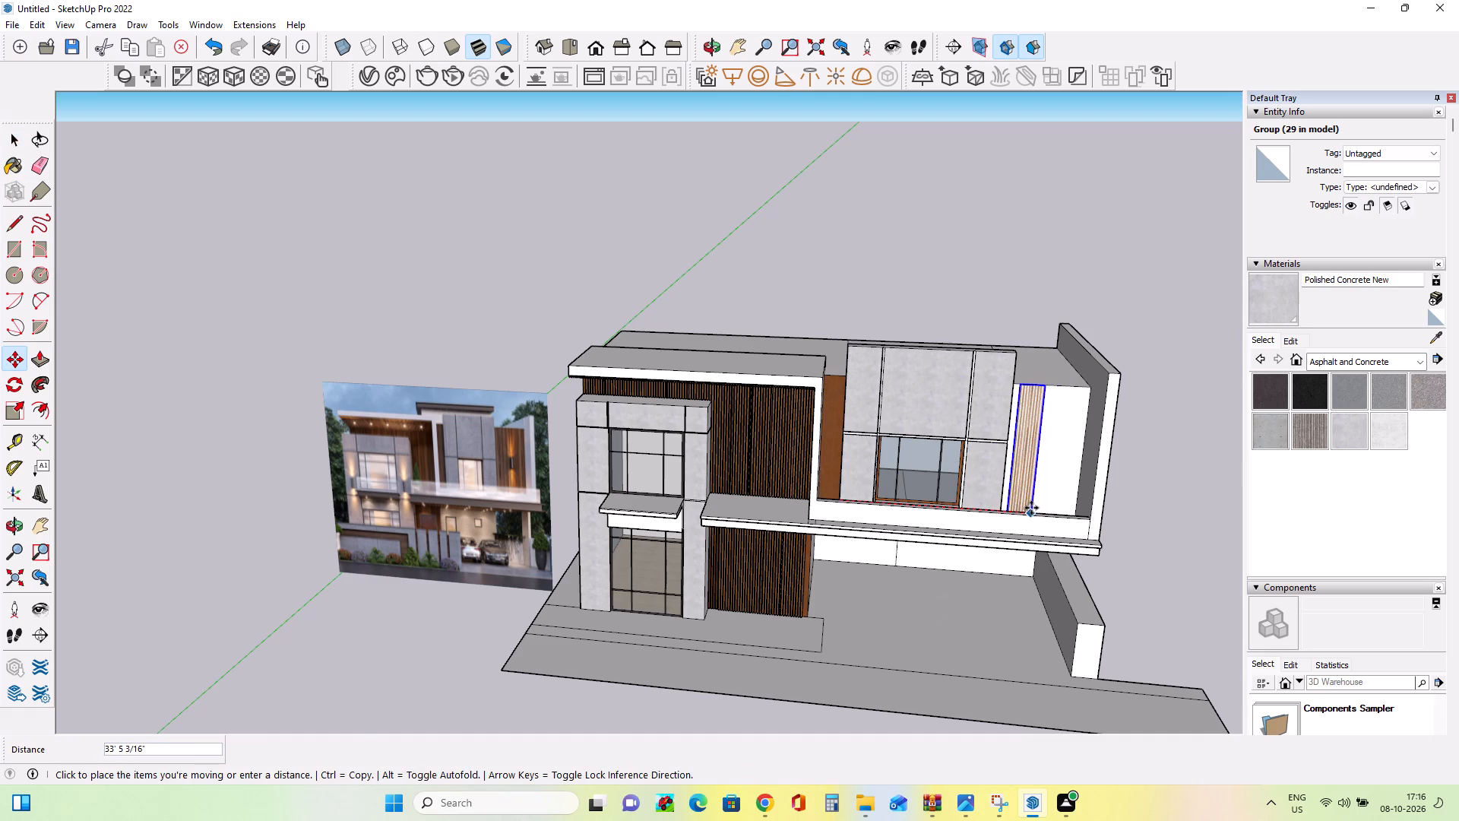
pyautogui.scroll(4, 1031, 508)
pyautogui.moveTo(1031, 508); pyautogui.dragTo(1030, 540, button='middle')
pyautogui.moveTo(1030, 564); pyautogui.dragTo(1030, 578, button='middle')
pyautogui.moveTo(1030, 596); pyautogui.dragTo(1030, 623, button='middle')
pyautogui.moveTo(1030, 626); pyautogui.dragTo(1030, 637, button='middle')
pyautogui.middleClick(1030, 638)
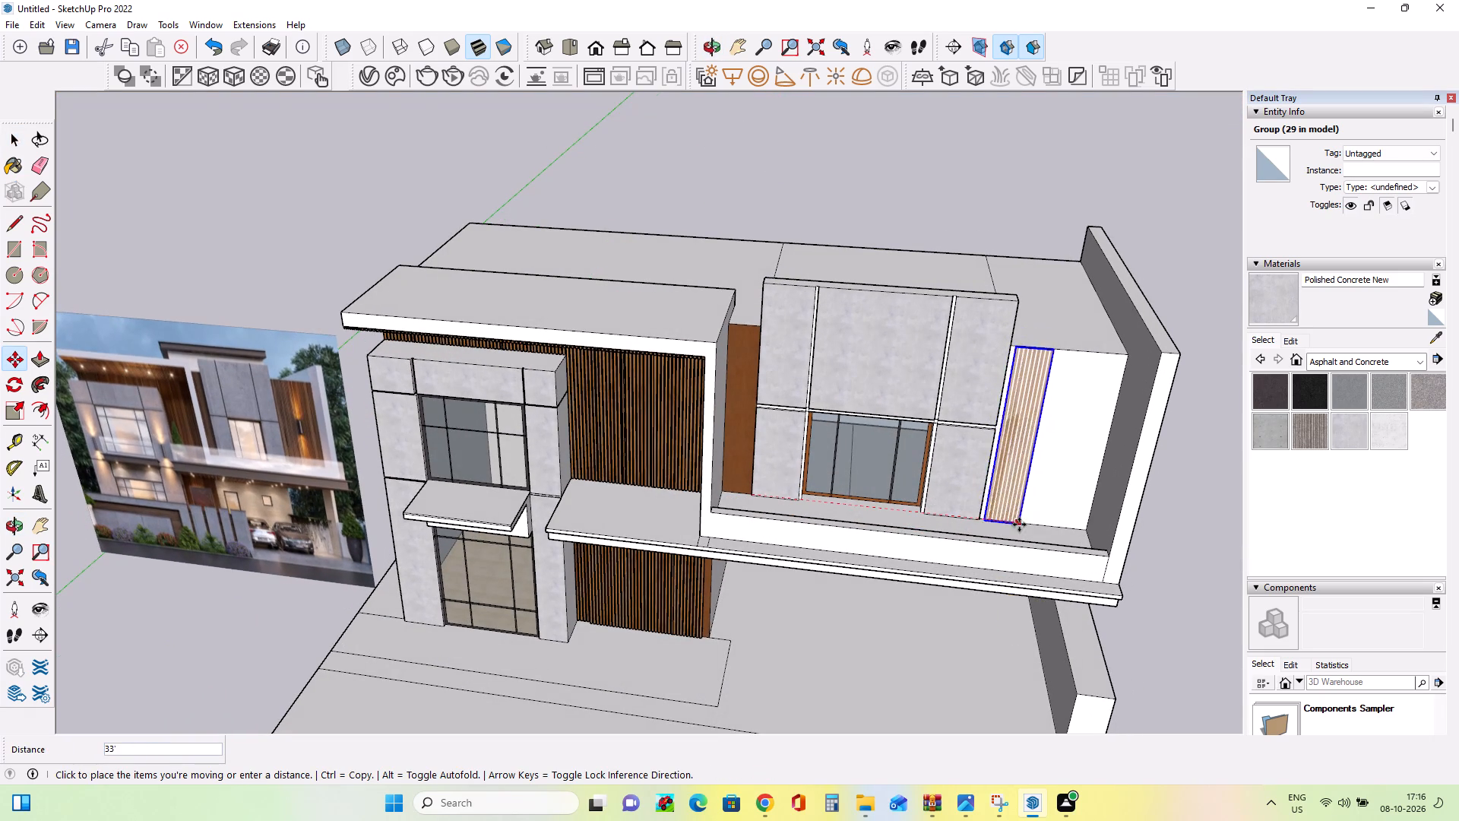
pyautogui.click(1083, 523)
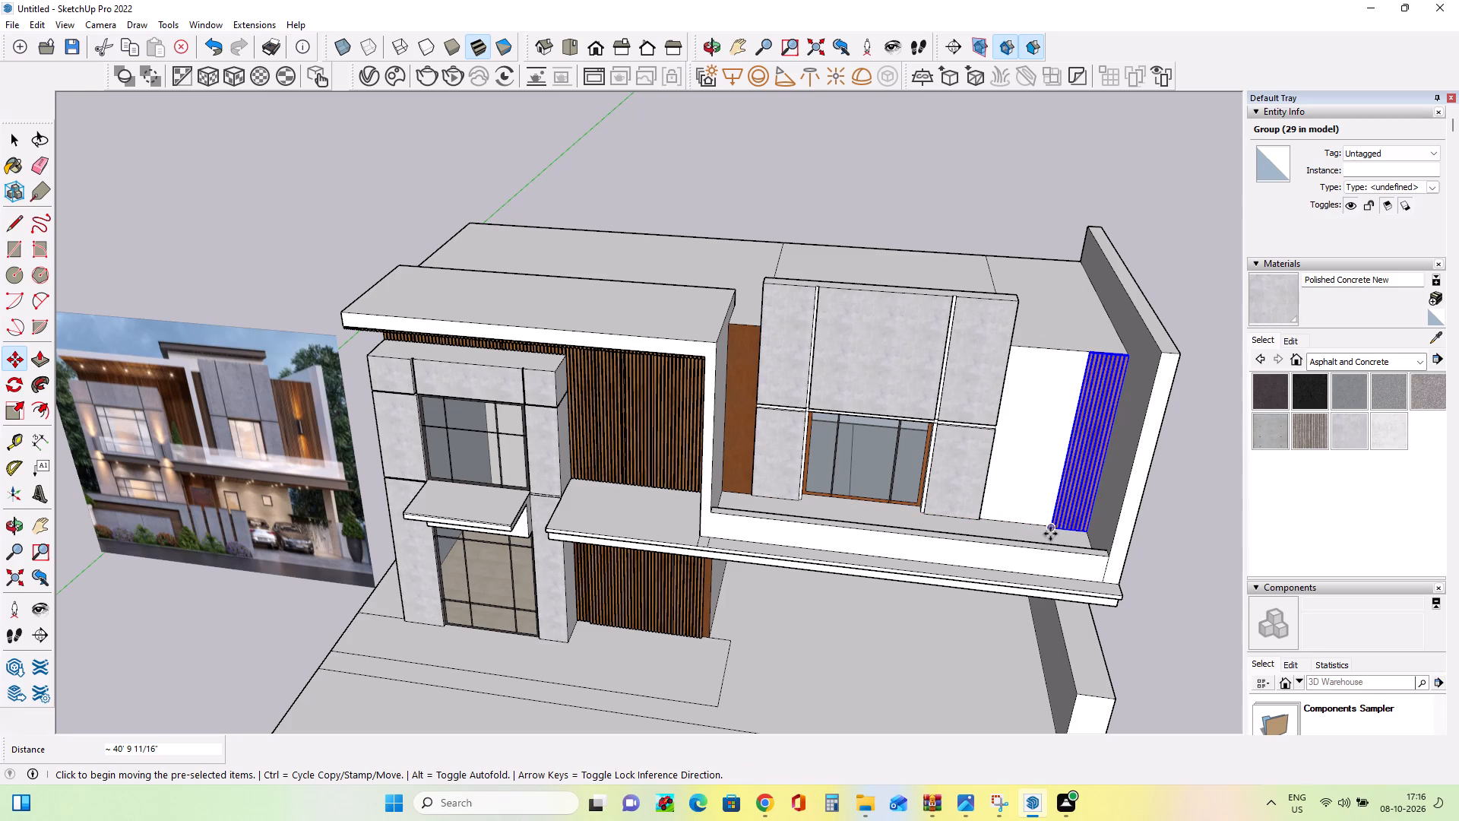
# Copy the slat group twice toward the central window, fitting the copies side by side to clad the rest of the blank upper wall.
pyautogui.click(1054, 531)
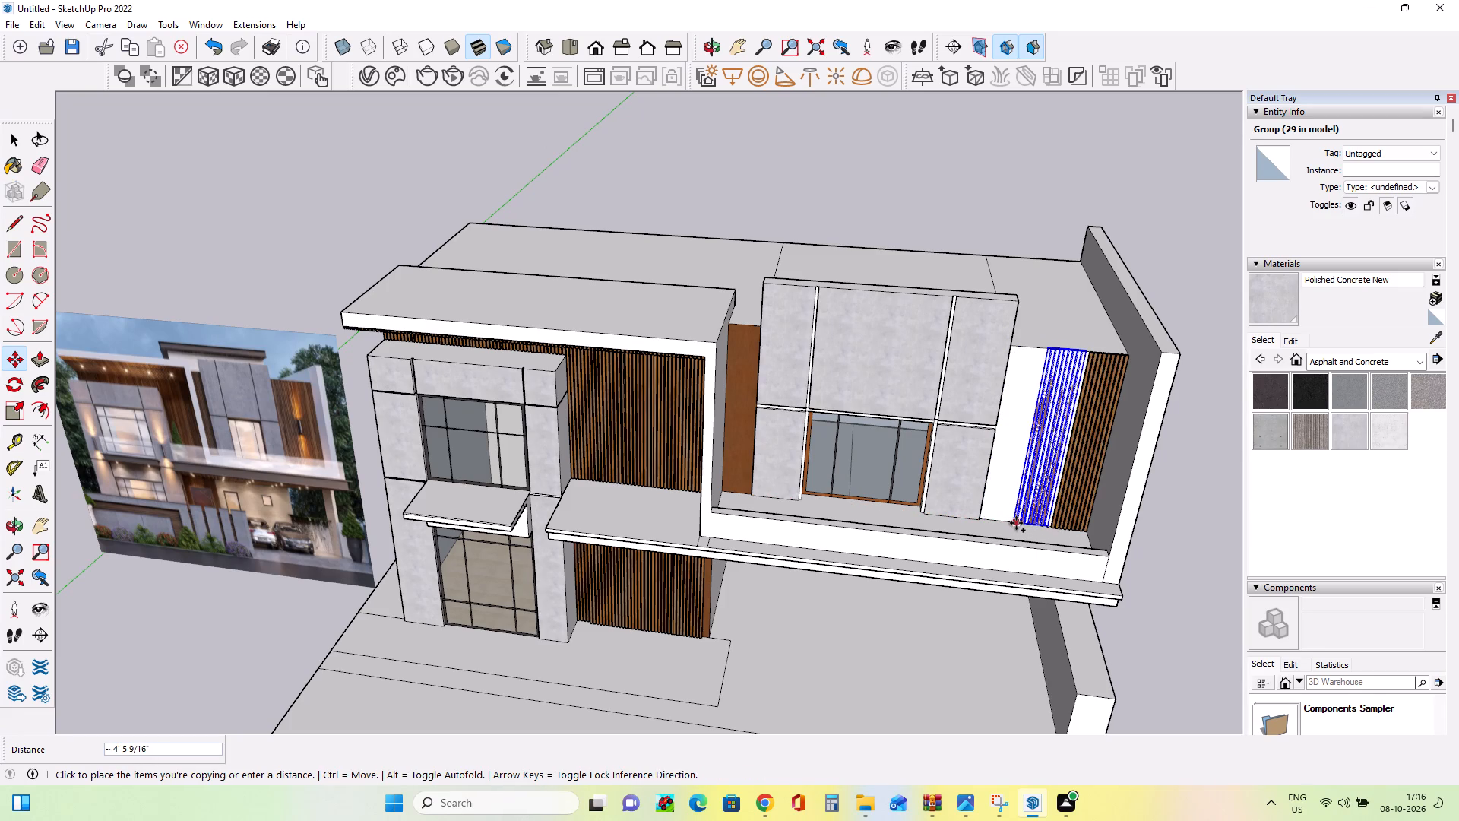
pyautogui.click(1018, 528)
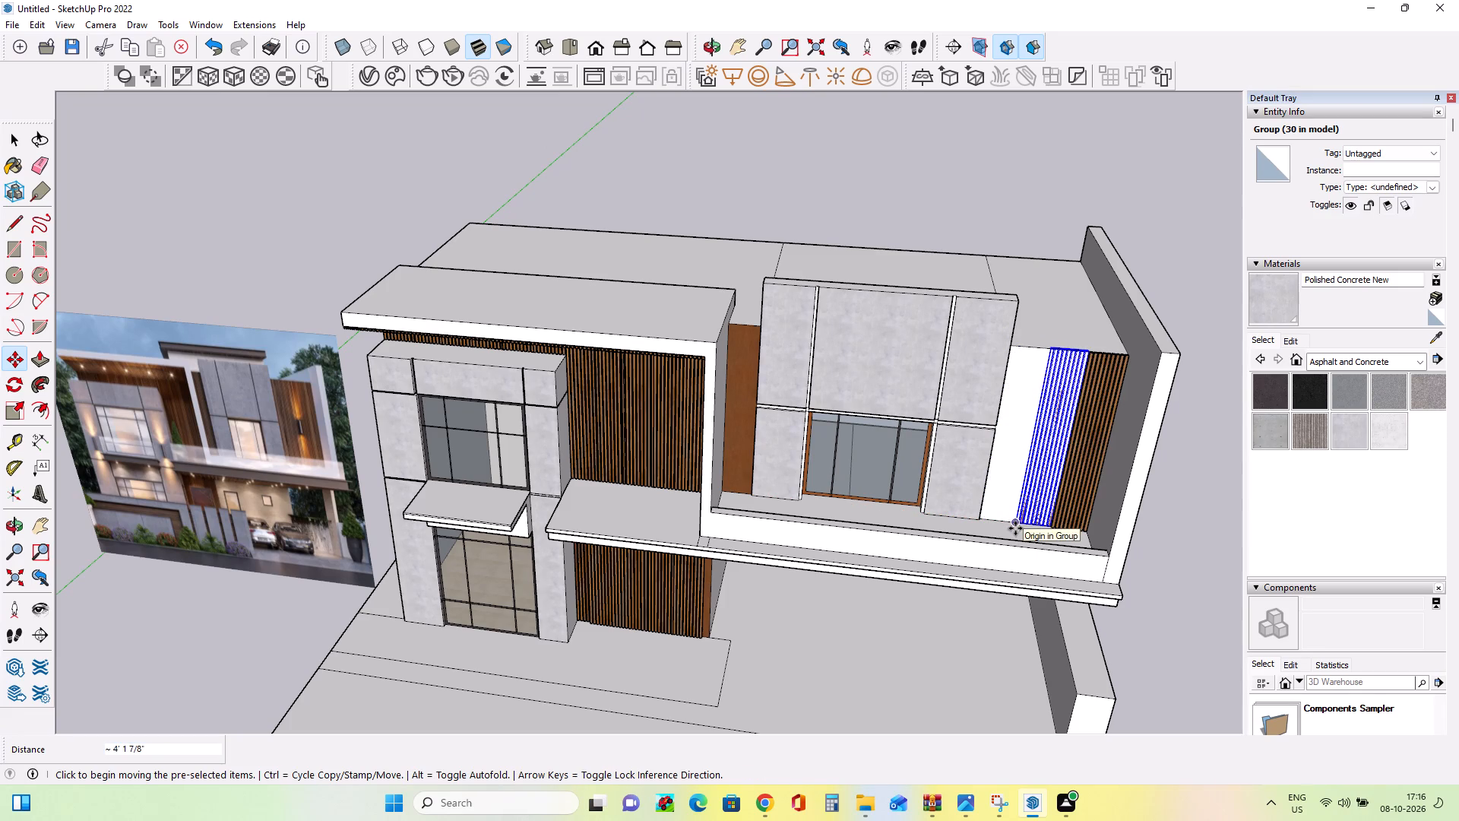
pyautogui.moveTo(1015, 528); pyautogui.dragTo(1041, 576, button='middle')
pyautogui.middleClick(1045, 581)
pyautogui.middleClick(1052, 591)
pyautogui.moveTo(1059, 600); pyautogui.dragTo(1084, 631, button='middle')
pyautogui.middleClick(1089, 637)
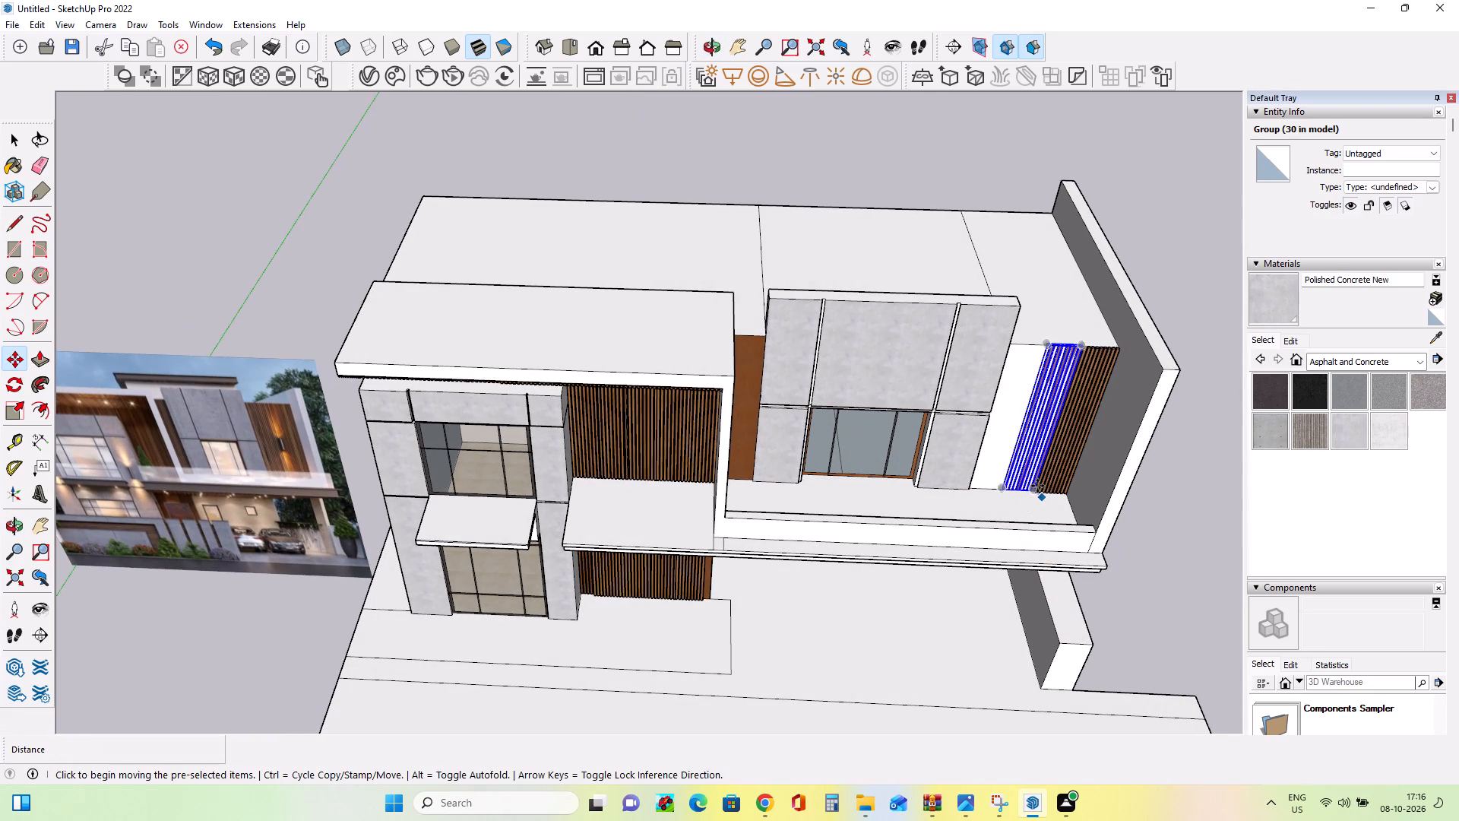
pyautogui.scroll(4, 1035, 492)
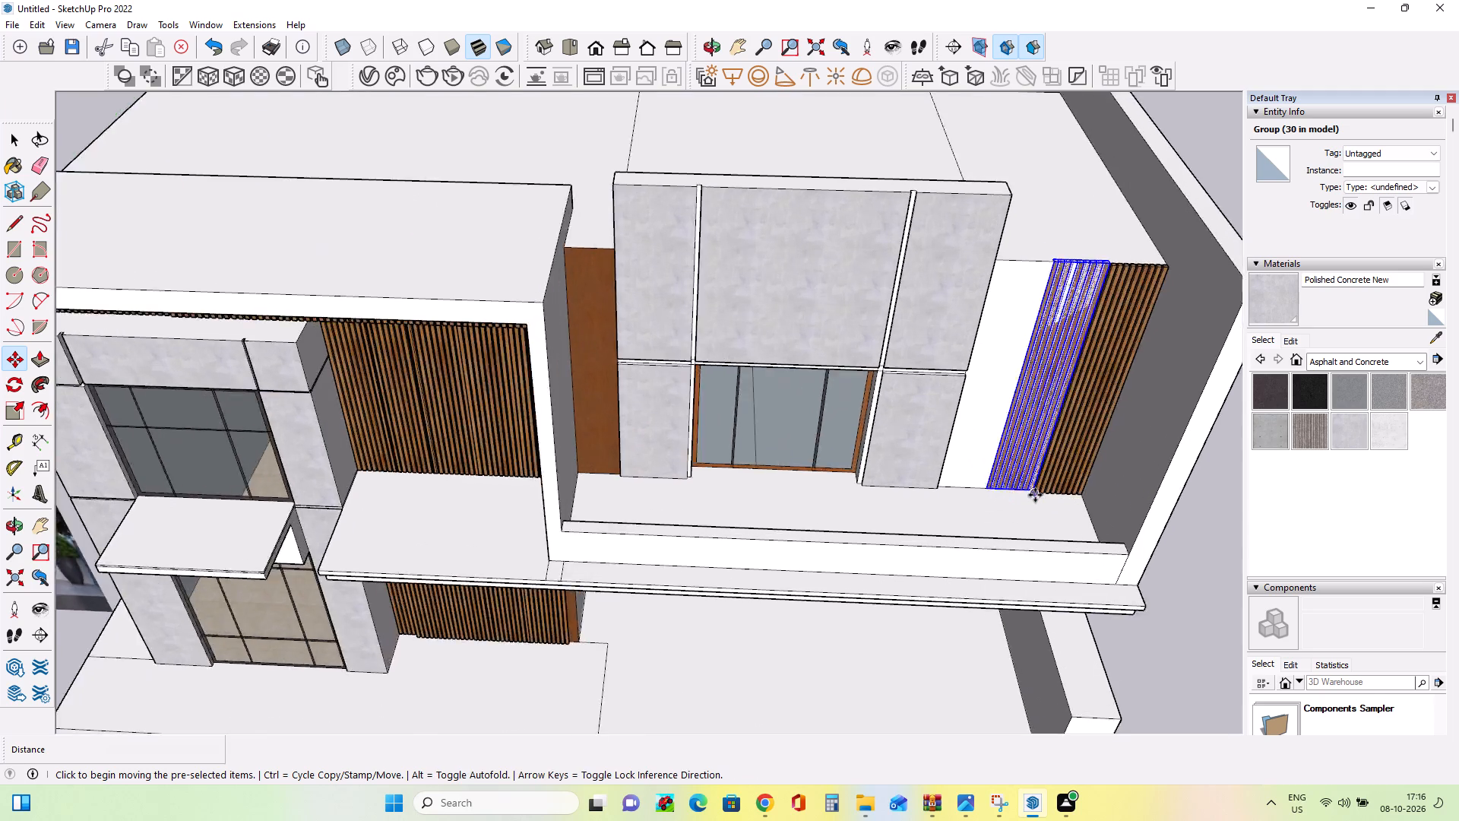
pyautogui.scroll(8, 1035, 495)
pyautogui.click(1033, 482)
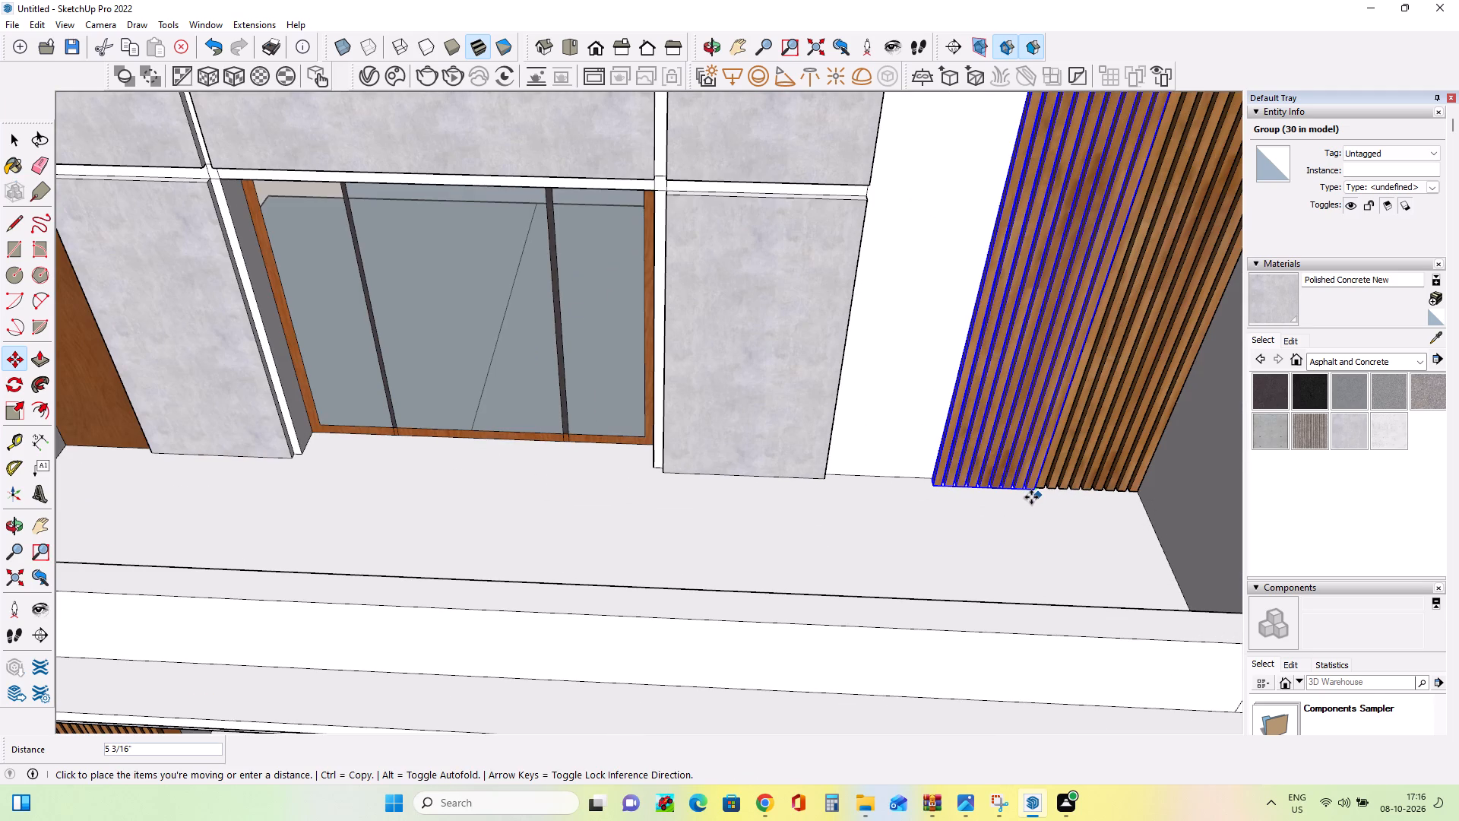
pyautogui.click(1031, 497)
pyautogui.click(936, 487)
pyautogui.click(831, 481)
# Paint the wall behind the new slats with Wood Veneer 02 from the Wood materials.
pyautogui.scroll(4, 831, 481)
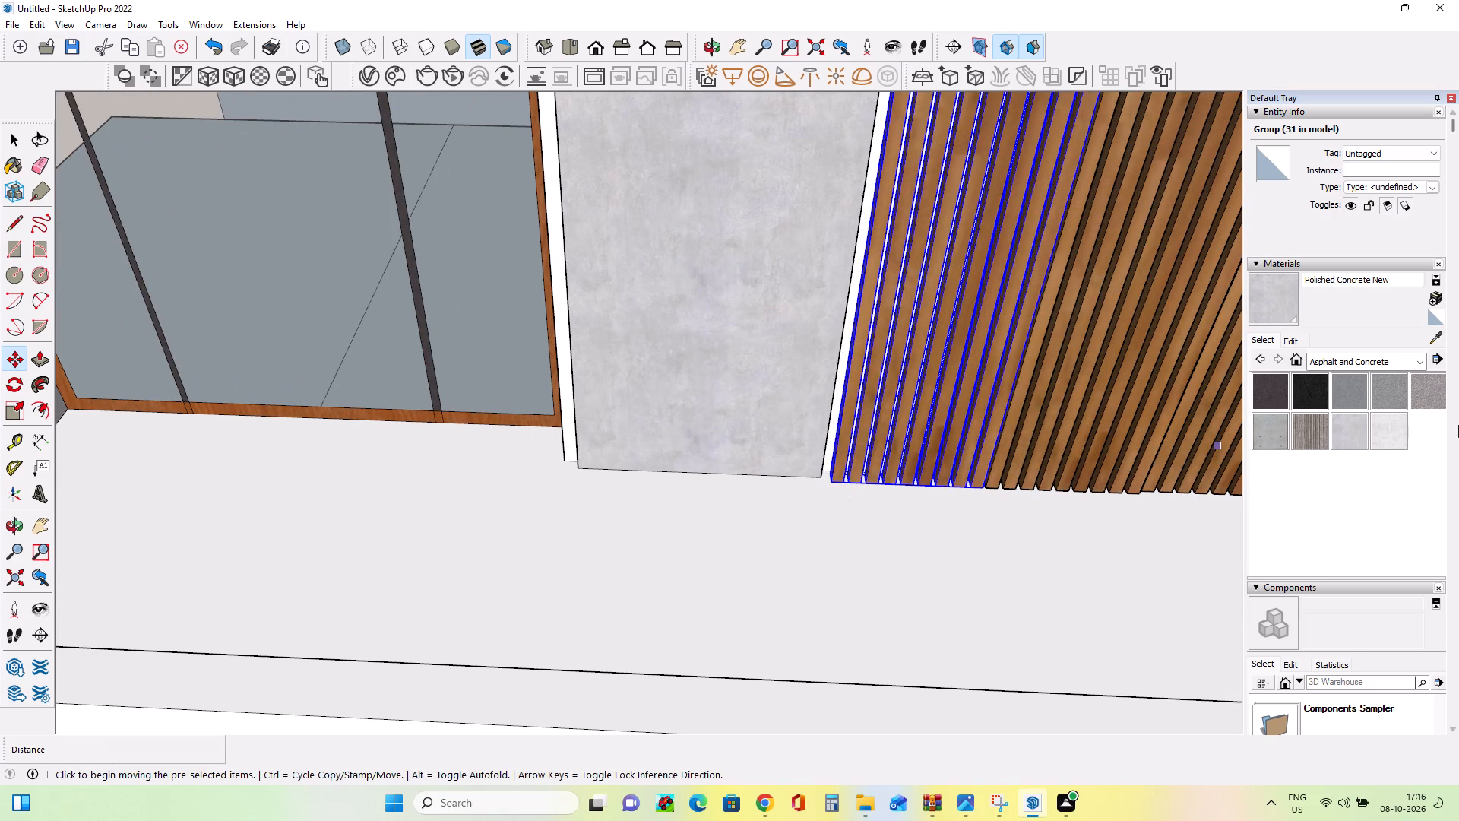
pyautogui.click(1382, 361)
pyautogui.click(1335, 559)
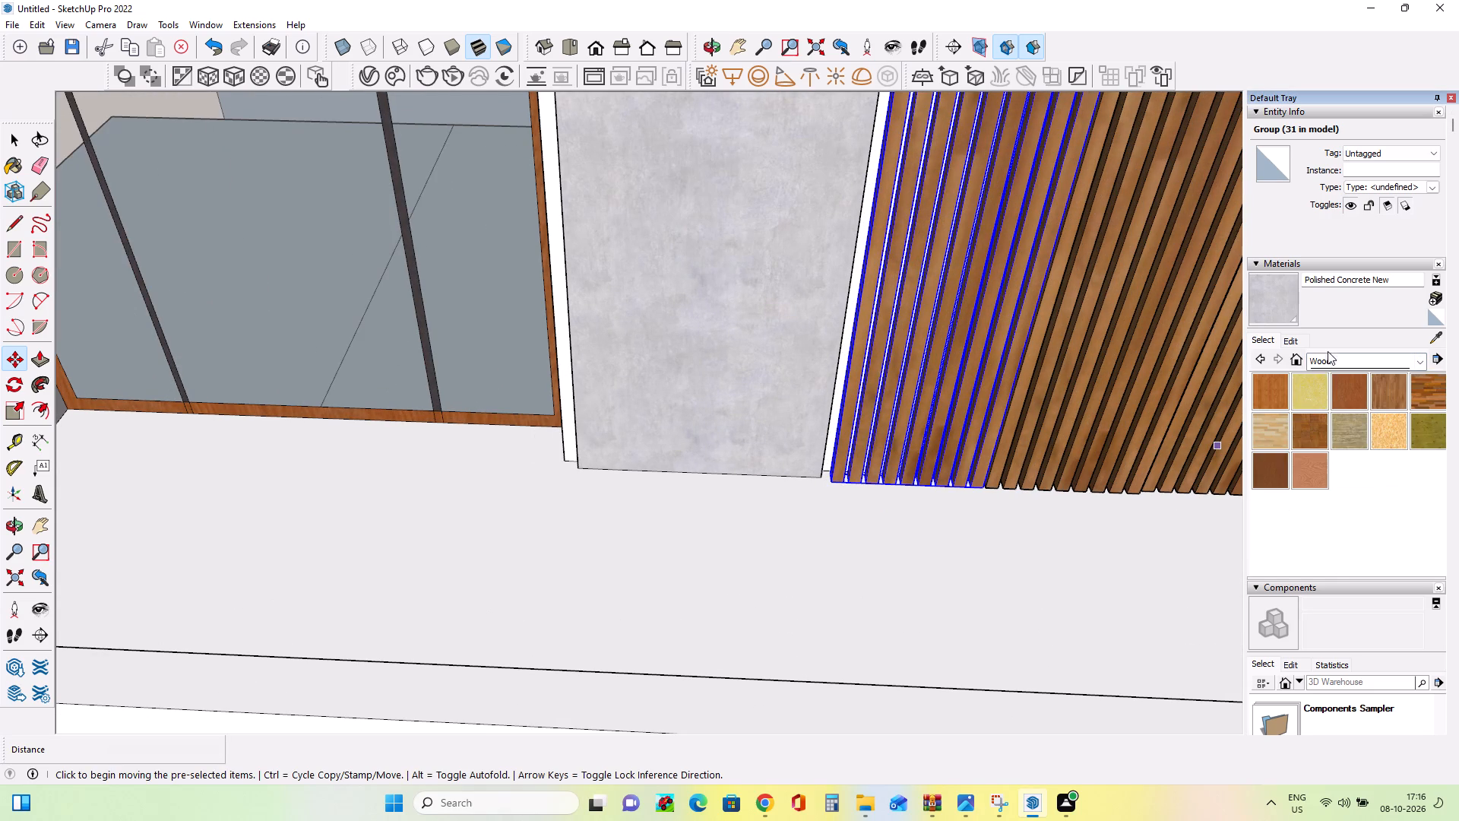
pyautogui.click(1314, 473)
pyautogui.scroll(3, 952, 424)
pyautogui.click(796, 392)
pyautogui.scroll(-4, 853, 417)
pyautogui.scroll(1, 854, 419)
pyautogui.scroll(-14, 854, 419)
pyautogui.middleClick(854, 419)
pyautogui.scroll(-7, 857, 411)
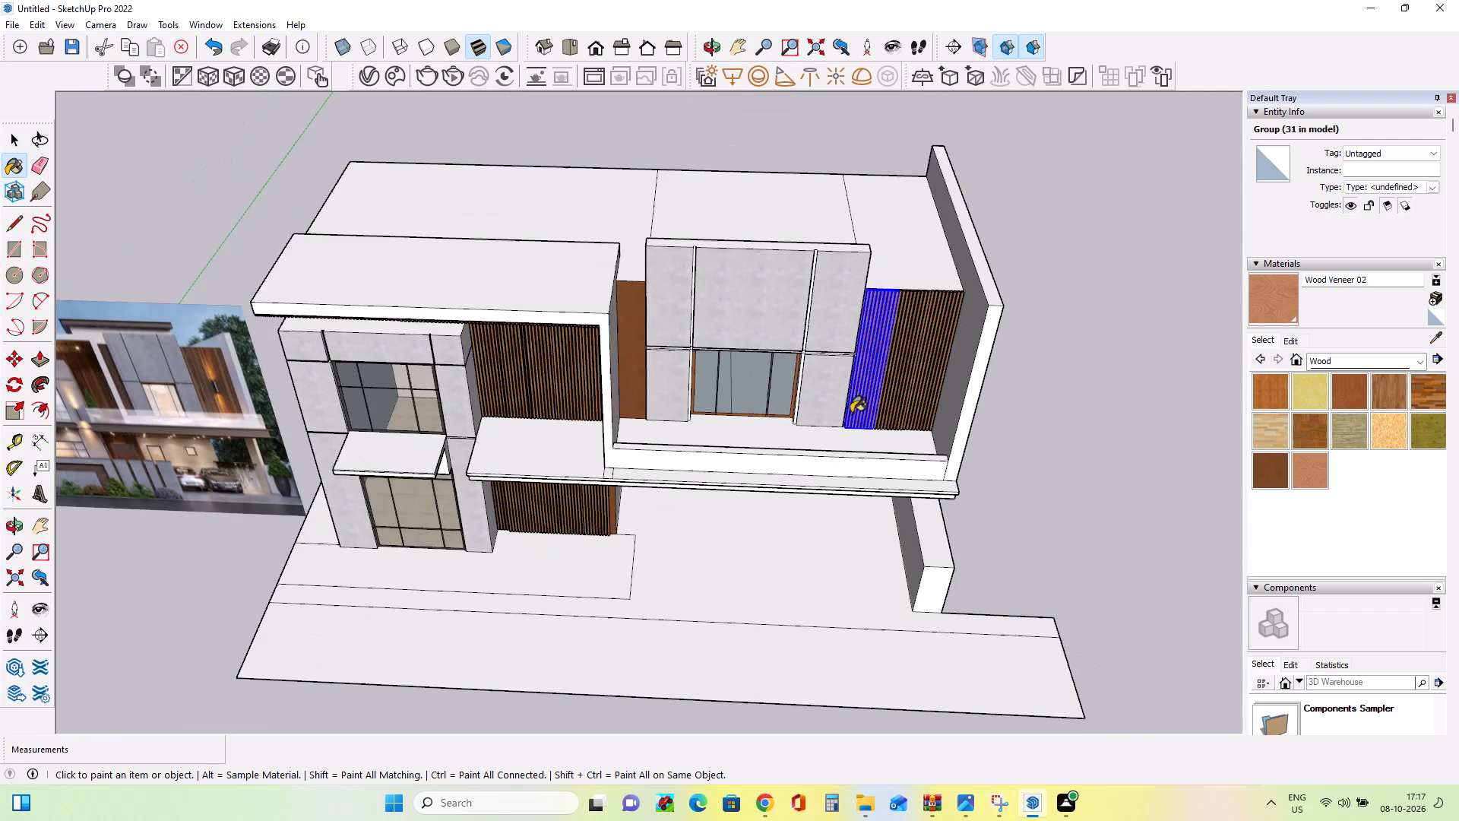
pyautogui.moveTo(848, 416); pyautogui.dragTo(897, 283, button='middle')
pyautogui.scroll(-3, 937, 332)
pyautogui.moveTo(1147, 460); pyautogui.dragTo(1056, 446, button='middle')
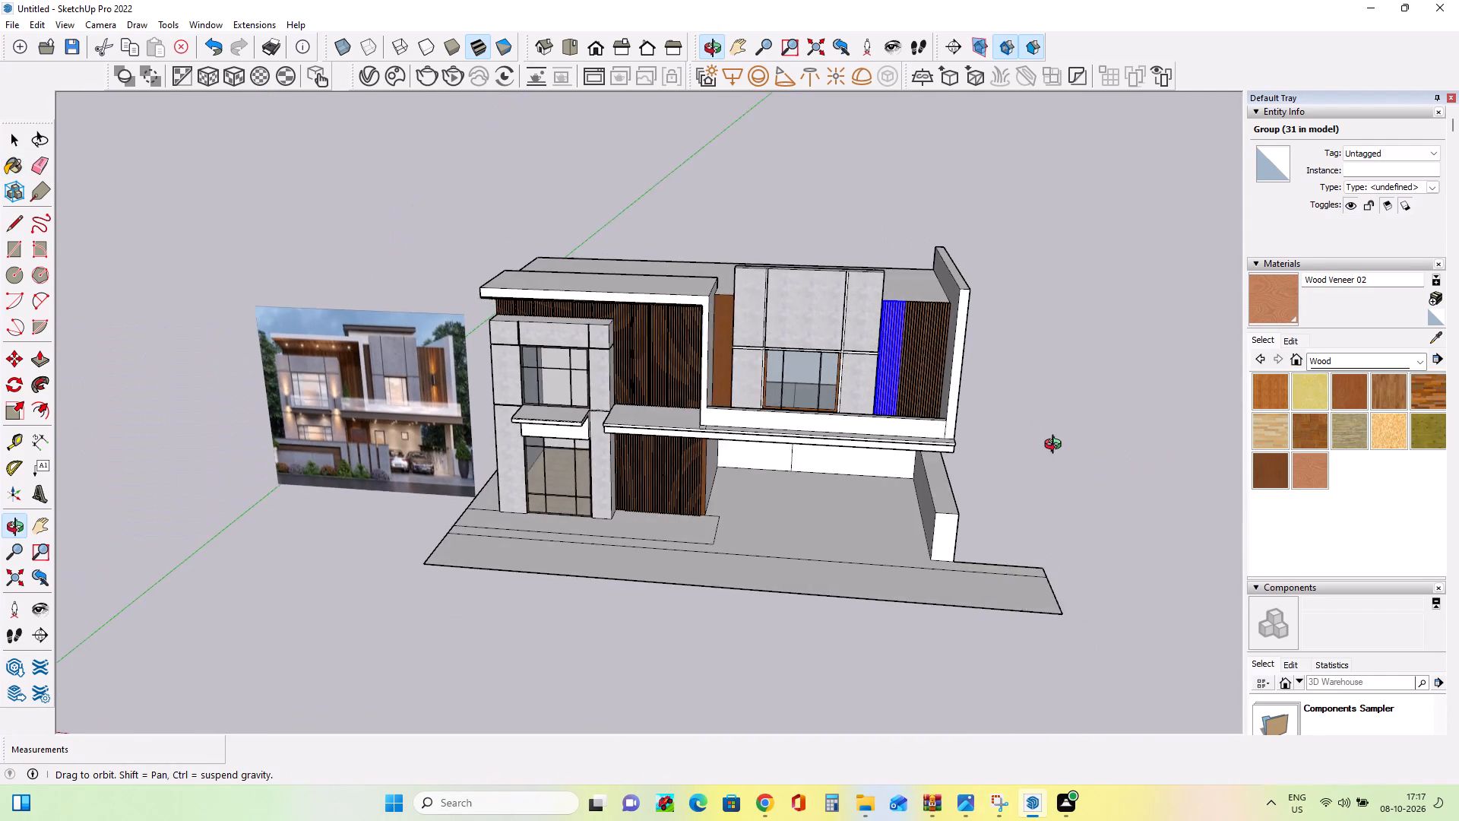
pyautogui.moveTo(1056, 446); pyautogui.dragTo(1081, 417, button='middle')
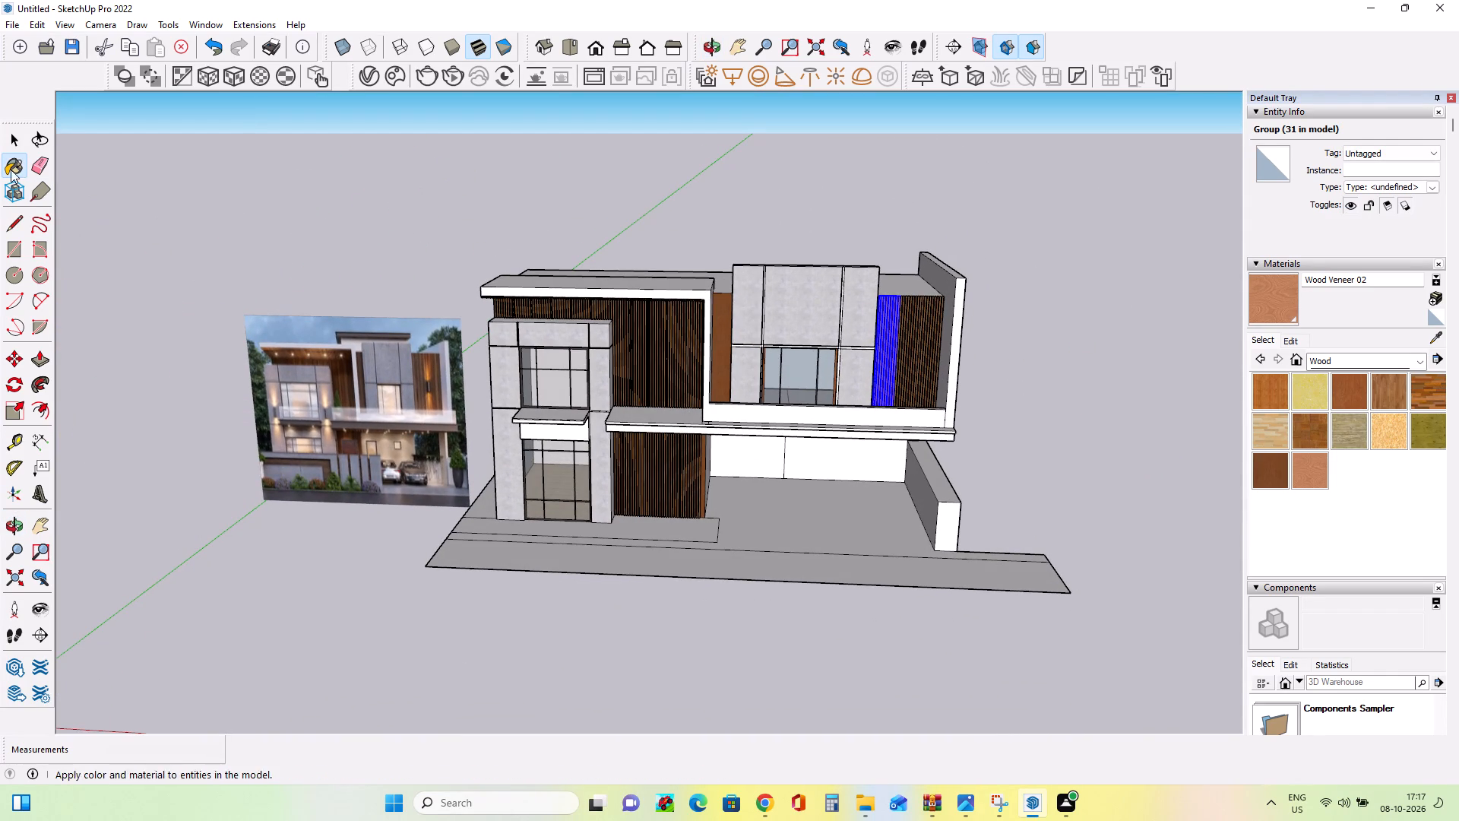
pyautogui.click(5, 137)
pyautogui.click(164, 202)
# Copy the middle slat group about 36' 1" back into the brown recess on the other side of the central window.
pyautogui.scroll(3, 780, 502)
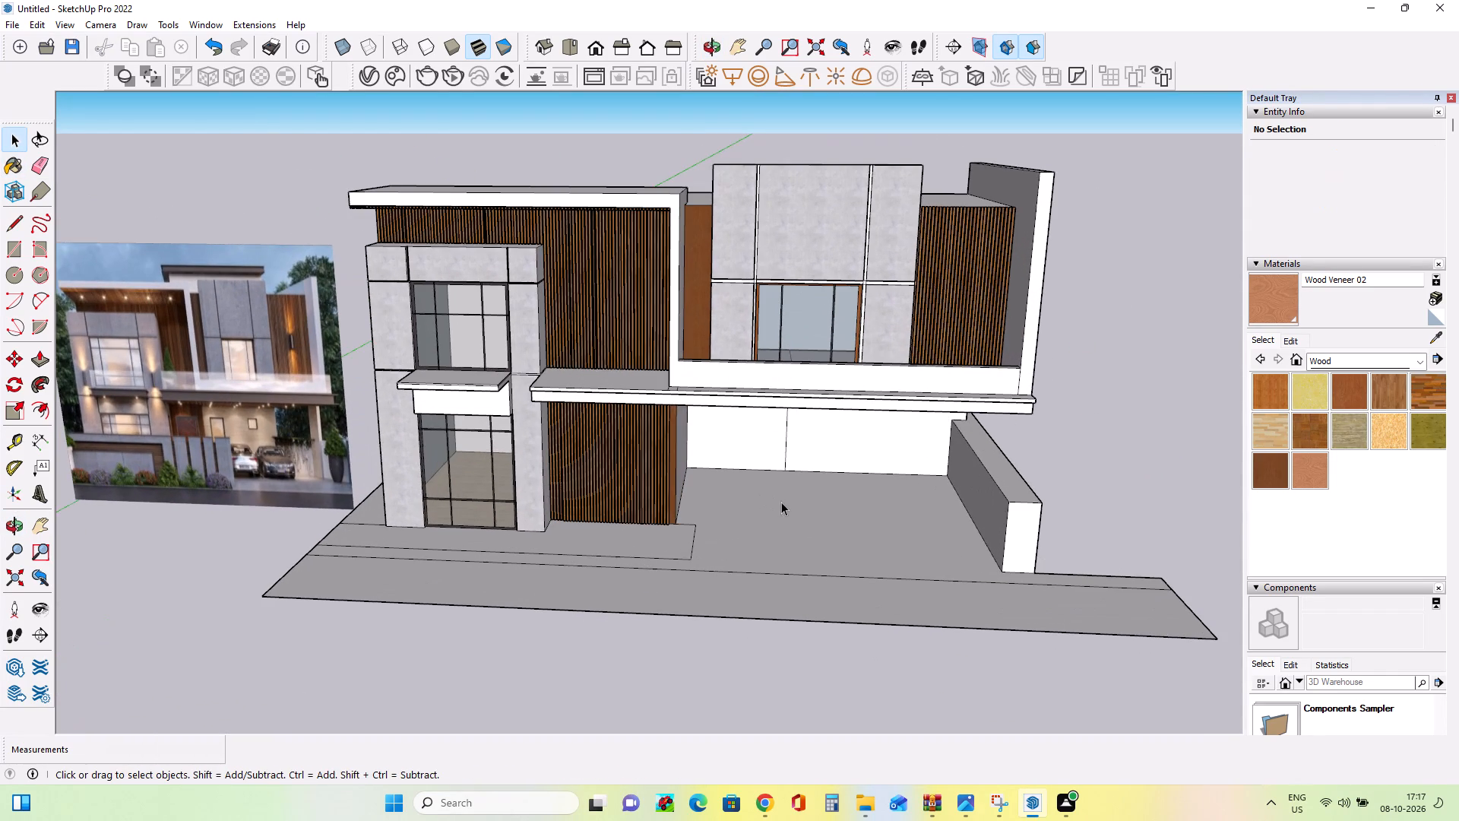
pyautogui.moveTo(781, 502); pyautogui.dragTo(786, 531, button='middle')
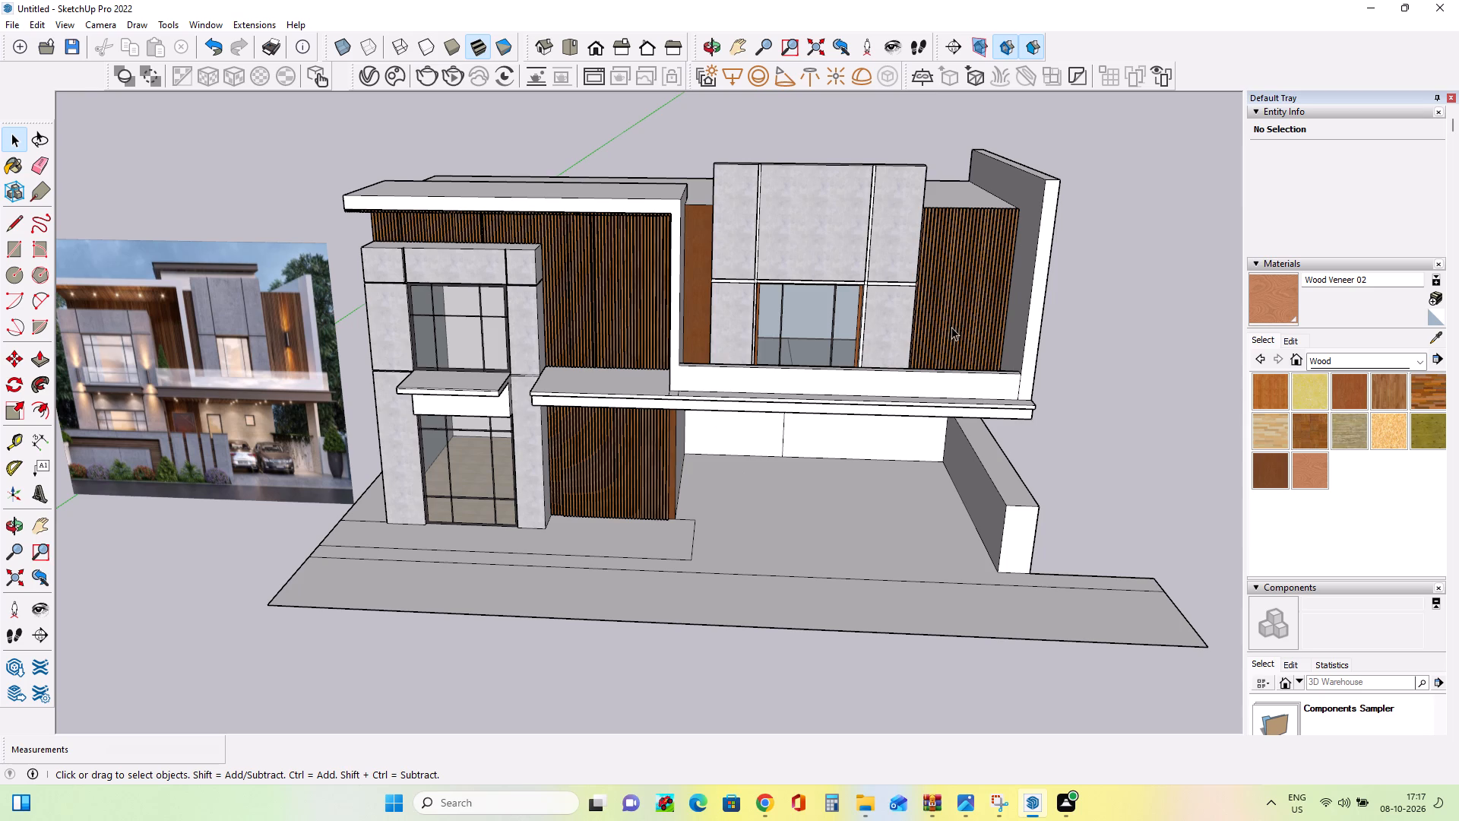
pyautogui.click(951, 327)
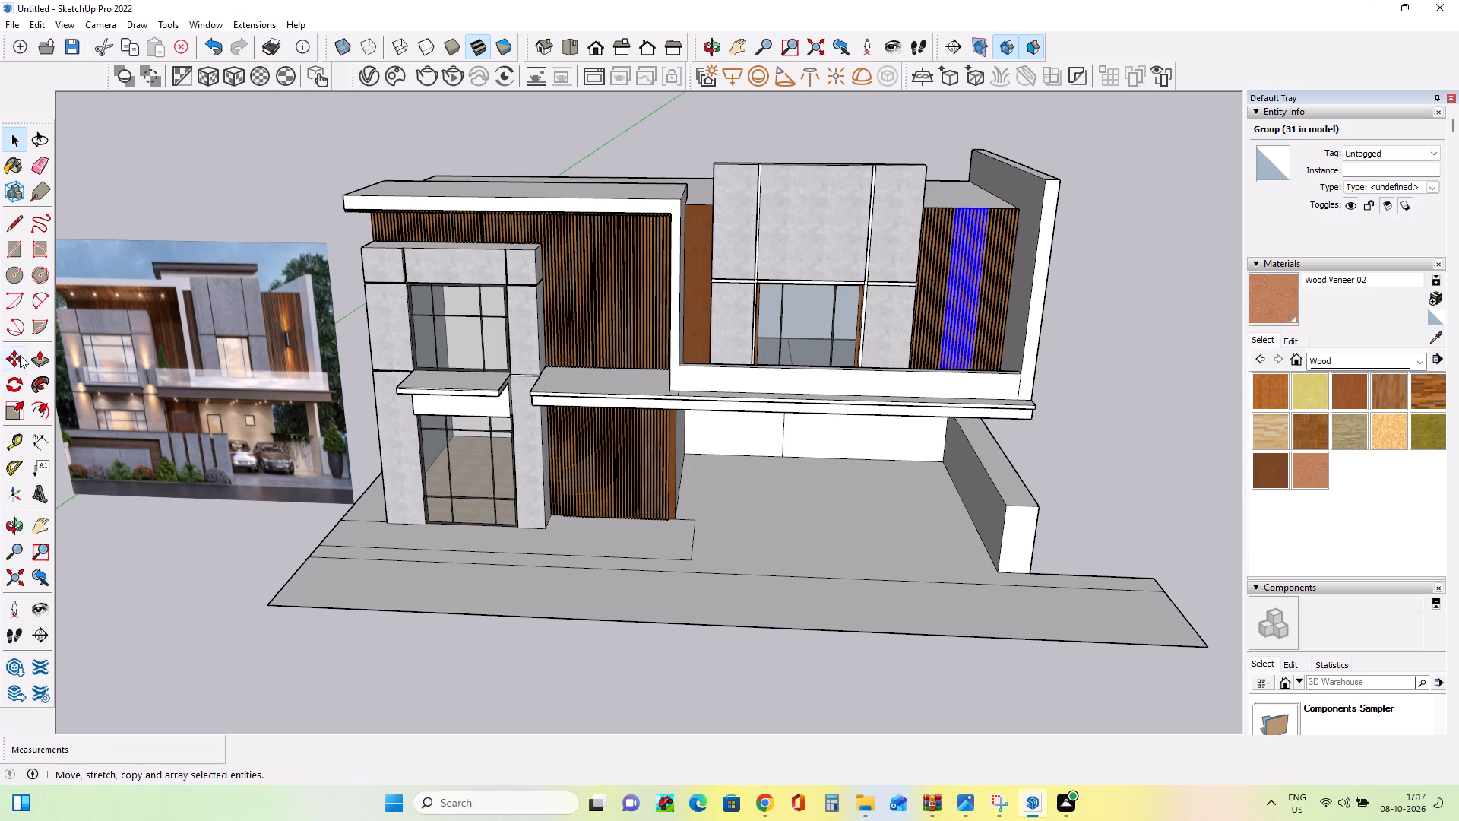
pyautogui.click(20, 355)
pyautogui.moveTo(946, 363); pyautogui.dragTo(955, 407, button='middle')
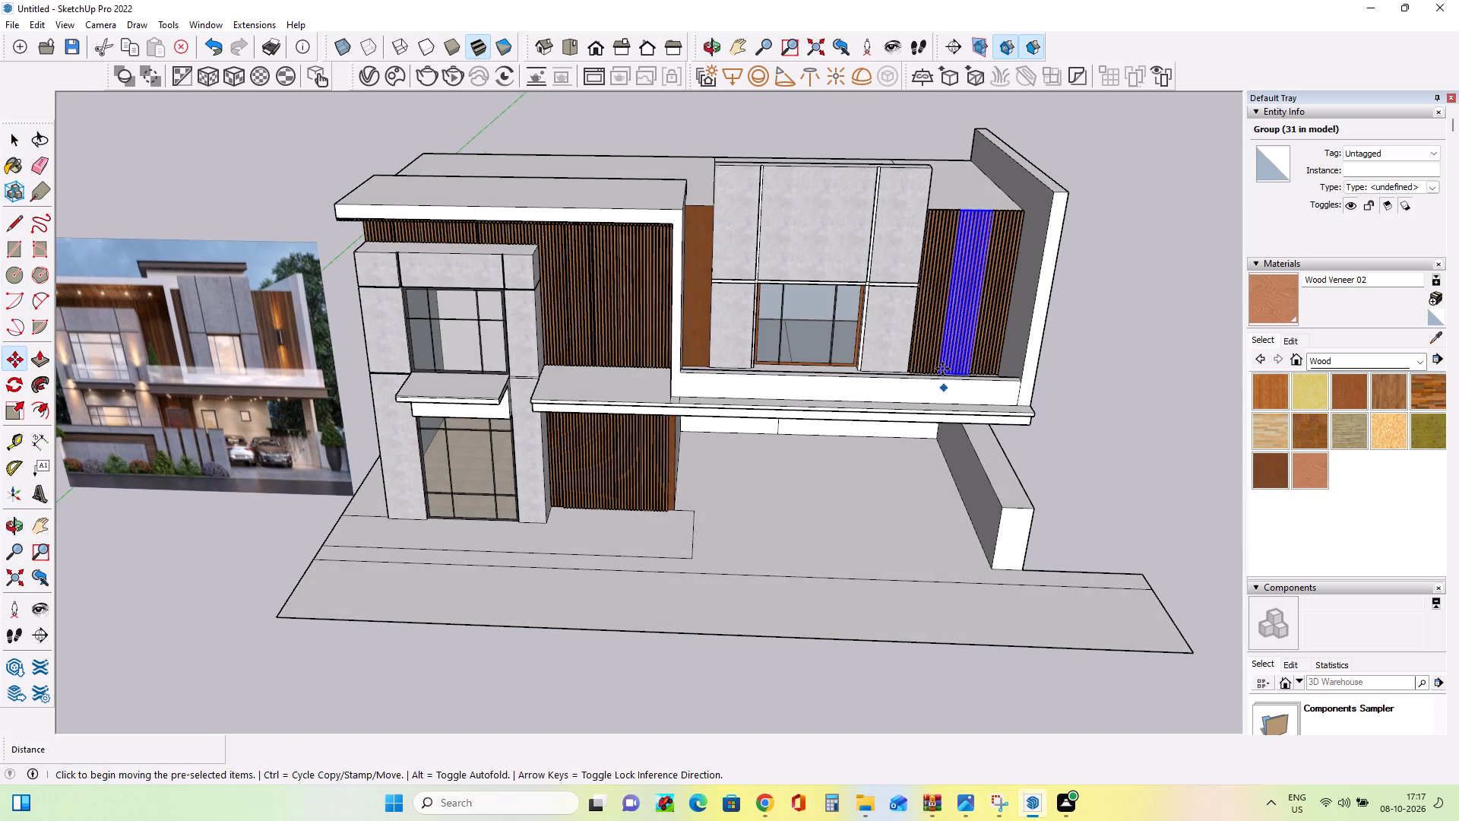
pyautogui.moveTo(946, 369); pyautogui.dragTo(957, 407, button='middle')
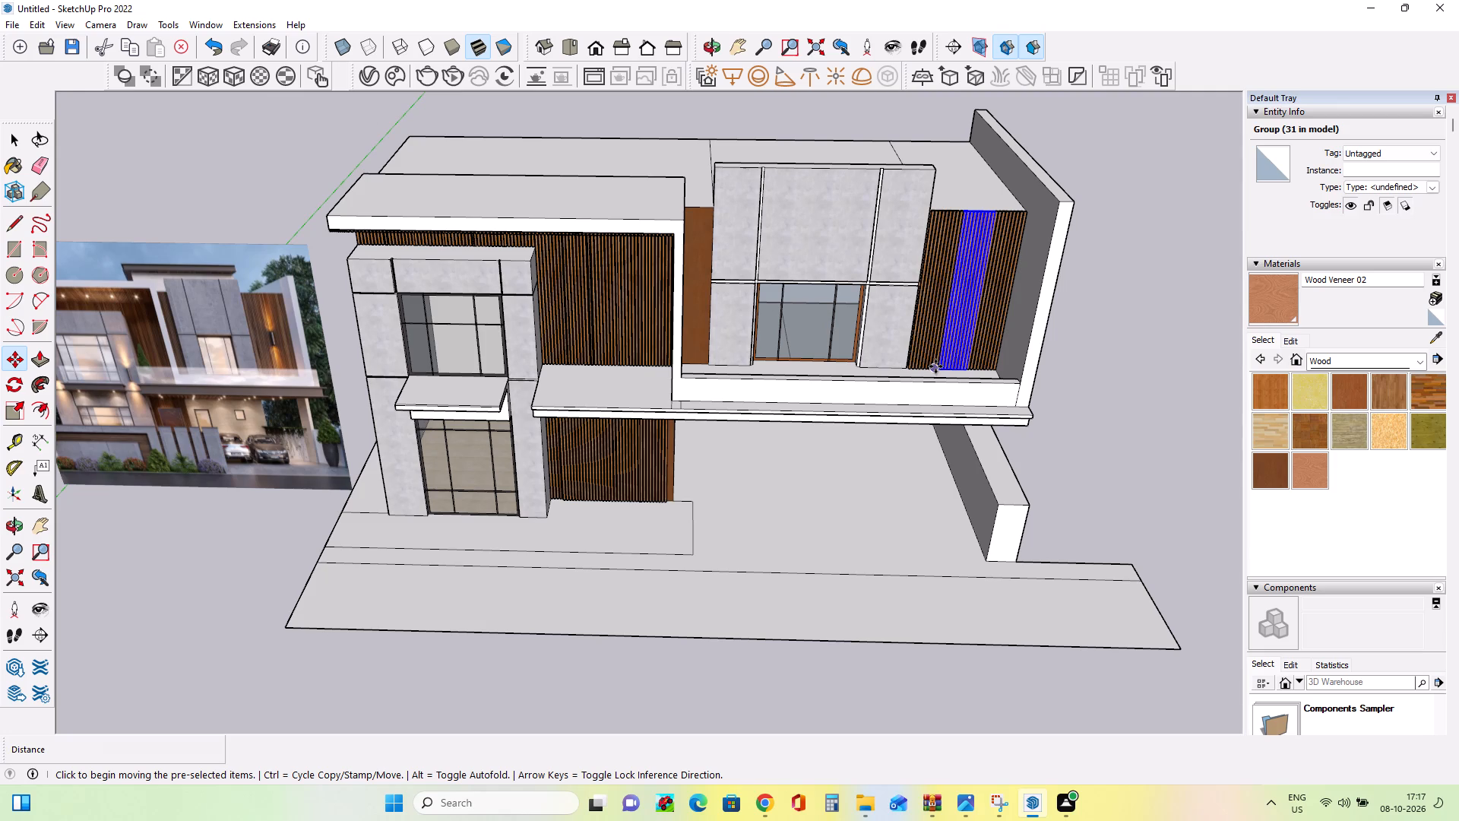
pyautogui.click(935, 366)
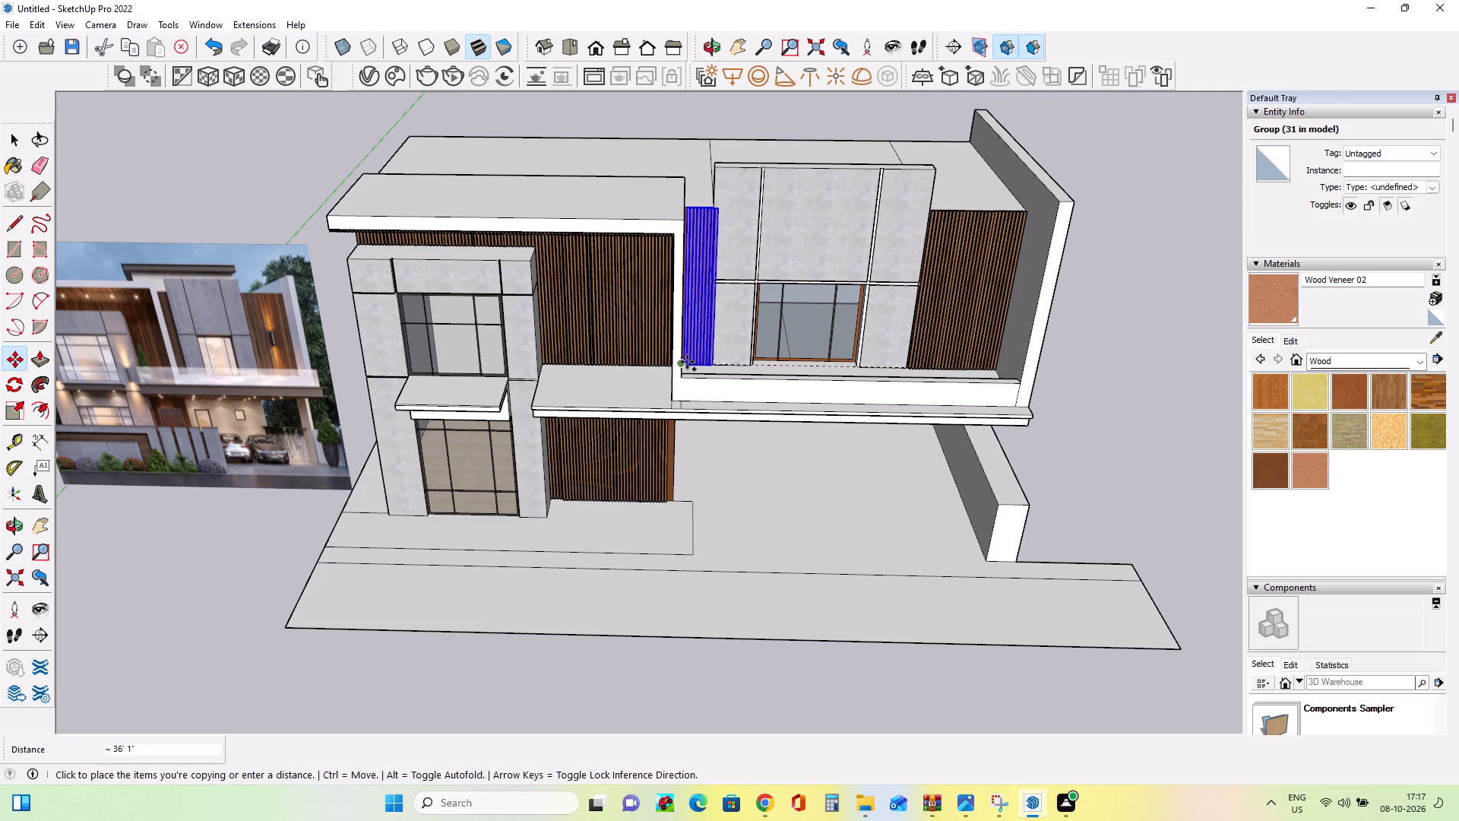
pyautogui.click(687, 362)
# Move the copied slat group about 4 3/4" to sit flush against the inner corner of the recess.
pyautogui.moveTo(810, 363); pyautogui.dragTo(564, 416, button='middle')
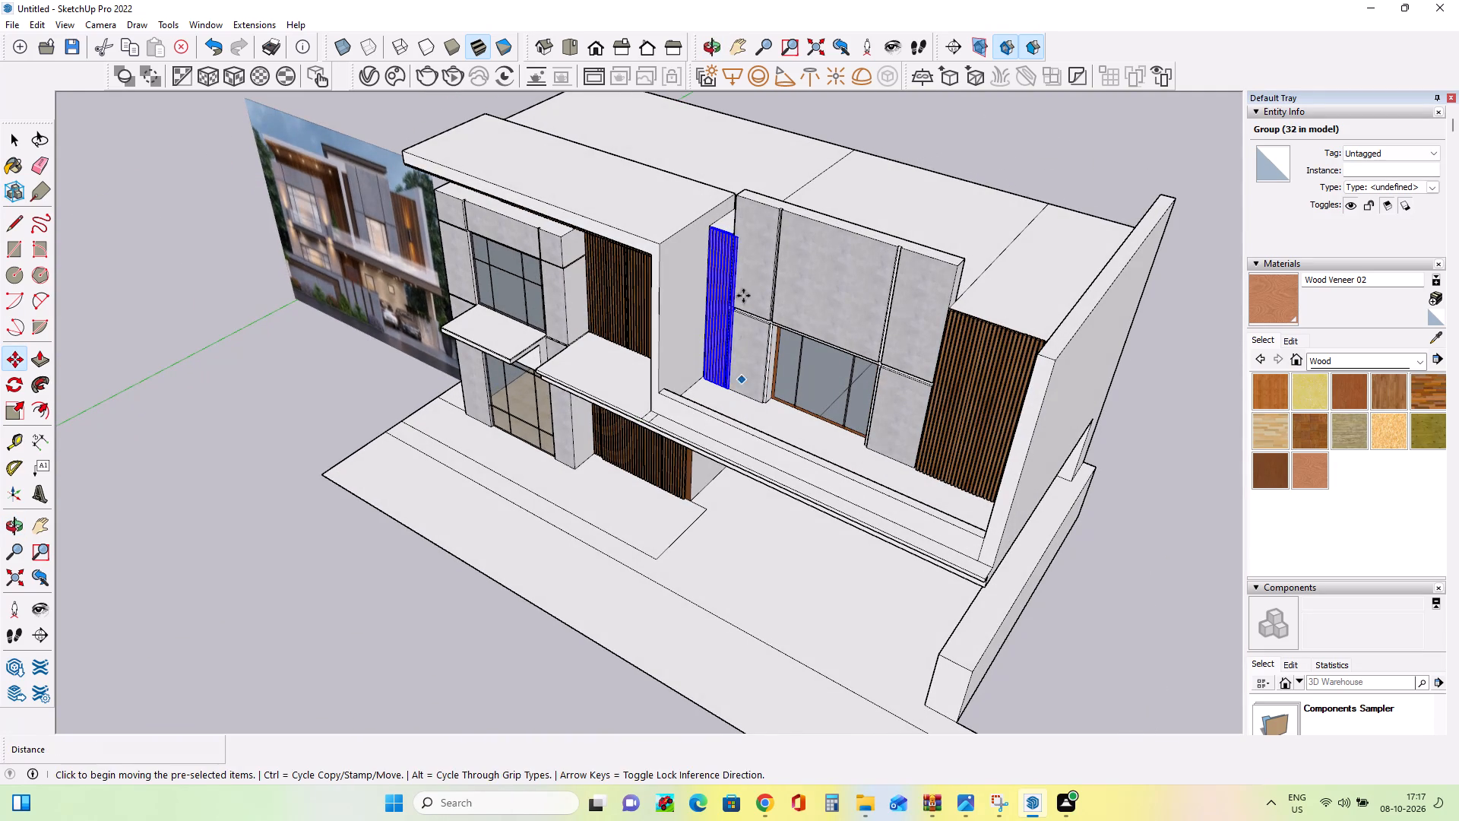
pyautogui.moveTo(742, 303); pyautogui.dragTo(779, 421, button='middle')
pyautogui.moveTo(833, 418); pyautogui.dragTo(862, 410, button='middle')
pyautogui.moveTo(878, 403); pyautogui.dragTo(1031, 289, button='middle')
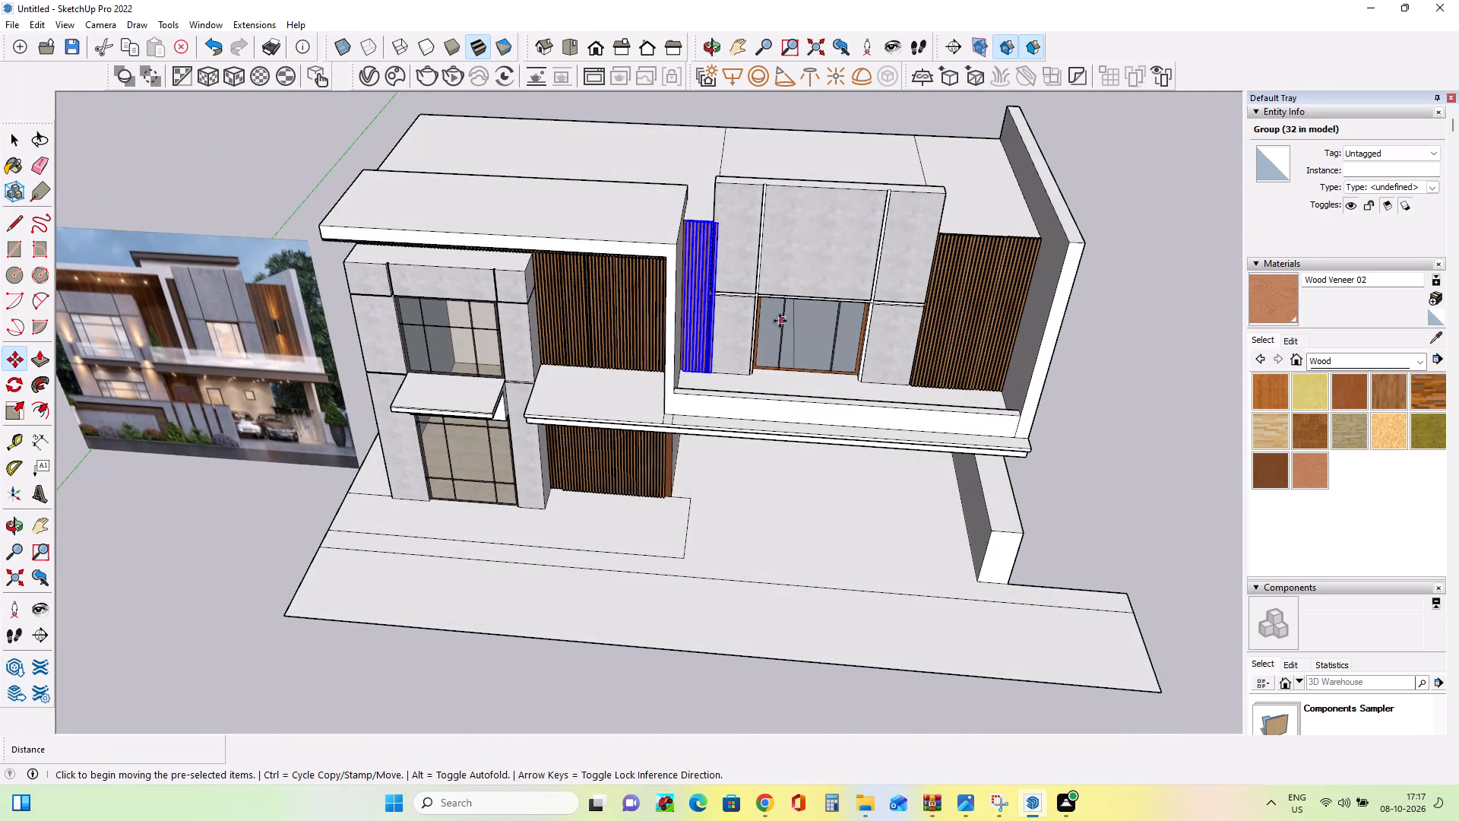
pyautogui.moveTo(782, 322); pyautogui.dragTo(835, 326, button='middle')
pyautogui.scroll(13, 685, 363)
pyautogui.moveTo(705, 360); pyautogui.dragTo(669, 369, button='middle')
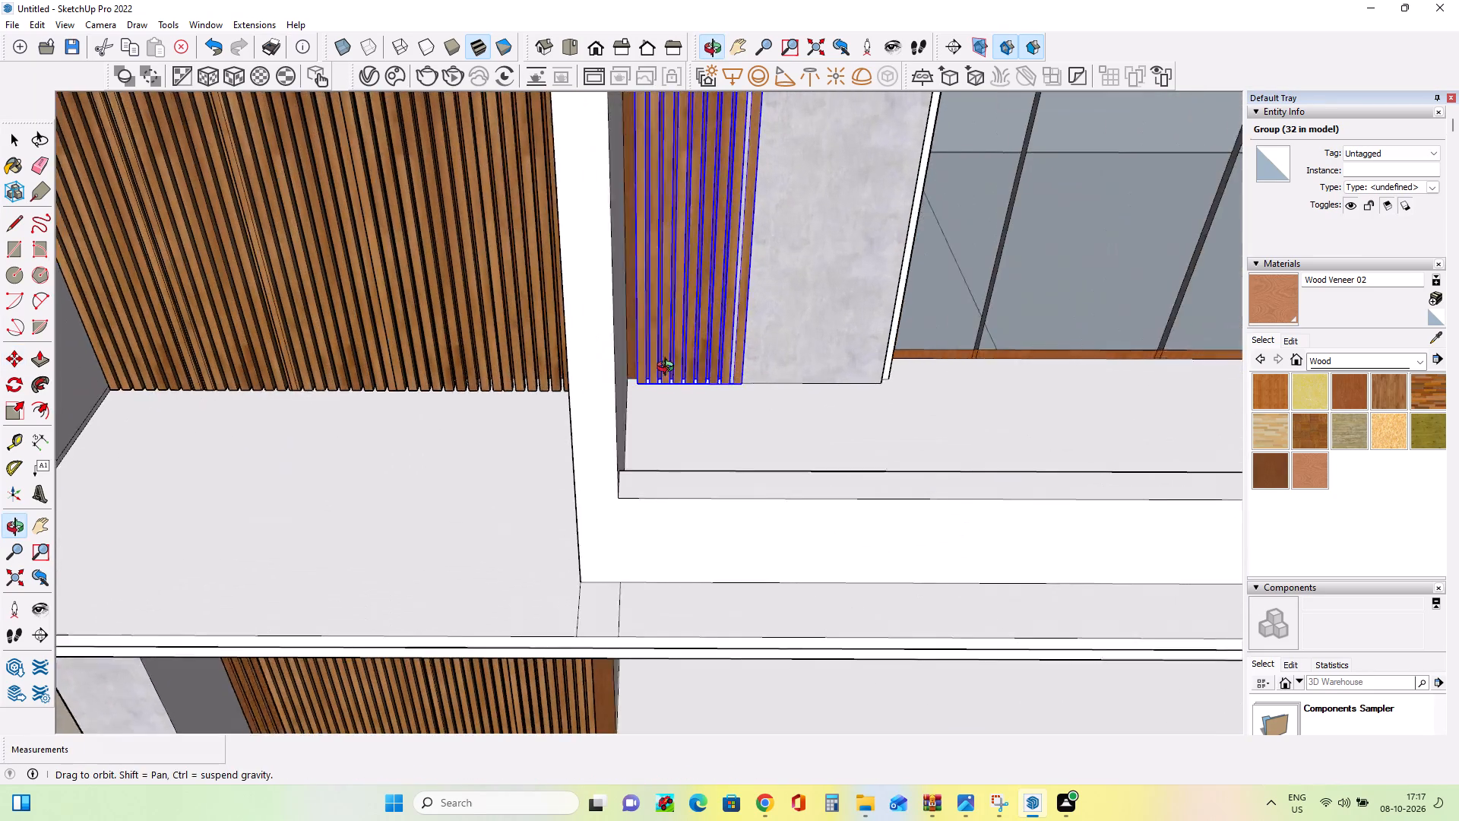
pyautogui.moveTo(669, 369); pyautogui.dragTo(616, 381, button='middle')
pyautogui.click(627, 392)
pyautogui.click(619, 388)
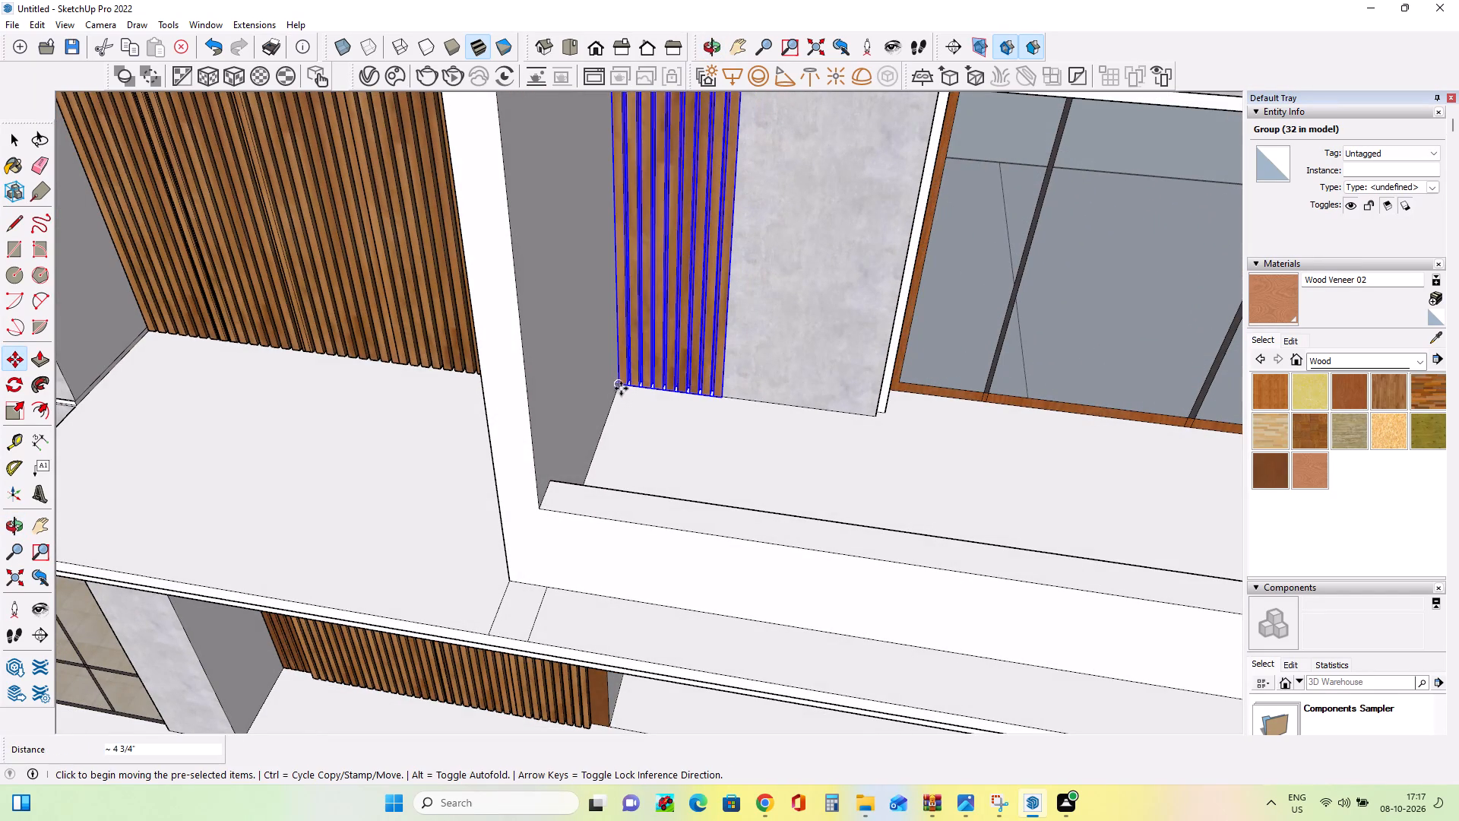
# Examine the slatted and panelled facade against the reference image from front and low views.
pyautogui.scroll(-4, 802, 412)
pyautogui.scroll(-8, 925, 369)
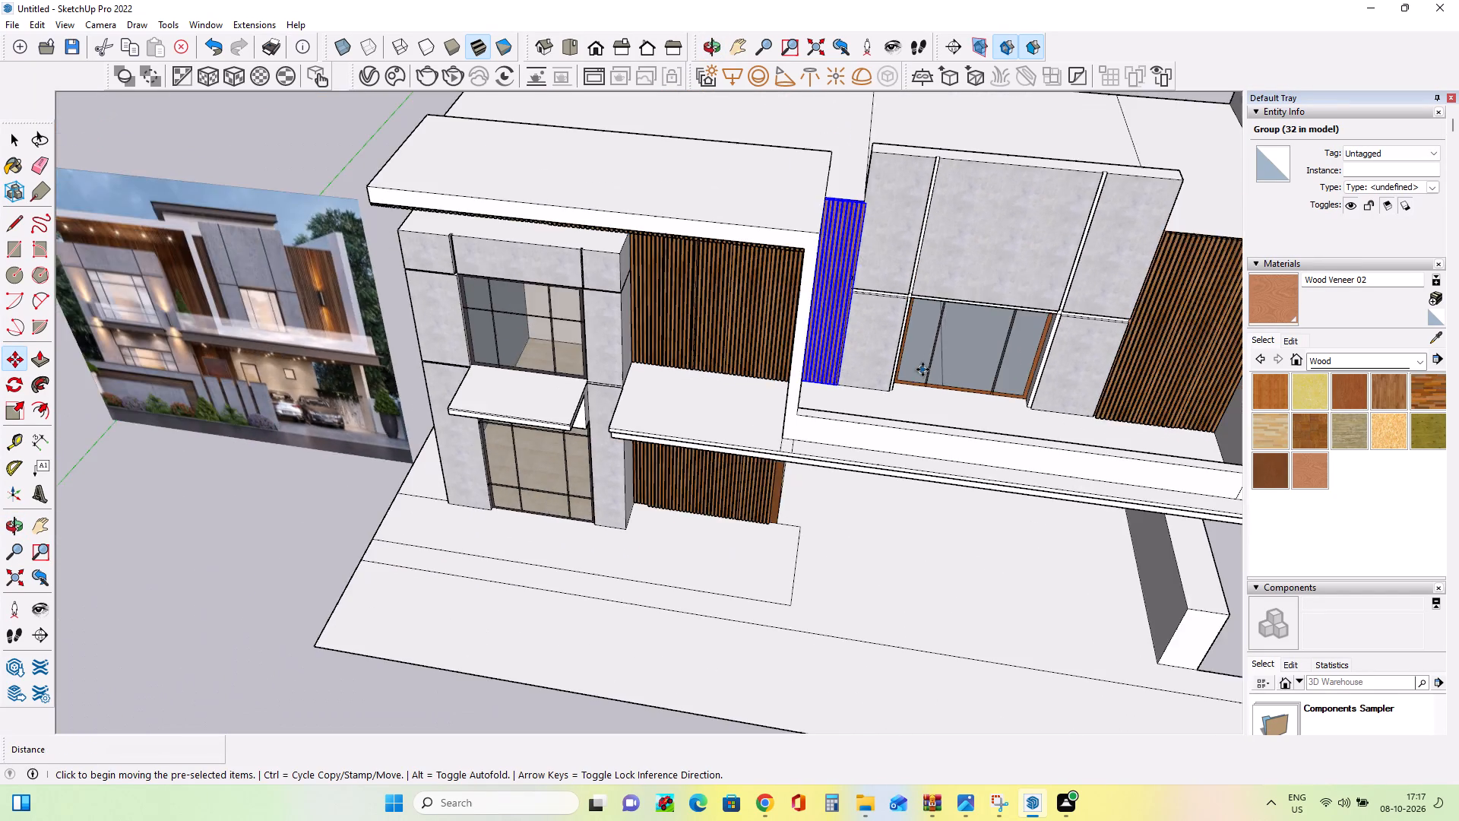
pyautogui.scroll(-10, 923, 368)
pyautogui.moveTo(939, 419); pyautogui.dragTo(891, 236, button='middle')
pyautogui.scroll(5, 894, 399)
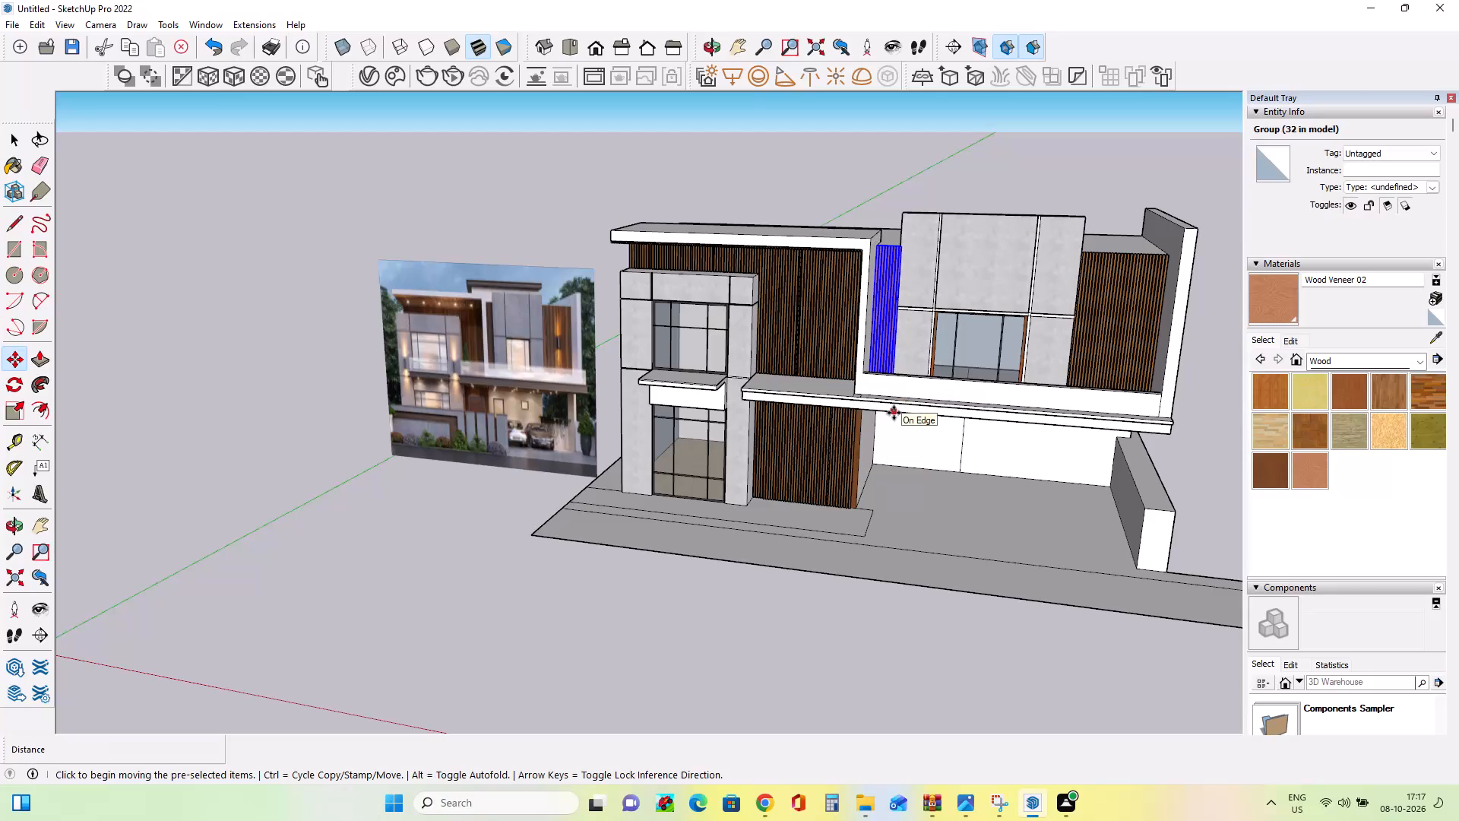
pyautogui.moveTo(894, 415); pyautogui.dragTo(889, 372, button='middle')
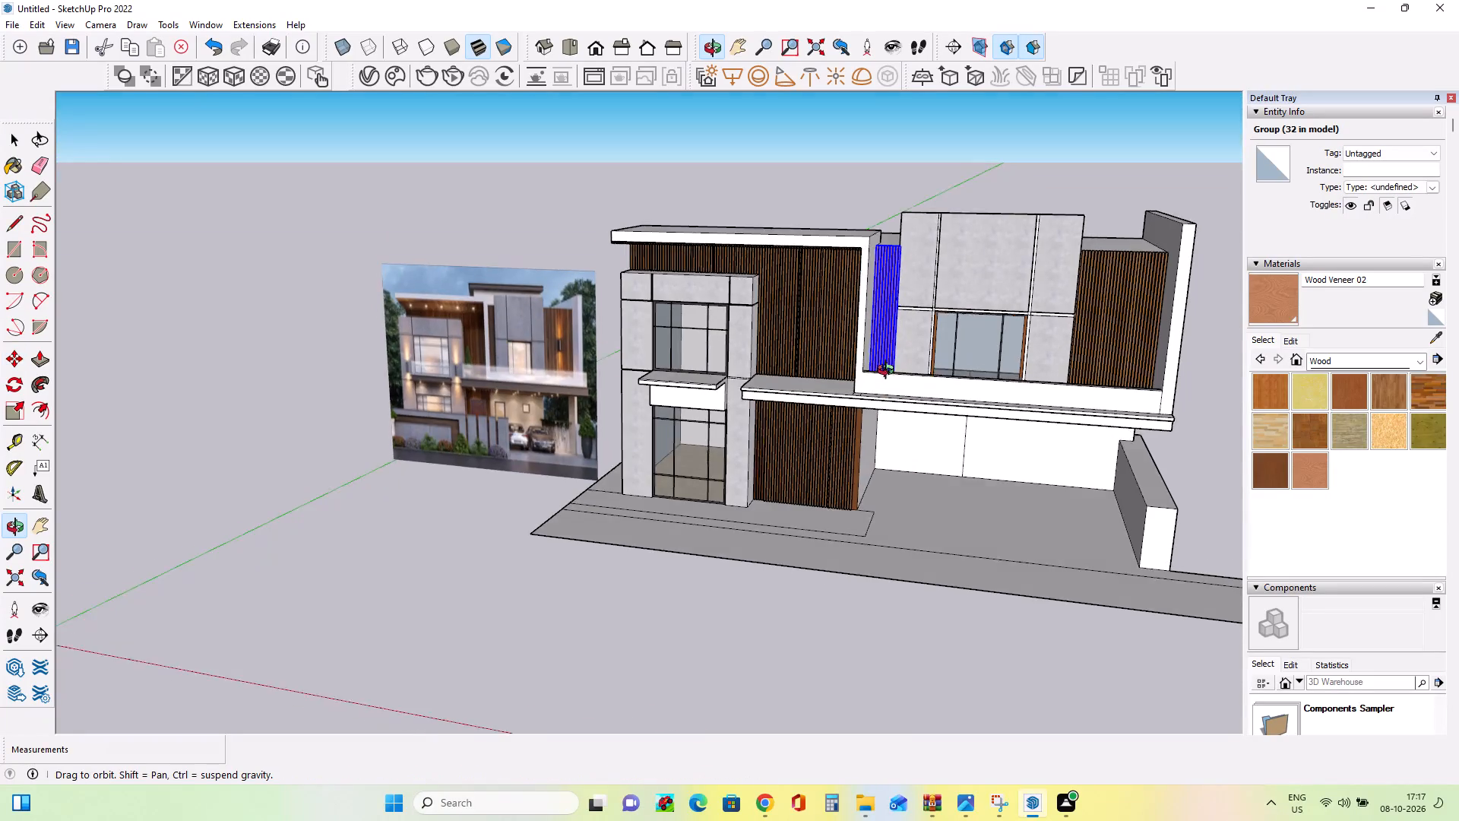
pyautogui.moveTo(889, 372); pyautogui.dragTo(893, 344, button='middle')
pyautogui.scroll(2, 776, 405)
pyautogui.moveTo(776, 405); pyautogui.dragTo(774, 405, button='middle')
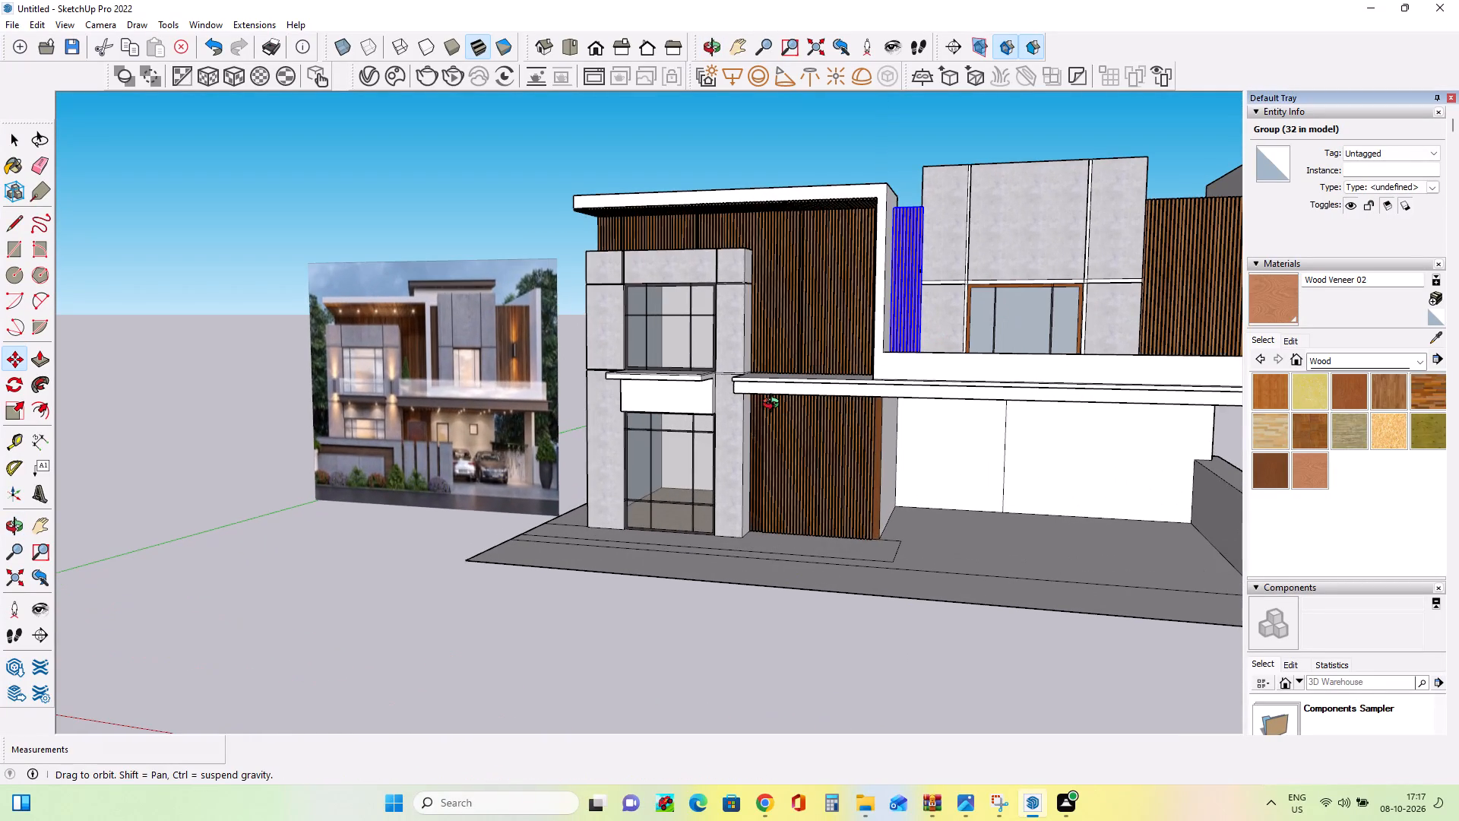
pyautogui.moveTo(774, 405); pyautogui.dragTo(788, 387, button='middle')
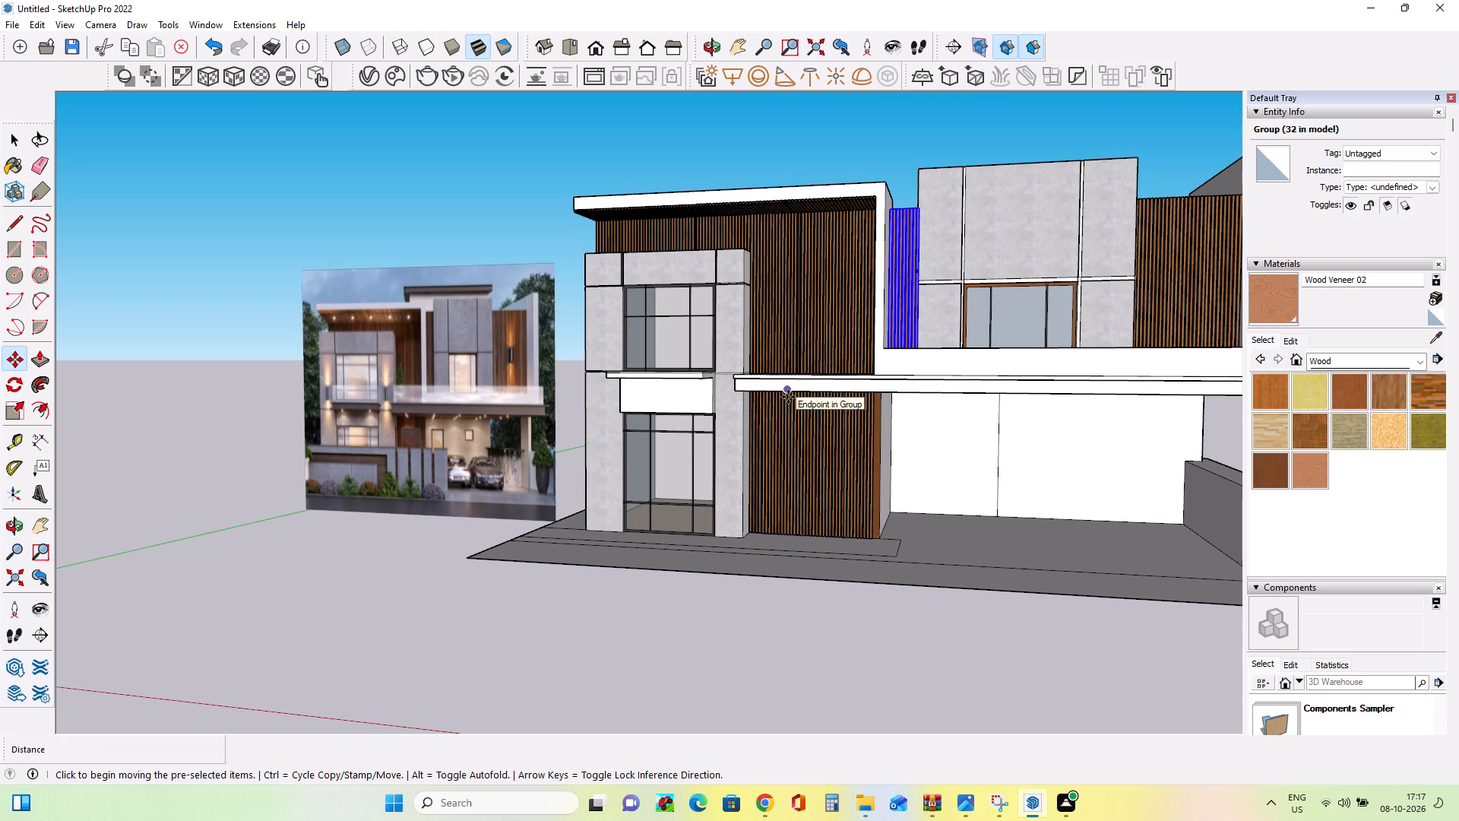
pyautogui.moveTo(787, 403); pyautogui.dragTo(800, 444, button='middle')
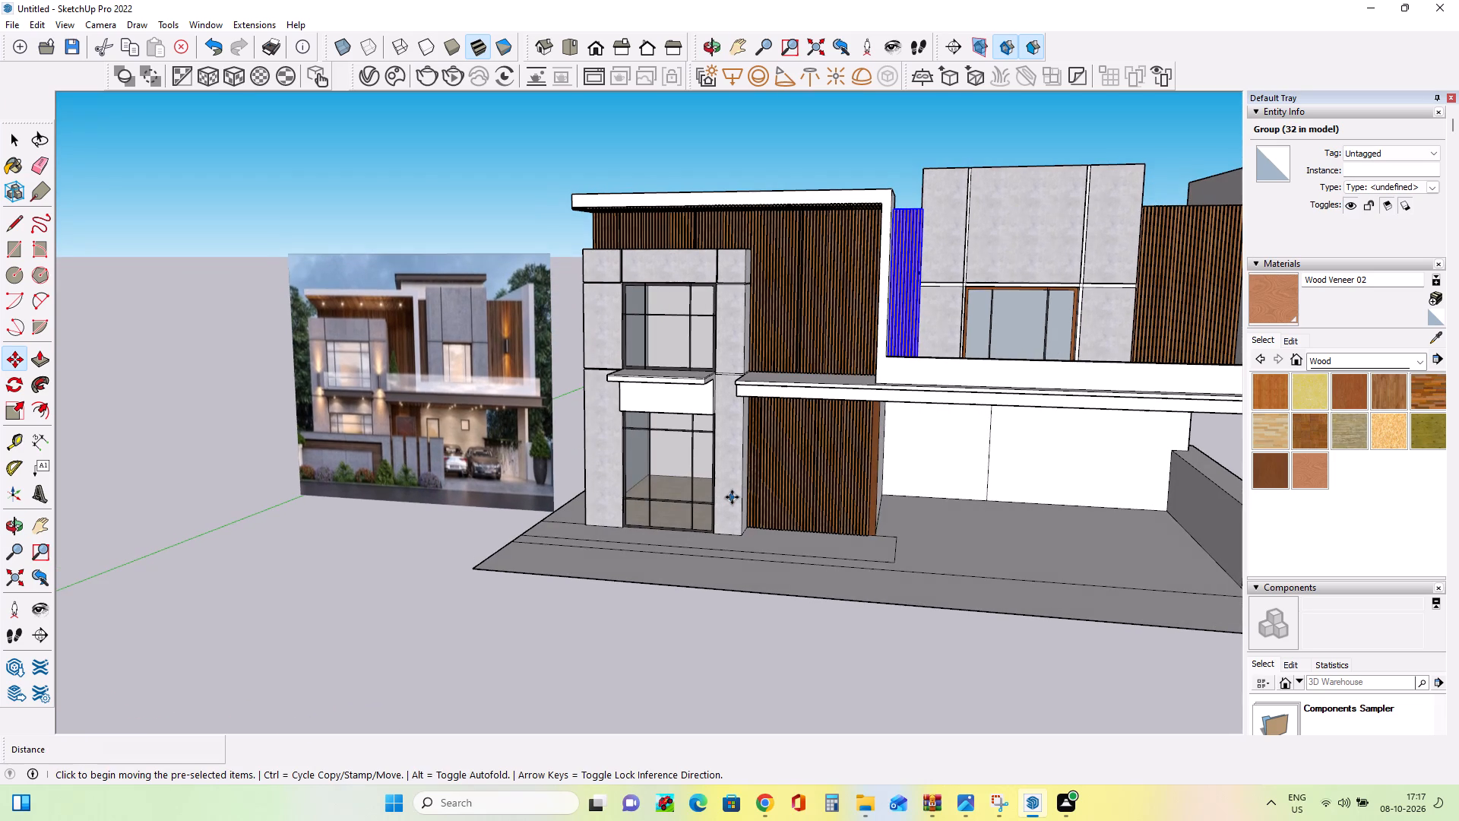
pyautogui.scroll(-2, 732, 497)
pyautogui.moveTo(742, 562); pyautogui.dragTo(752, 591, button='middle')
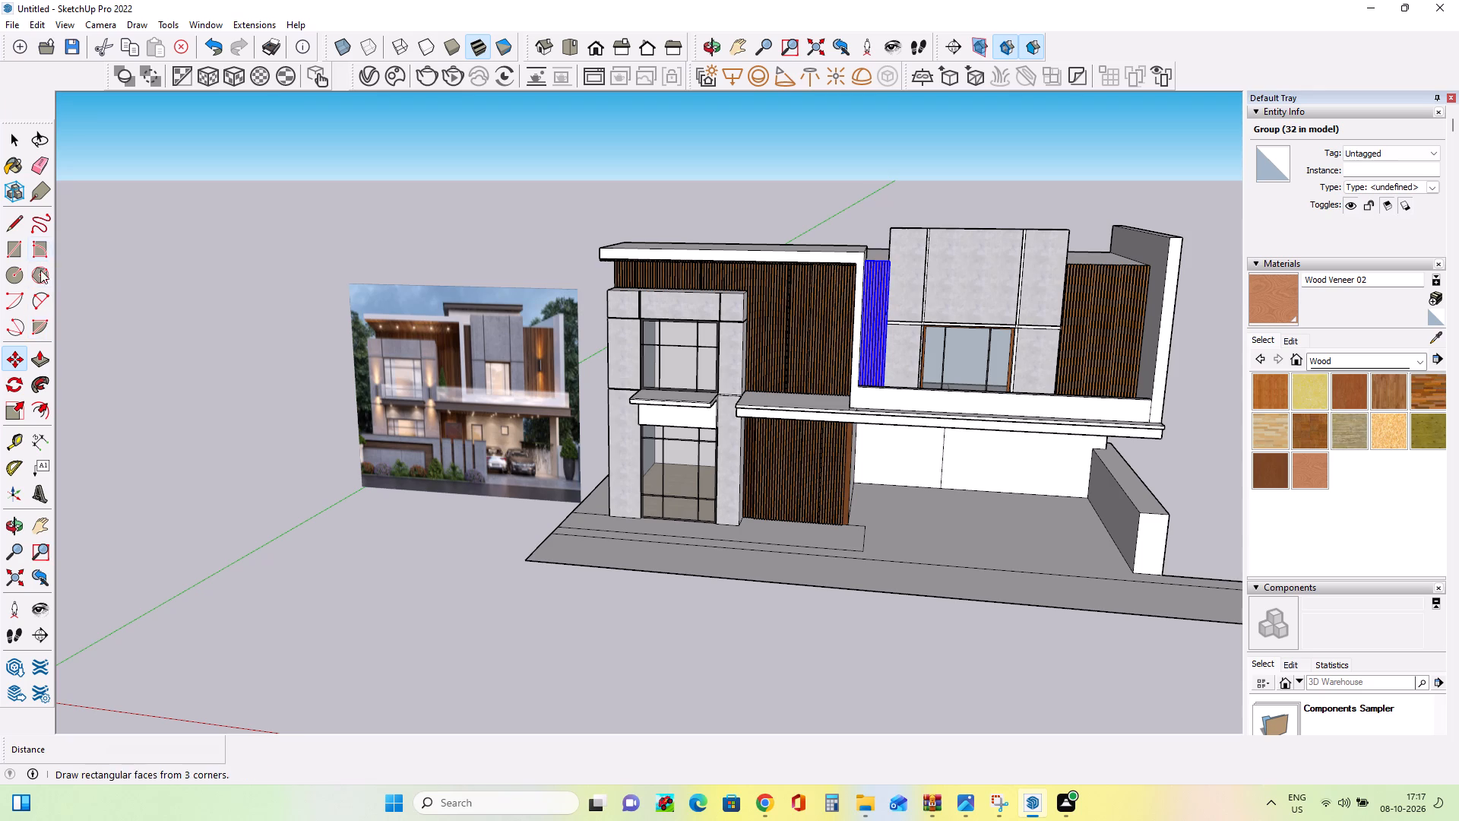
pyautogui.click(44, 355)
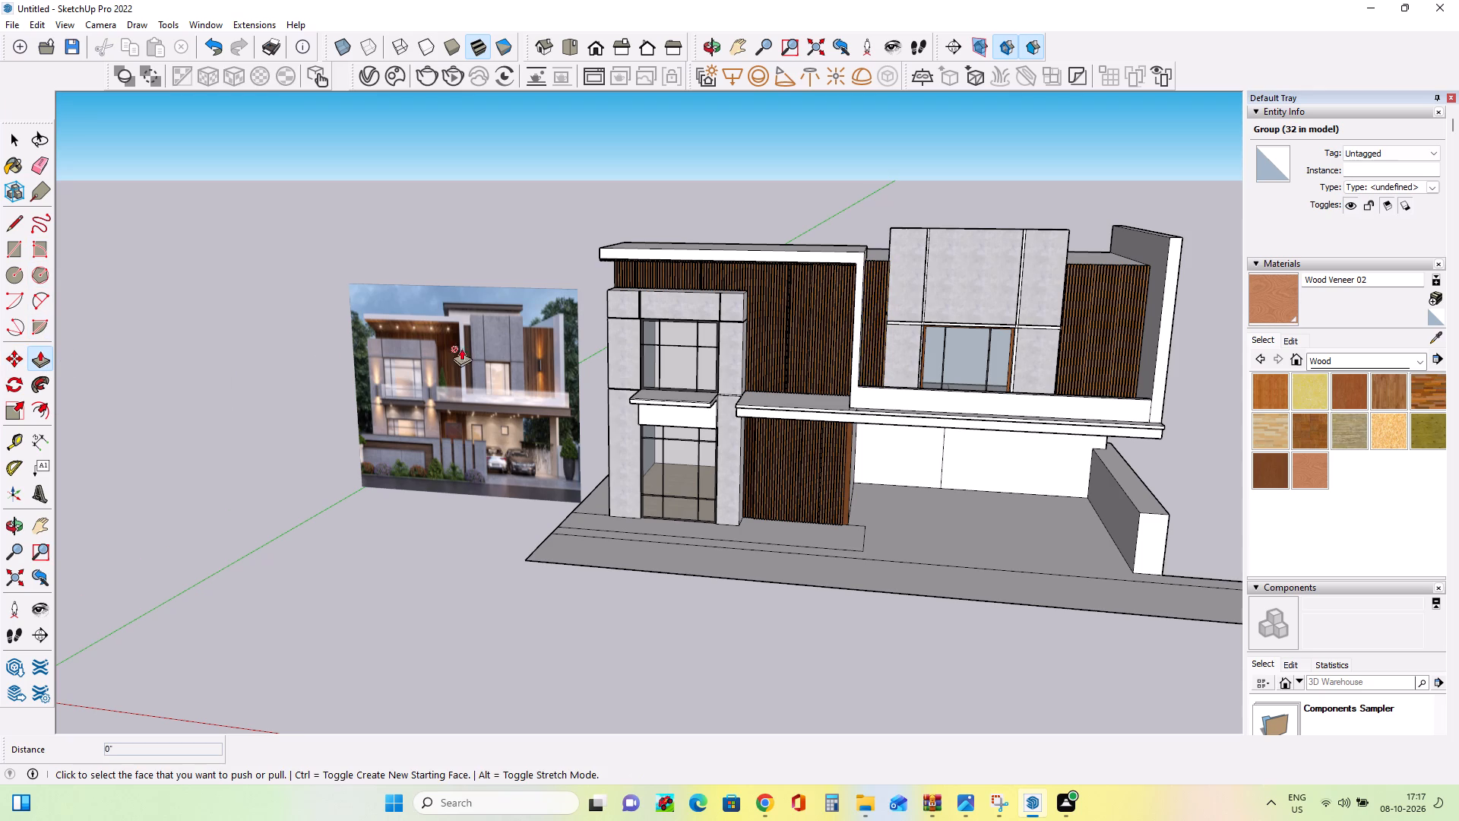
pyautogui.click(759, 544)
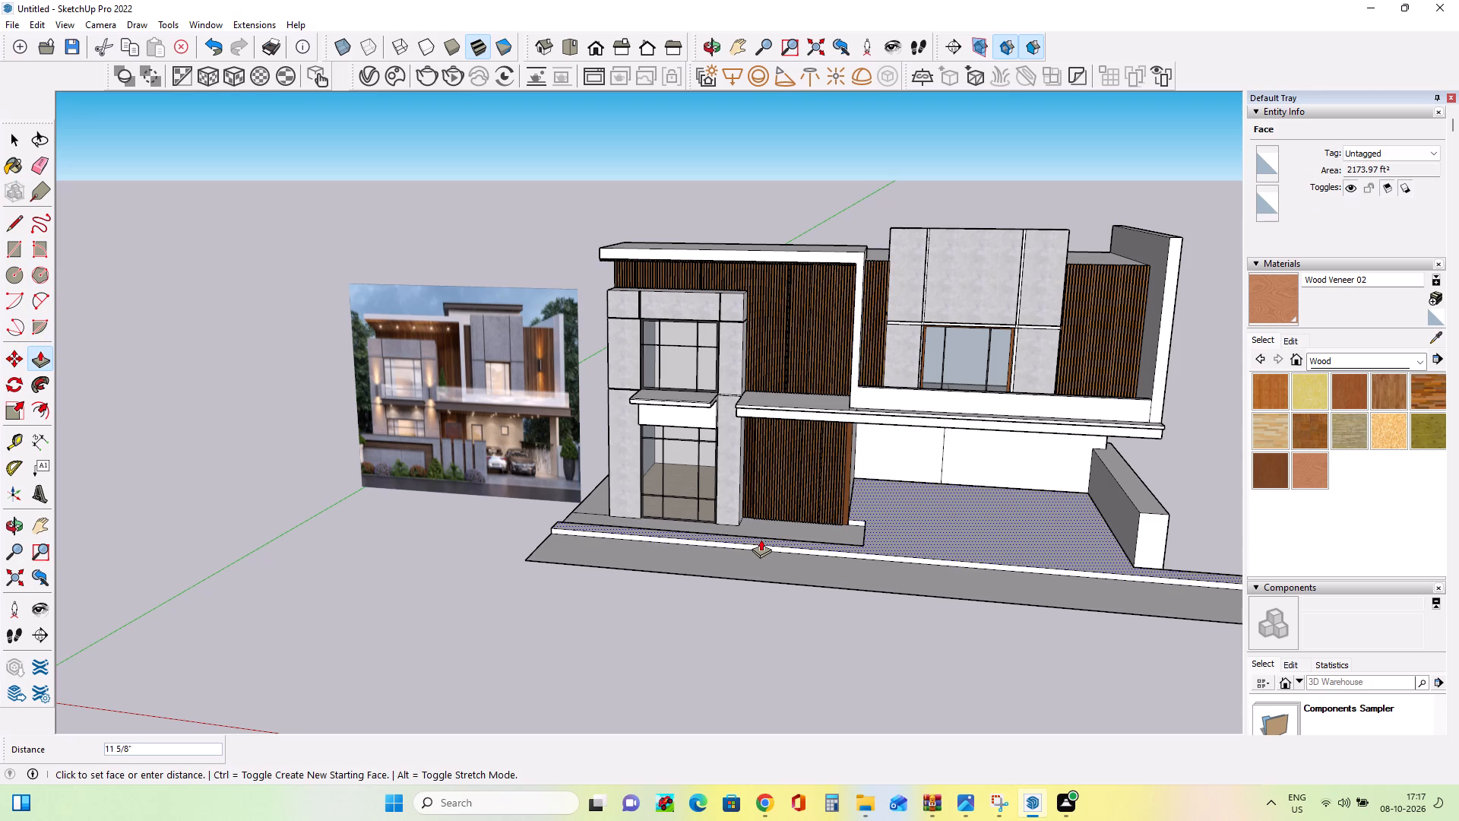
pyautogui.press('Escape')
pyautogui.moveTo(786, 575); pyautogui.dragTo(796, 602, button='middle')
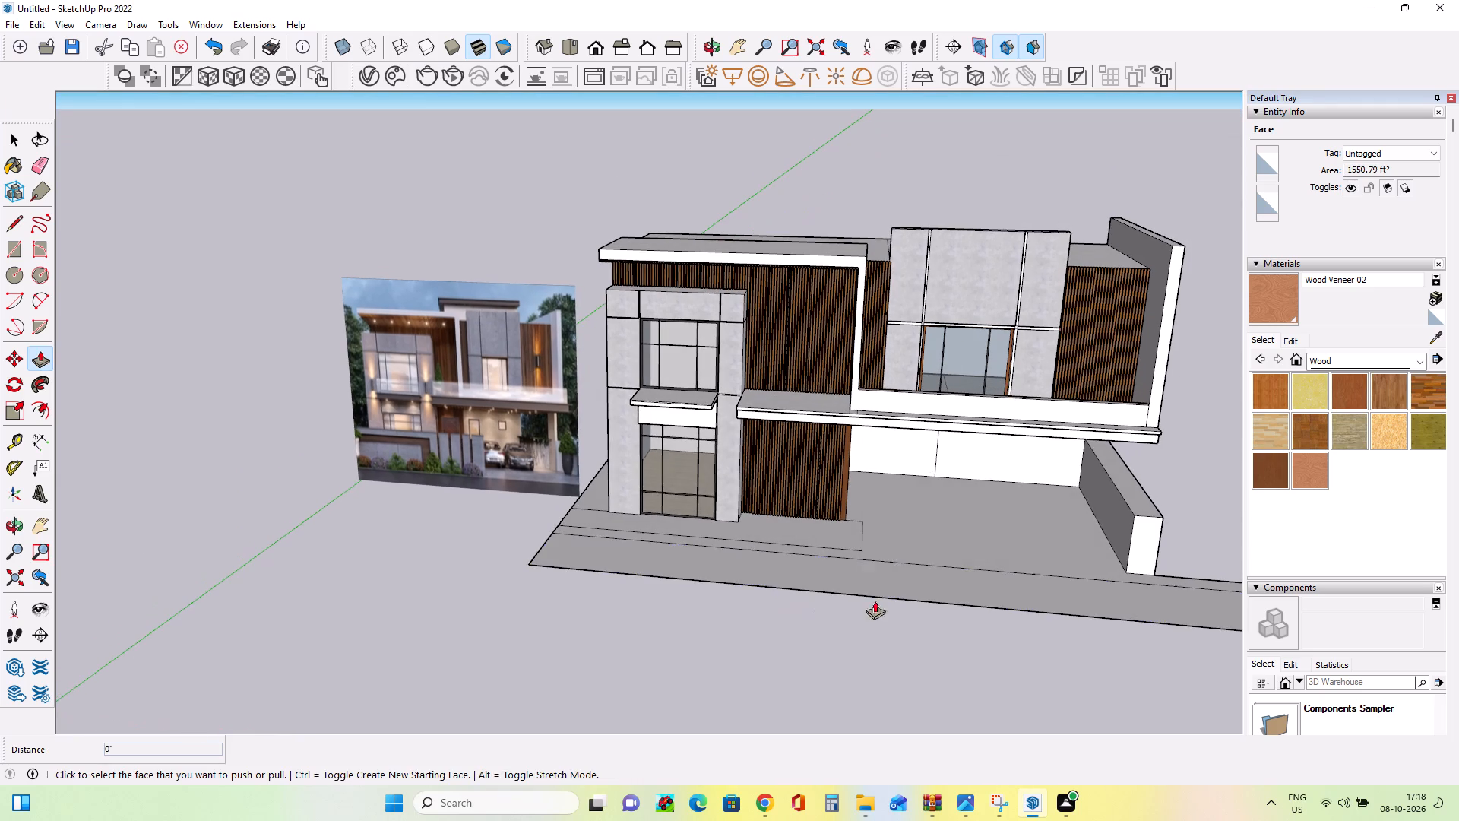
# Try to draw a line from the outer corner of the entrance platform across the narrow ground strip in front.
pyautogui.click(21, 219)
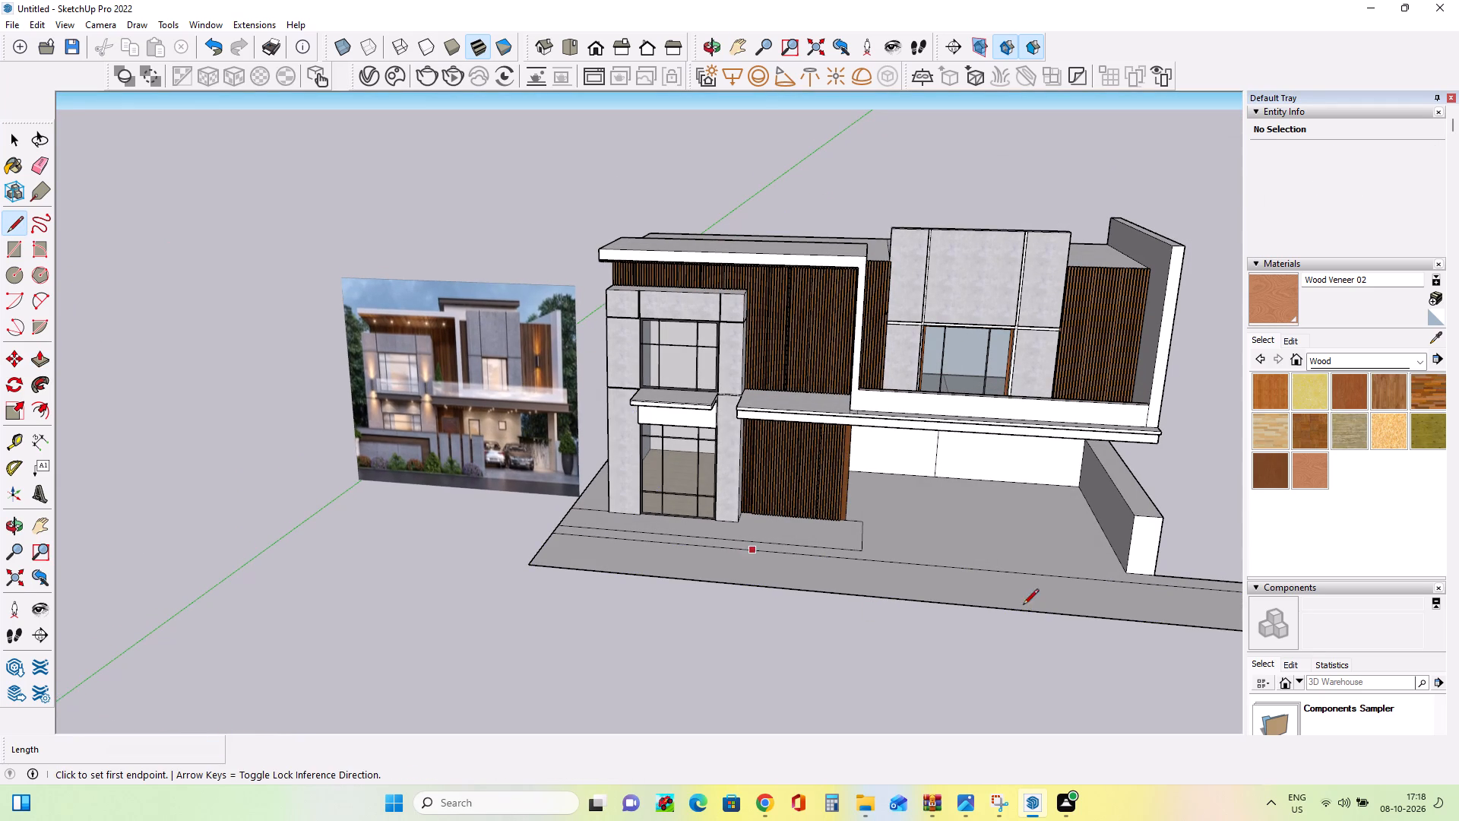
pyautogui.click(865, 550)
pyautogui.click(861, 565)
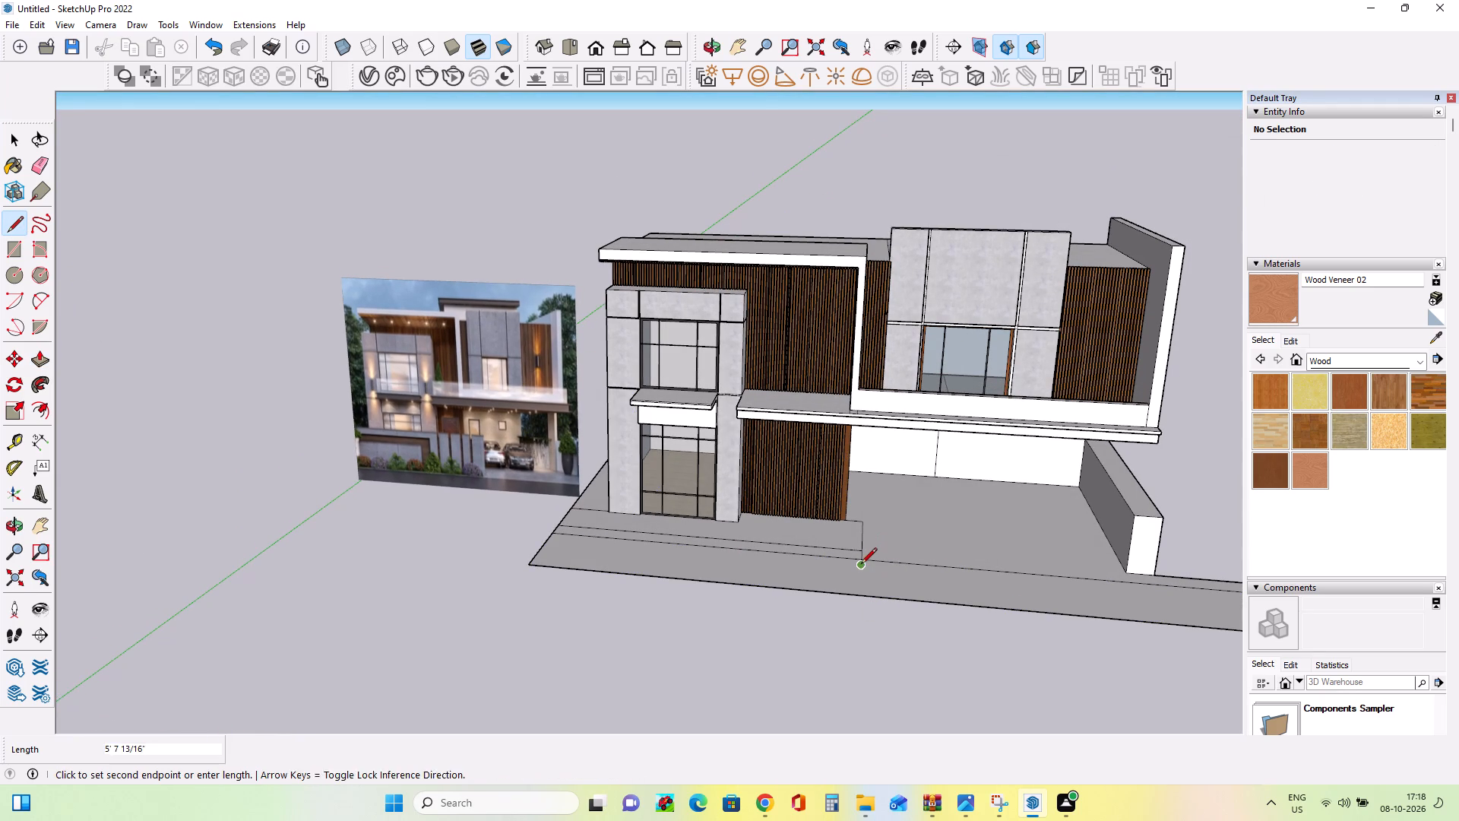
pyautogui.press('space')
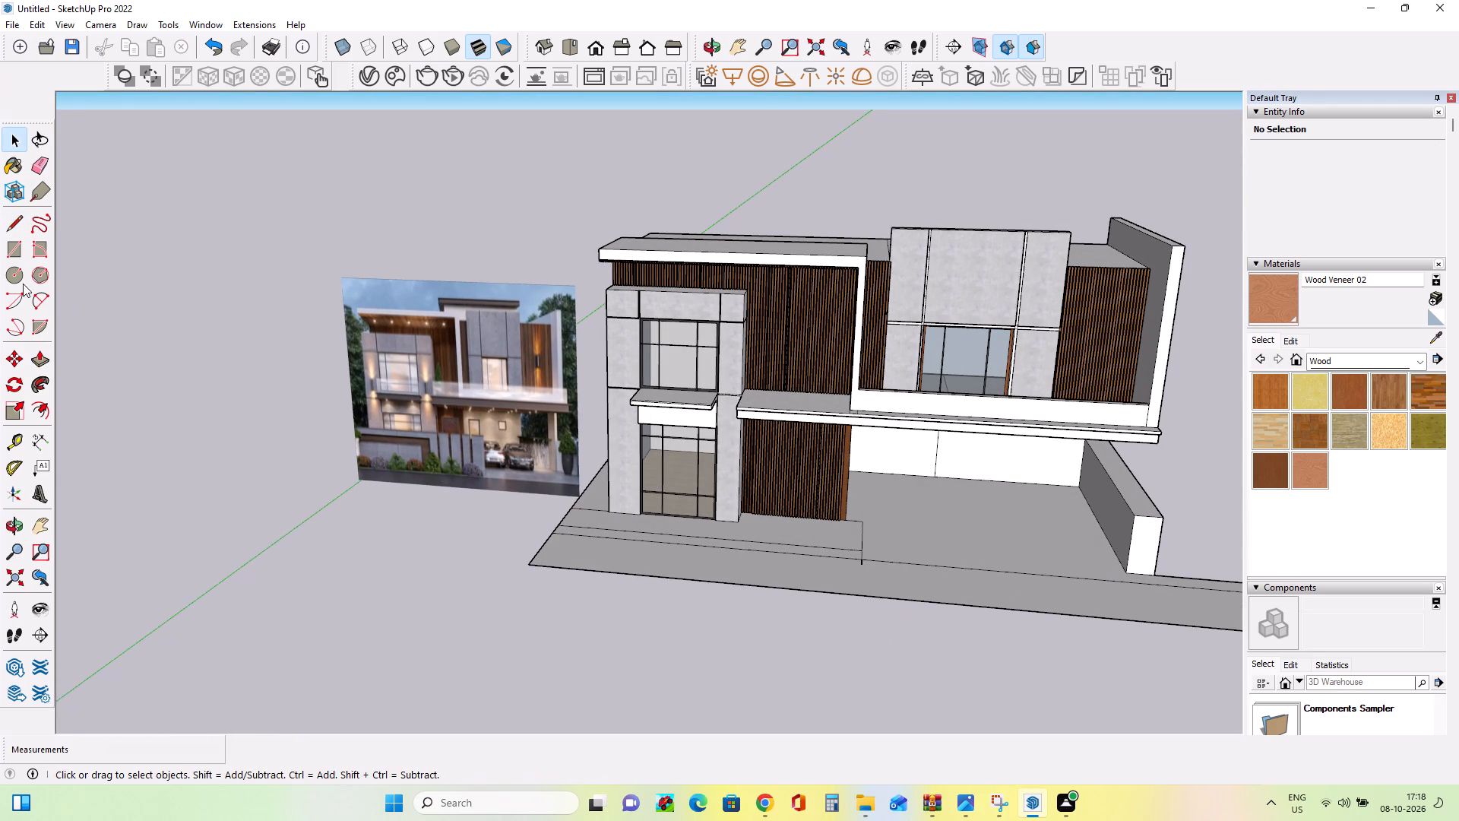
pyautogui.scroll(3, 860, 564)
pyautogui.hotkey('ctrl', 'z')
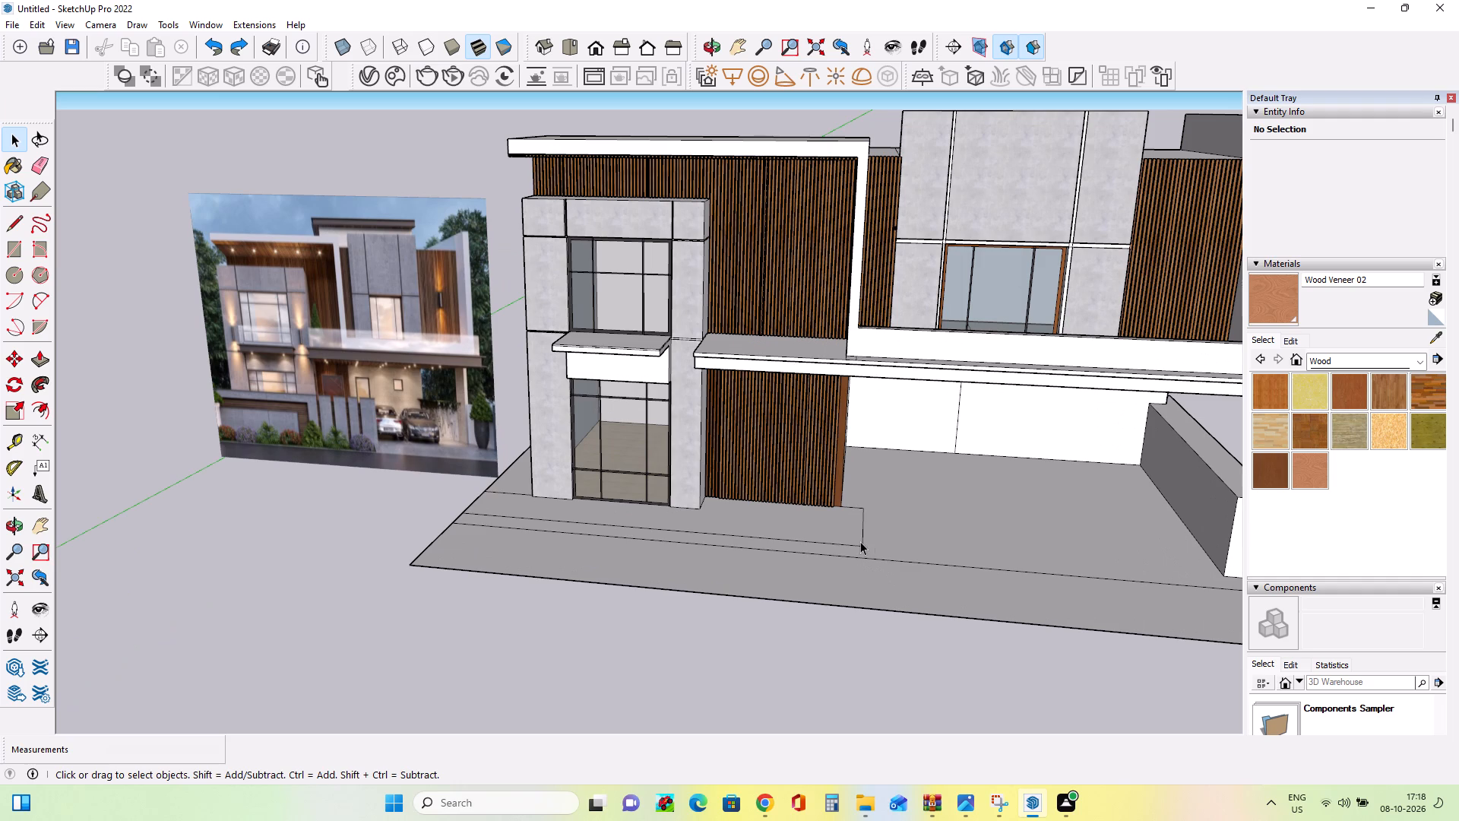
# Close the narrow front ground strip with a line about 3' 7" long at the platform corner and raise it about 12' 2" as a boundary wall.
pyautogui.click(17, 230)
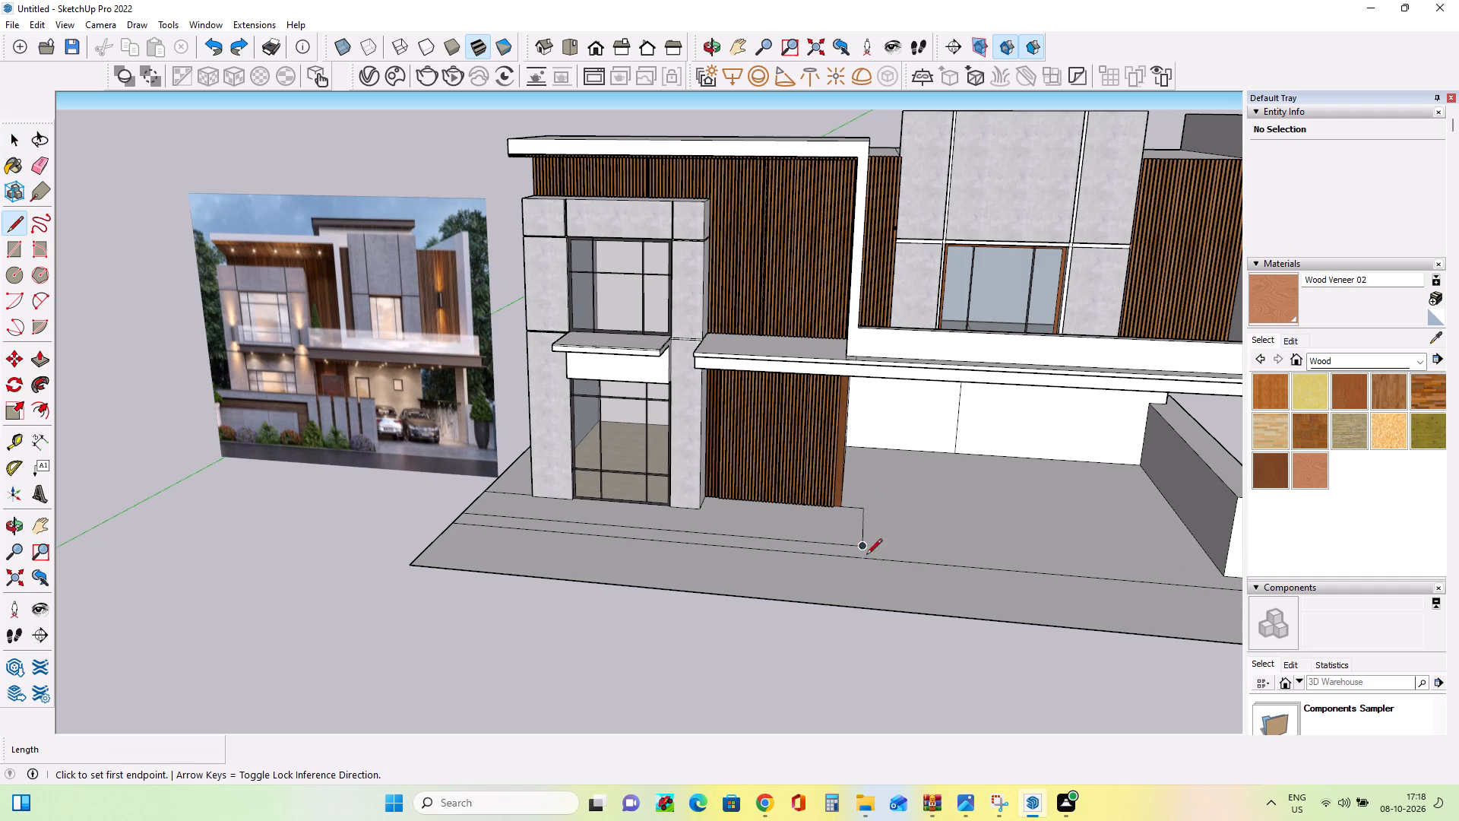
pyautogui.click(866, 547)
pyautogui.click(863, 560)
pyautogui.click(43, 357)
pyautogui.click(637, 530)
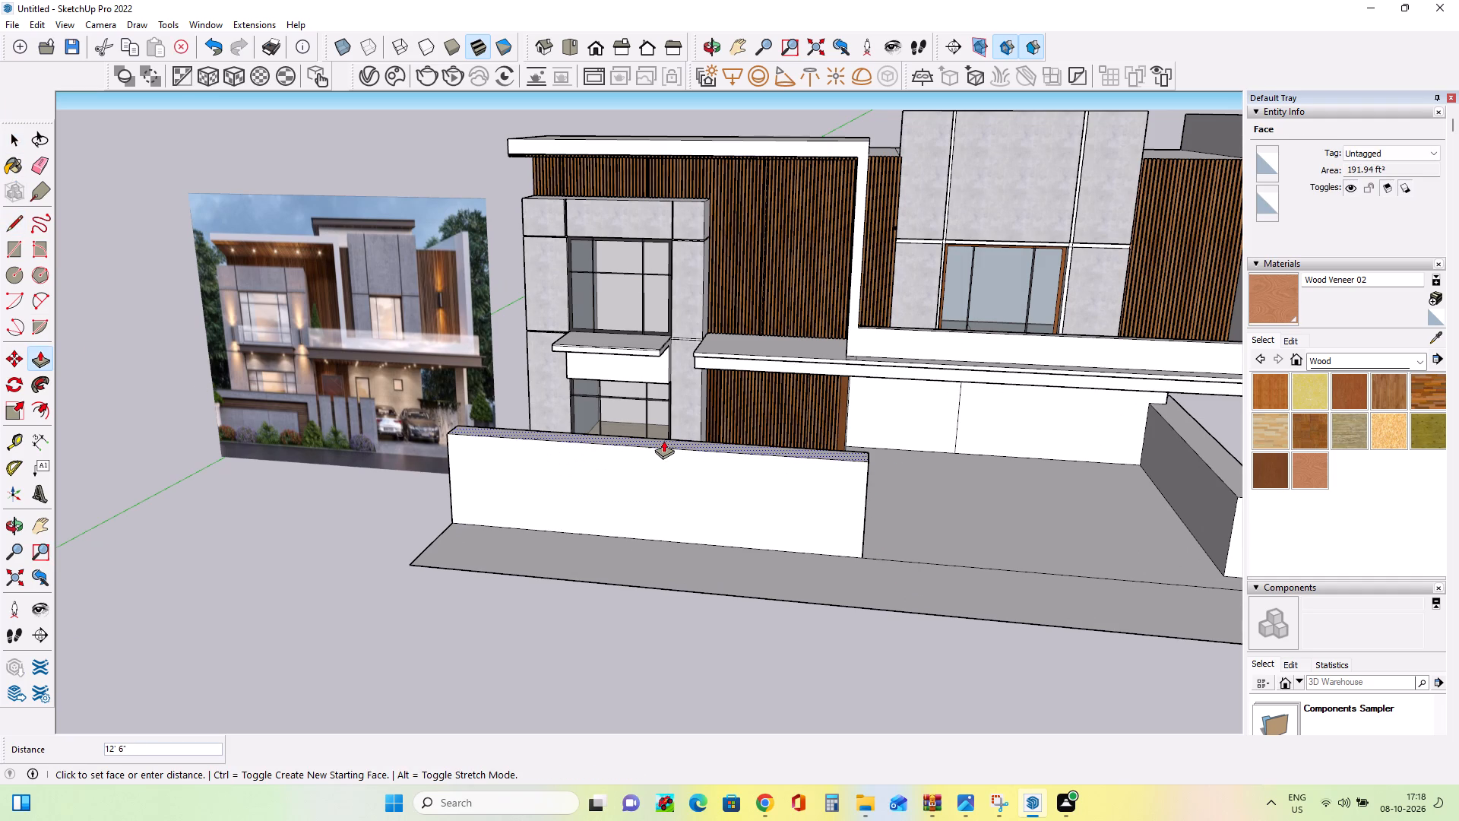
pyautogui.click(669, 442)
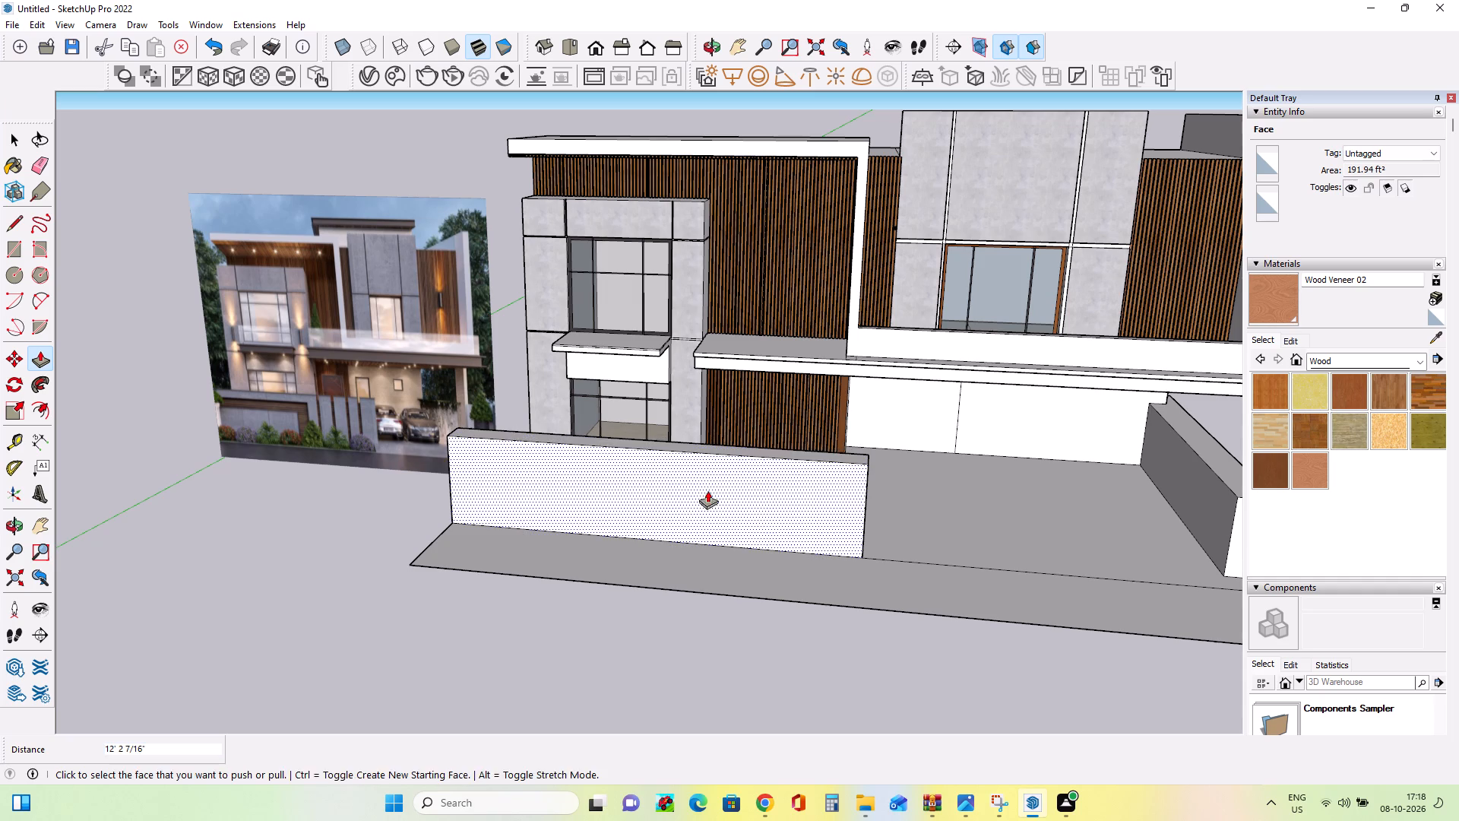
# Push the inner face of the new boundary wall in about 2' 1" to make the wall thinner.
pyautogui.moveTo(767, 534); pyautogui.dragTo(179, 542, button='middle')
pyautogui.moveTo(531, 546); pyautogui.dragTo(556, 439, button='middle')
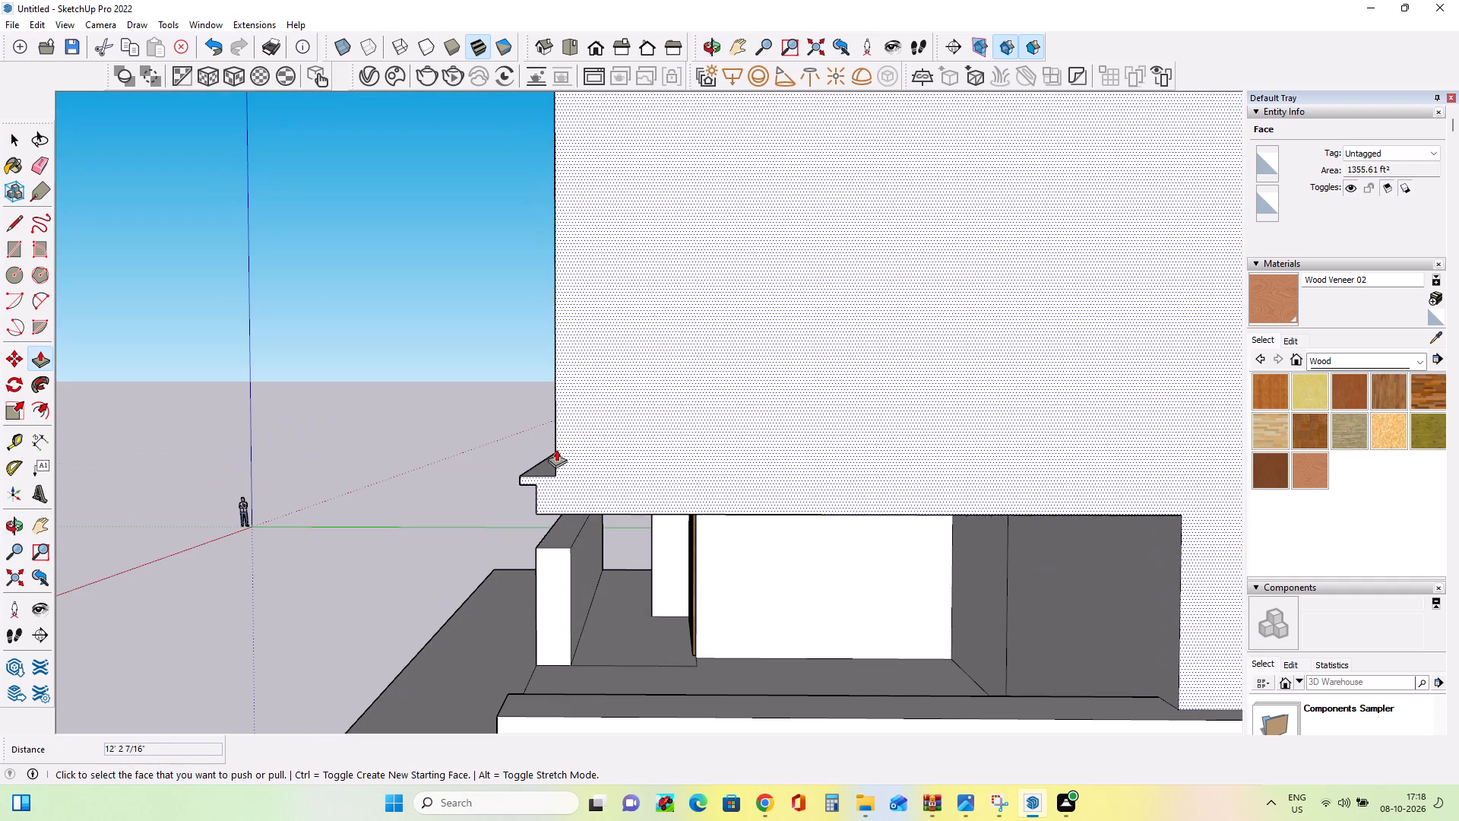
pyautogui.click(579, 578)
pyautogui.click(561, 572)
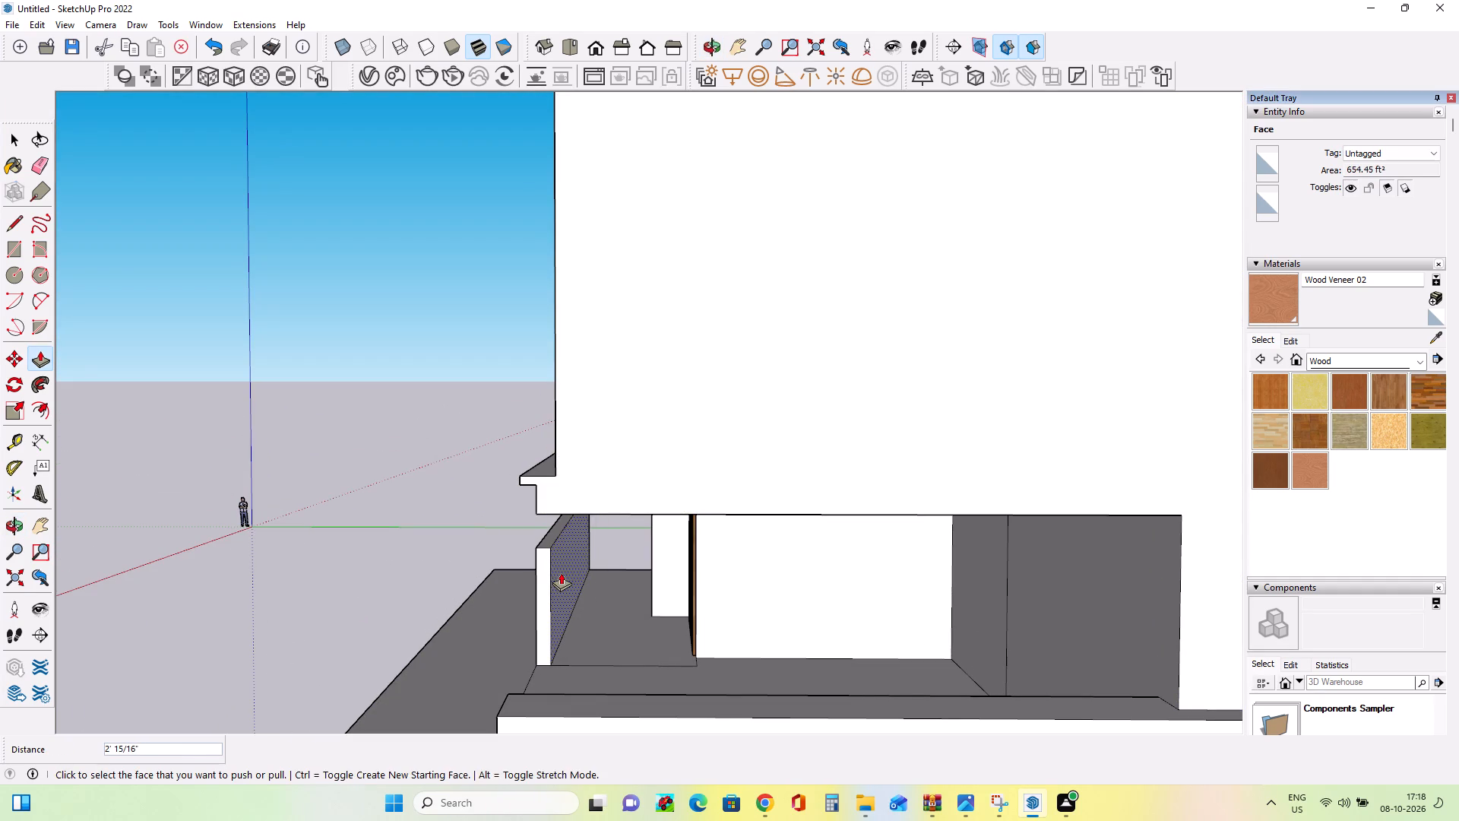
# Draw a rectangle about 26' 10" long and 8' 2" high on the boundary wall's front face, along its base from the outer end.
pyautogui.moveTo(457, 564); pyautogui.dragTo(925, 587, button='middle')
pyautogui.scroll(-10, 926, 585)
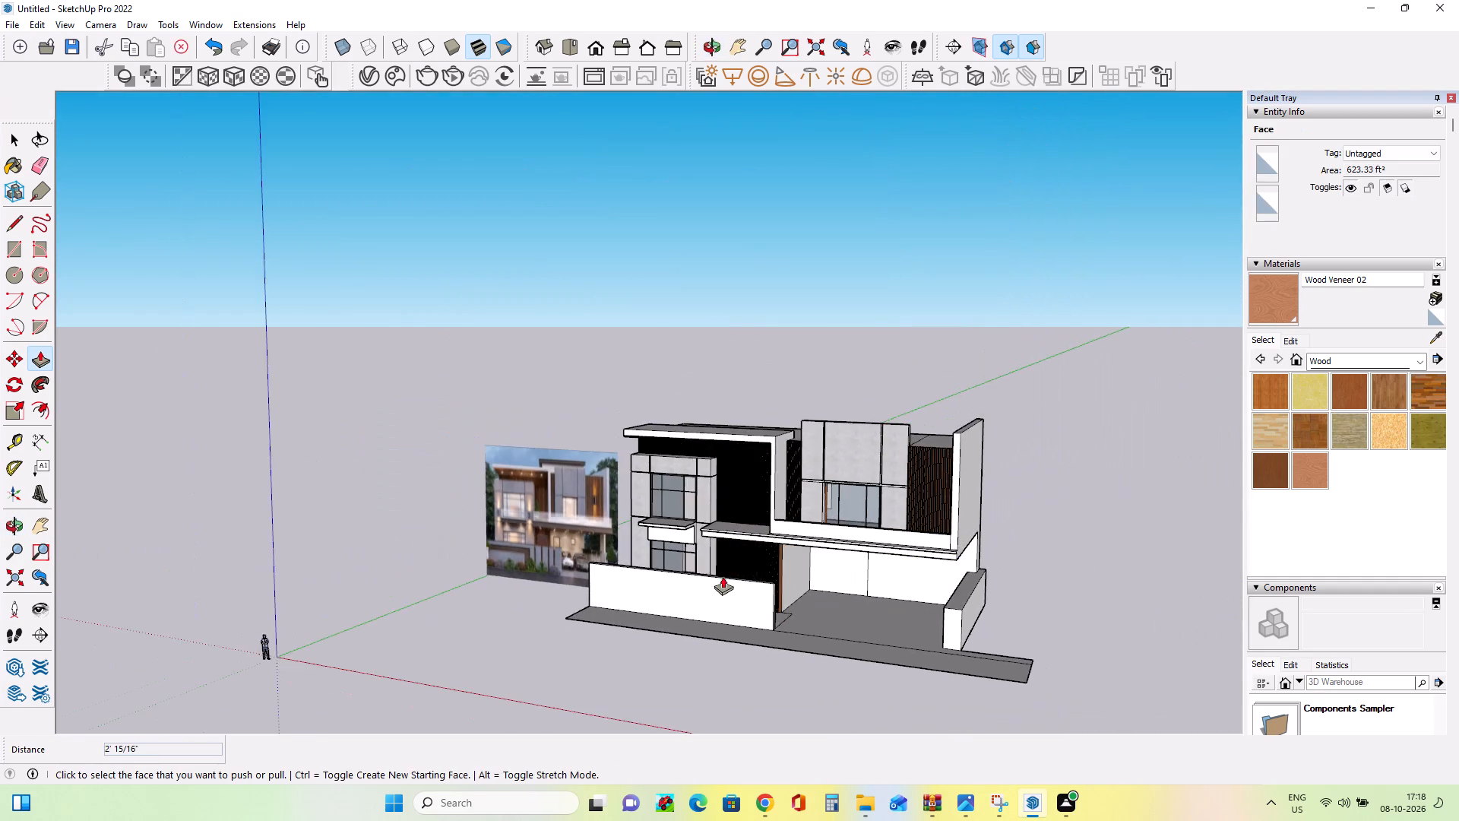
pyautogui.moveTo(727, 600); pyautogui.dragTo(874, 641, button='middle')
pyautogui.scroll(4, 700, 556)
pyautogui.moveTo(700, 556); pyautogui.dragTo(698, 569, button='middle')
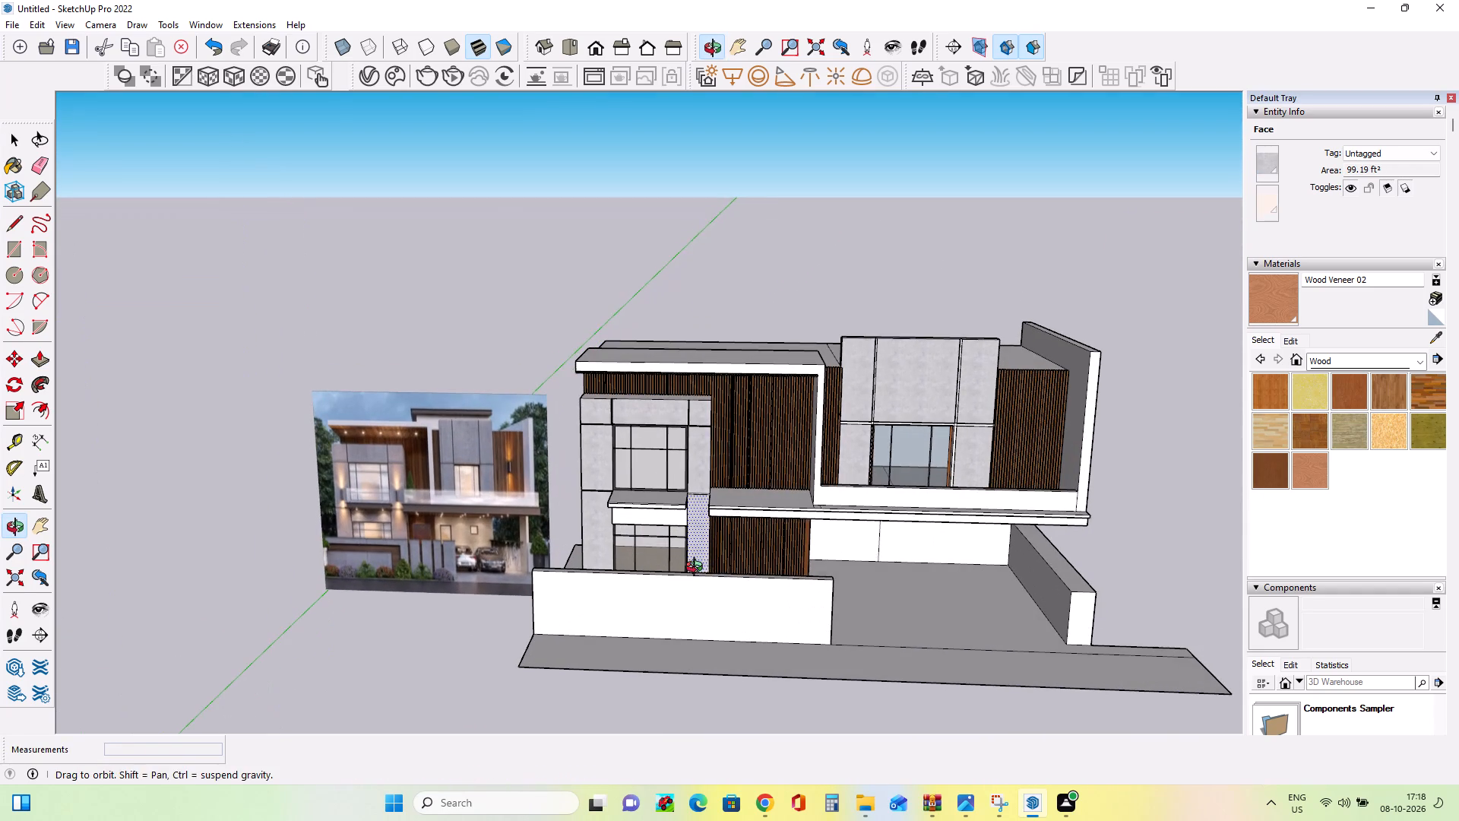
pyautogui.moveTo(698, 569); pyautogui.dragTo(698, 572, button='middle')
pyautogui.scroll(4, 587, 604)
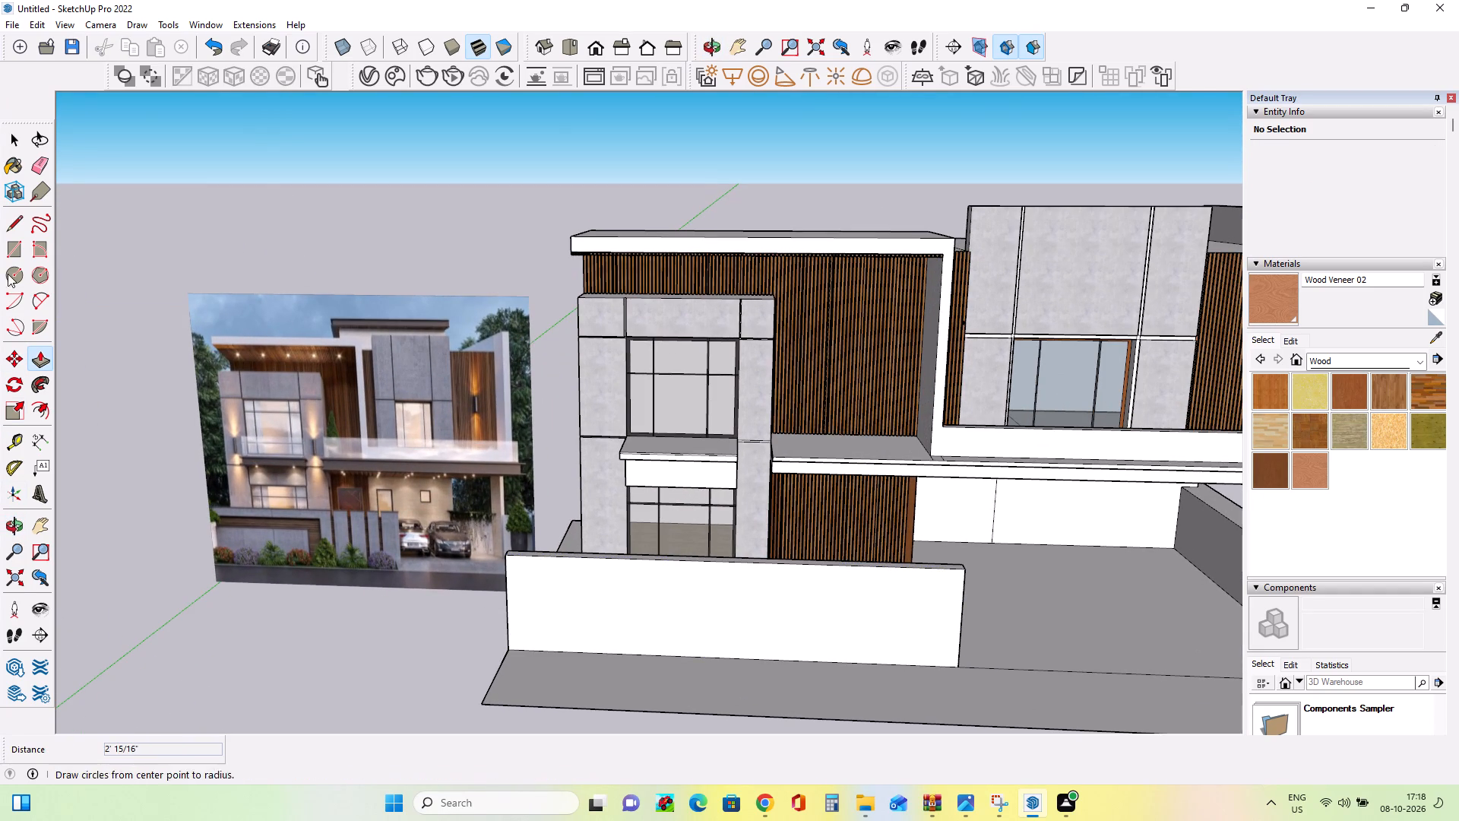
pyautogui.click(21, 238)
pyautogui.click(20, 248)
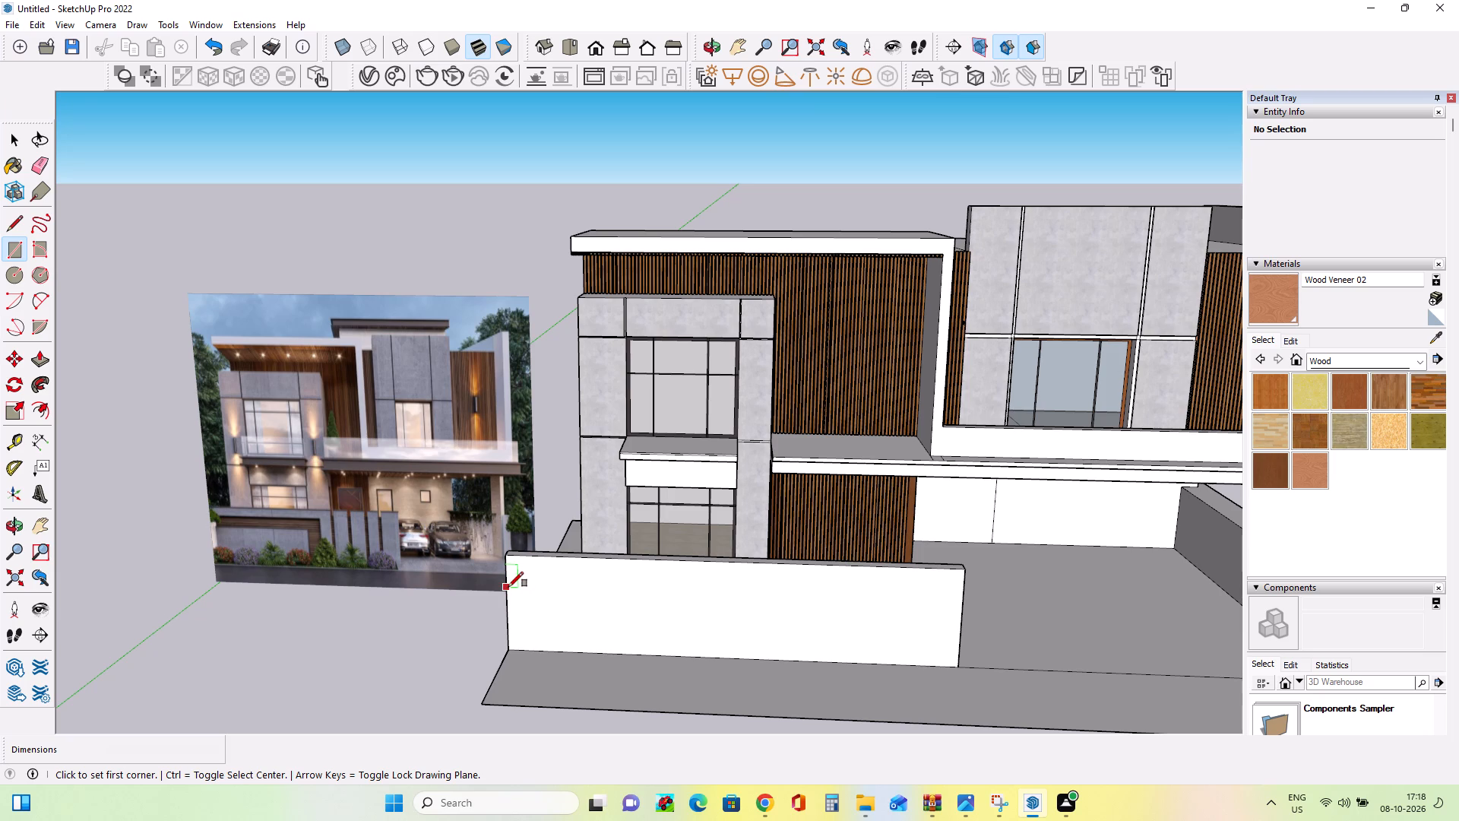
pyautogui.click(508, 587)
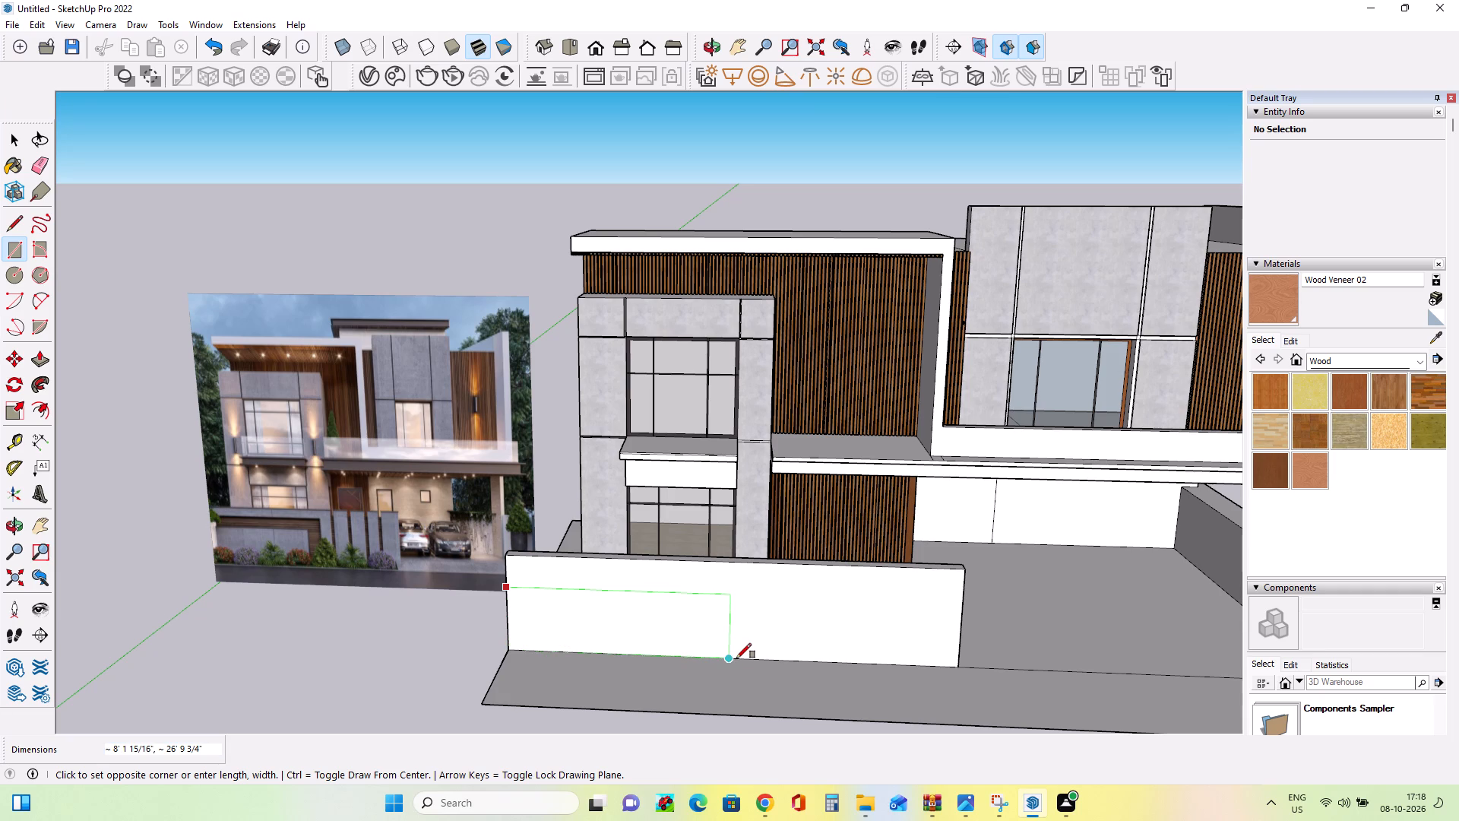
pyautogui.click(730, 658)
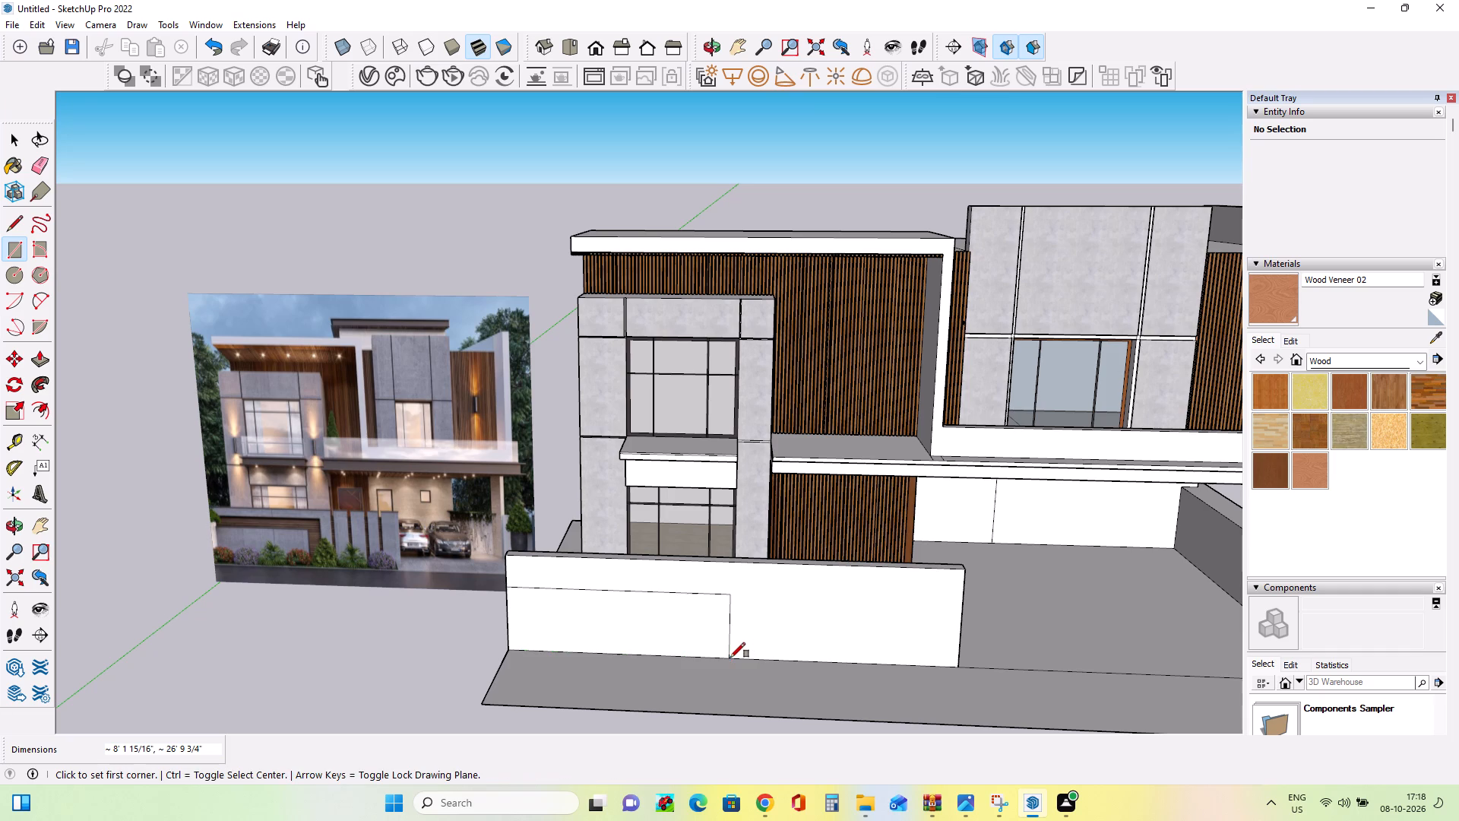
# Draw a 26' 10 3/4" by 1' 3 1/4" band along the top of the boundary wall's front face, from the same outer end.
pyautogui.moveTo(730, 683); pyautogui.dragTo(765, 658, button='middle')
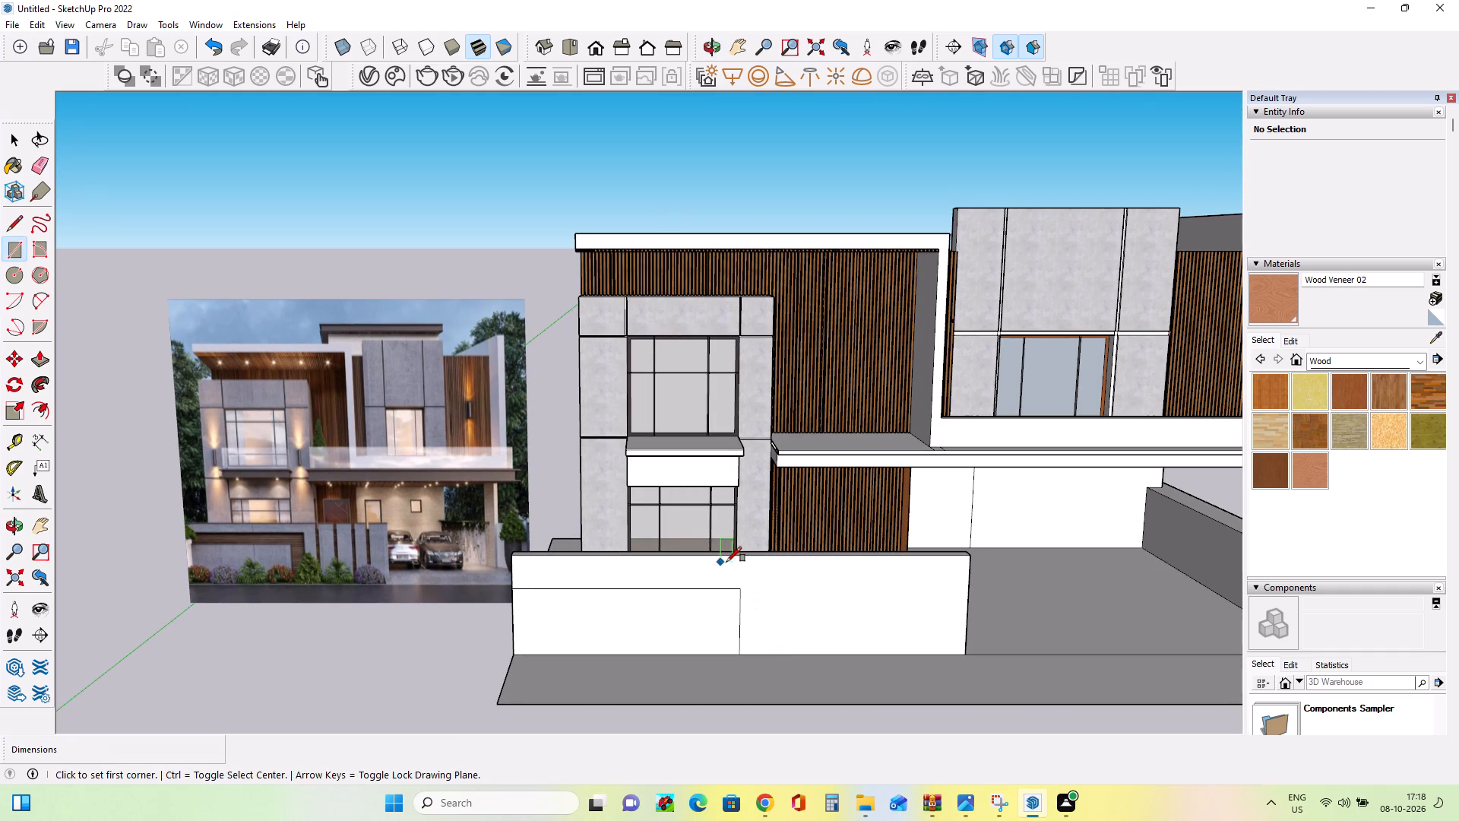
pyautogui.click(508, 556)
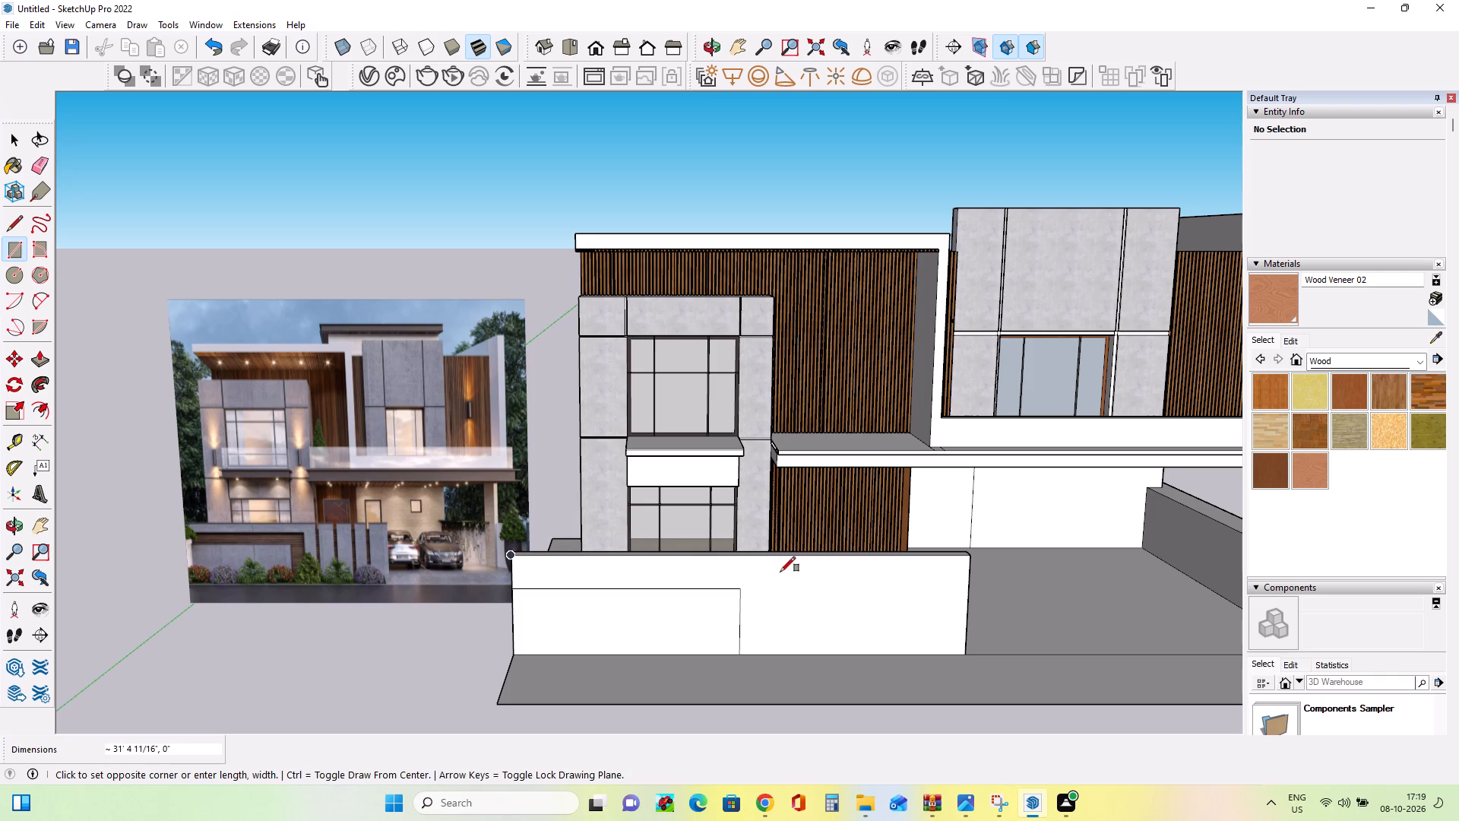
pyautogui.scroll(4, 732, 570)
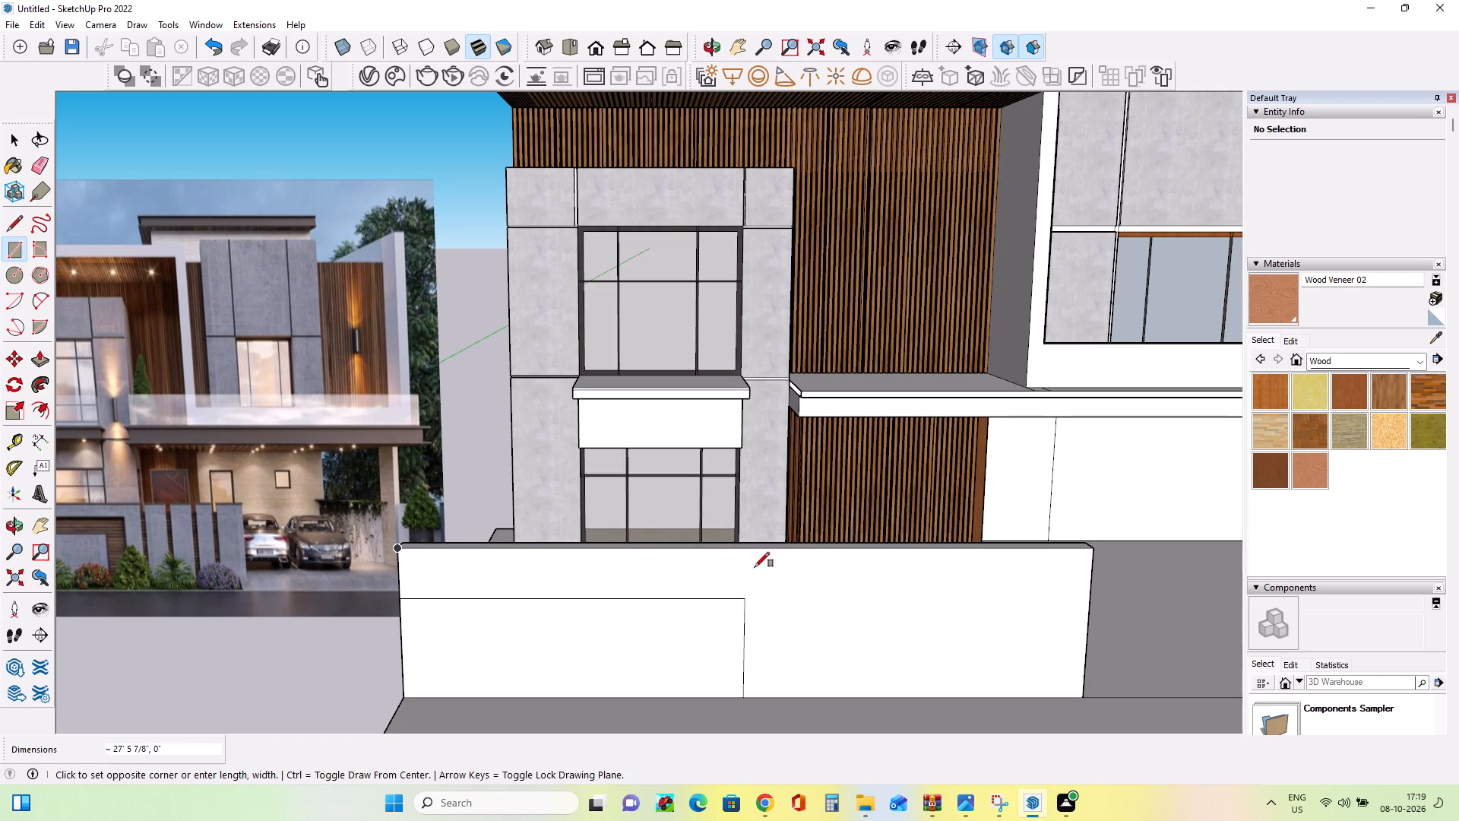
pyautogui.scroll(2, 754, 565)
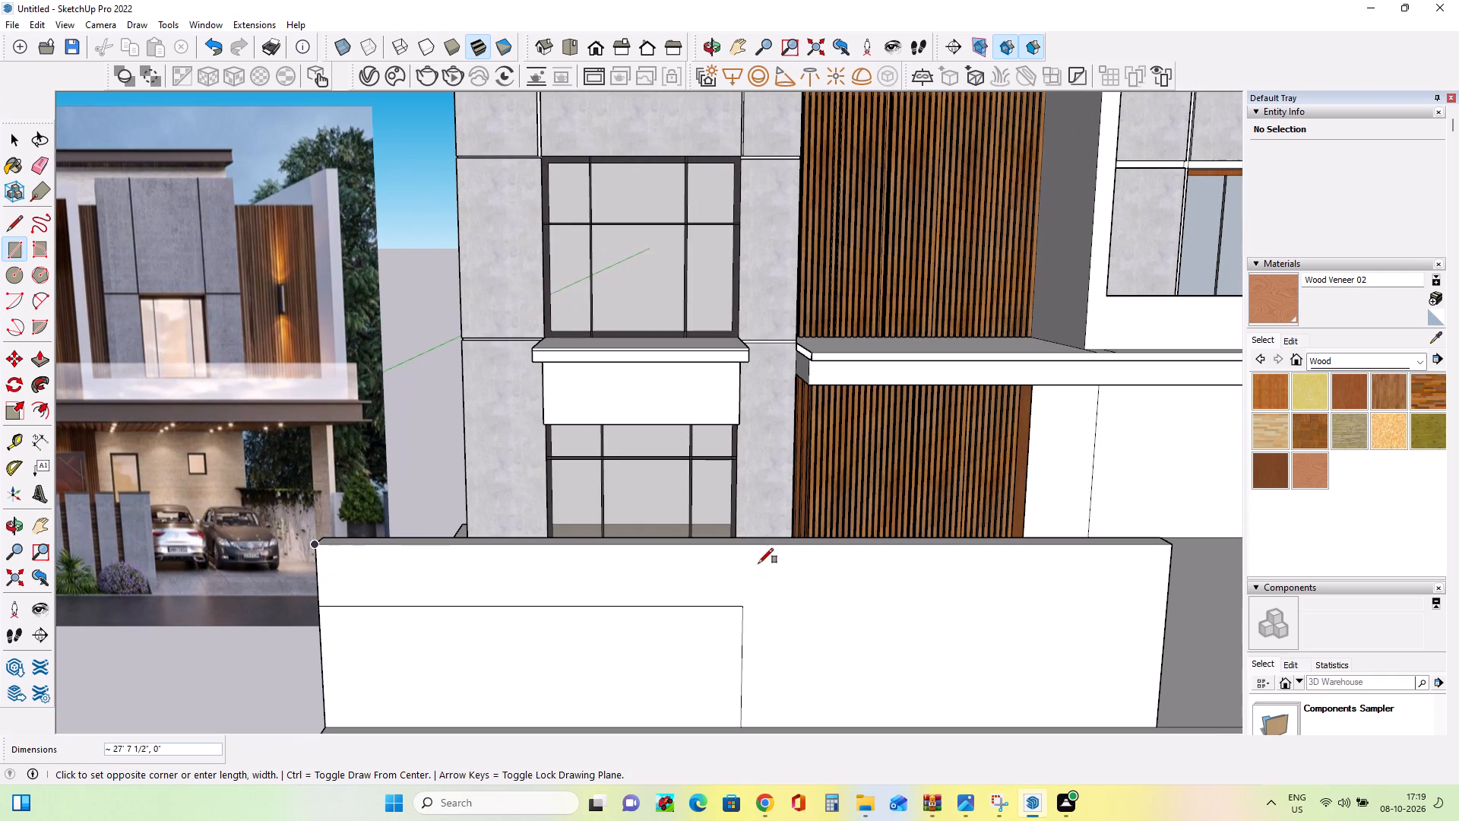
pyautogui.click(745, 564)
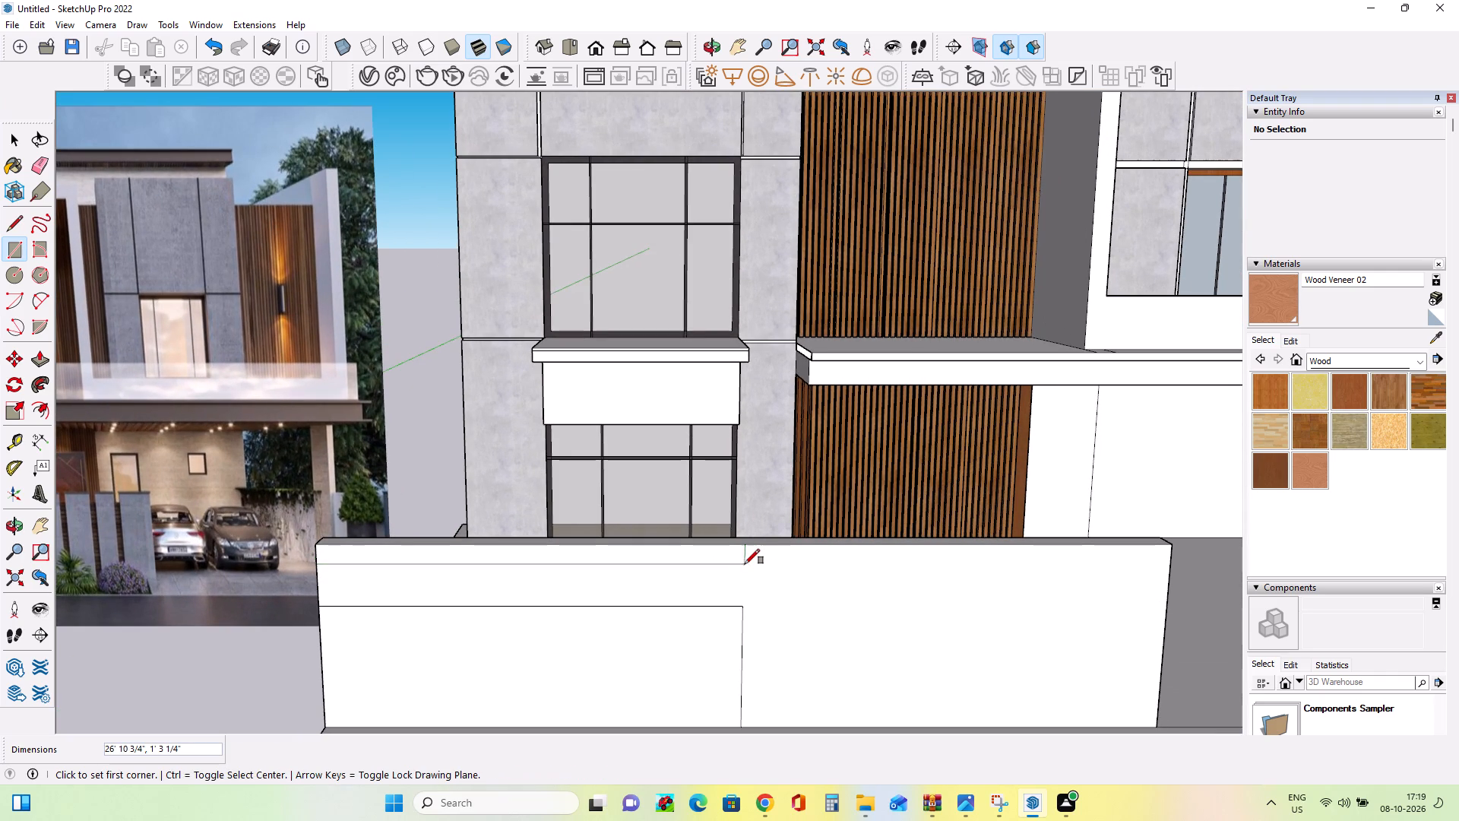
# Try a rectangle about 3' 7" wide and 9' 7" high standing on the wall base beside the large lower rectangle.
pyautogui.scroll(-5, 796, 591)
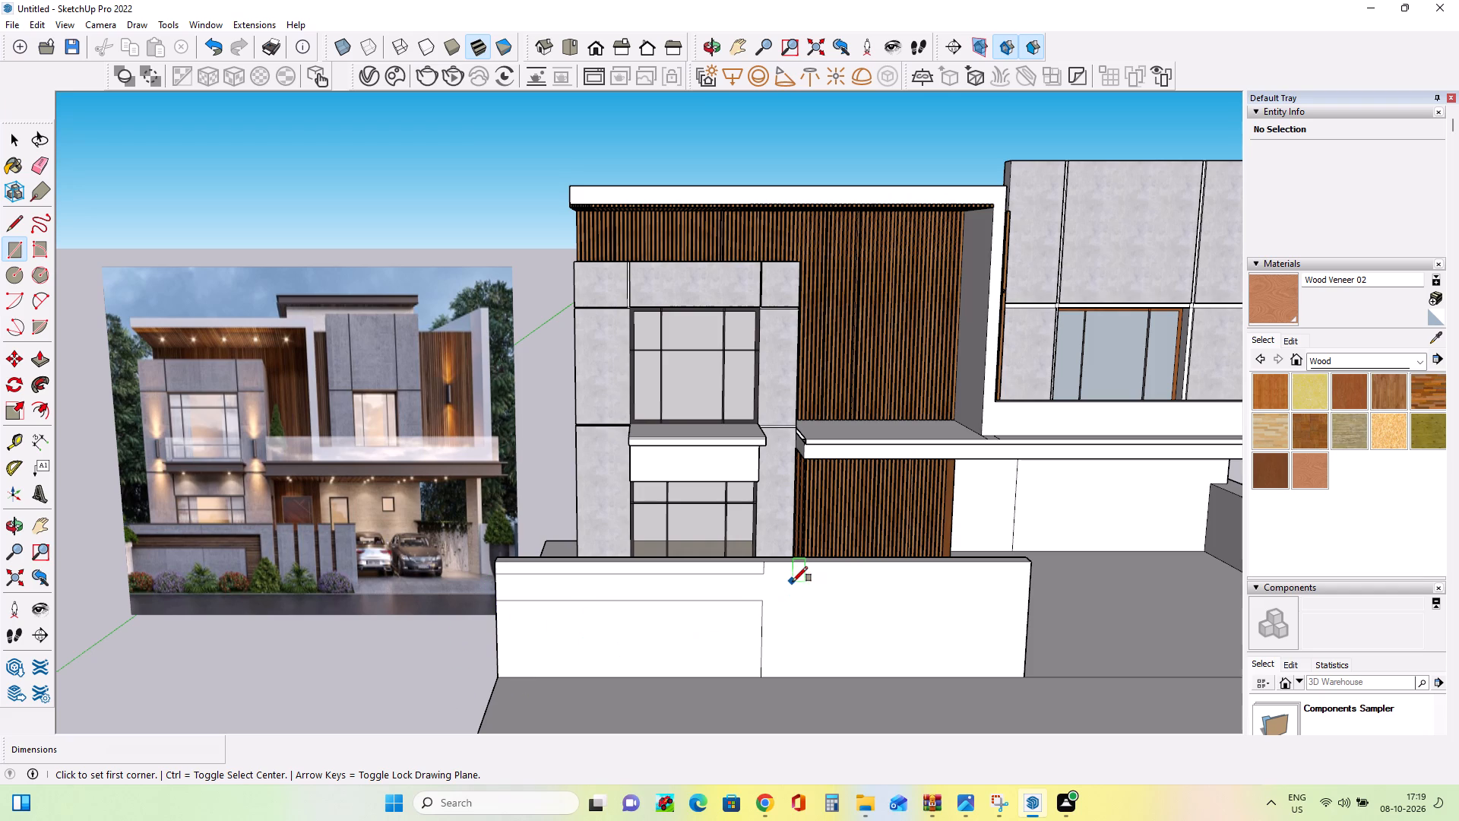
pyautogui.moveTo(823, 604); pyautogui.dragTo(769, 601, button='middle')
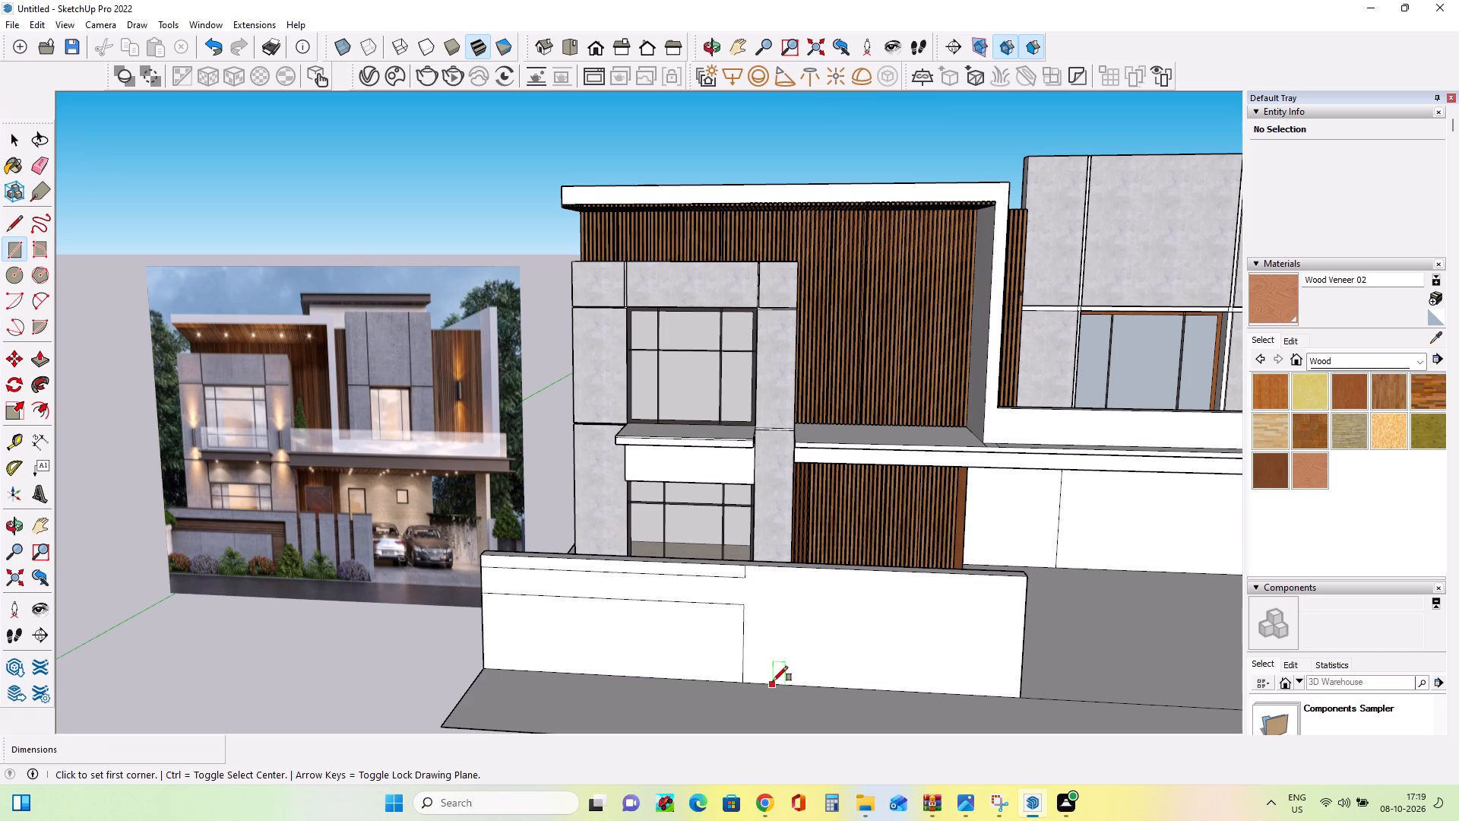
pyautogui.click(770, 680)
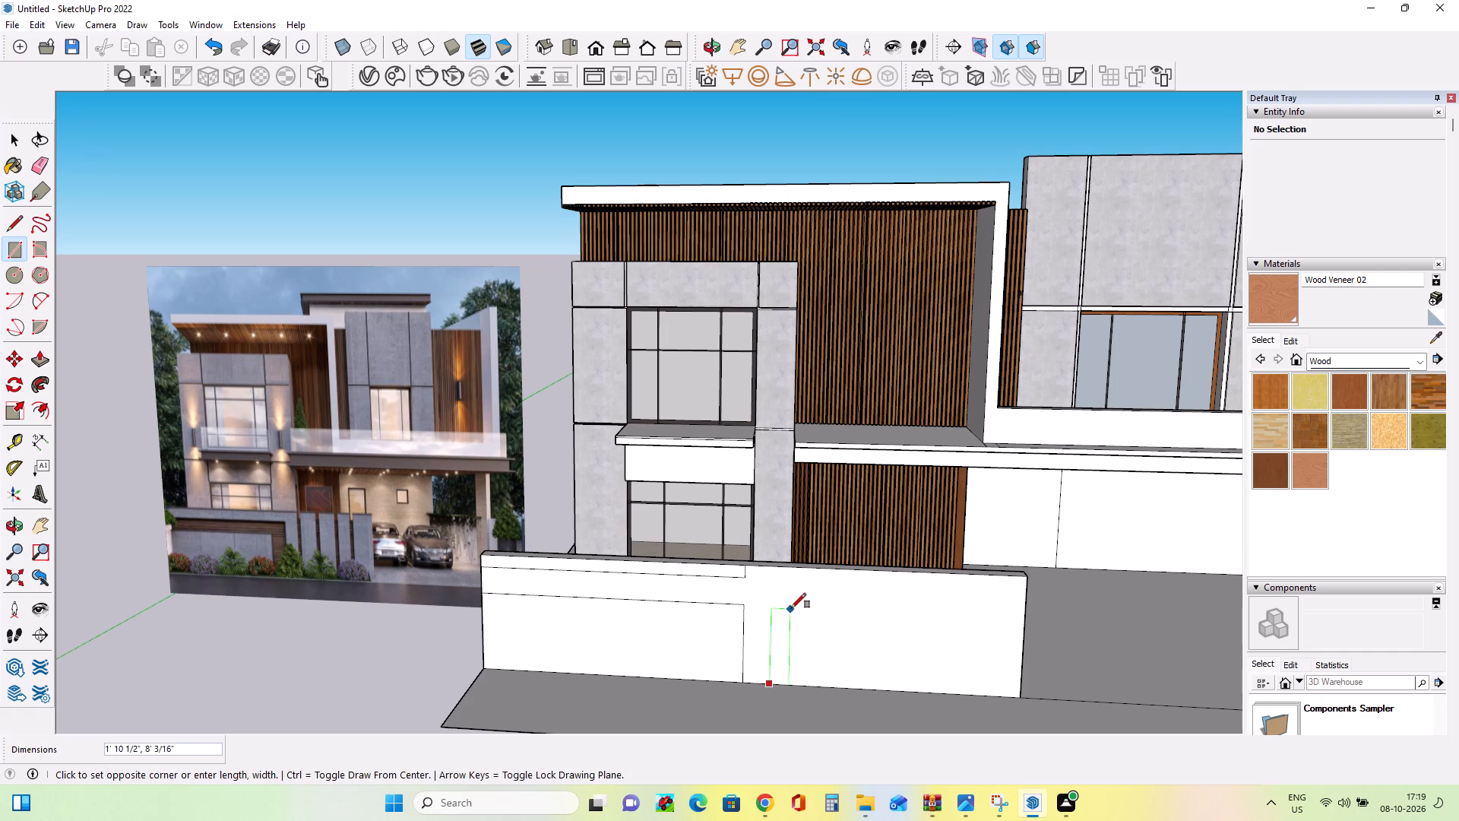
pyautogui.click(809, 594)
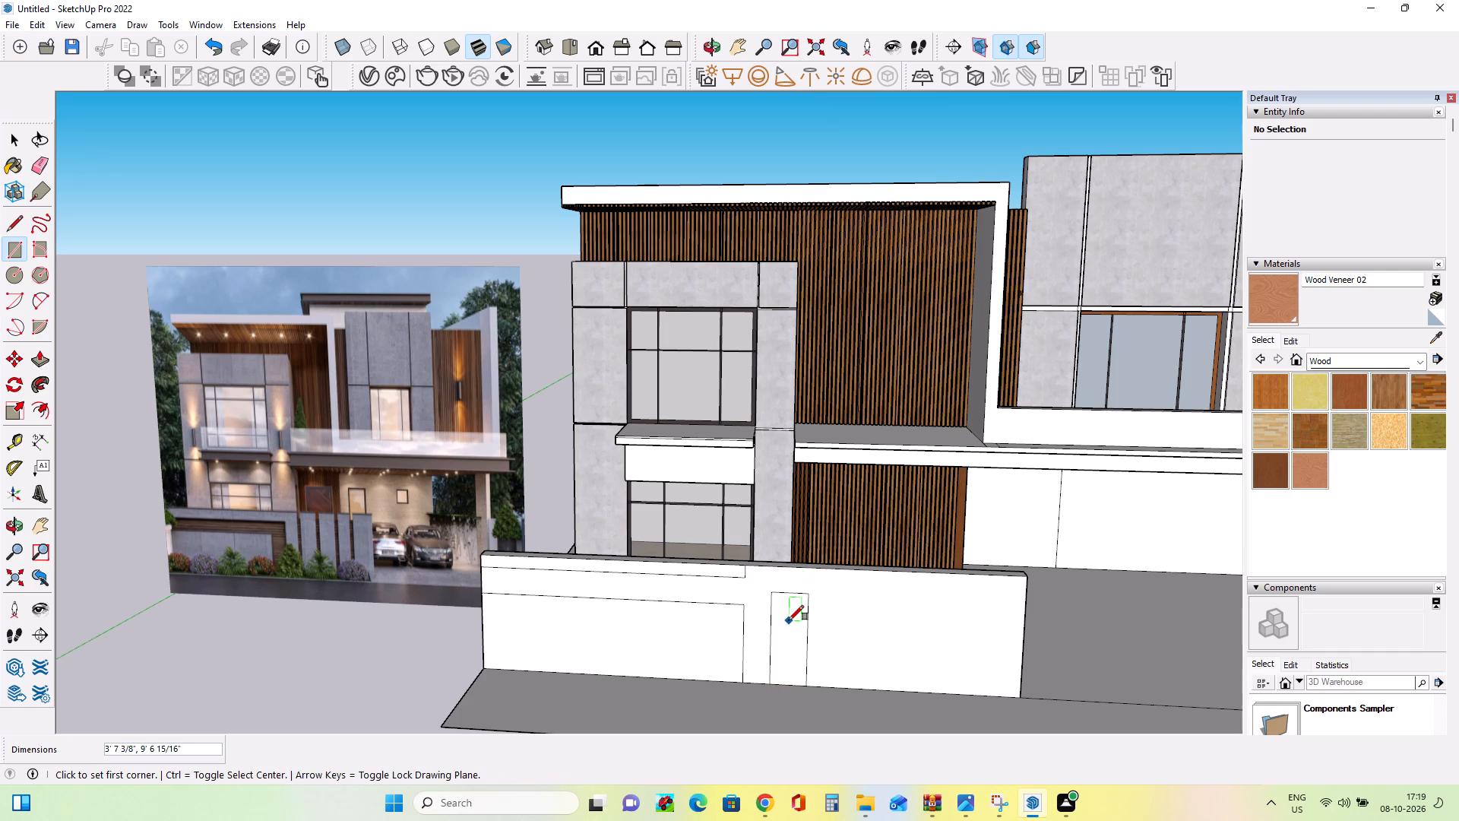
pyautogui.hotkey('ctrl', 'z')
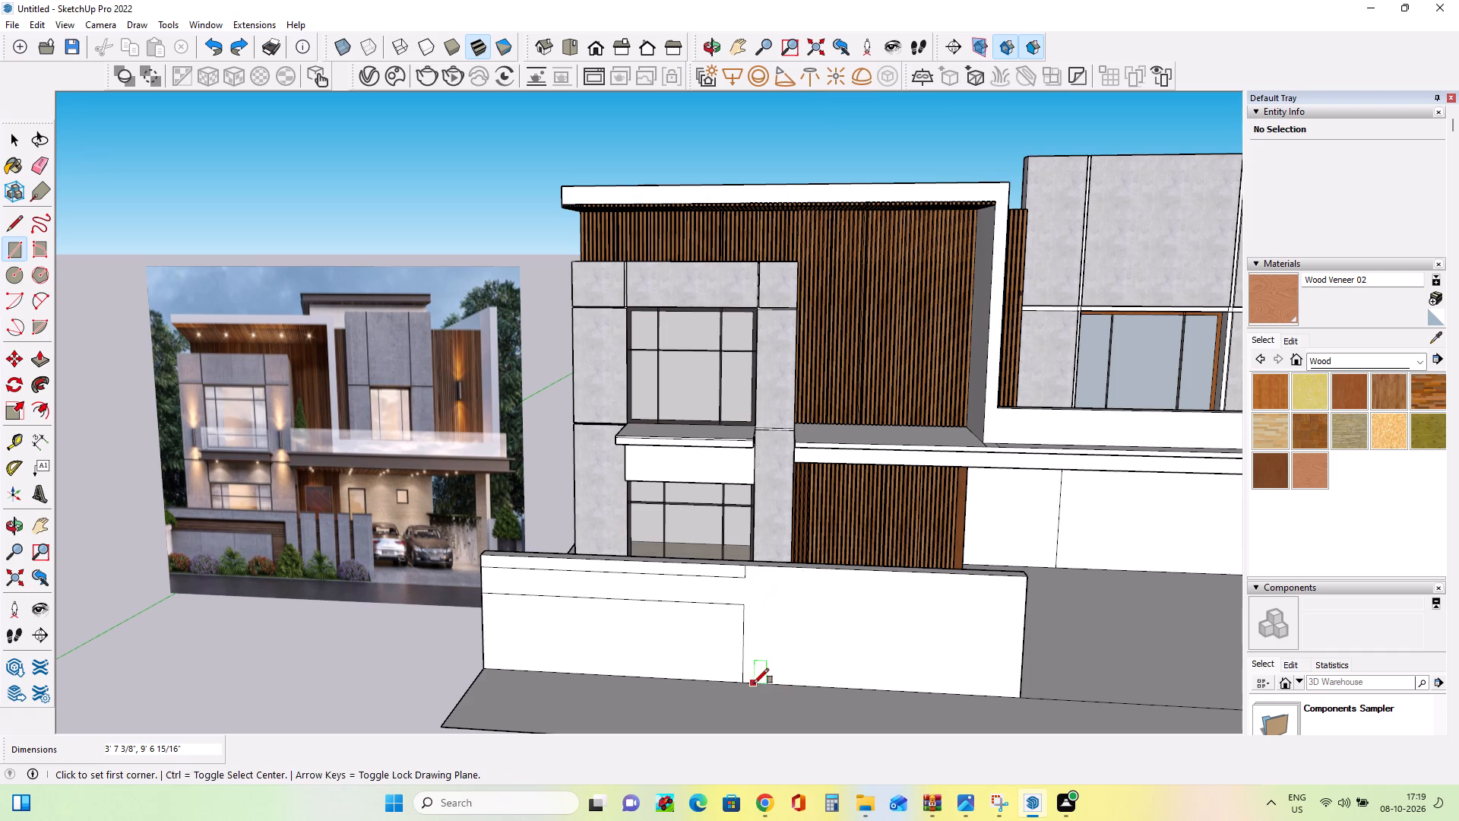
# Draw a full-height vertical strip about 2' 2" wide on the boundary wall's front face, just beyond the large lower rectangle.
pyautogui.click(764, 683)
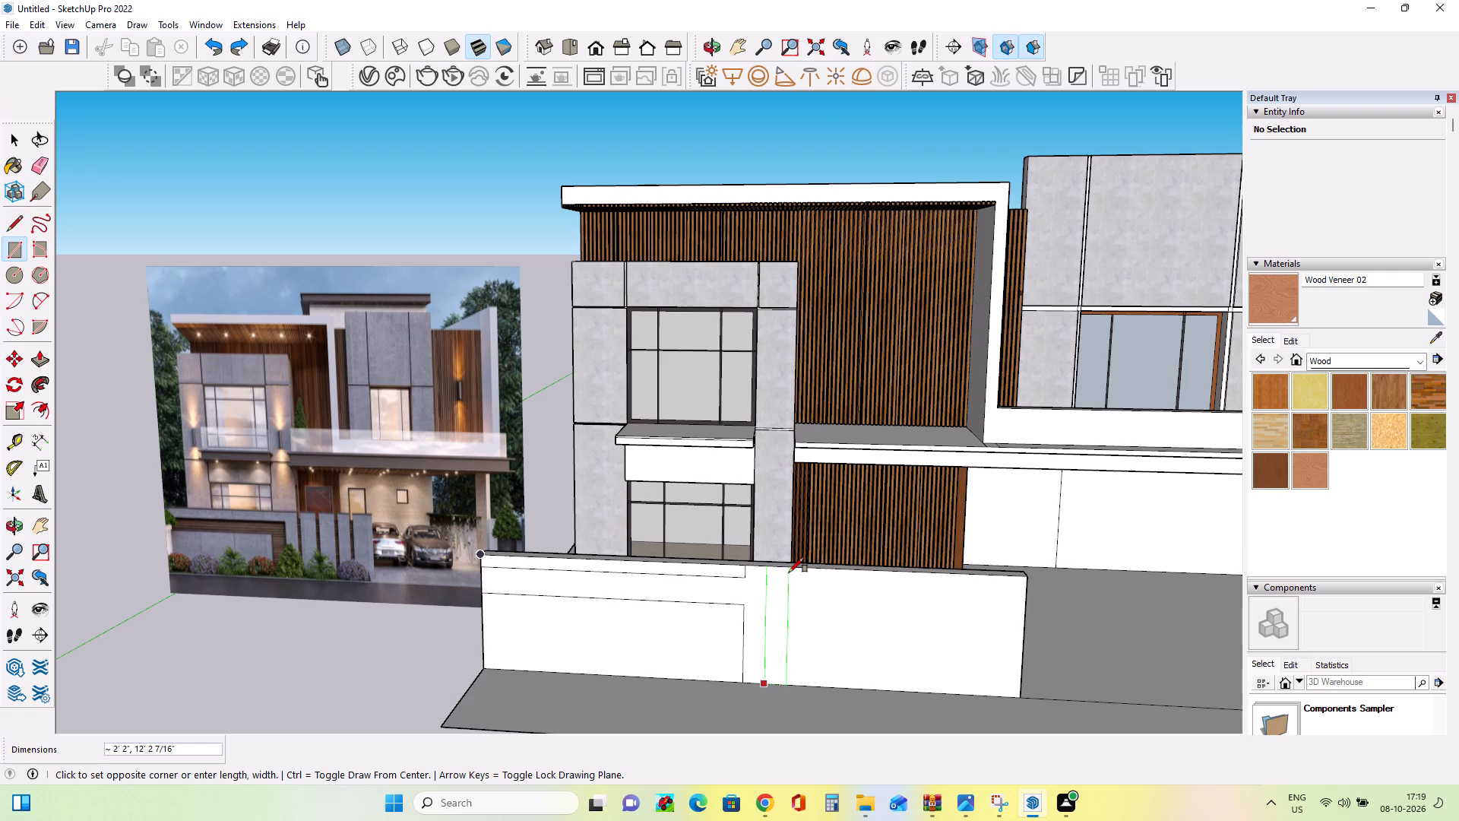
pyautogui.click(789, 572)
# Extend the top band across the vertical strip with a rectangle about 4' 3" by 1' 3 1/4" up to the wall's top edge.
pyautogui.click(745, 580)
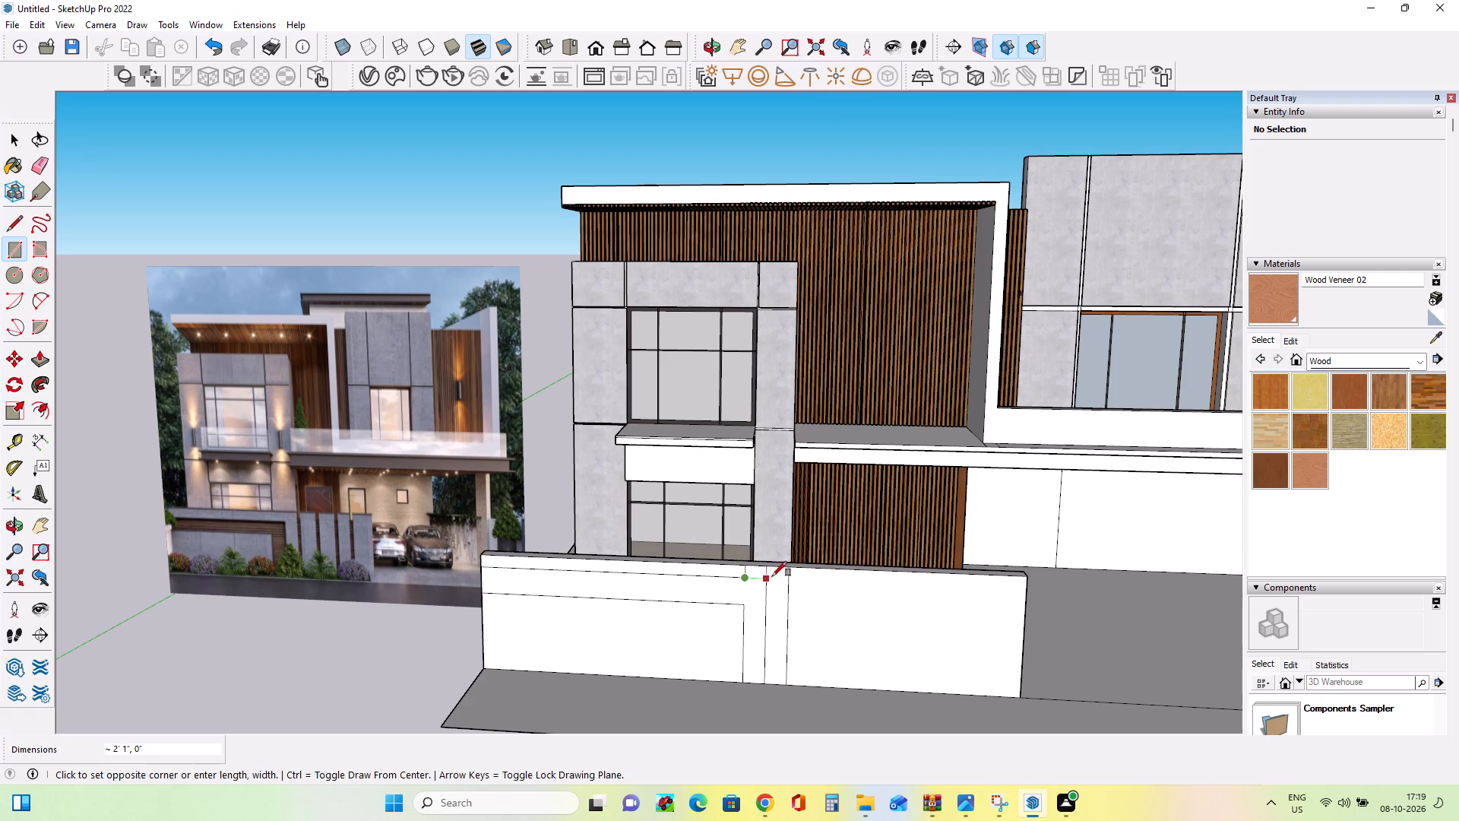
pyautogui.click(791, 569)
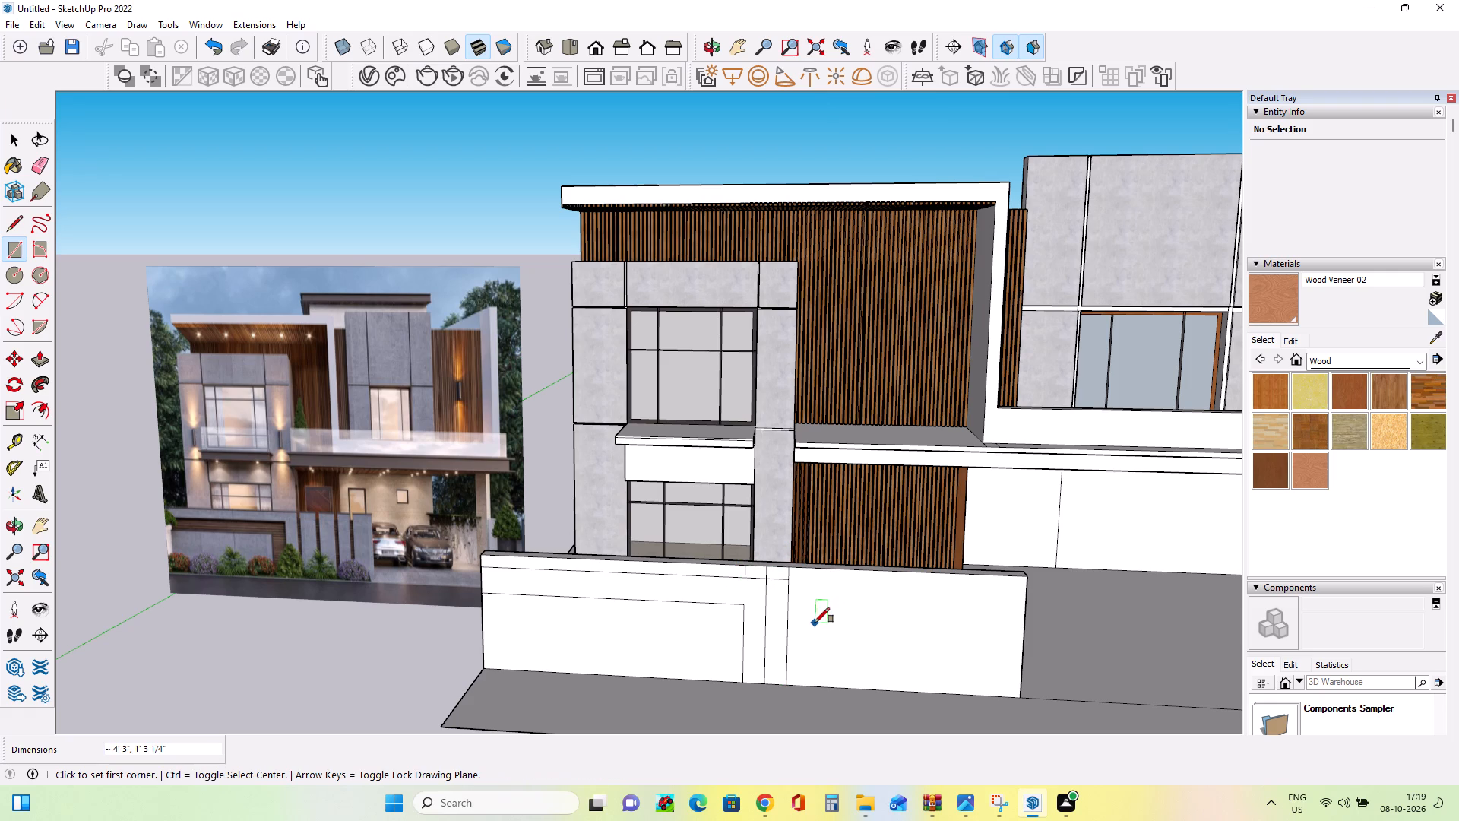
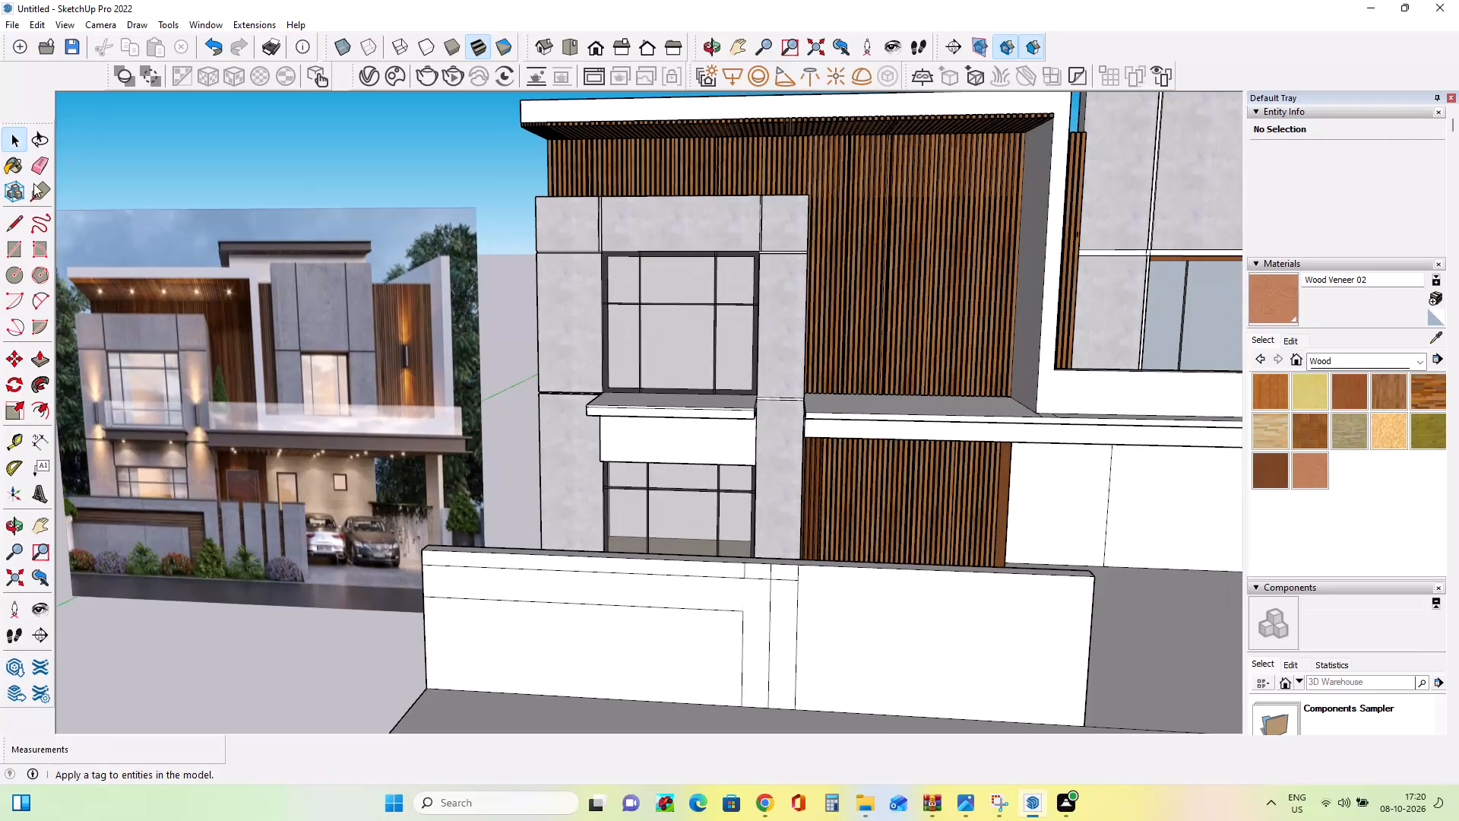
# Erase the stray edge segments at the top corner of the front boundary wall's border bands, leaving one continuous L-shaped outer band.
pyautogui.click(47, 163)
pyautogui.scroll(2, 746, 559)
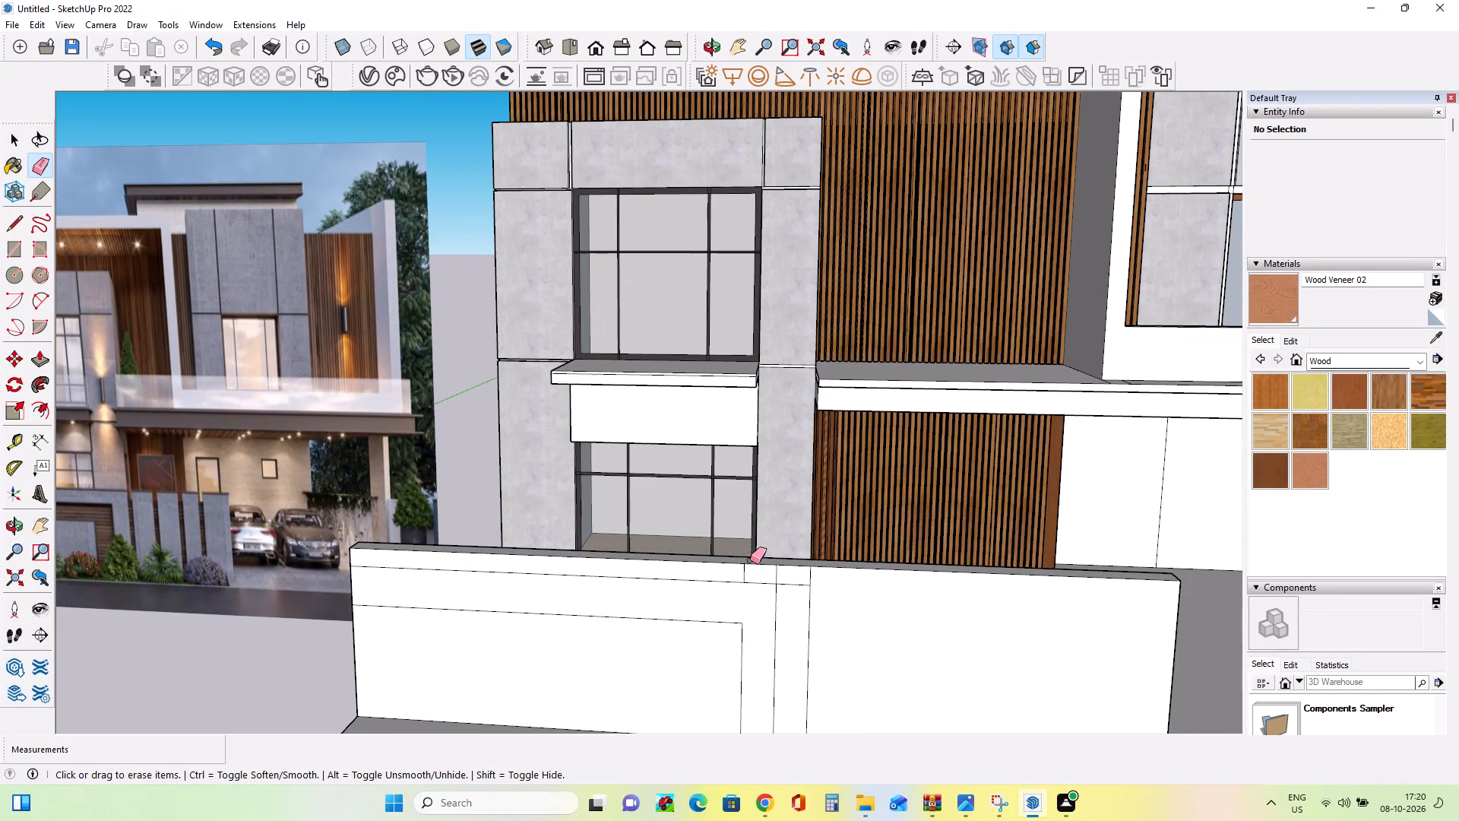
pyautogui.click(777, 580)
pyautogui.click(744, 570)
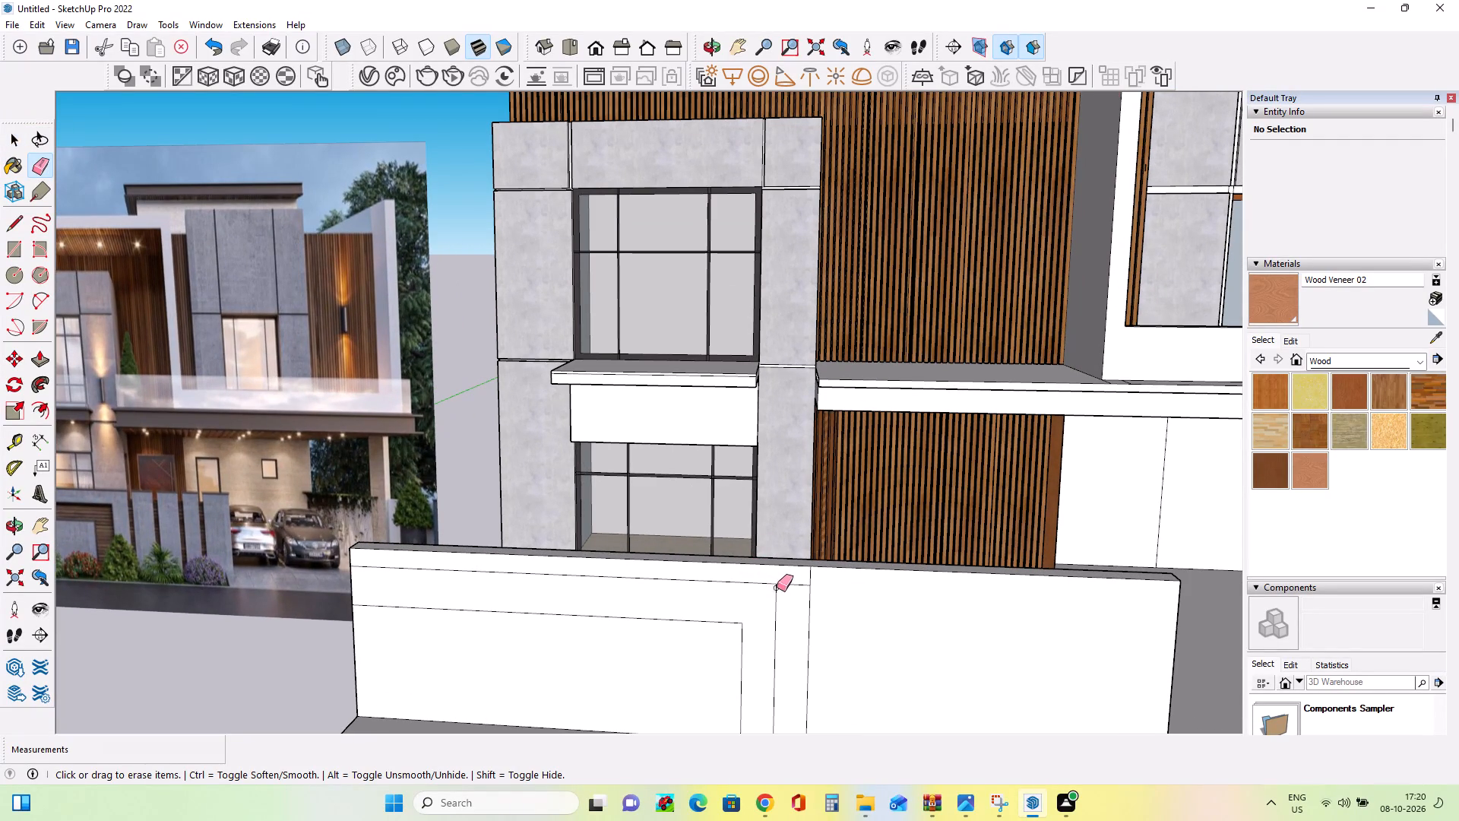
pyautogui.click(787, 584)
# Push/Pull the front boundary wall's L-shaped outer band and inner rectangular panel outward to the same depth, about 1' 6 5/16".
pyautogui.scroll(-6, 719, 596)
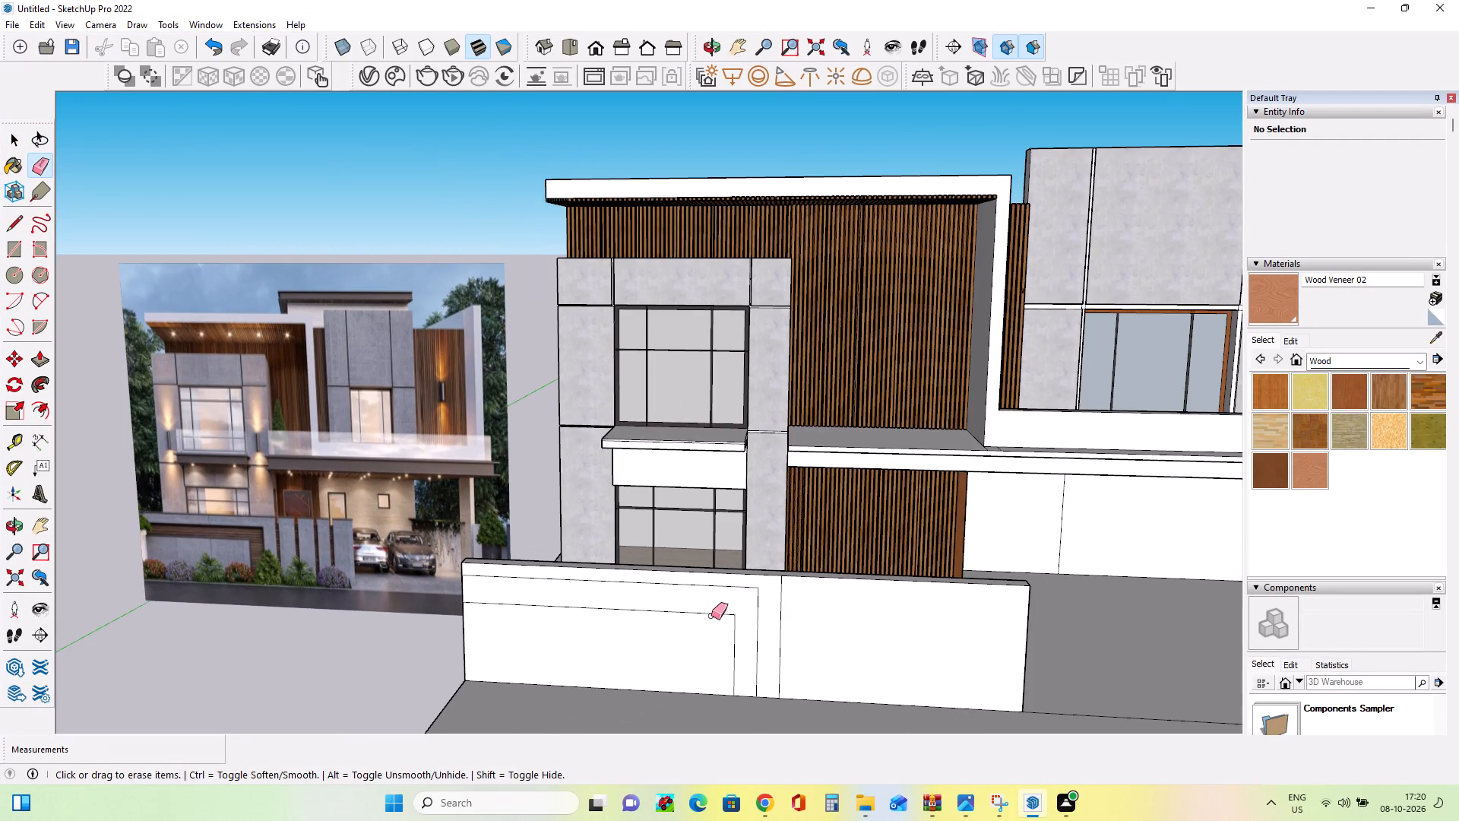
pyautogui.middleClick(711, 681)
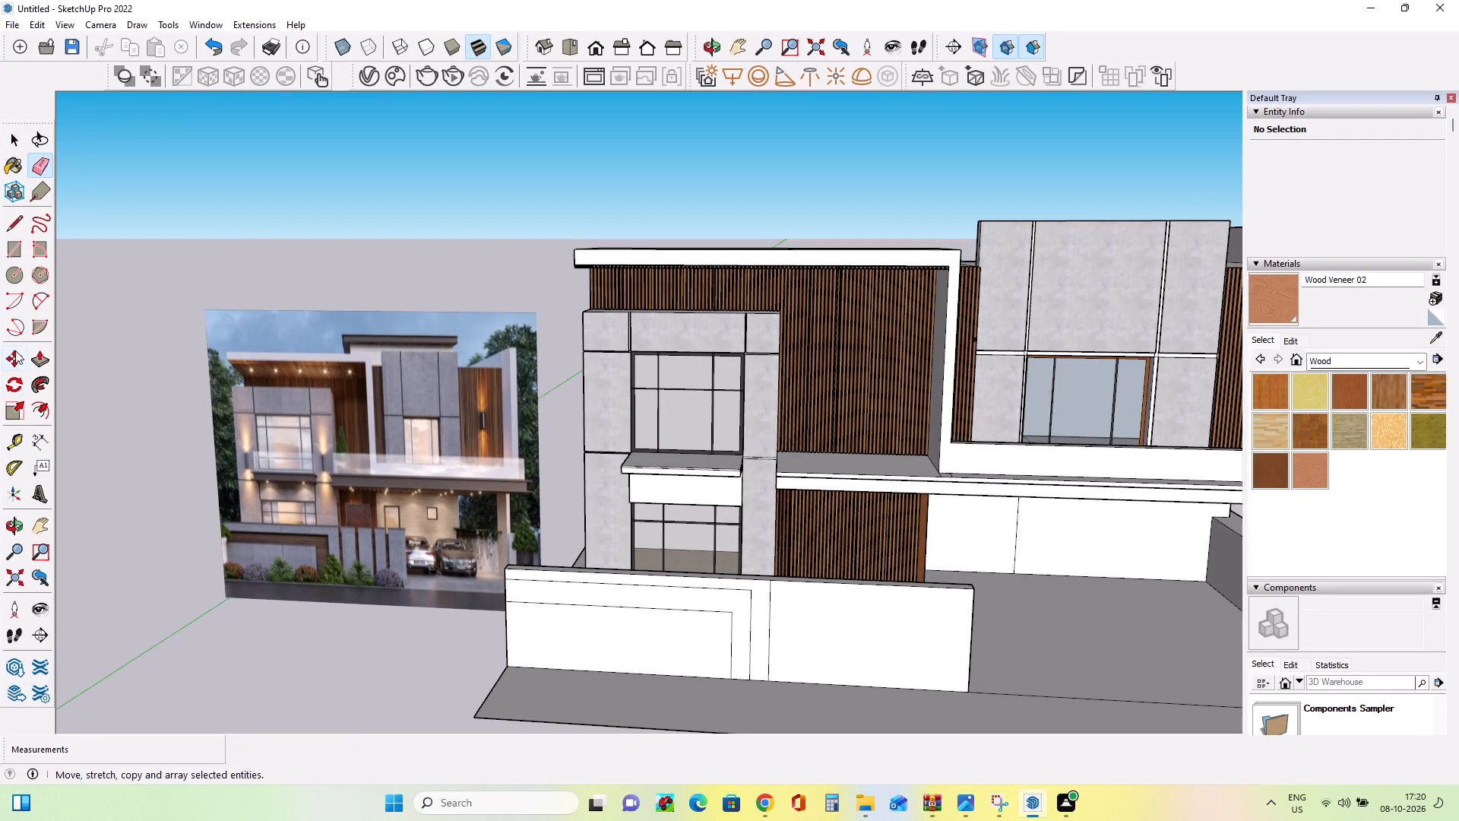
pyautogui.click(37, 360)
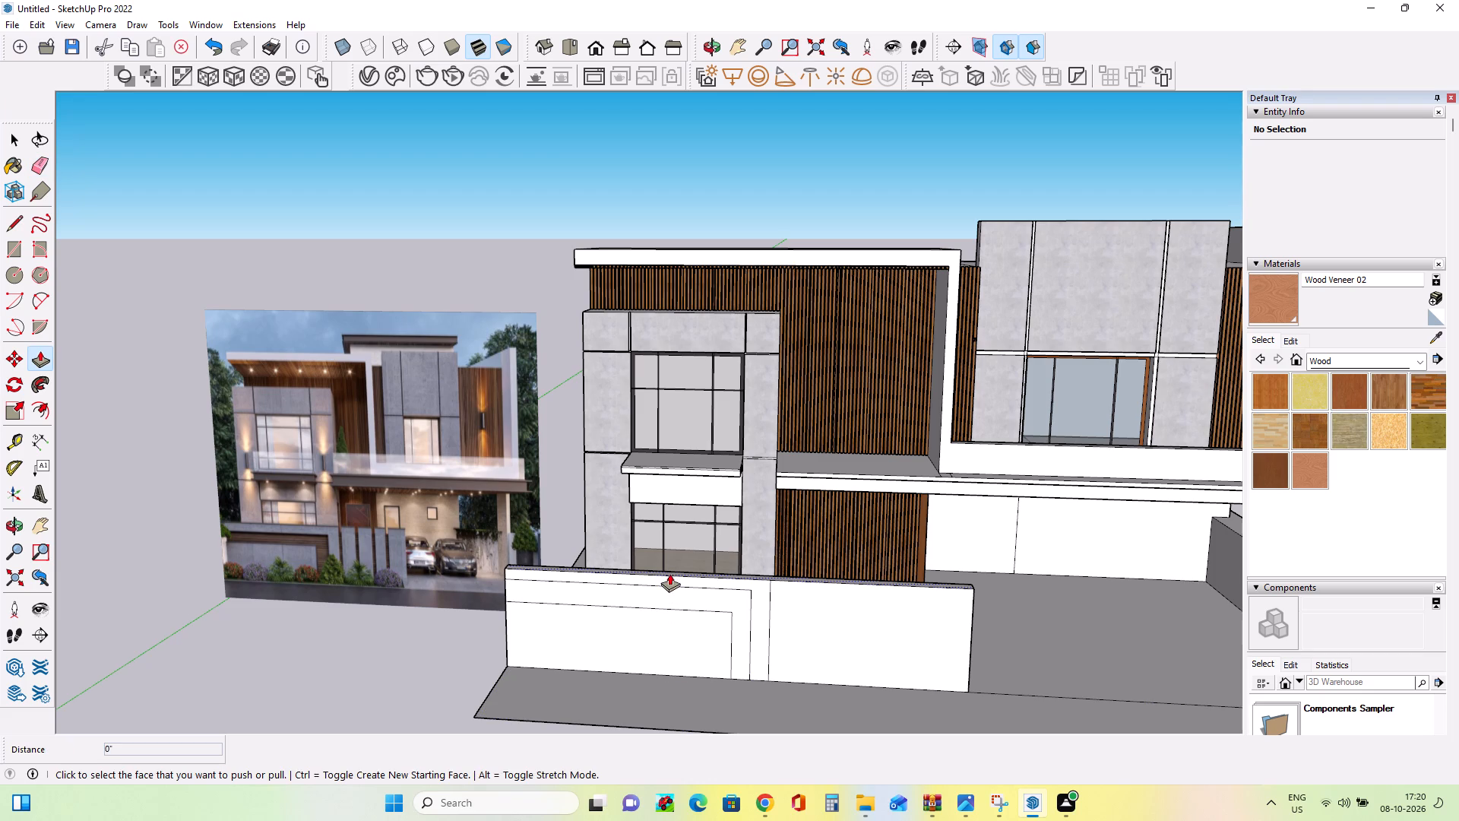
pyautogui.click(670, 579)
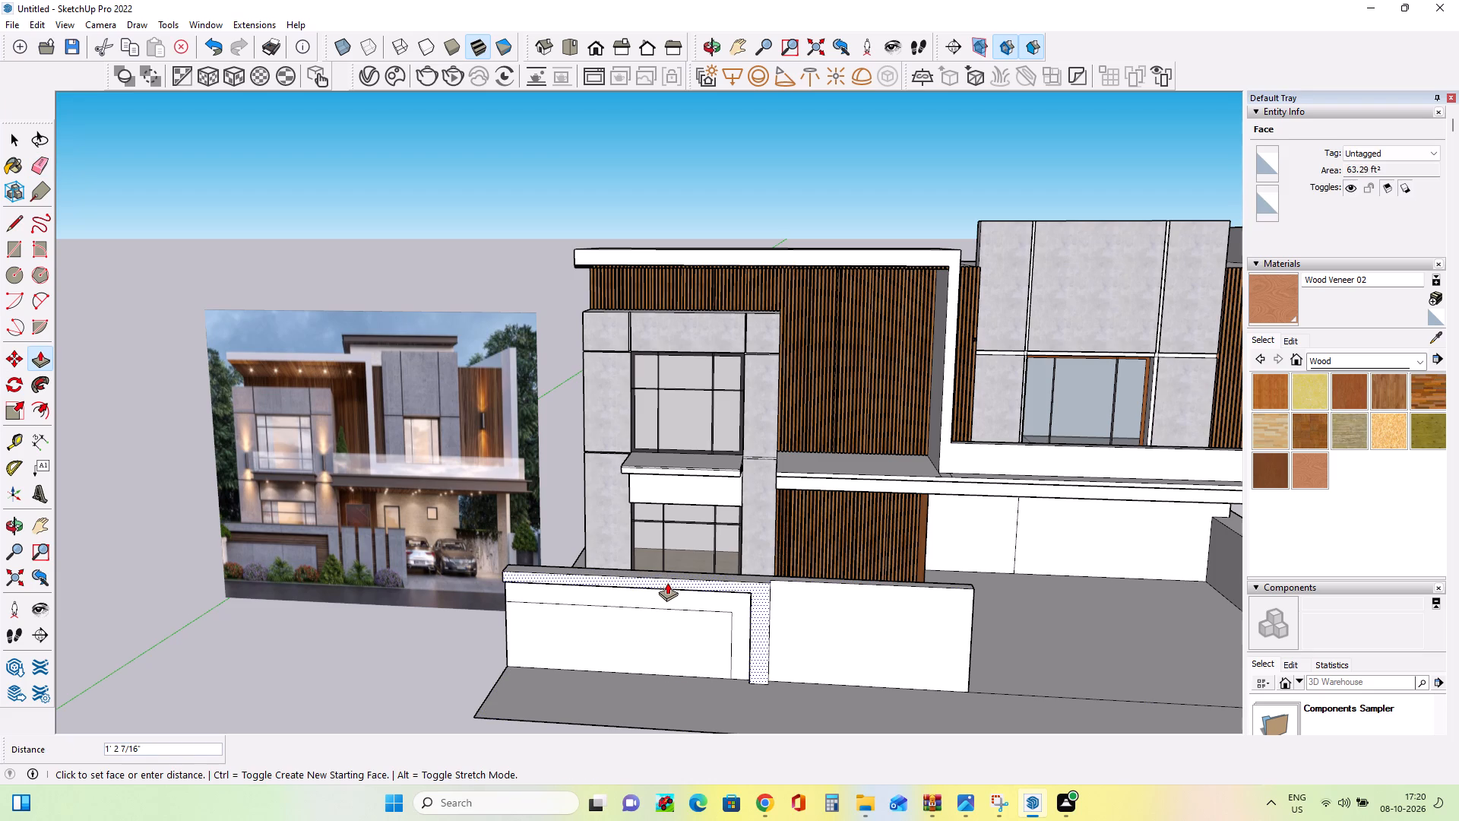
pyautogui.click(667, 582)
pyautogui.click(664, 655)
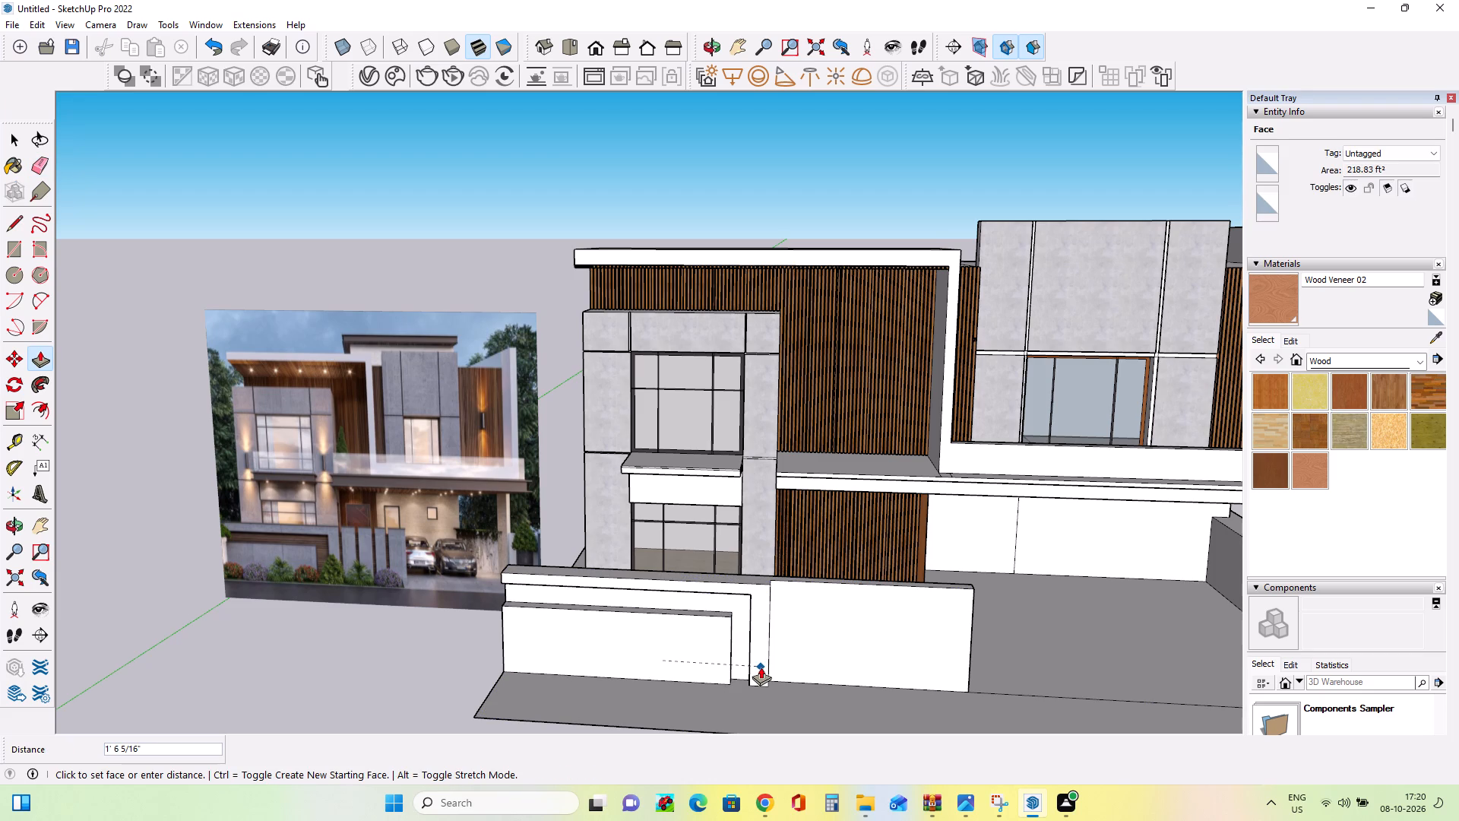
pyautogui.click(761, 667)
# Push the outer band and inner panel of the front boundary wall back by about 11 15/16", keeping their faces flush.
pyautogui.moveTo(696, 636); pyautogui.dragTo(750, 547, button='middle')
pyautogui.scroll(3, 743, 564)
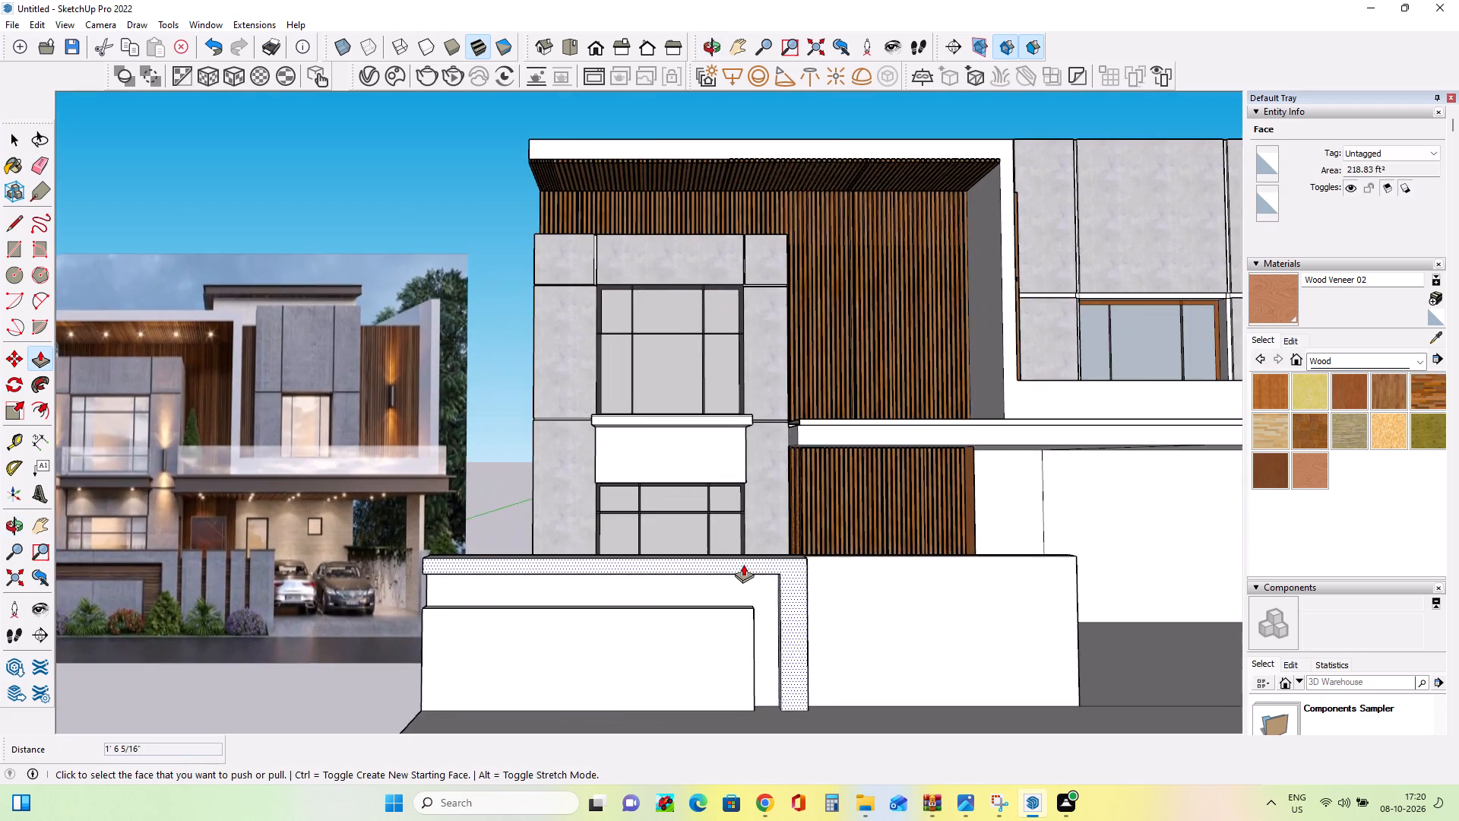
pyautogui.moveTo(714, 594); pyautogui.dragTo(995, 596, button='middle')
pyautogui.click(597, 572)
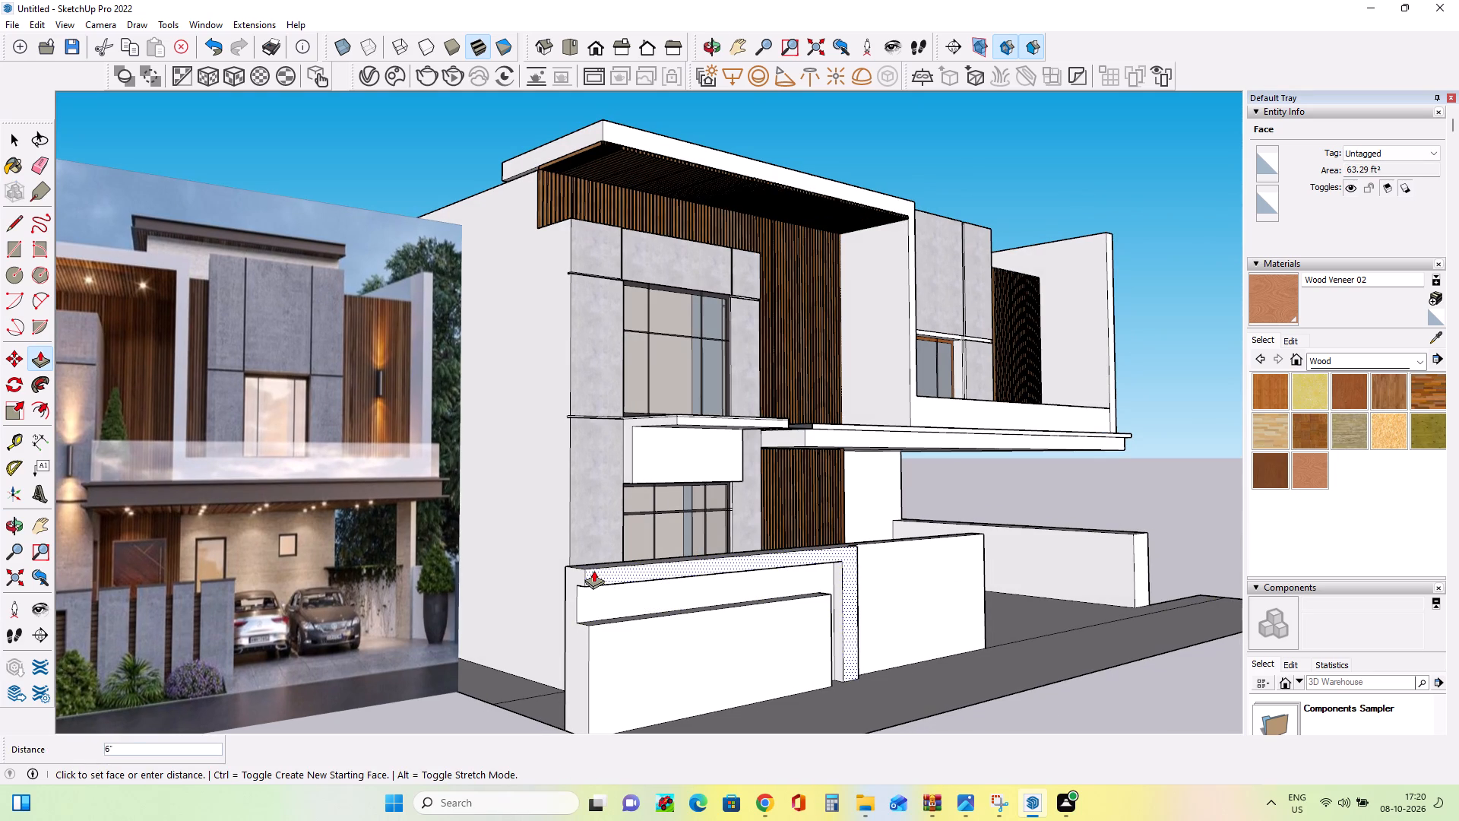
pyautogui.click(590, 569)
pyautogui.click(590, 645)
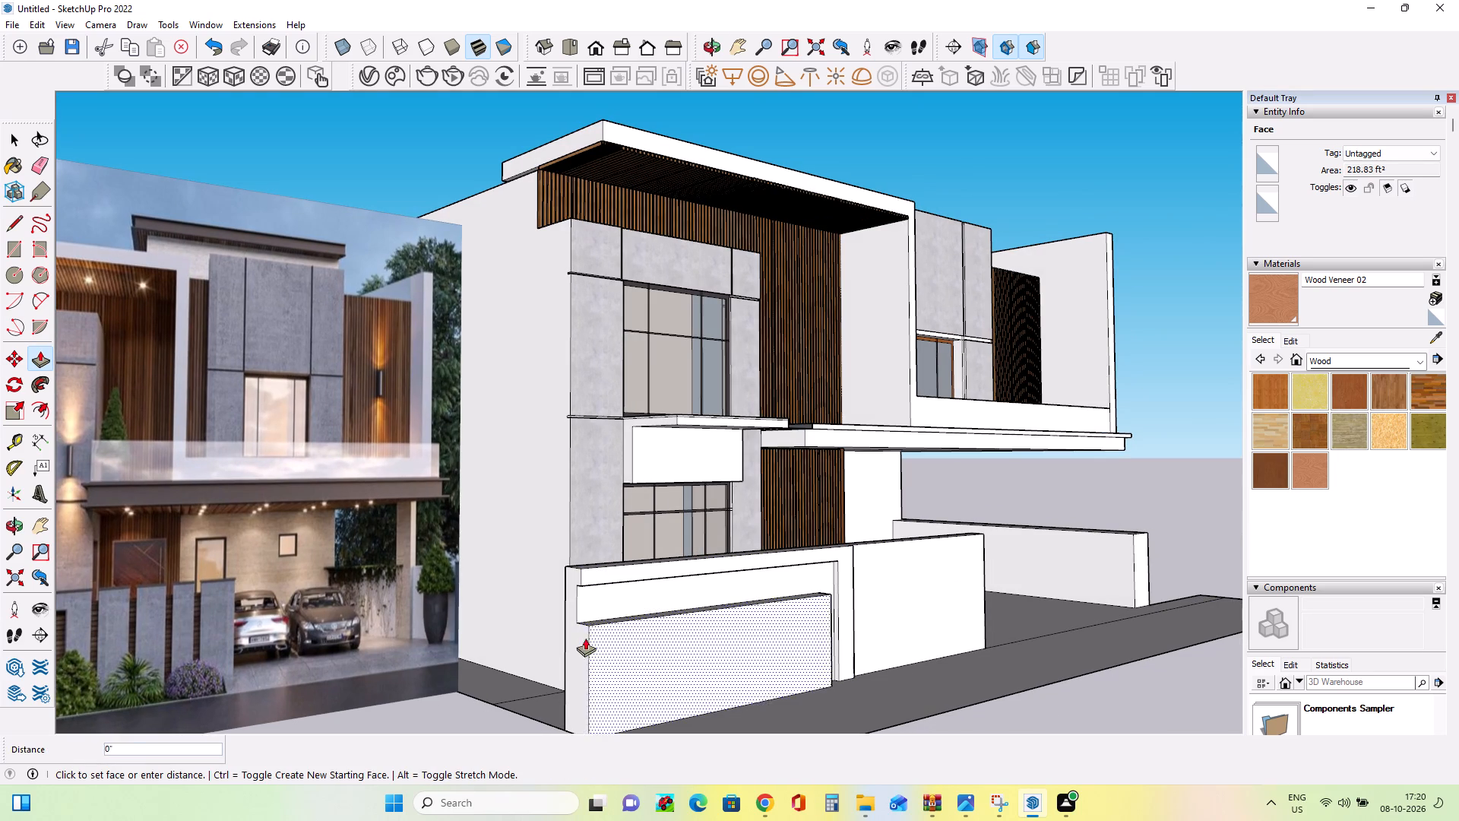
pyautogui.click(606, 574)
# Examine the vertical strips of the boundary wall in the reference image and compare them with the modelled front wall.
pyautogui.moveTo(695, 663); pyautogui.dragTo(540, 670, button='middle')
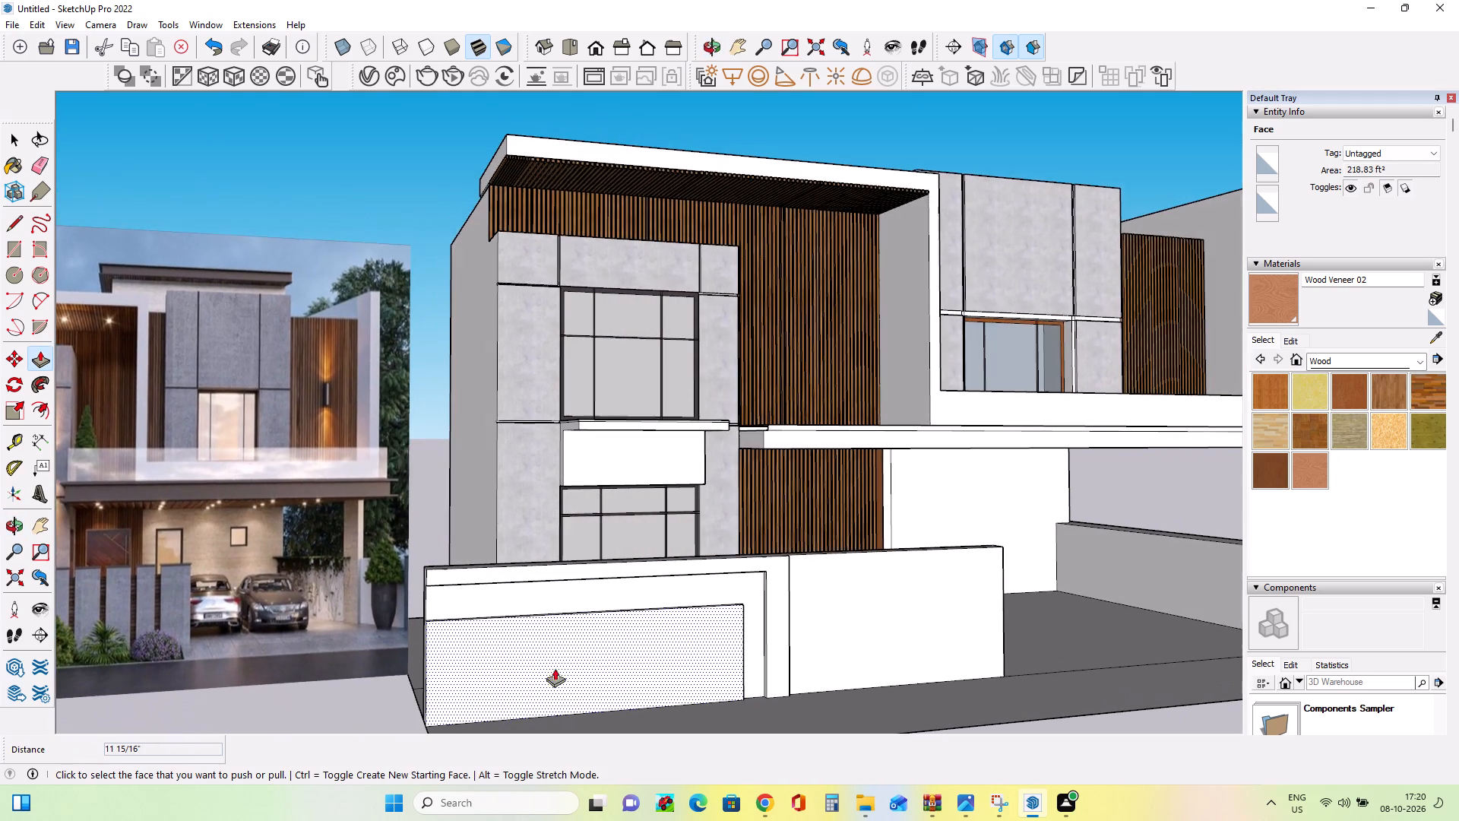
pyautogui.scroll(-3, 695, 647)
pyautogui.moveTo(743, 651); pyautogui.dragTo(686, 653, button='middle')
pyautogui.moveTo(812, 656); pyautogui.dragTo(761, 670, button='middle')
pyautogui.moveTo(828, 608); pyautogui.dragTo(828, 663, button='middle')
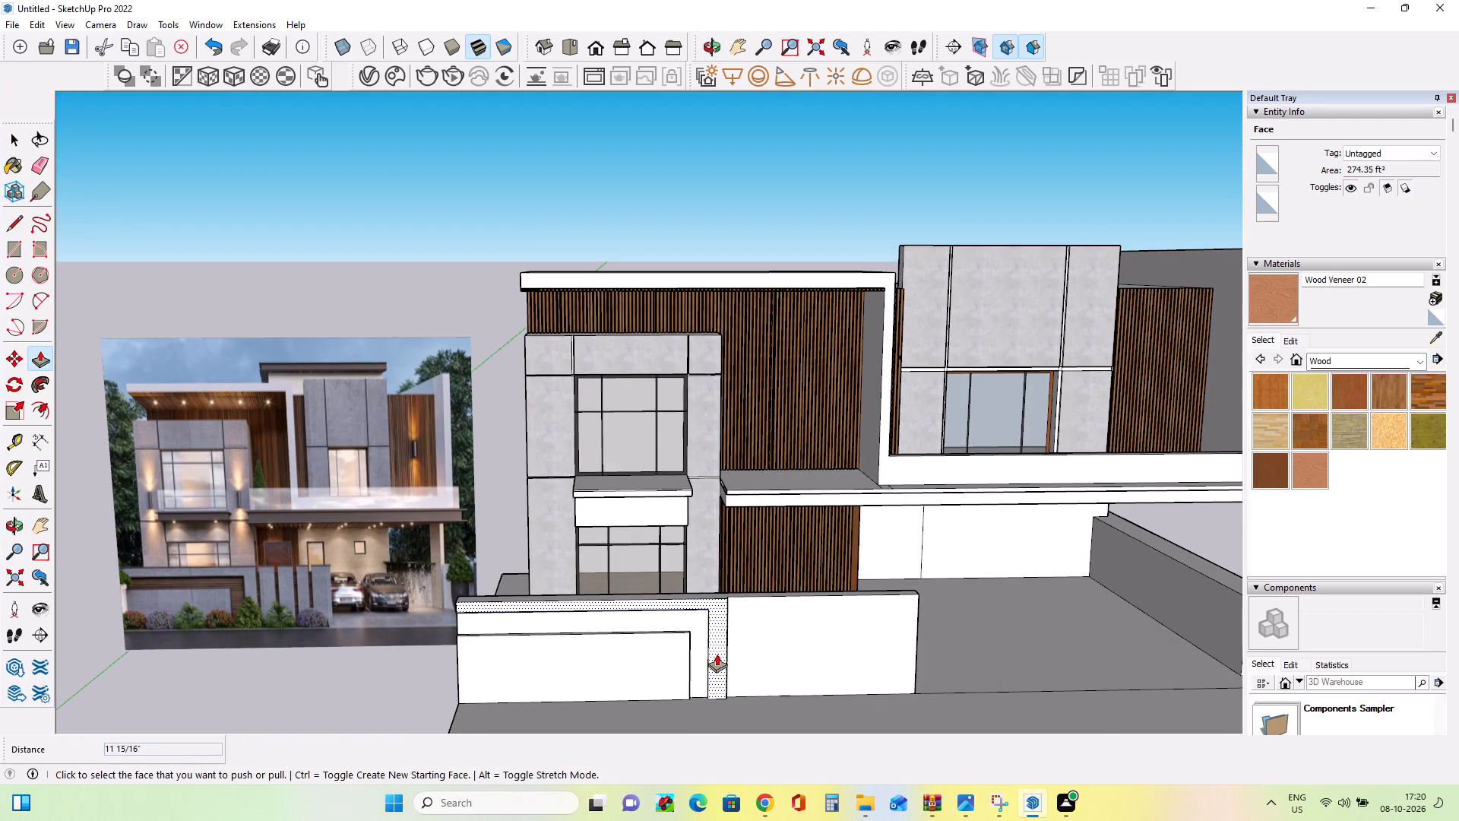
pyautogui.scroll(10, 180, 620)
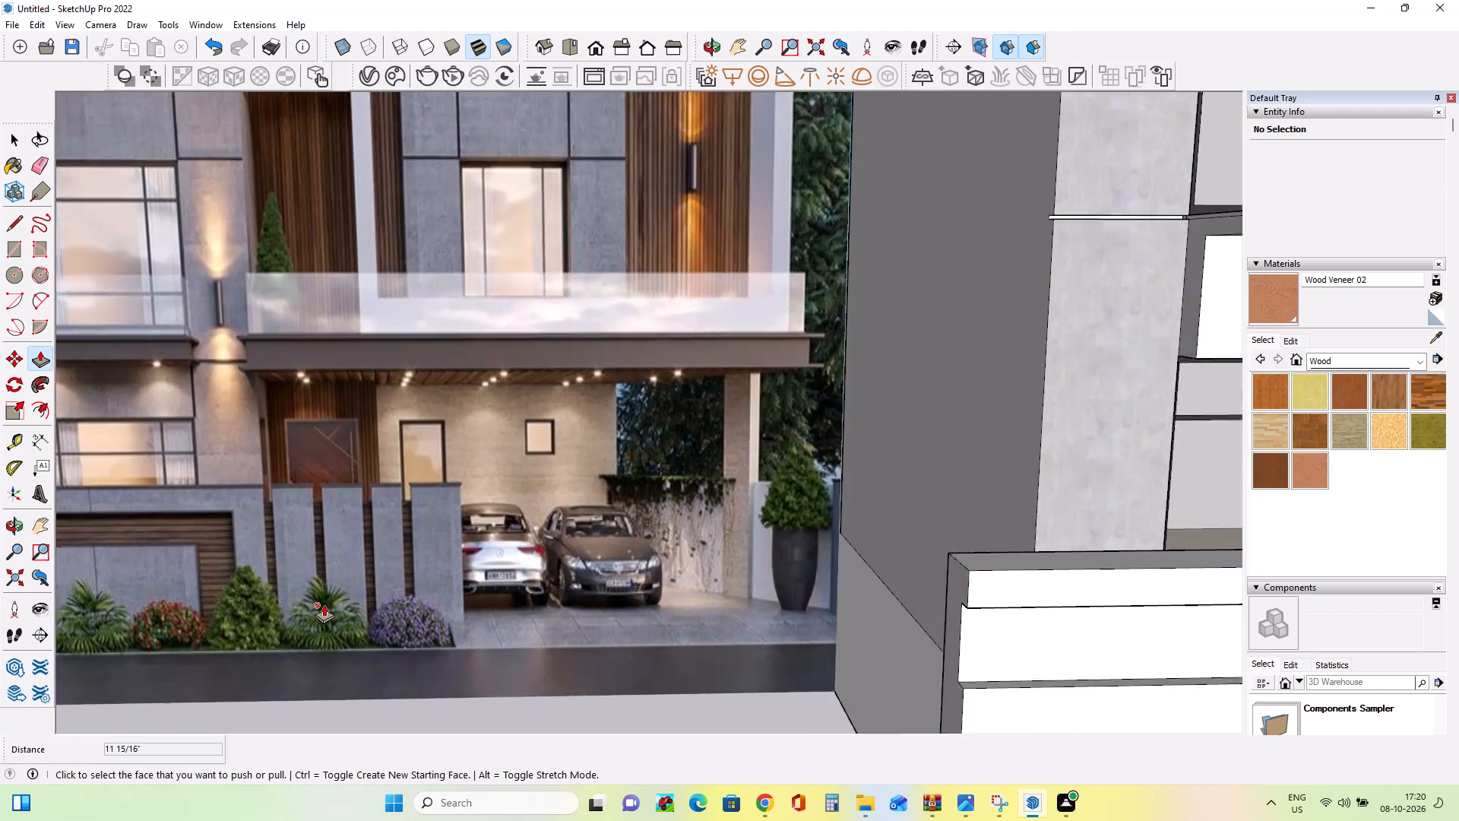
pyautogui.scroll(1, 324, 604)
pyautogui.scroll(-9, 324, 604)
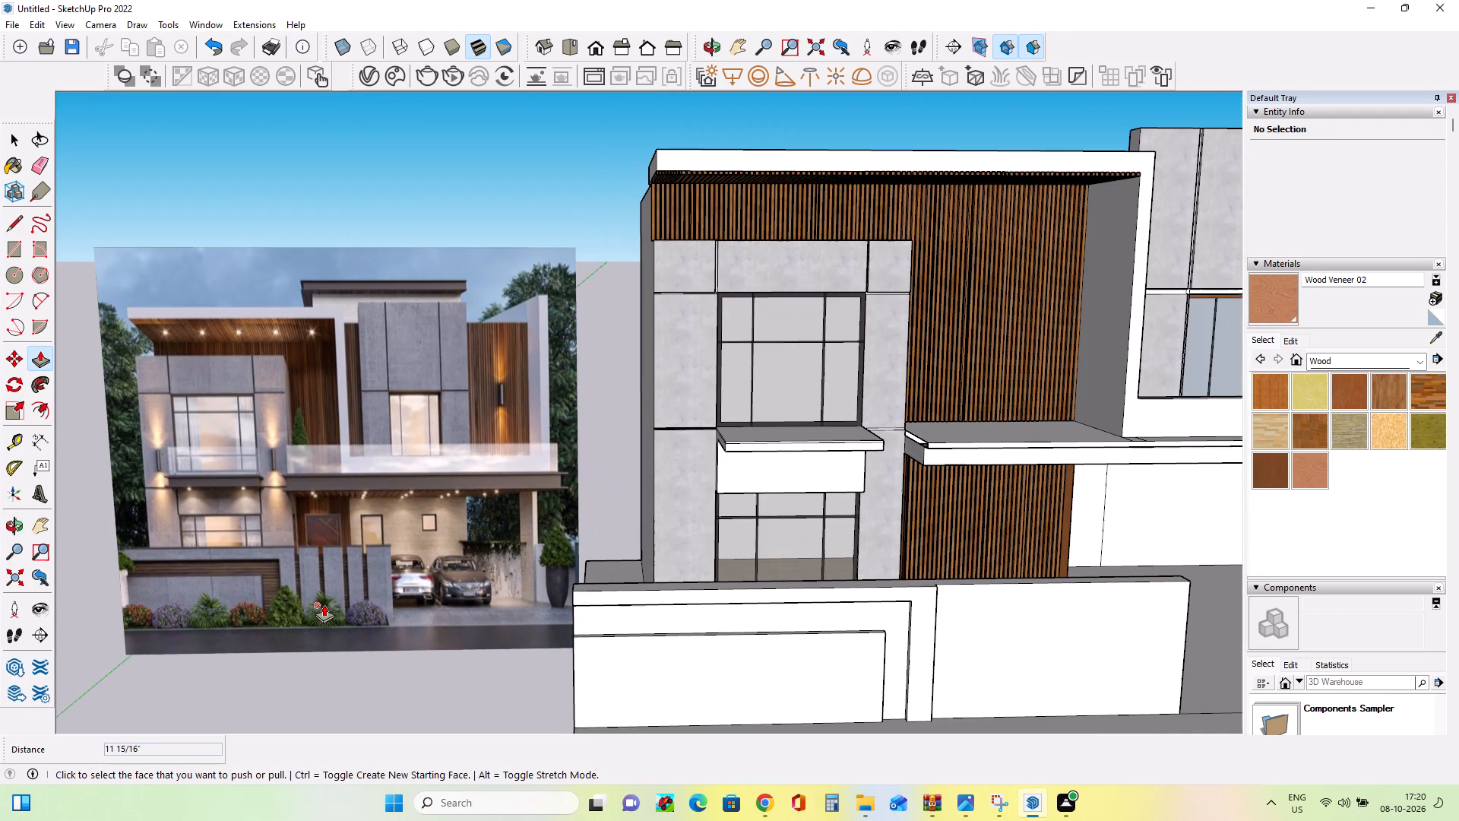
pyautogui.moveTo(324, 605); pyautogui.dragTo(324, 623, button='middle')
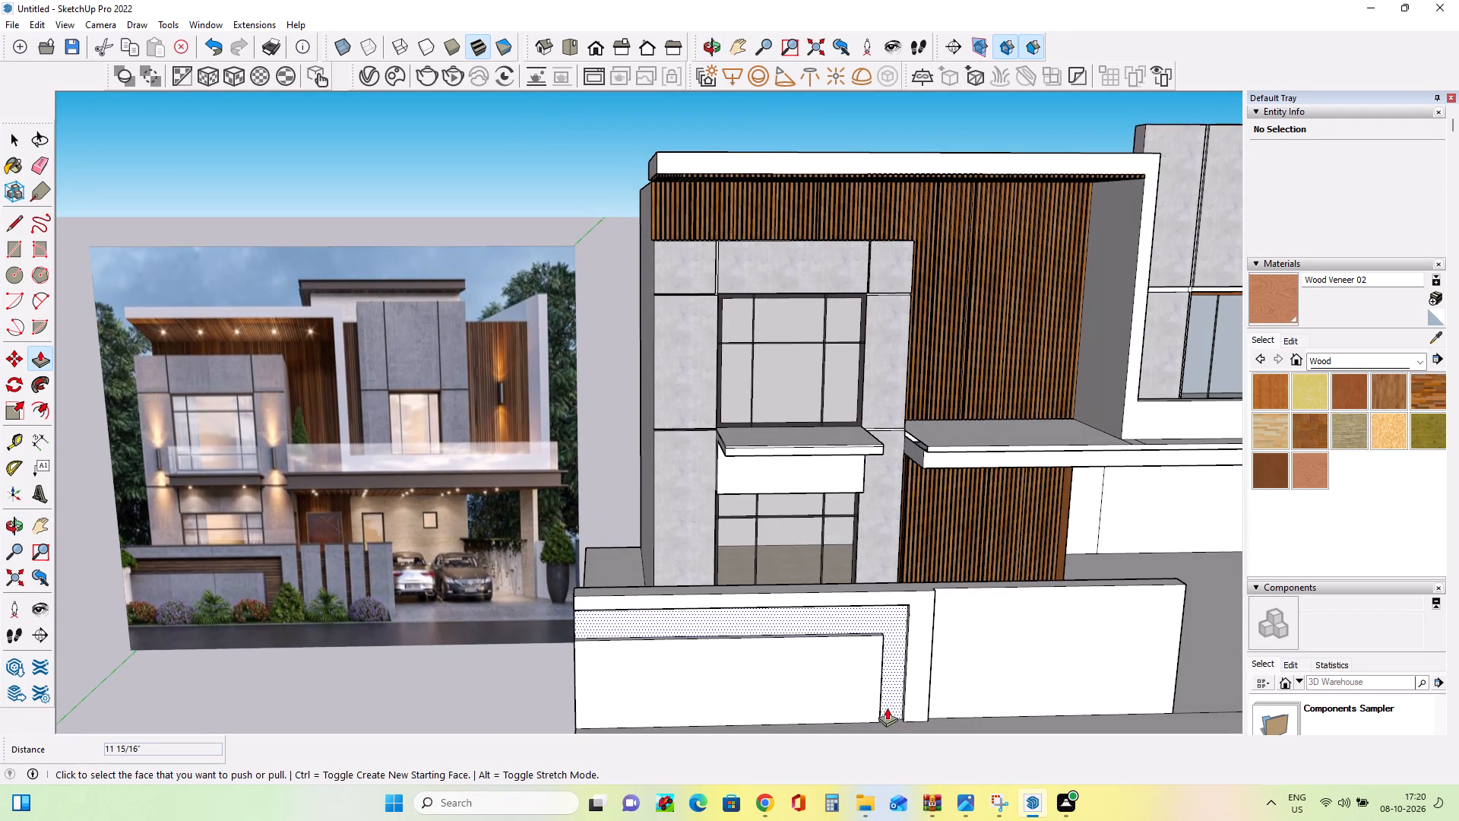
pyautogui.scroll(-3, 763, 702)
pyautogui.middleClick(739, 629)
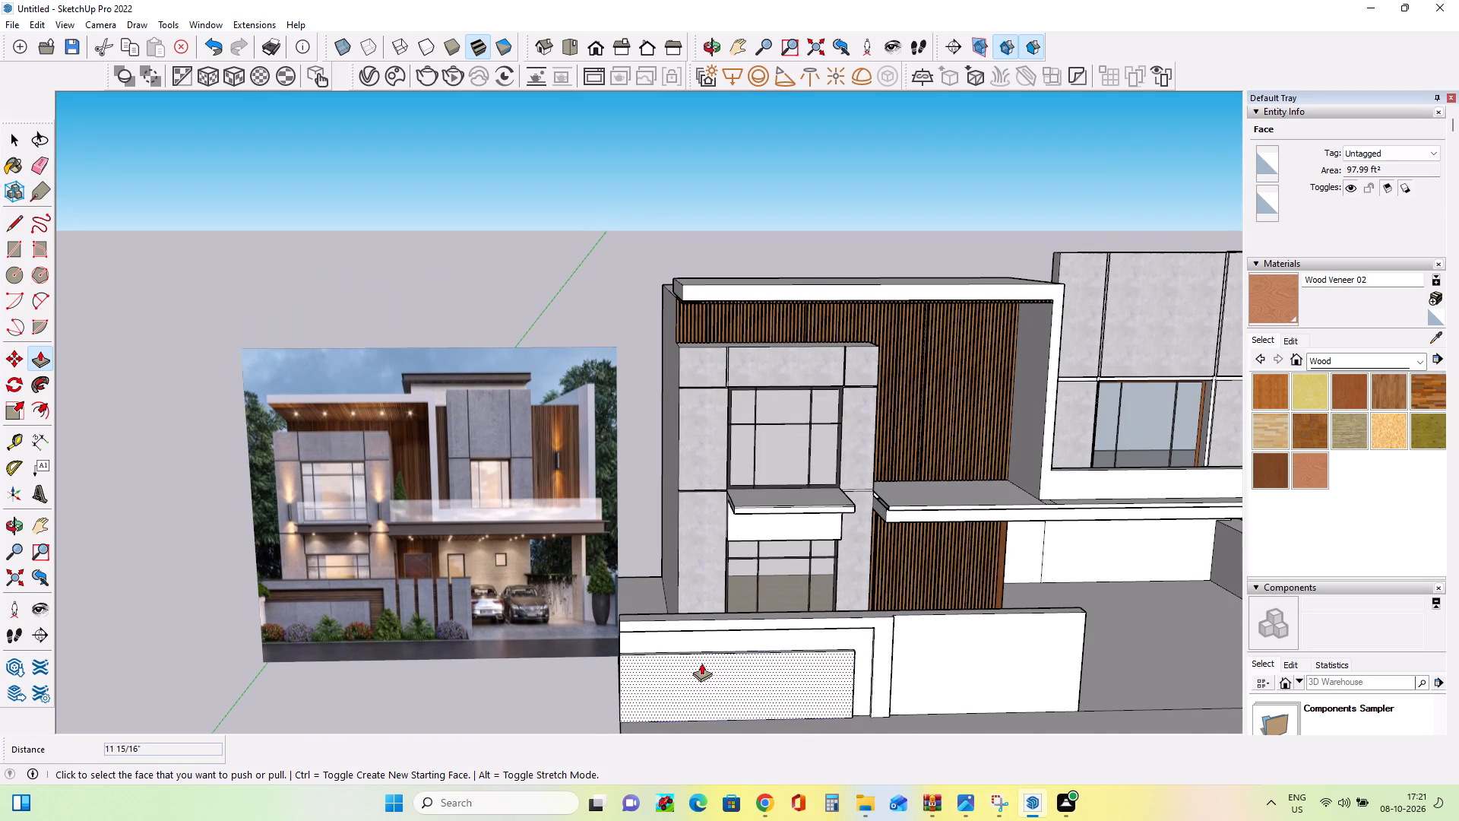
pyautogui.scroll(3, 796, 556)
pyautogui.moveTo(796, 556); pyautogui.dragTo(813, 489, button='middle')
pyautogui.scroll(-5, 812, 531)
pyautogui.moveTo(968, 658); pyautogui.dragTo(935, 659, button='middle')
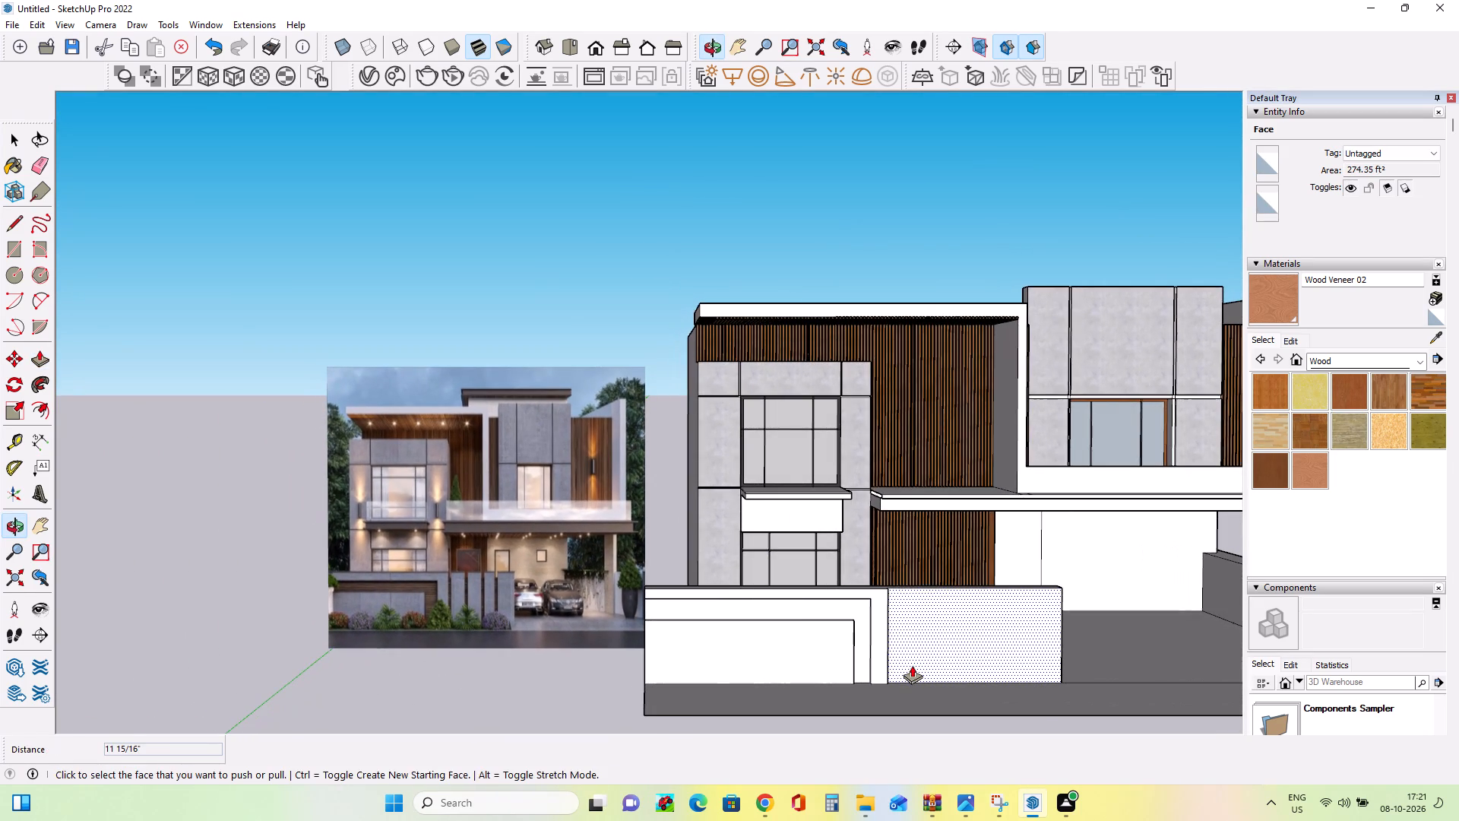
pyautogui.scroll(6, 900, 665)
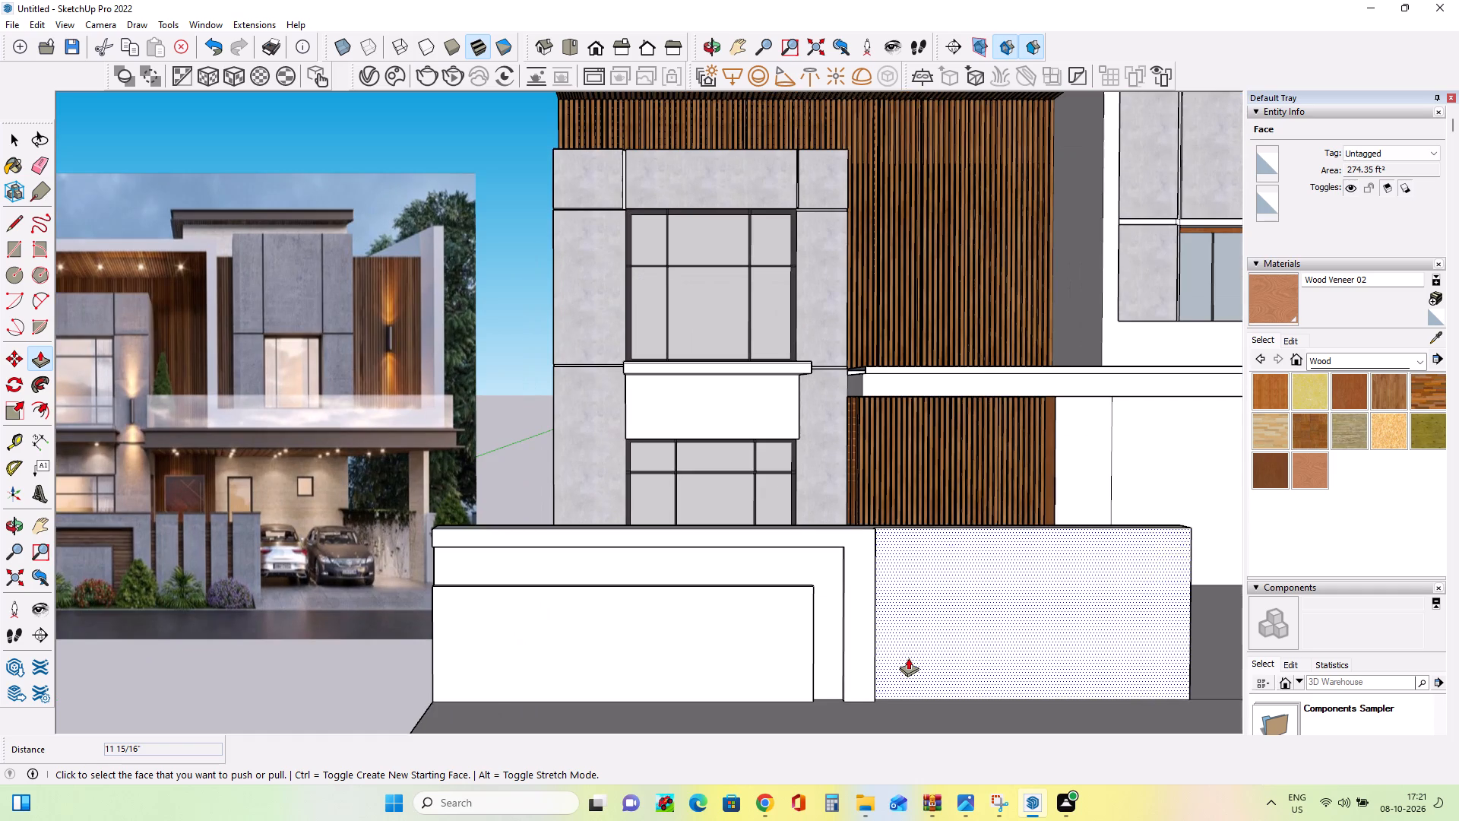
pyautogui.scroll(6, 217, 554)
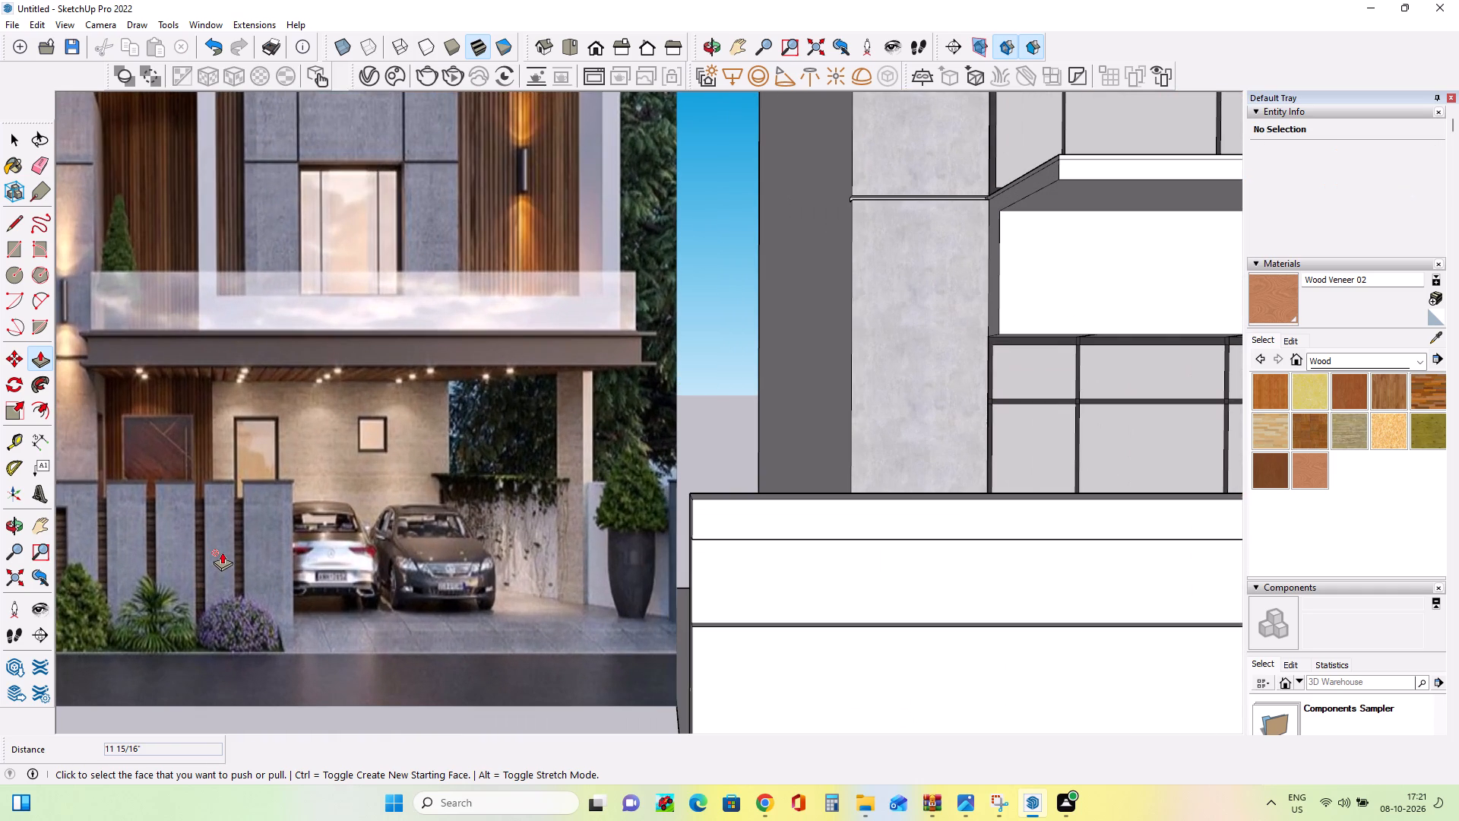
pyautogui.scroll(-3, 222, 552)
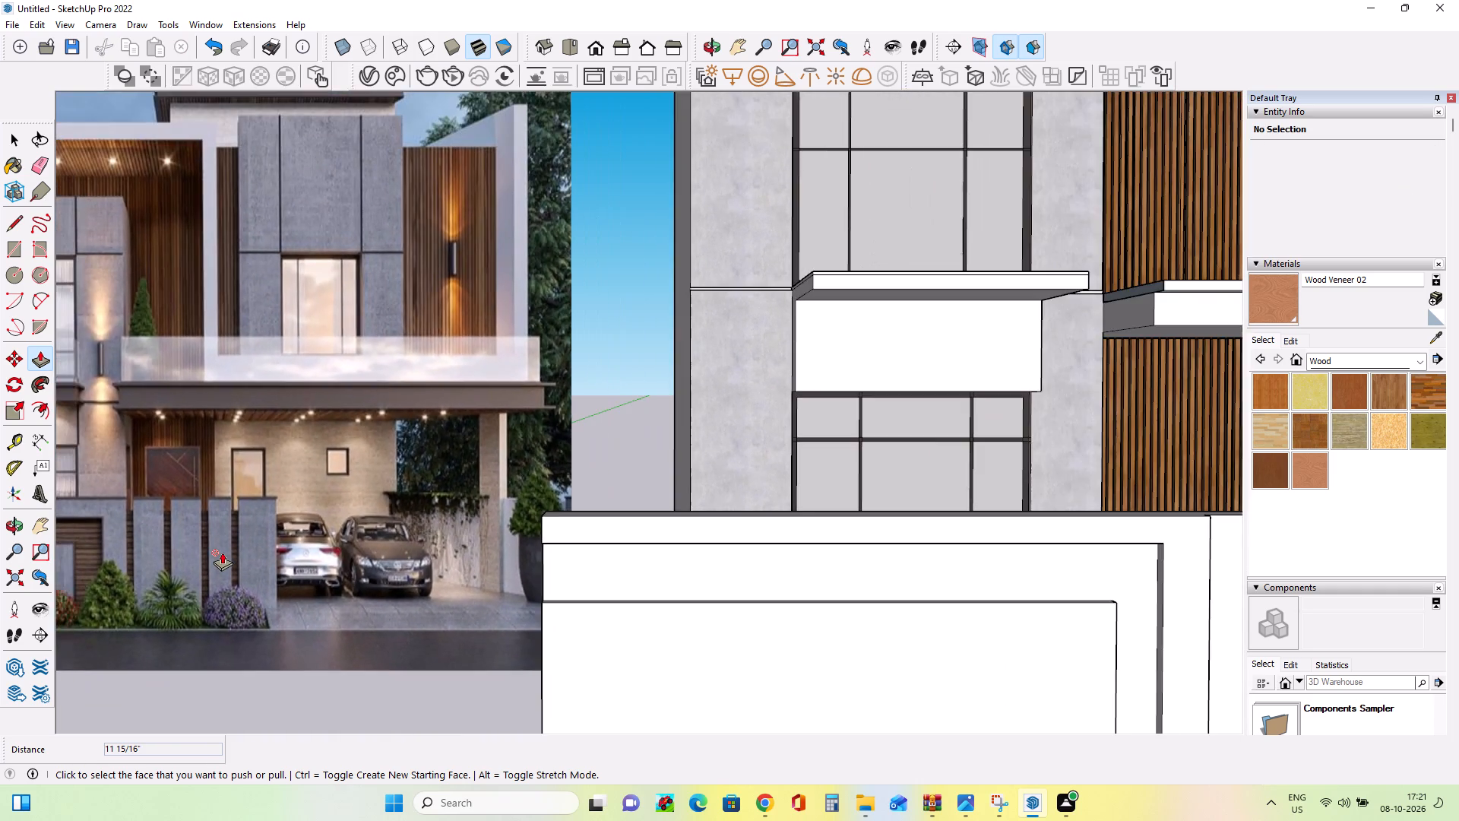
pyautogui.scroll(-7, 222, 552)
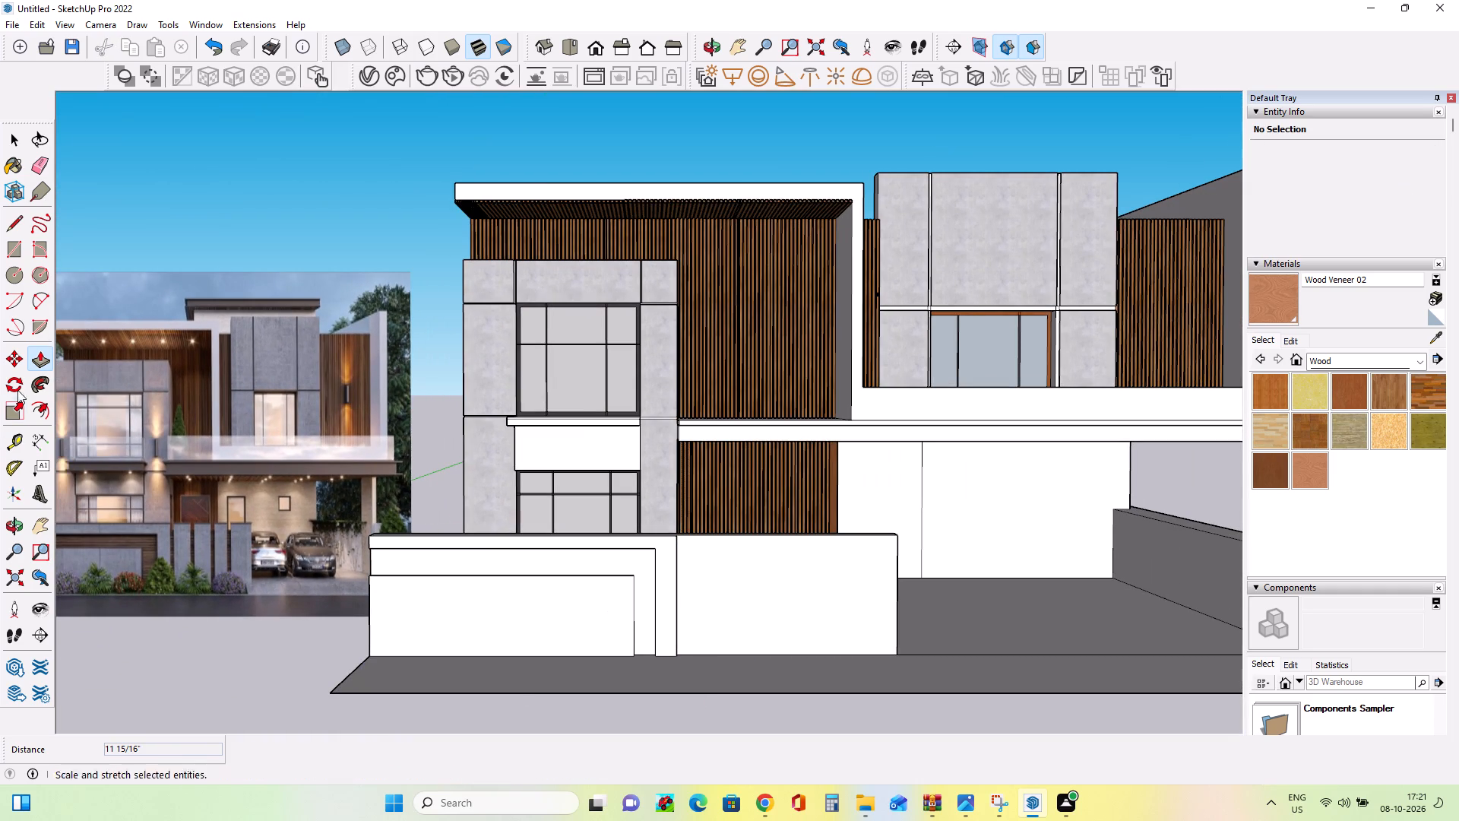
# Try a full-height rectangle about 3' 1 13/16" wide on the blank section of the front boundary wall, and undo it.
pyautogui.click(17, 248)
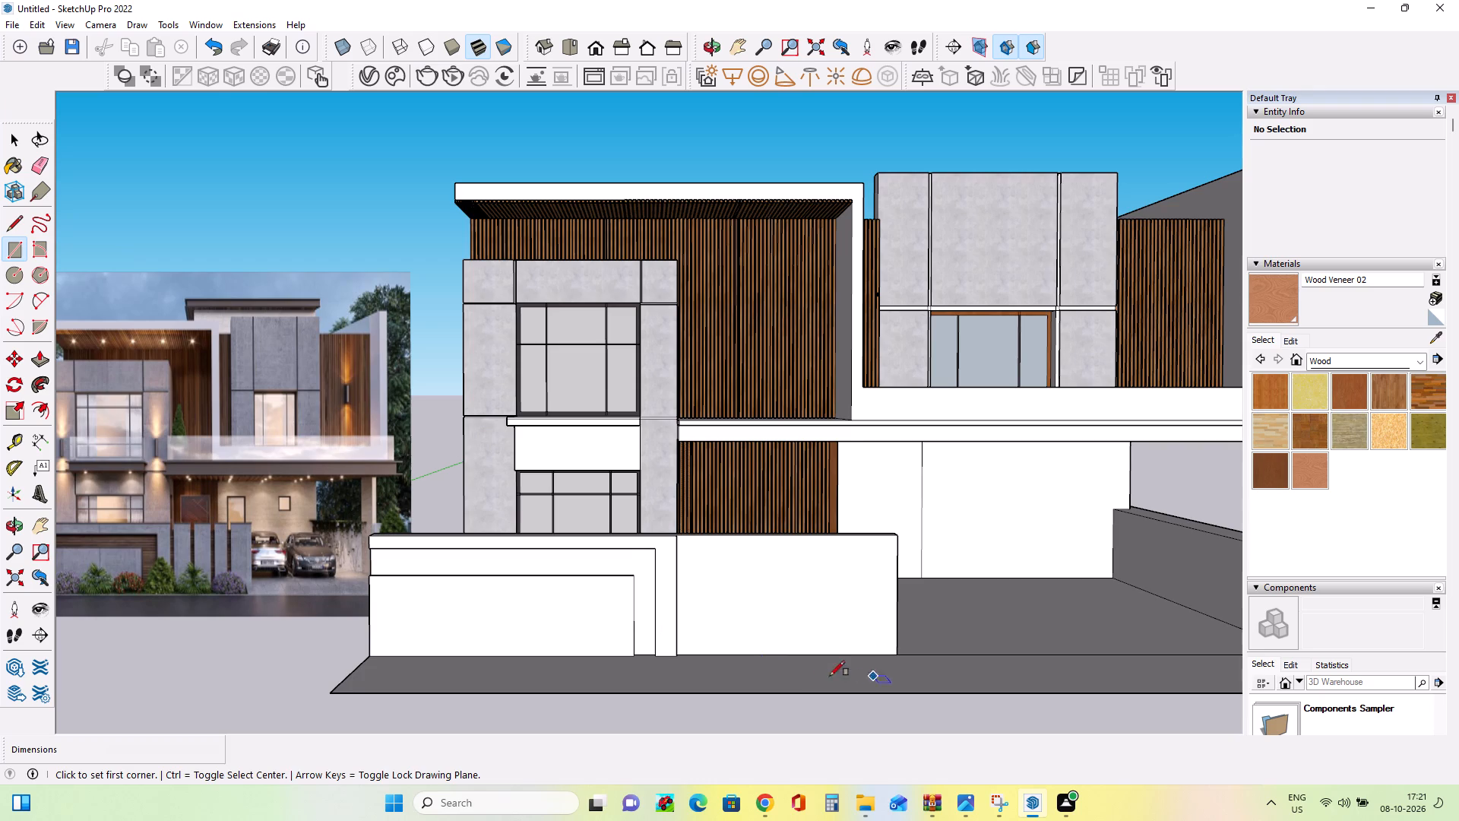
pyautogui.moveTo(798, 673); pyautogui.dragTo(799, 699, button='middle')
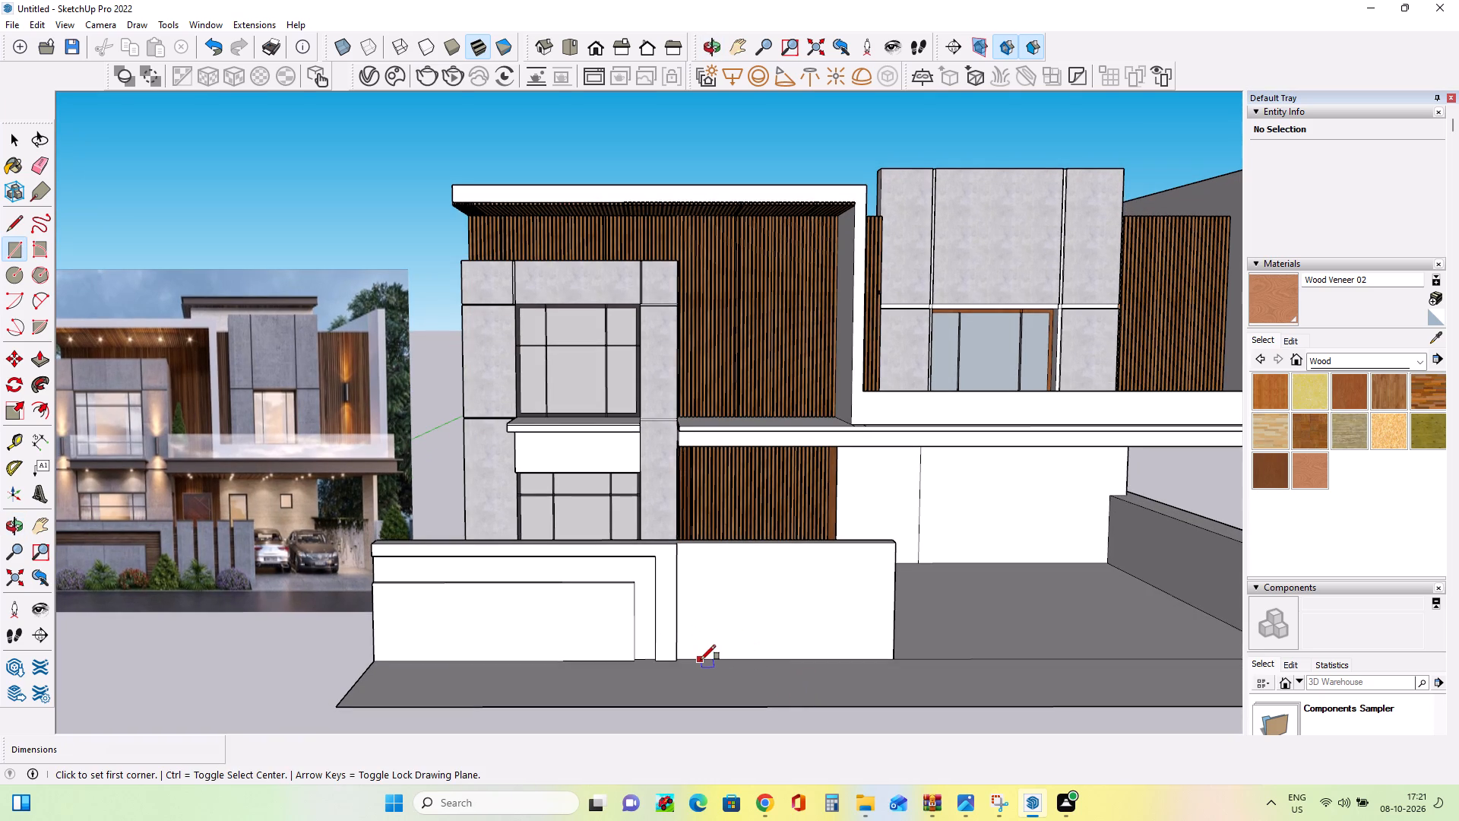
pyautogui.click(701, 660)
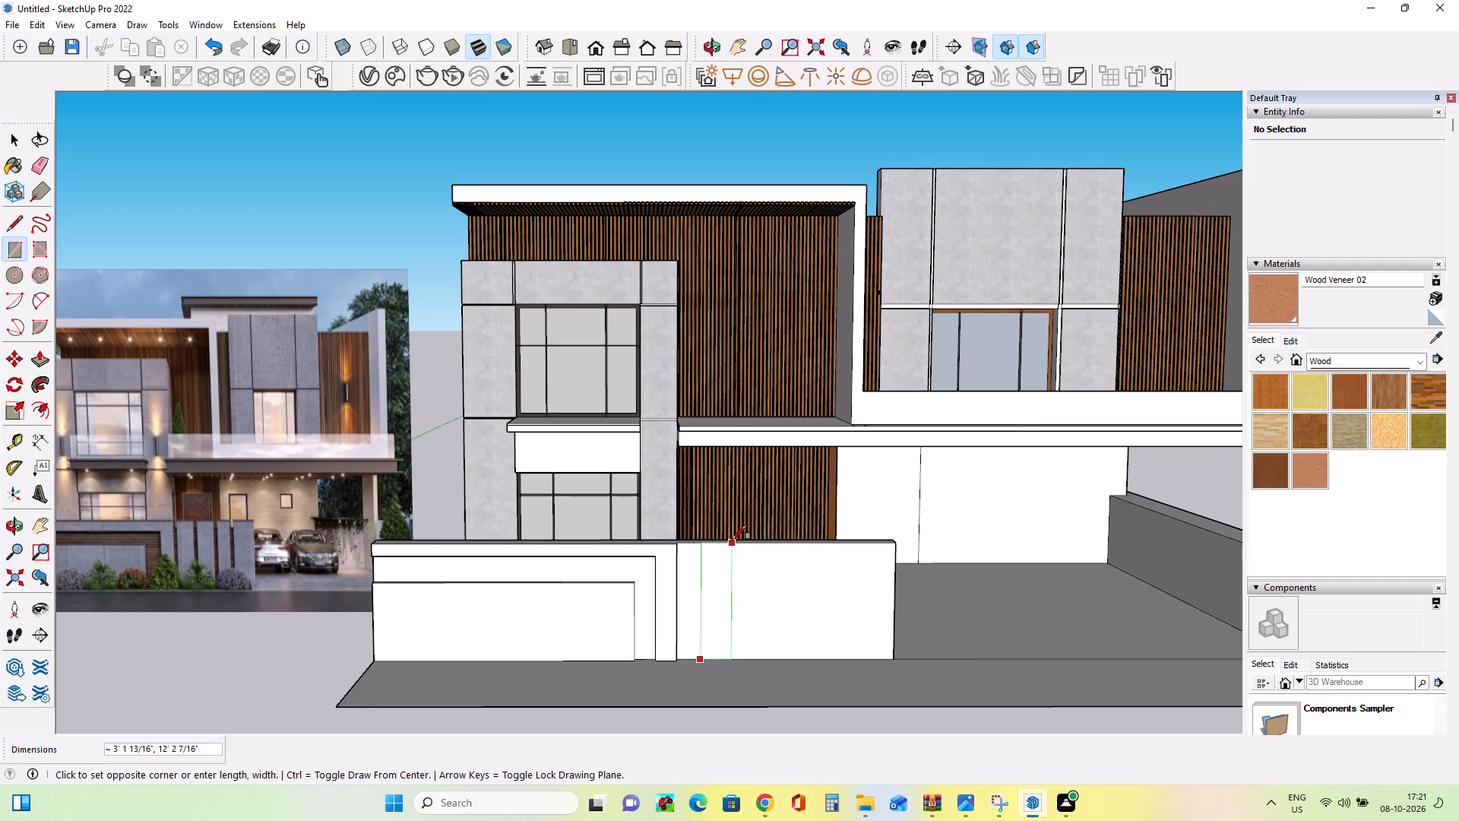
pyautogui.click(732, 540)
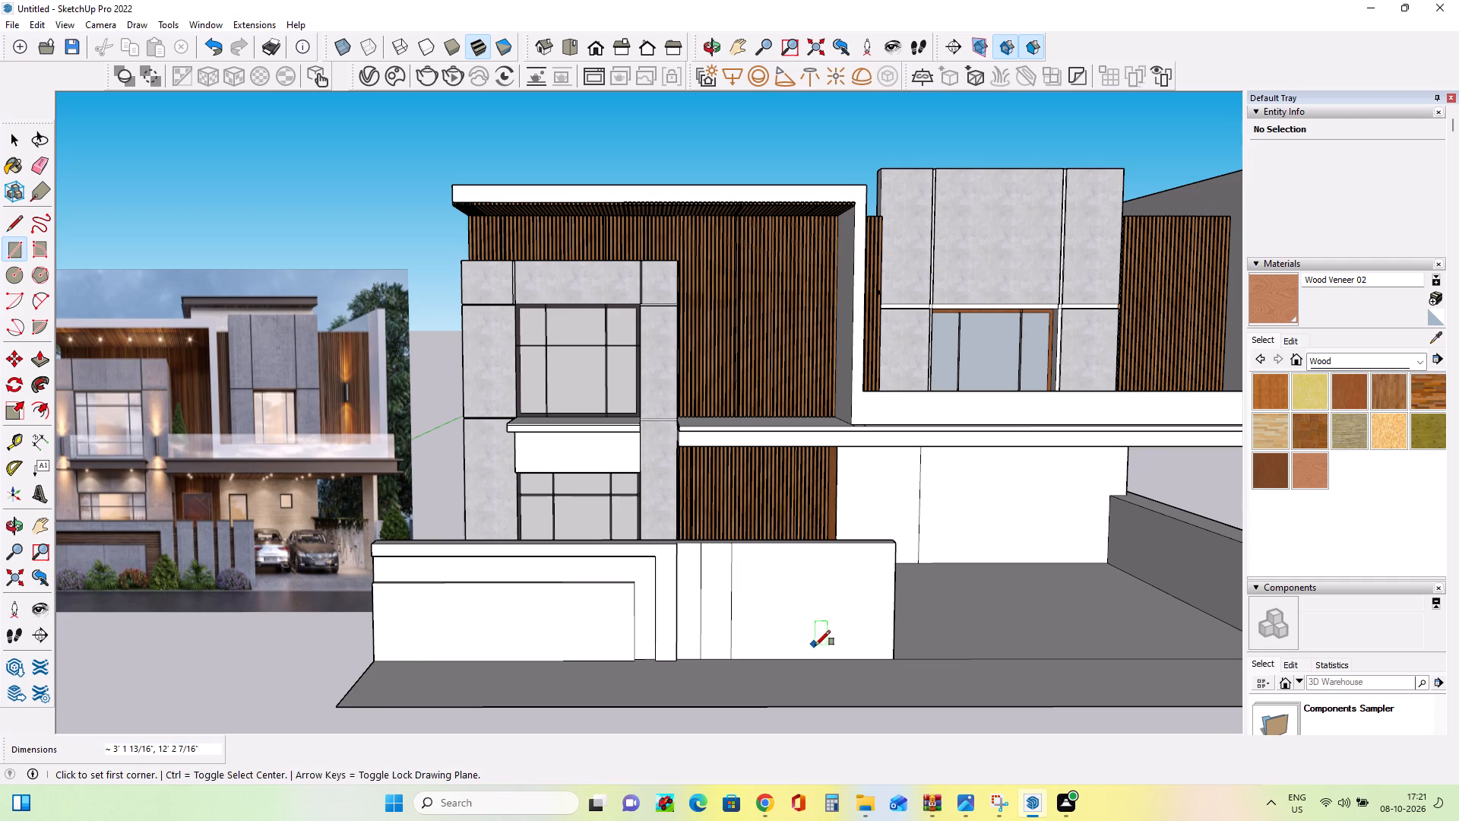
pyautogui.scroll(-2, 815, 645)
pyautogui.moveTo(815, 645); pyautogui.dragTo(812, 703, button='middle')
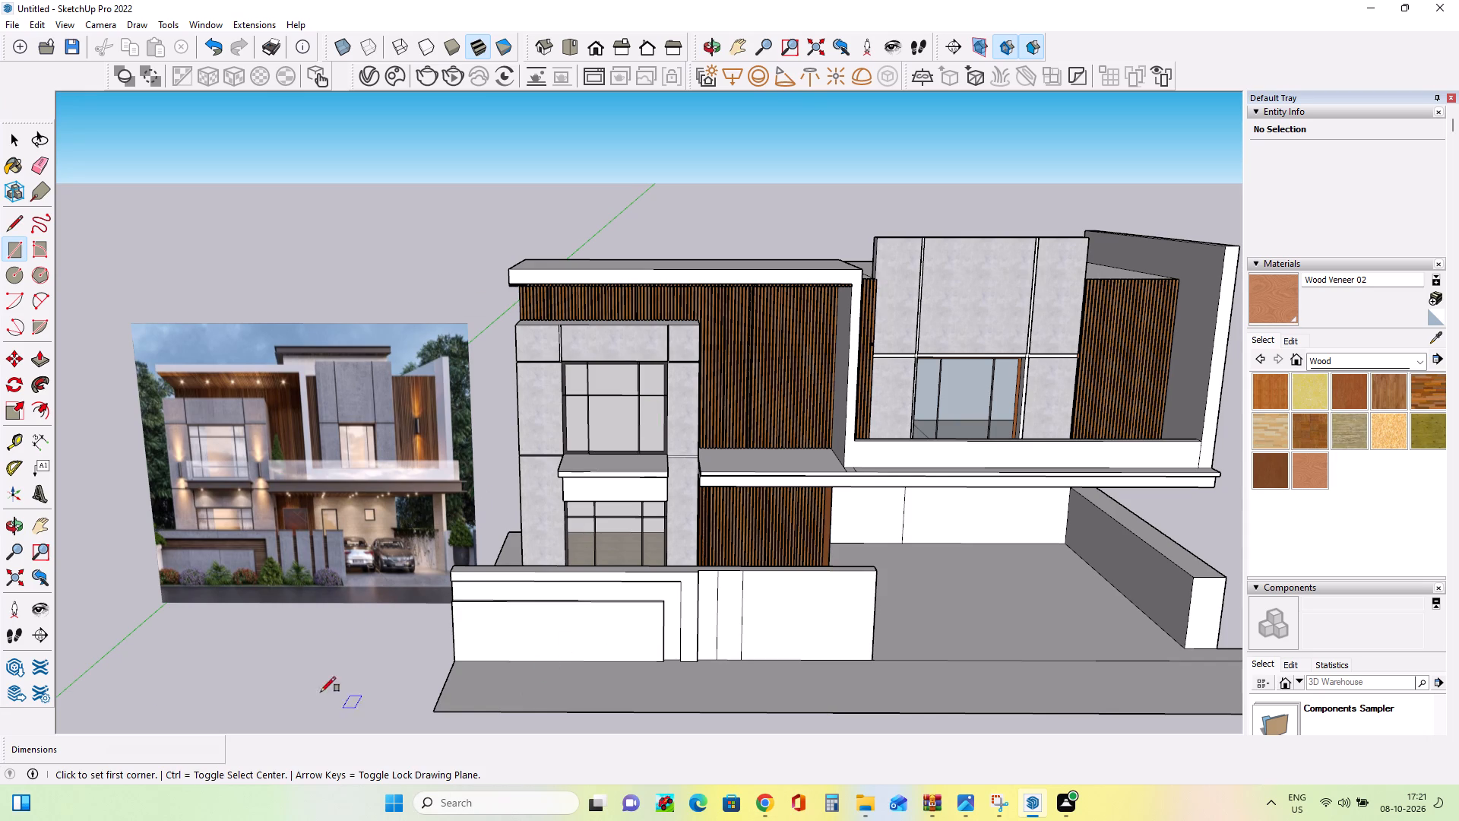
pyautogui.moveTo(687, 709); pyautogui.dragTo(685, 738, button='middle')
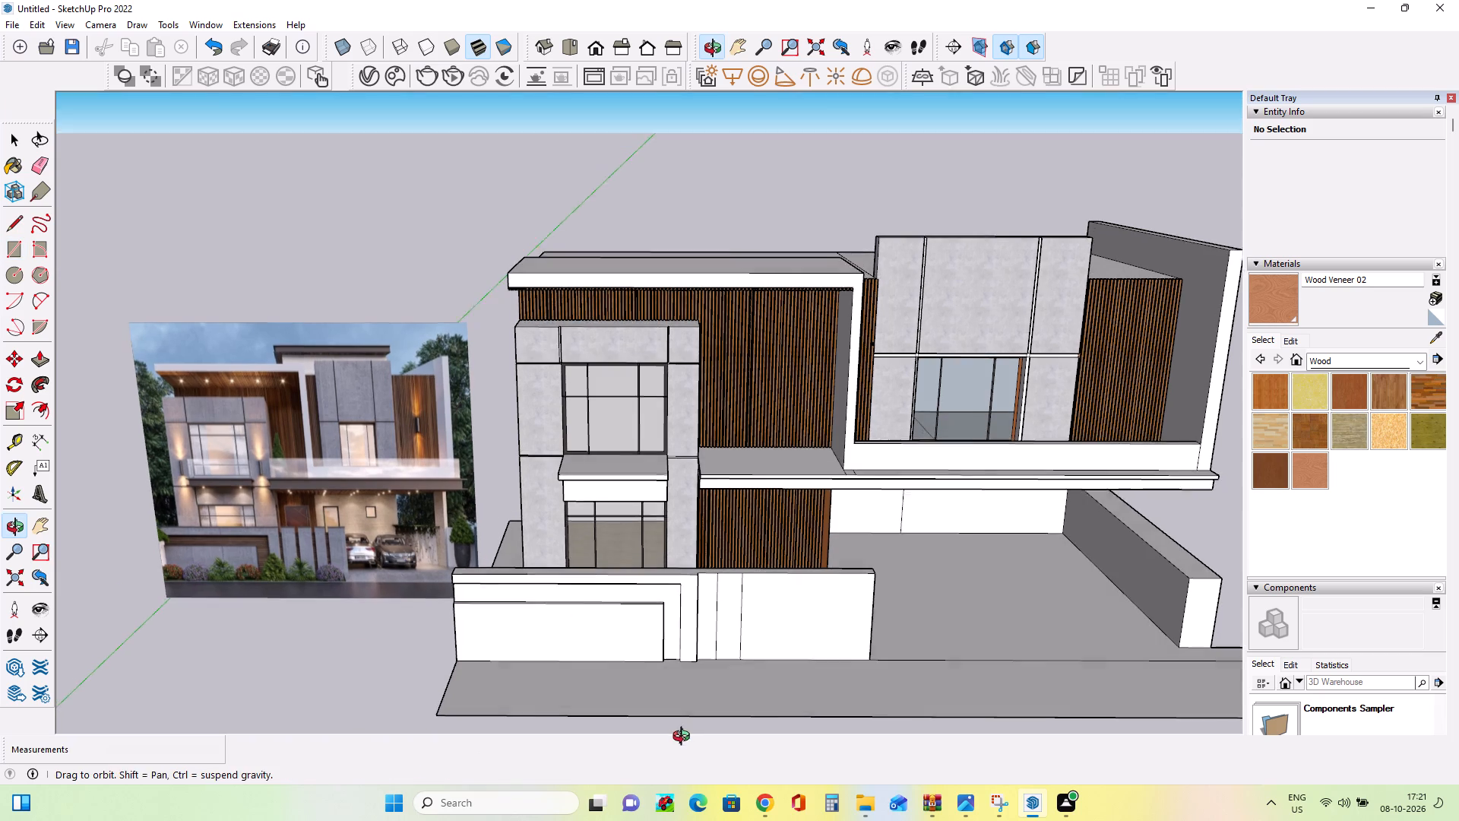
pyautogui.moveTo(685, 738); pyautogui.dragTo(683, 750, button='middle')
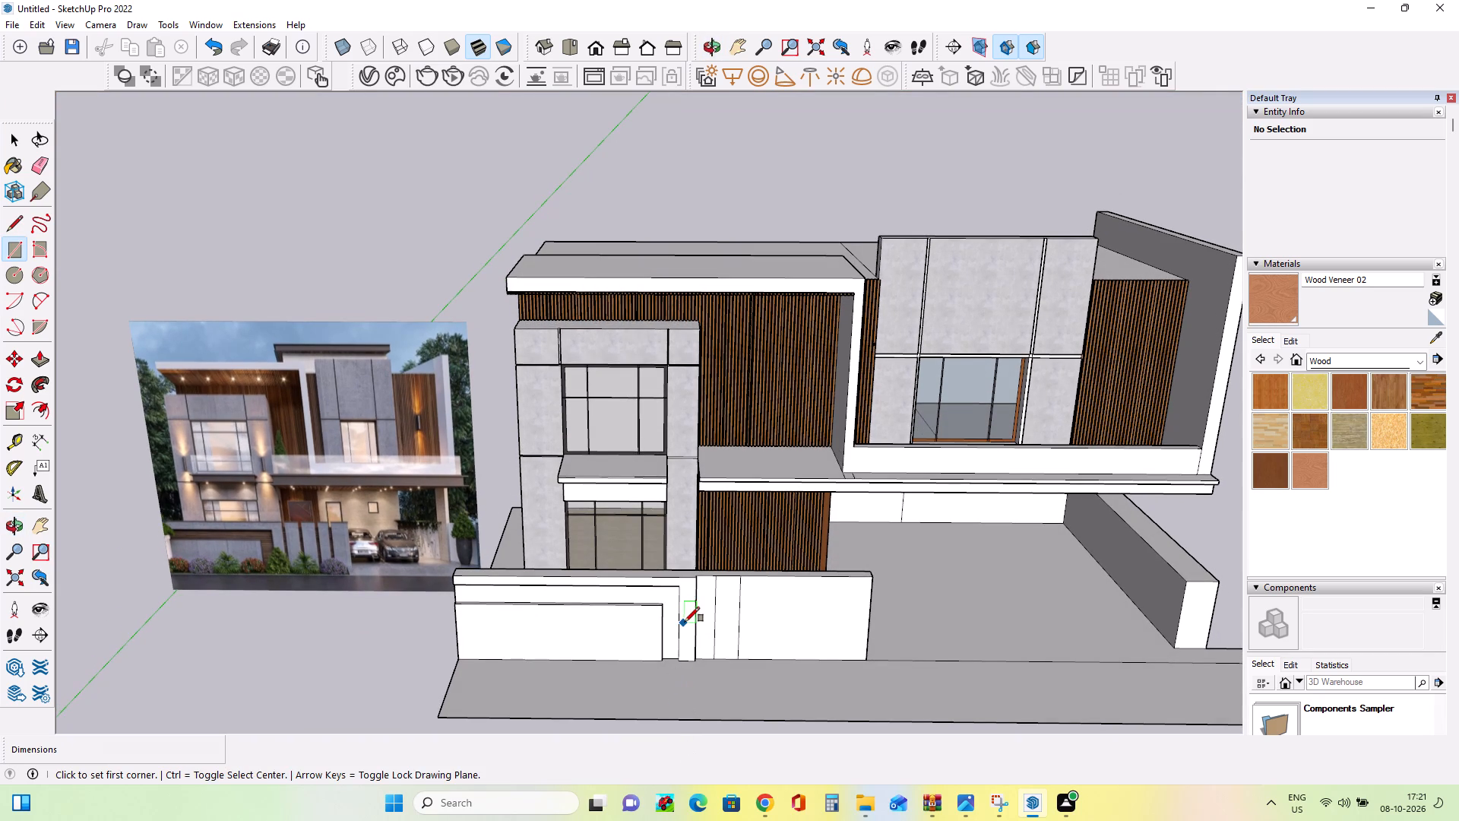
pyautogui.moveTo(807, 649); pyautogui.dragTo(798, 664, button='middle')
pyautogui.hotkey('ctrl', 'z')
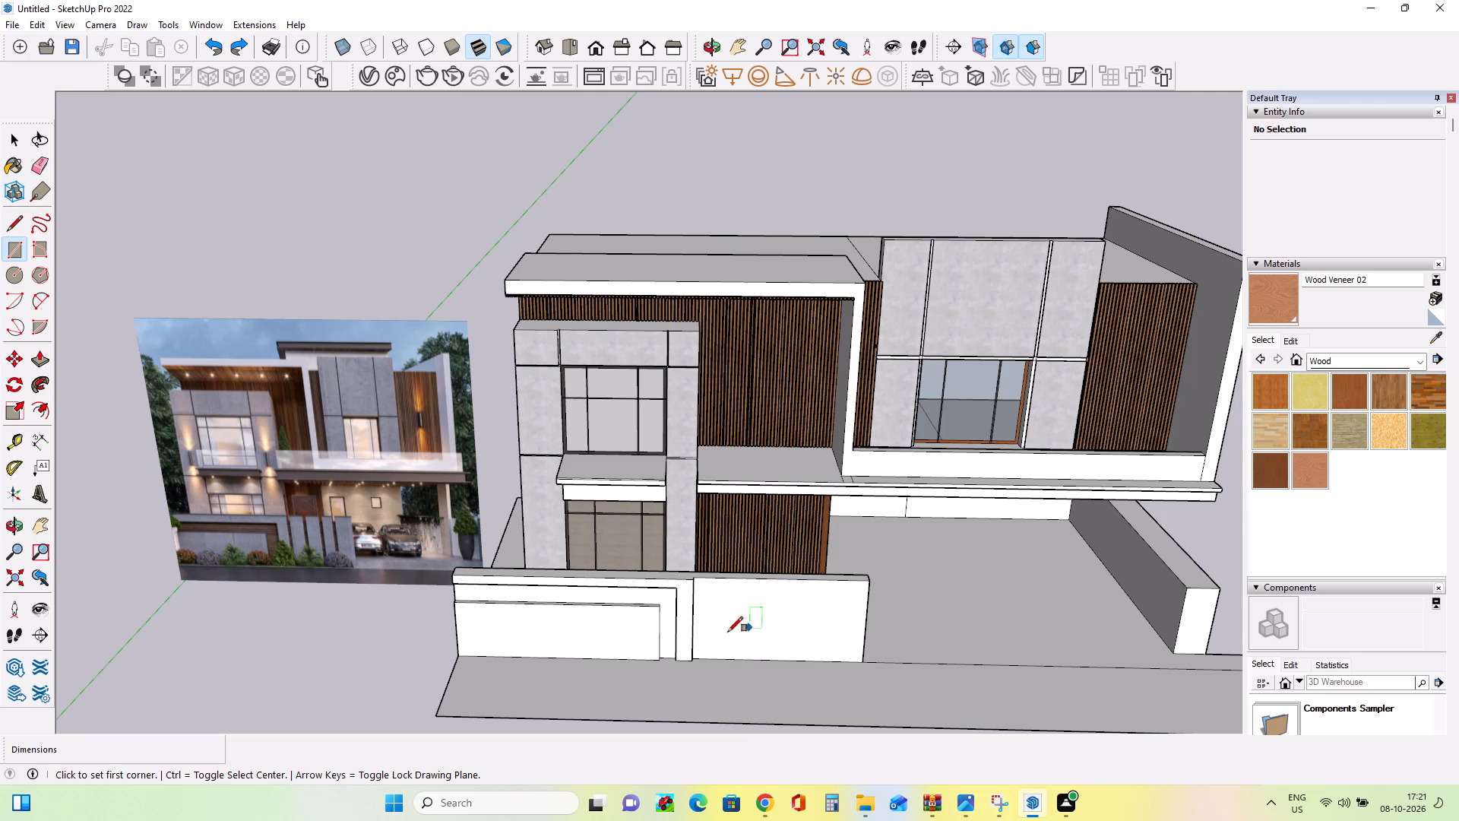
# Draw a full-height rectangle about 2' 9 3/16" by 12' 2 7/16" on the boundary wall's blank front face, slightly beyond the L-shaped band.
pyautogui.click(711, 657)
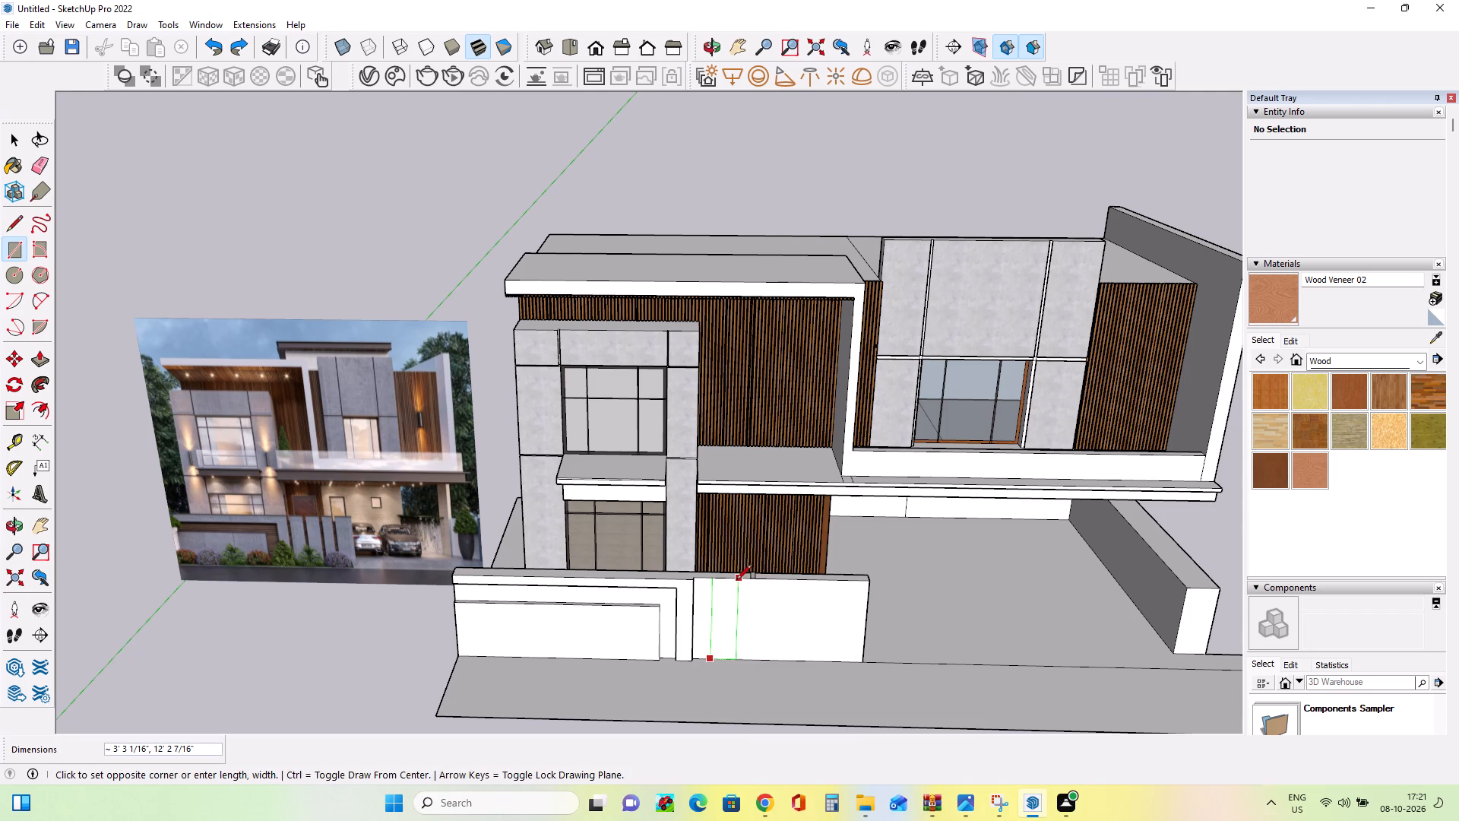
pyautogui.click(734, 578)
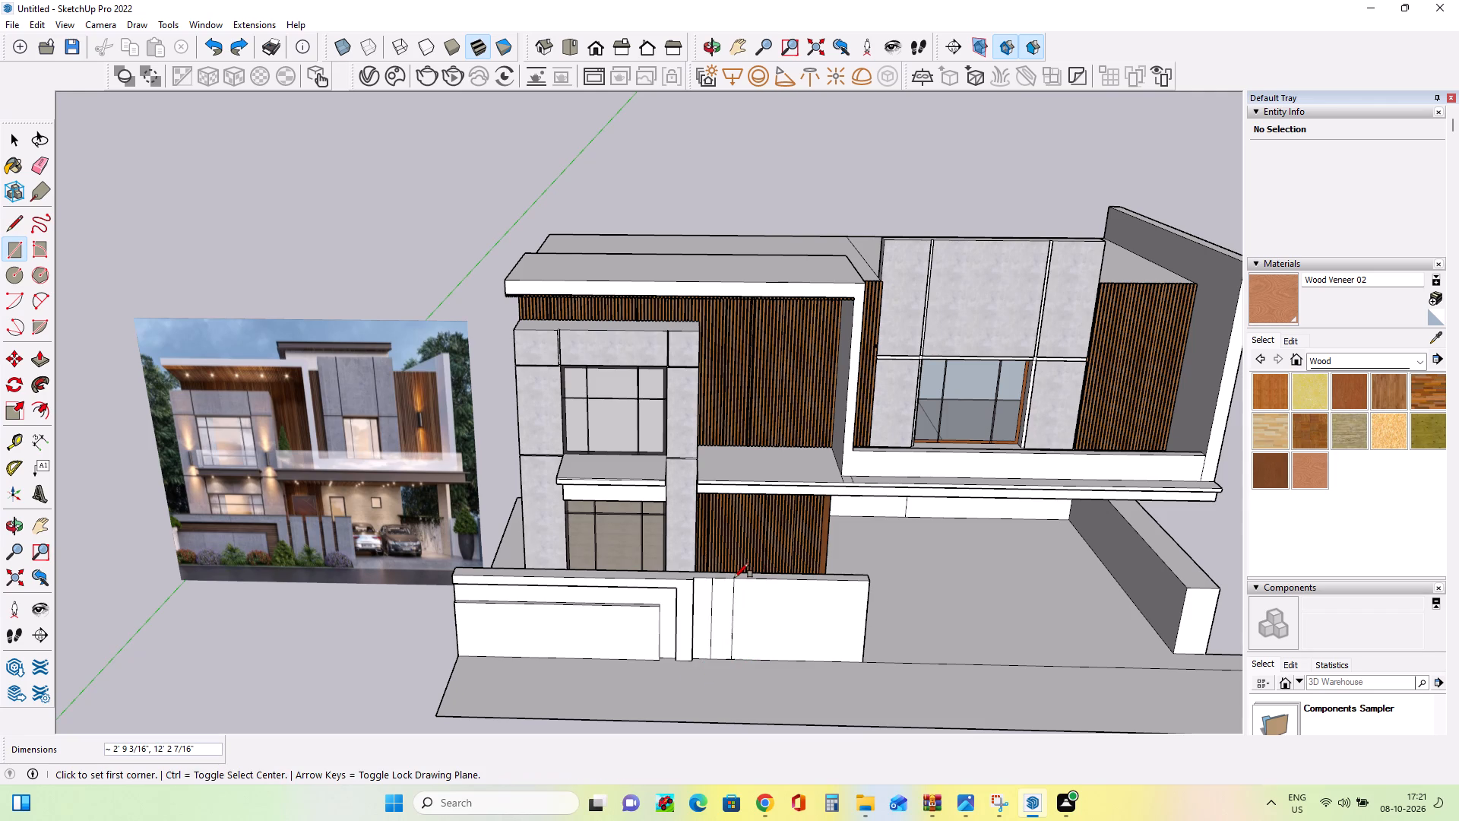
# Draw a matching rectangle about 2' 9 3/16" by 1' 6" across the boundary wall's top face, directly above the new strip.
pyautogui.moveTo(758, 639); pyautogui.dragTo(760, 689, button='middle')
pyautogui.scroll(2, 728, 613)
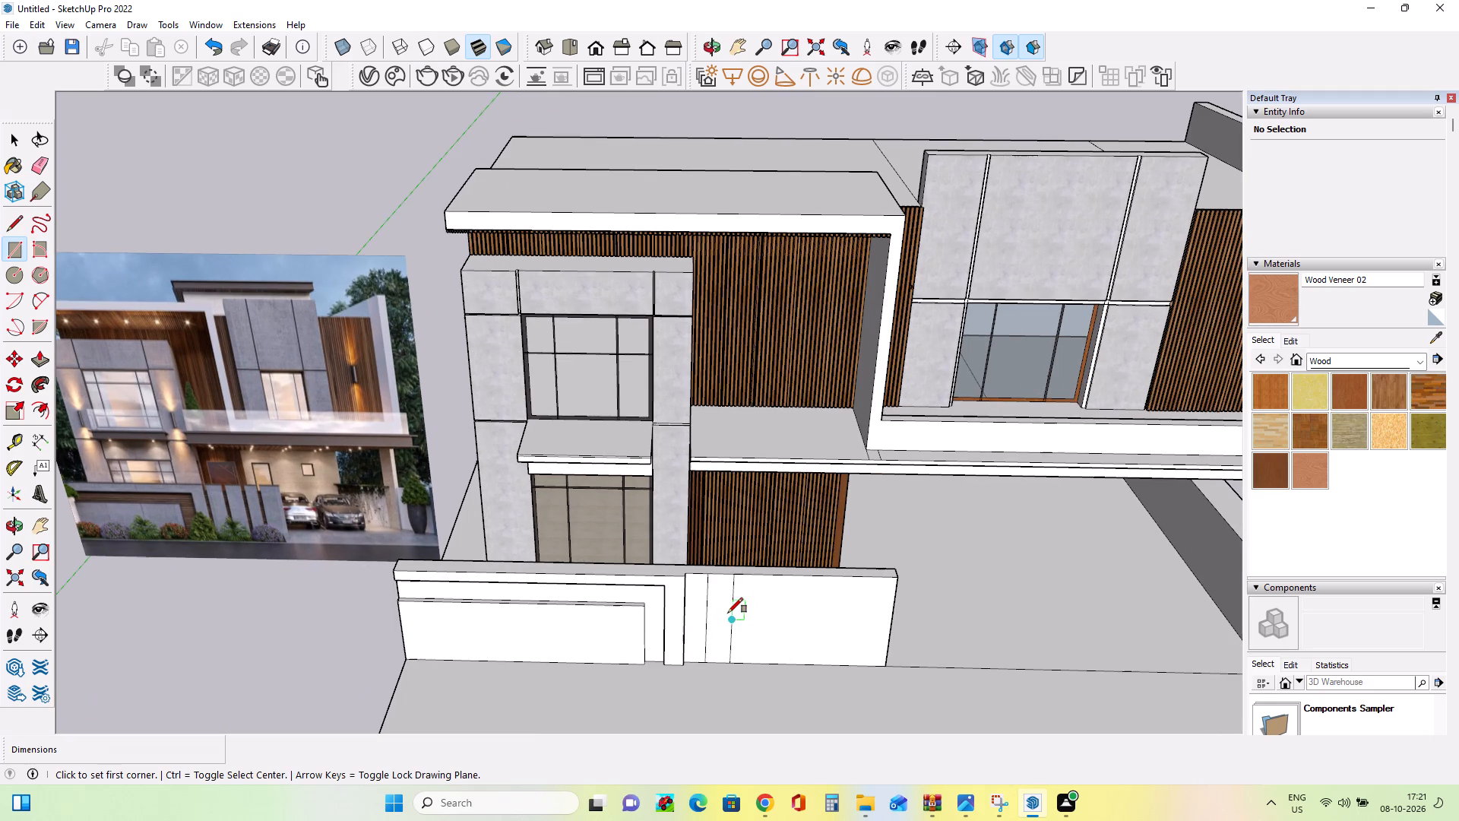
pyautogui.moveTo(728, 613); pyautogui.dragTo(728, 620, button='middle')
pyautogui.moveTo(711, 582); pyautogui.dragTo(711, 573, button='middle')
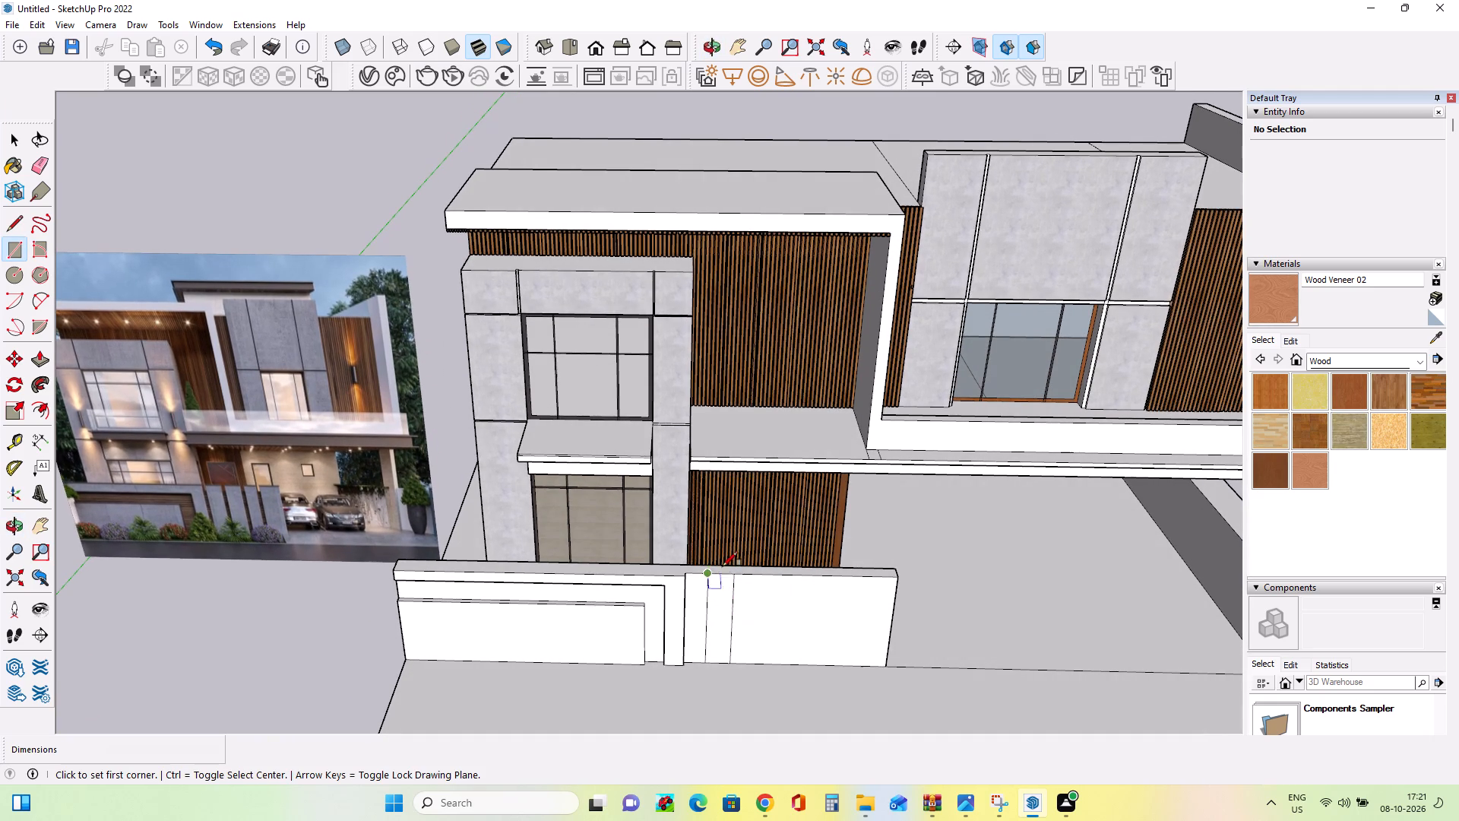
pyautogui.scroll(3, 708, 567)
pyautogui.click(706, 577)
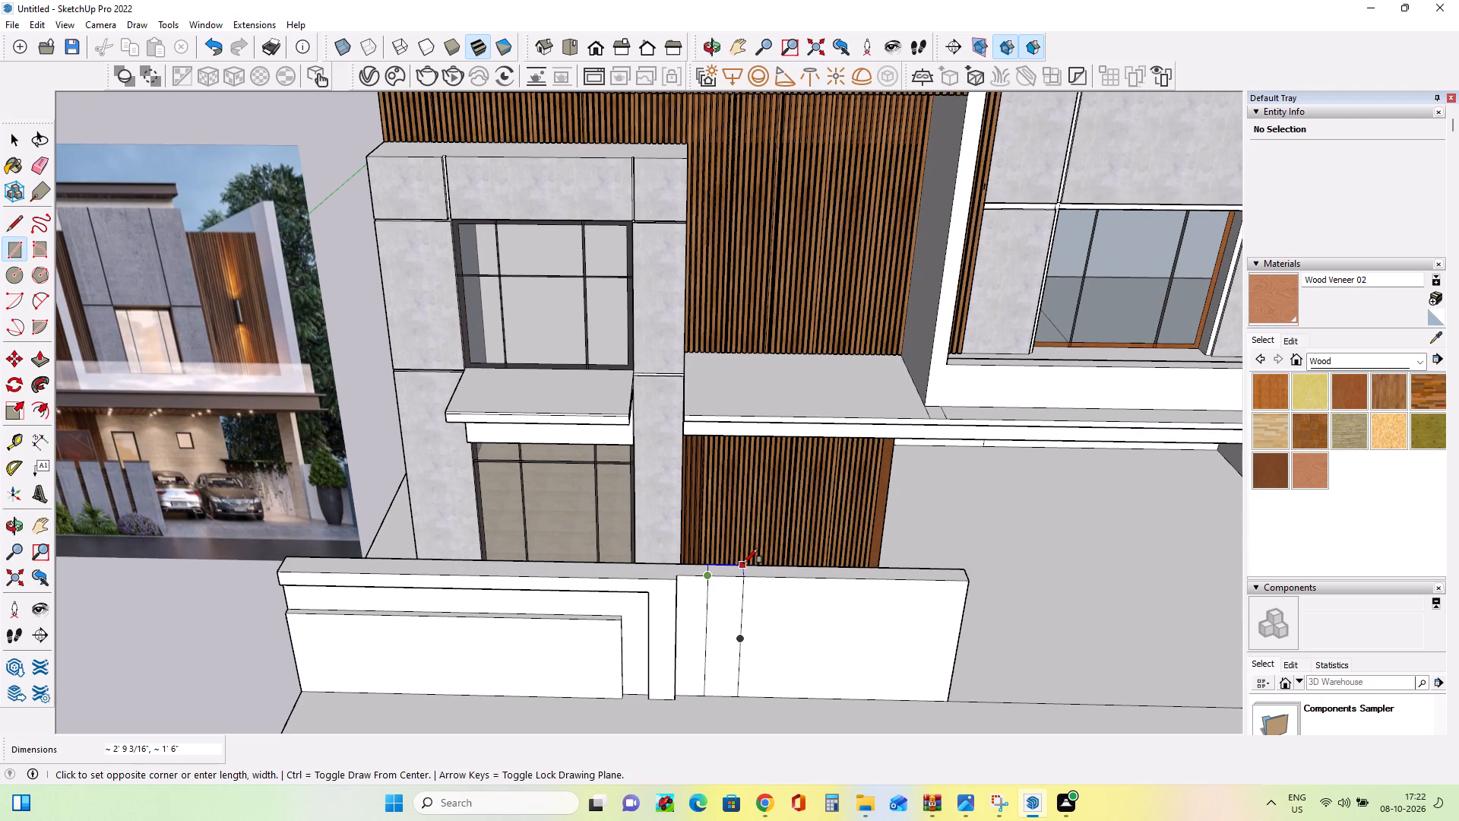
pyautogui.click(743, 563)
pyautogui.moveTo(802, 667); pyautogui.dragTo(777, 655, button='middle')
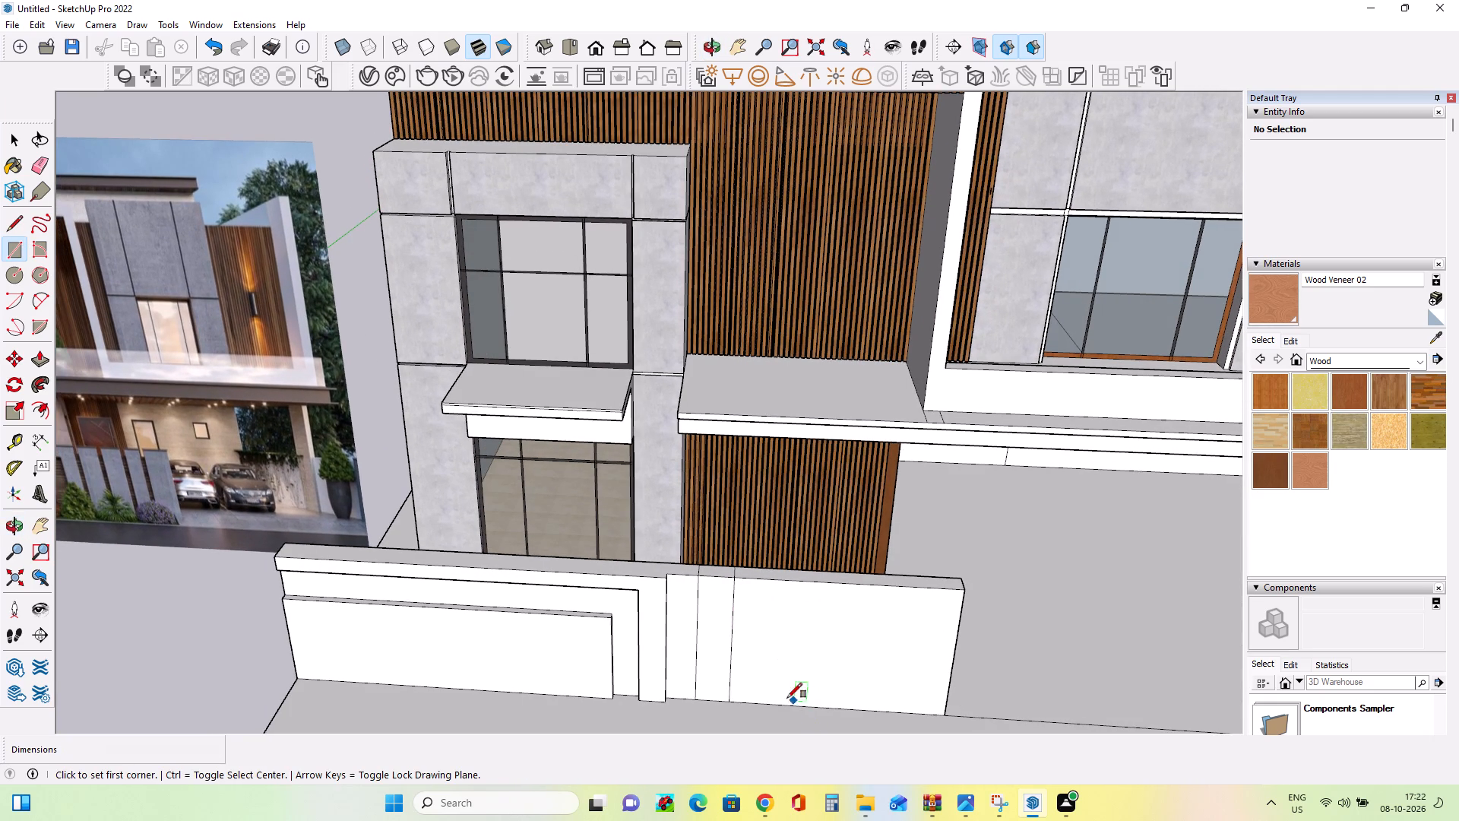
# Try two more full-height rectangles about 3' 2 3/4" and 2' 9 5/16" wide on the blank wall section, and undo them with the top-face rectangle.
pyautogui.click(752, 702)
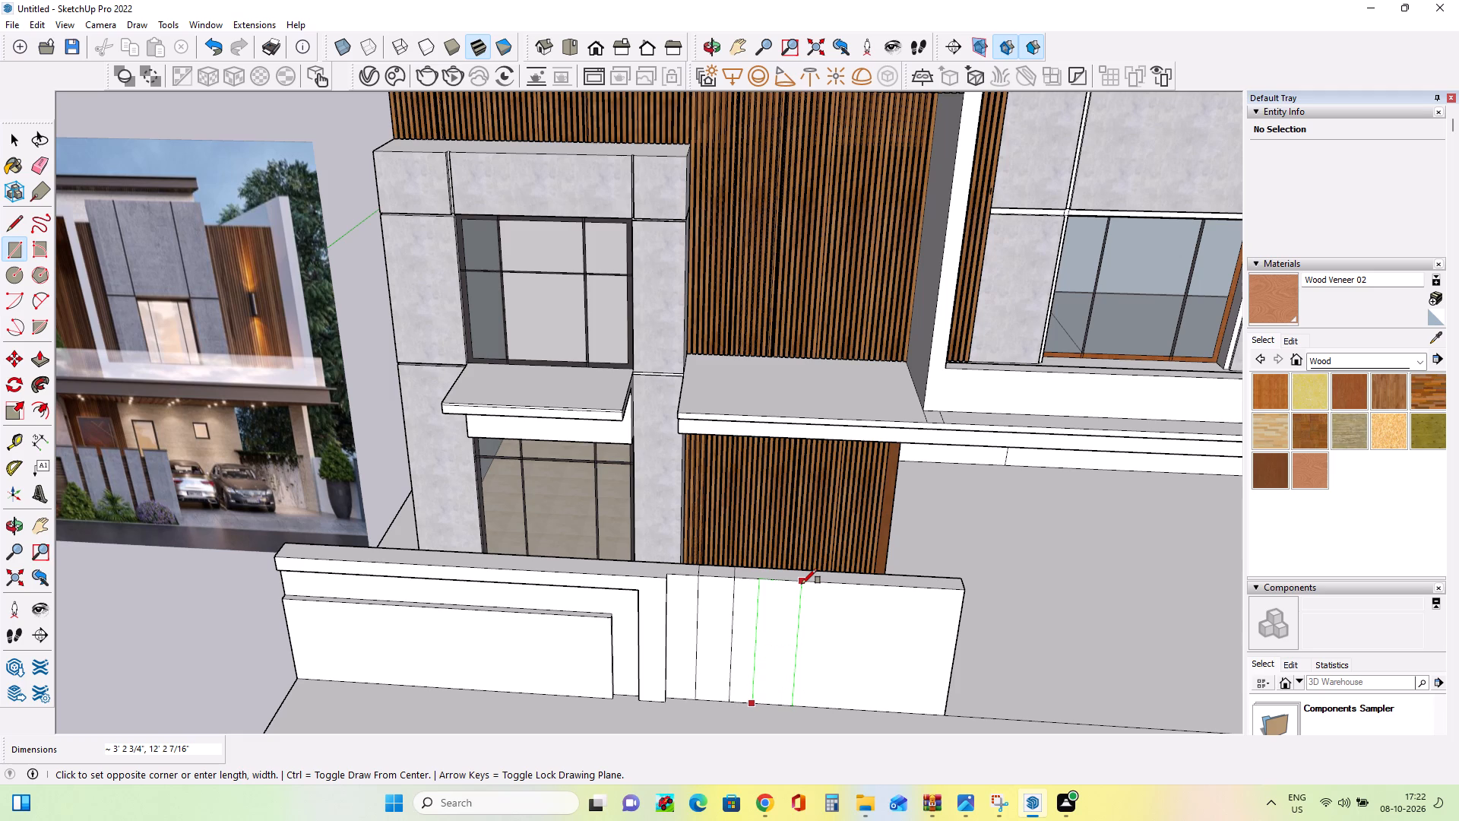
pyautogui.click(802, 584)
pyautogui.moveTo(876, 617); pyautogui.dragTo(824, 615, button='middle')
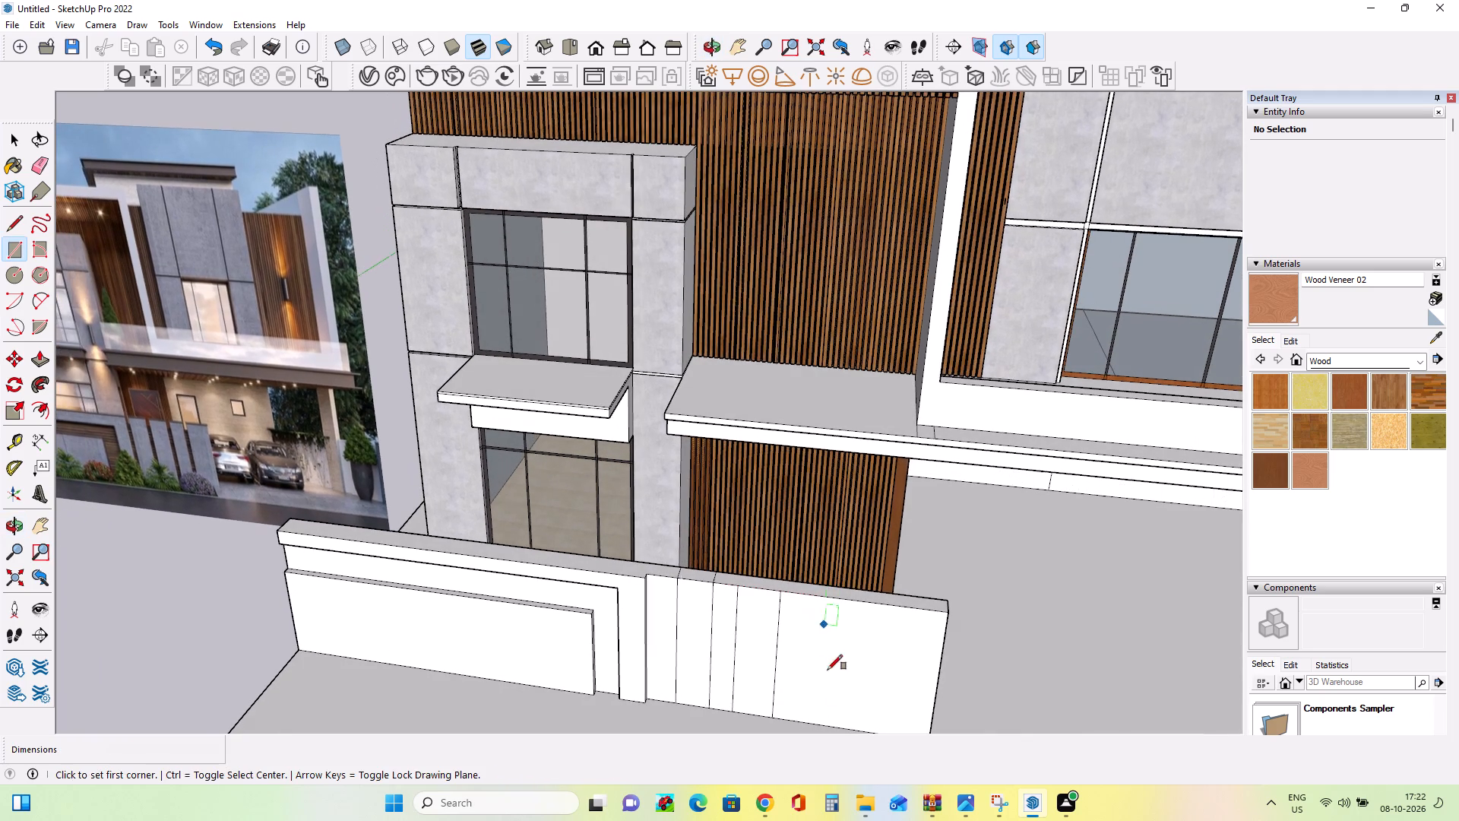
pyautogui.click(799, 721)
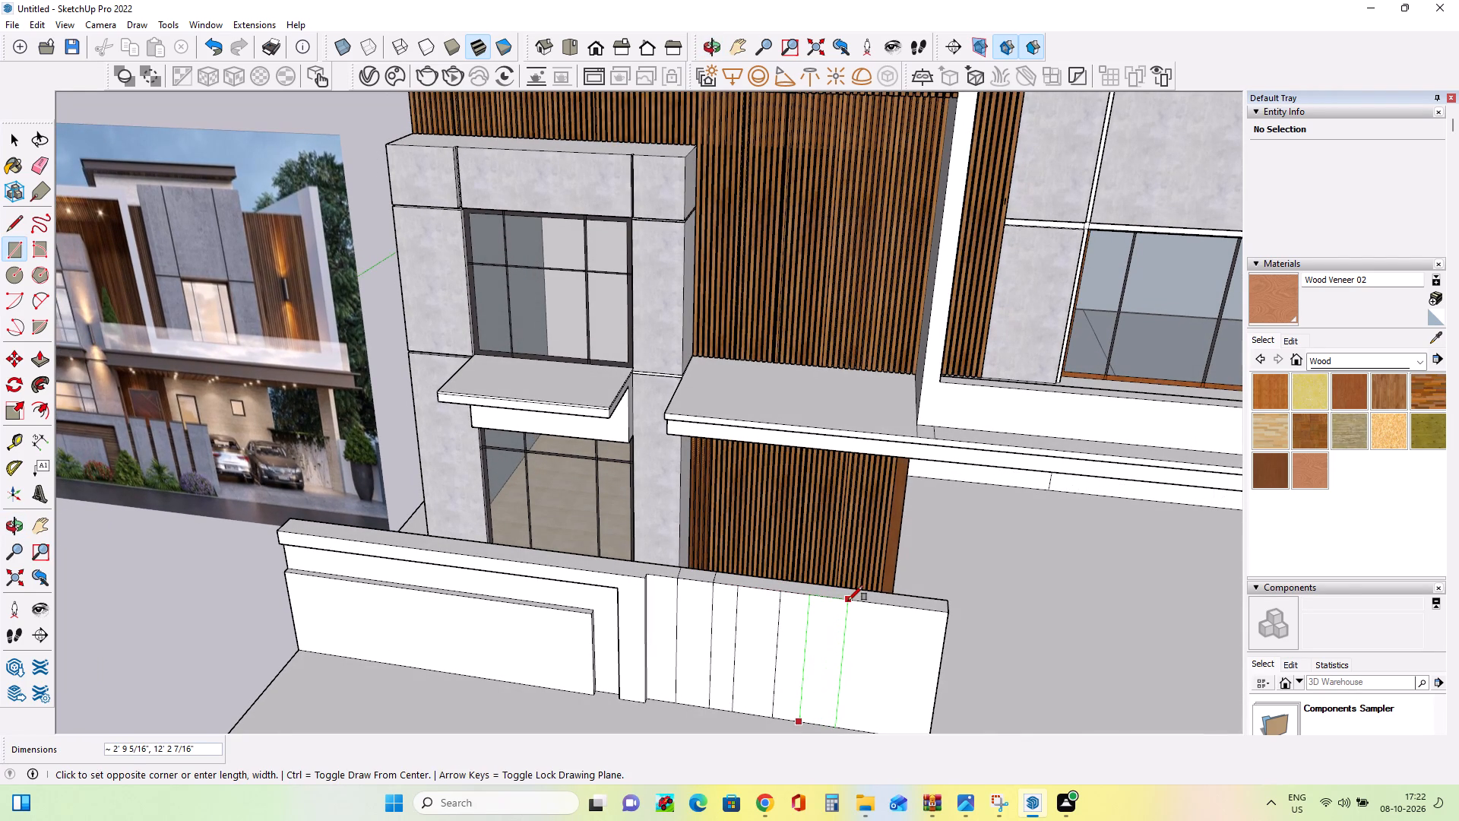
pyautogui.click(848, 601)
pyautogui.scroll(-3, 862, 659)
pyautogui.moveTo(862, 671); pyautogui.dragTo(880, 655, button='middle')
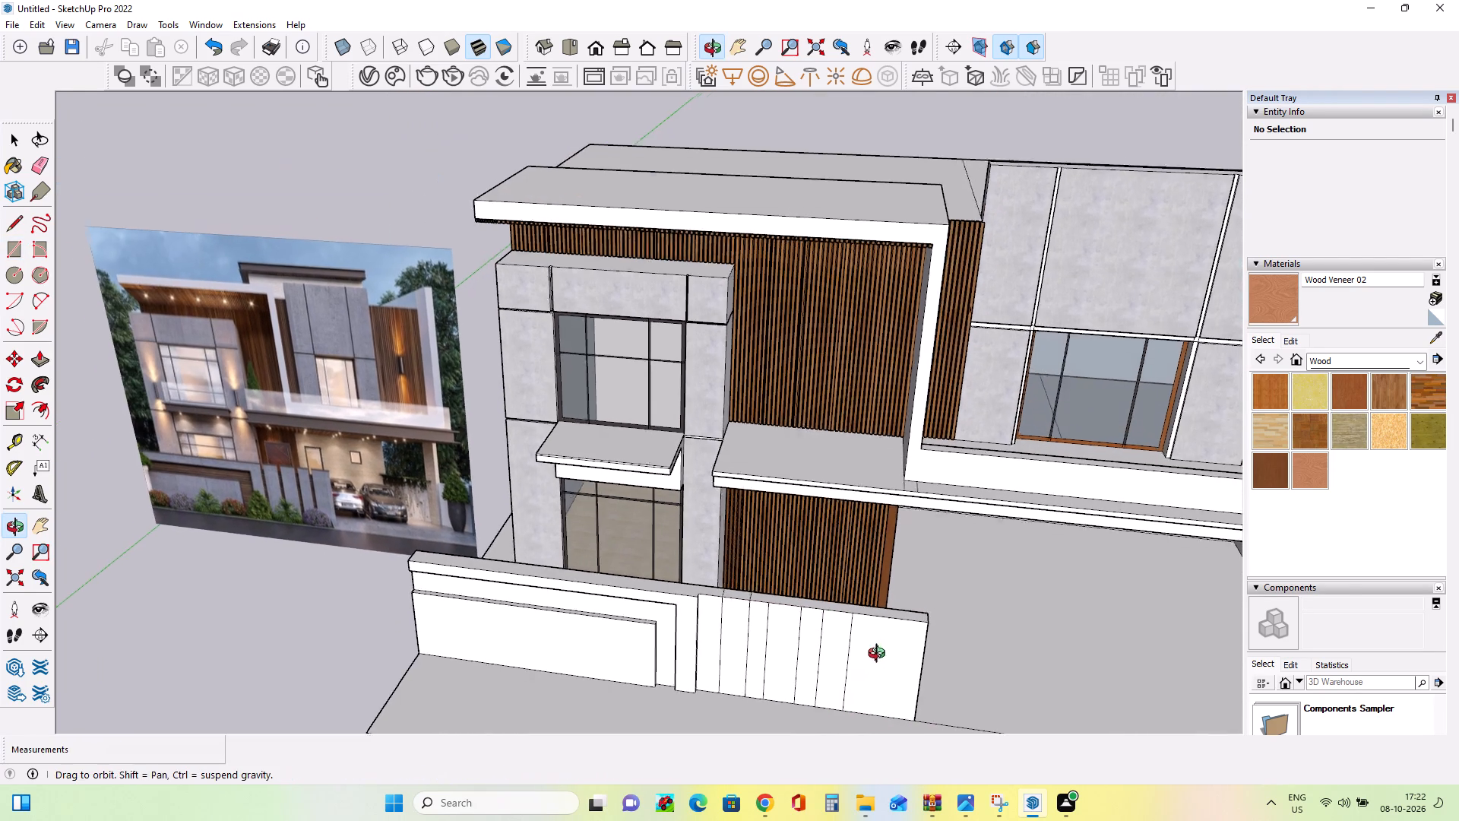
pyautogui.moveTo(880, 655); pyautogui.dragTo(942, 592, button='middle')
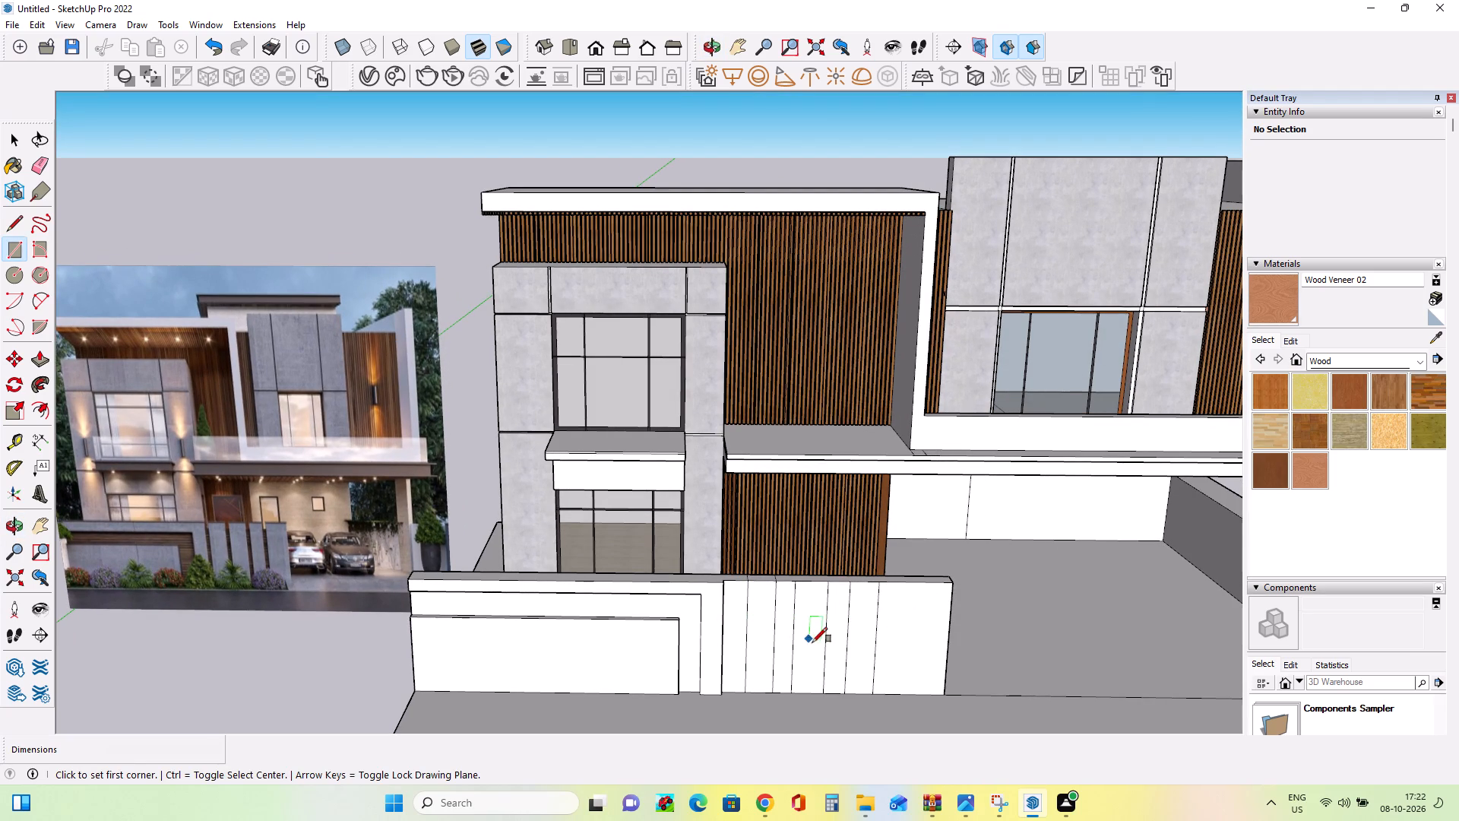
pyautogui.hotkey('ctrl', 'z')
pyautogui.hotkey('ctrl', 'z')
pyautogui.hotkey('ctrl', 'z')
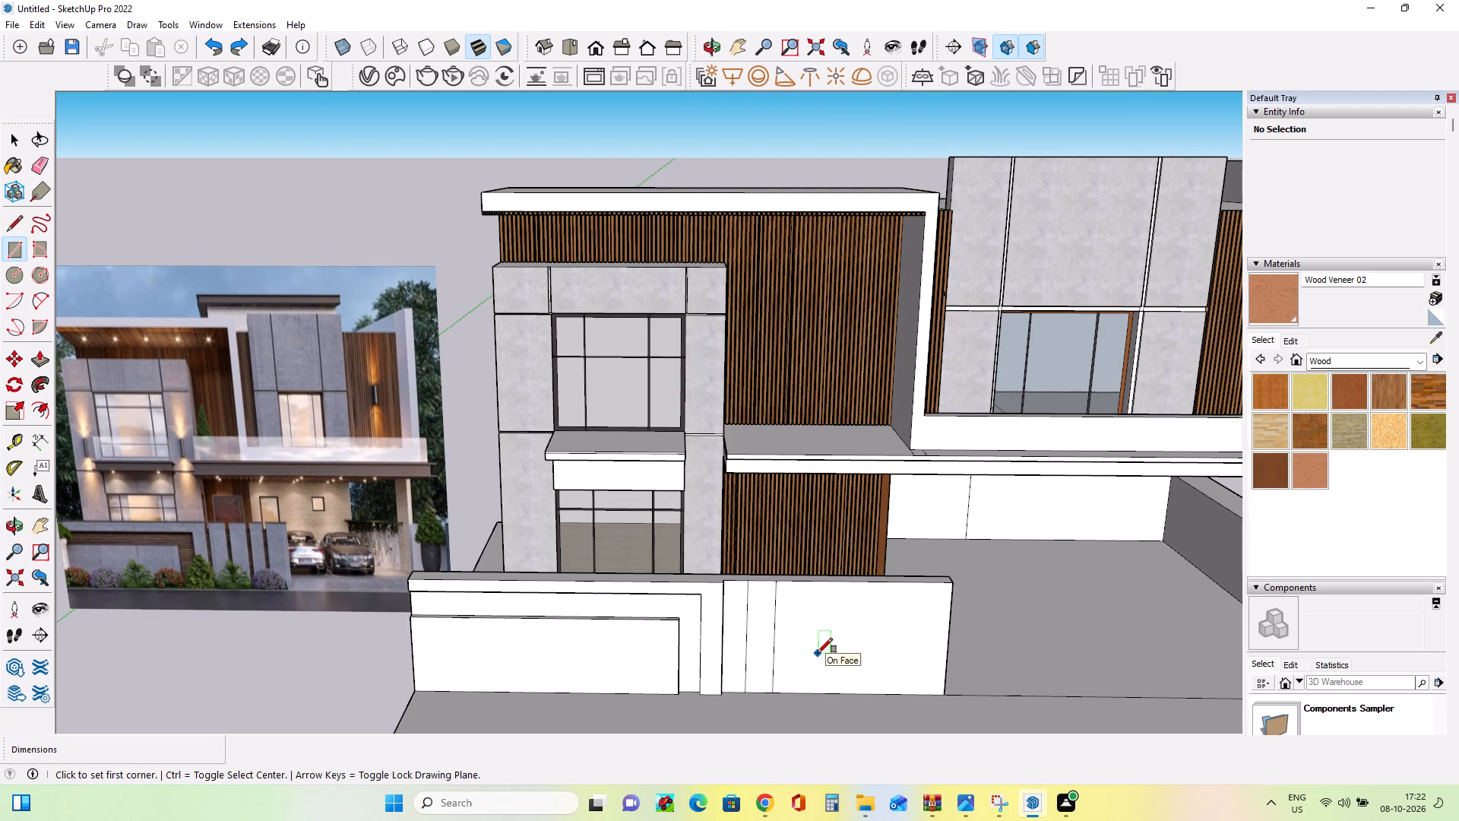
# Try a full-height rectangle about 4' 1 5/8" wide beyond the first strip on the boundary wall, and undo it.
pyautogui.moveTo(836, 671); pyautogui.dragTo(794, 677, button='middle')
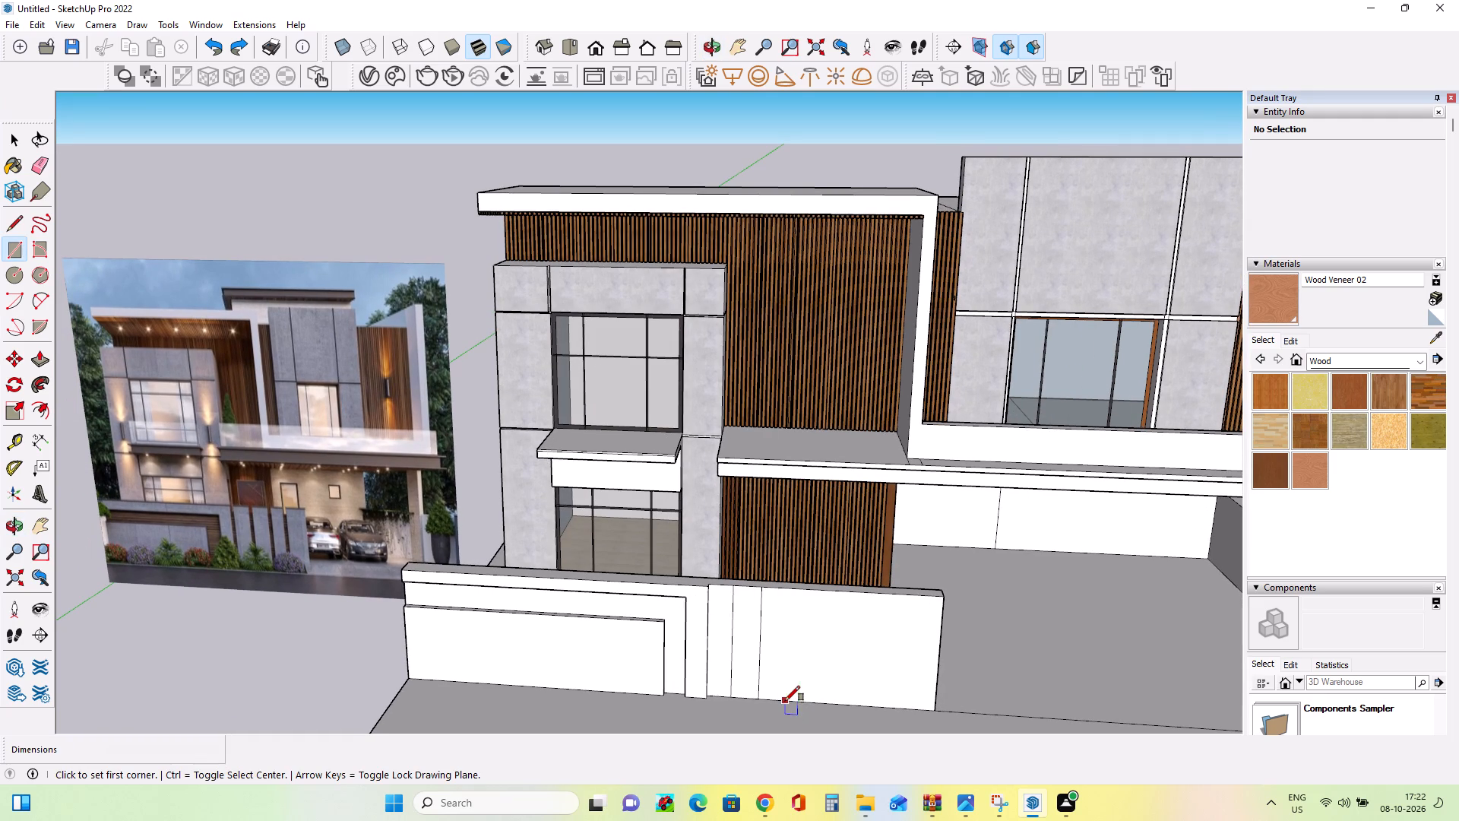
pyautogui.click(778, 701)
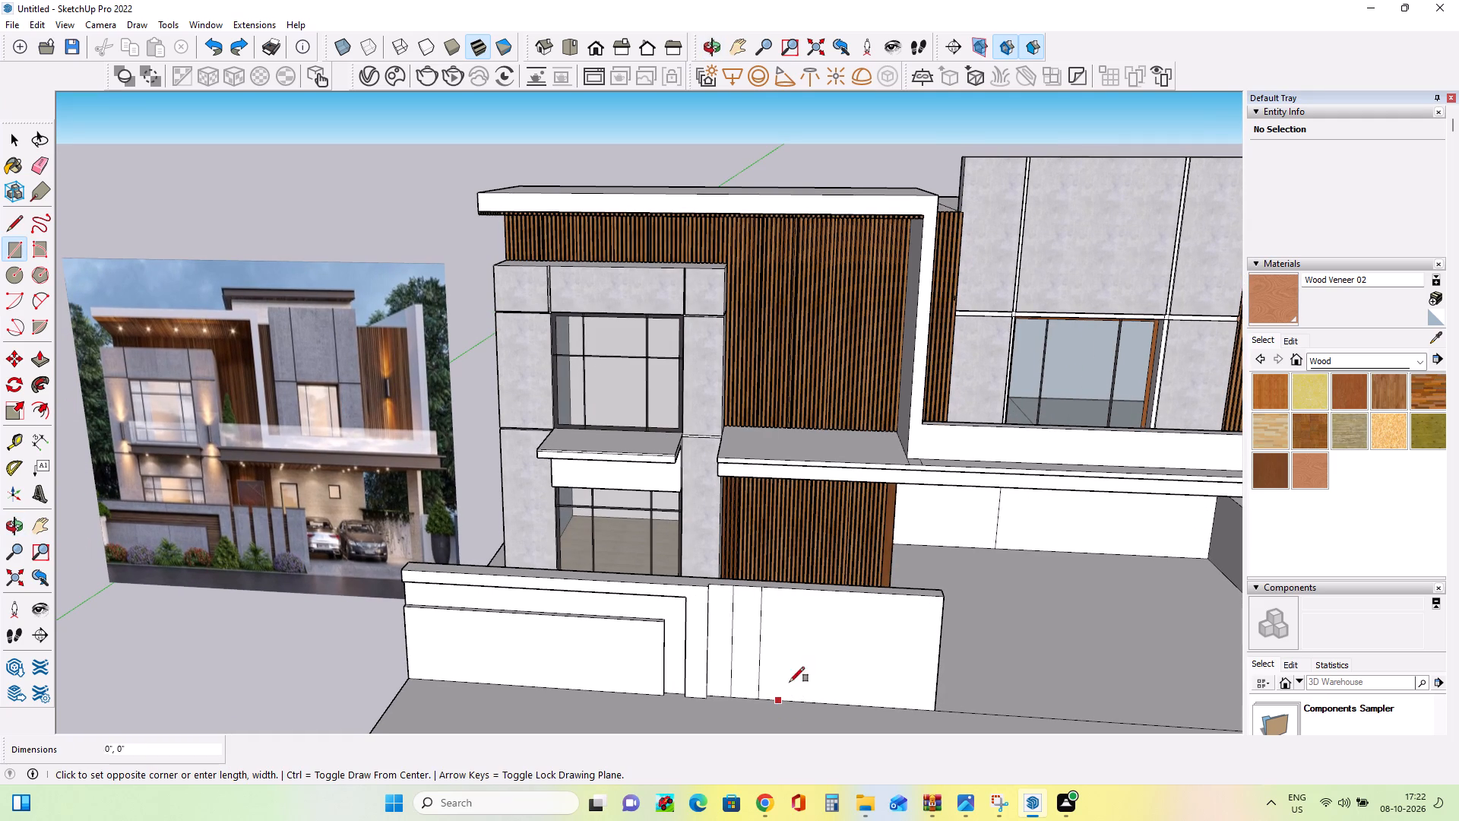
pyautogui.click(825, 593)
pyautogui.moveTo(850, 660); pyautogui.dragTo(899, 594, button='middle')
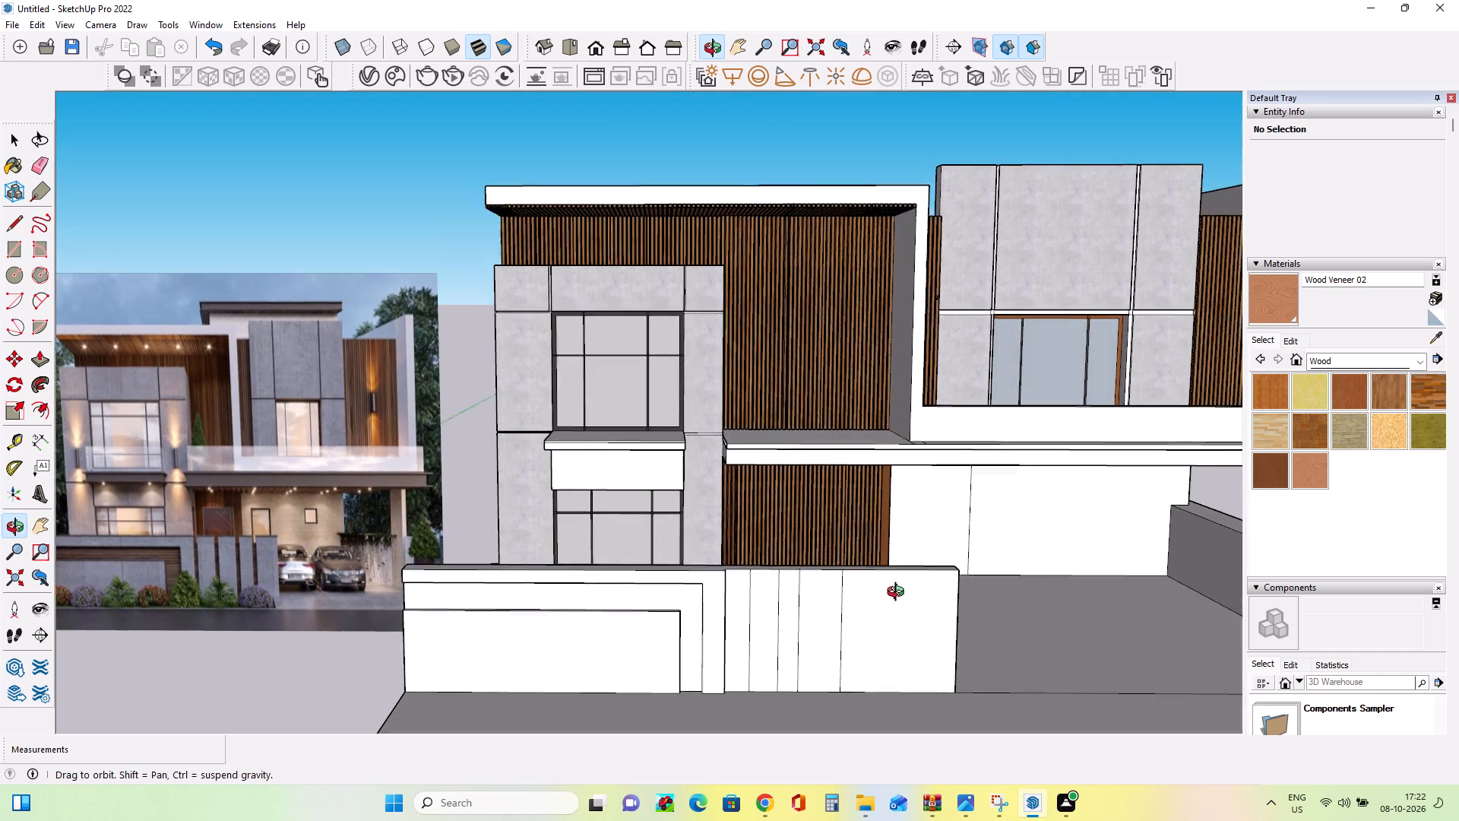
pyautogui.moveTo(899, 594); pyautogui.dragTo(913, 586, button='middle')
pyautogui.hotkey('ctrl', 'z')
# Replace the remaining strip on the blank wall section with two full-height rectangles 12' 2 7/16" tall, the first about 3' 9 7/16" wide.
pyautogui.hotkey('ctrl', 'z')
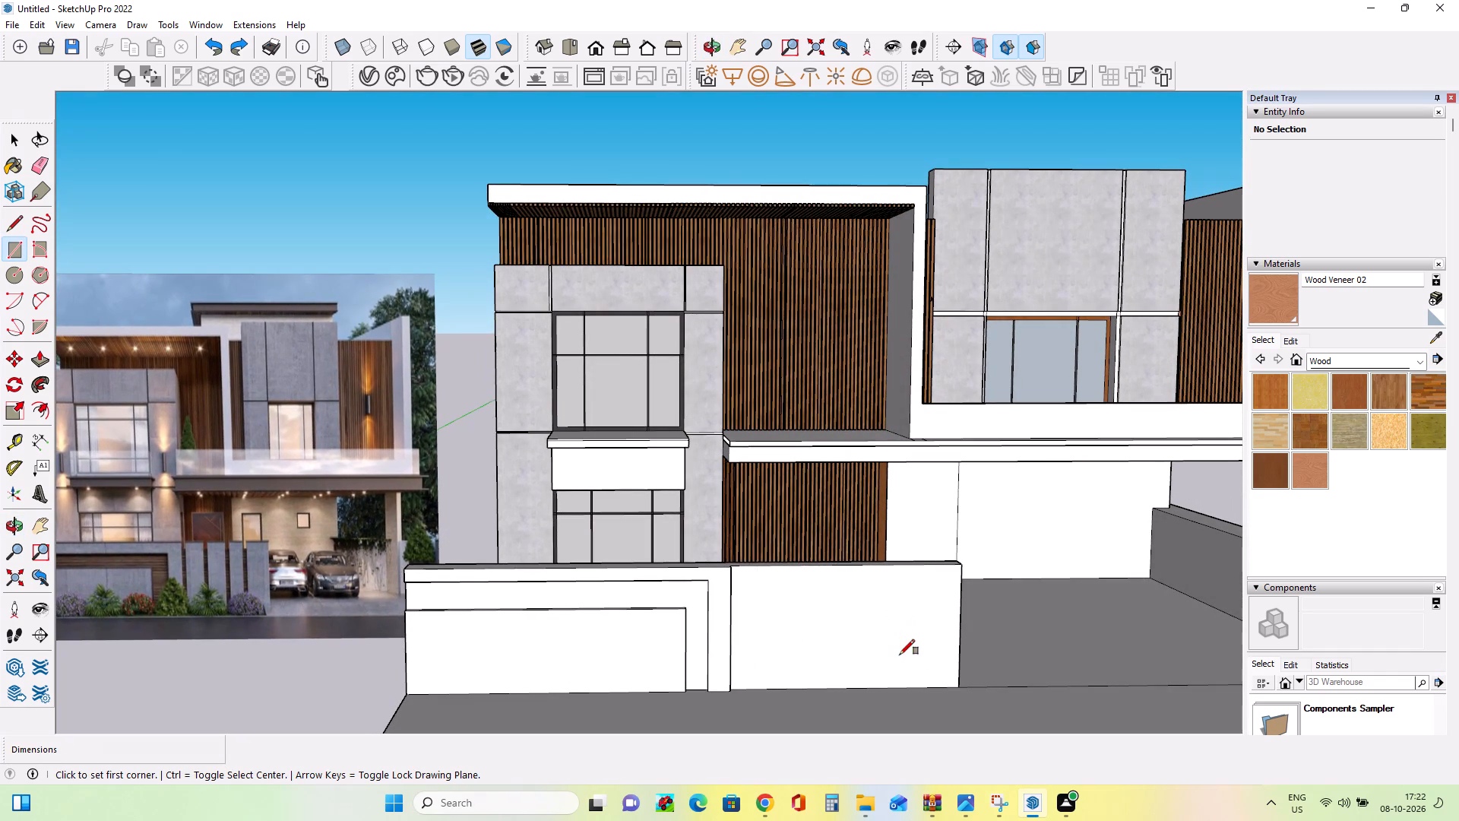
pyautogui.click(759, 687)
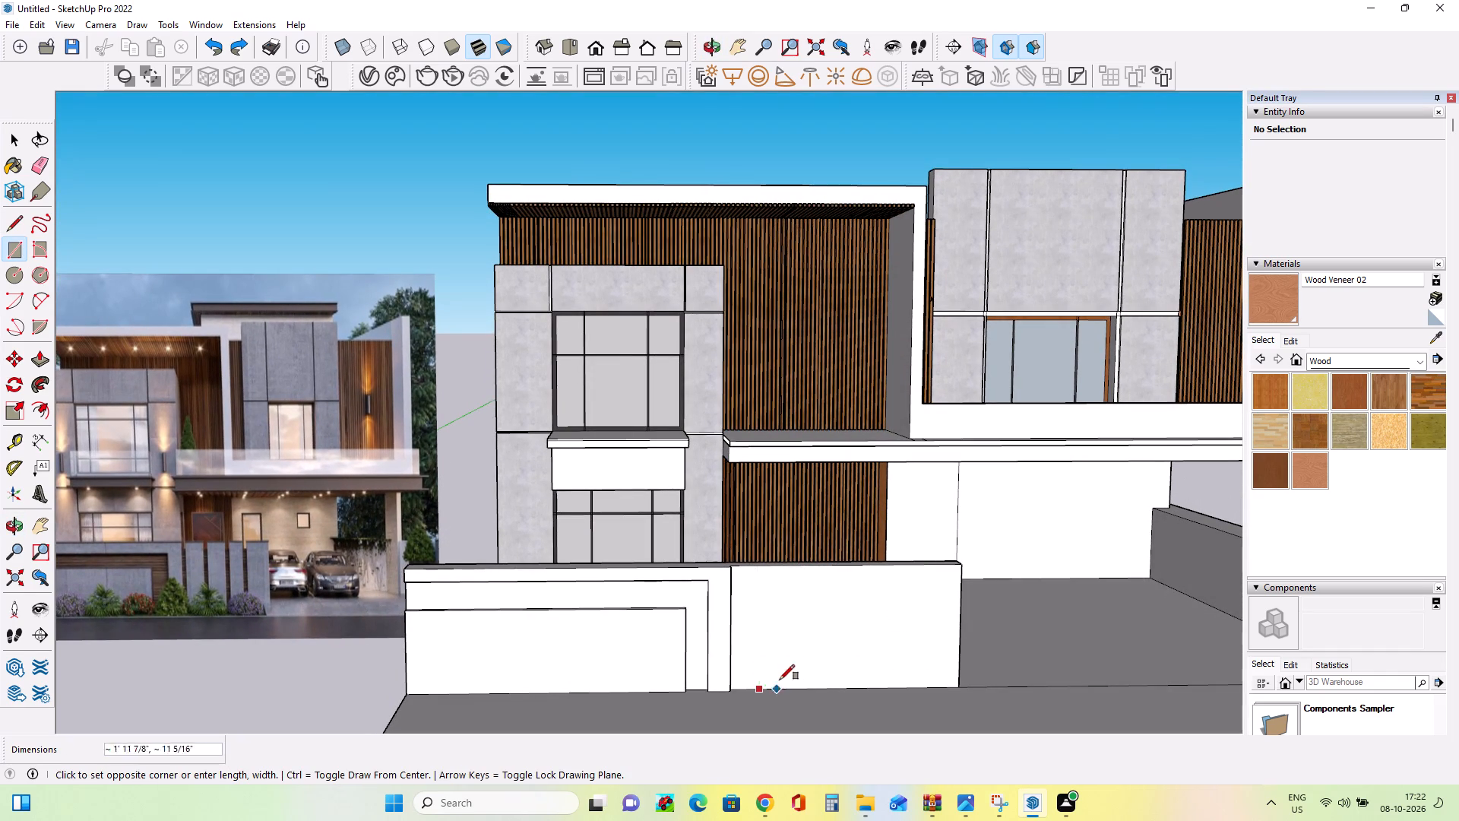
pyautogui.click(800, 566)
pyautogui.moveTo(896, 634); pyautogui.dragTo(879, 651, button='middle')
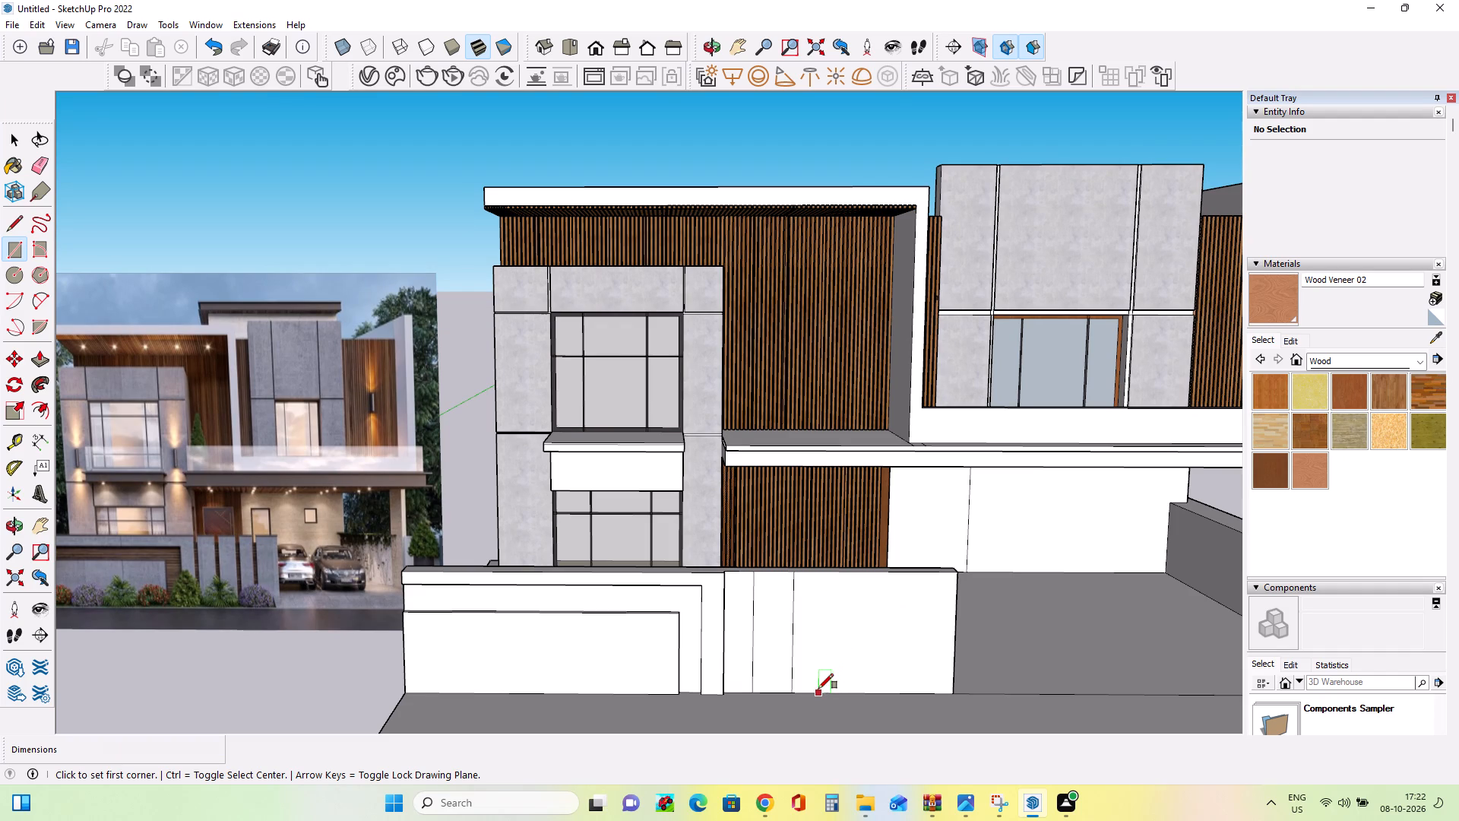
pyautogui.click(815, 689)
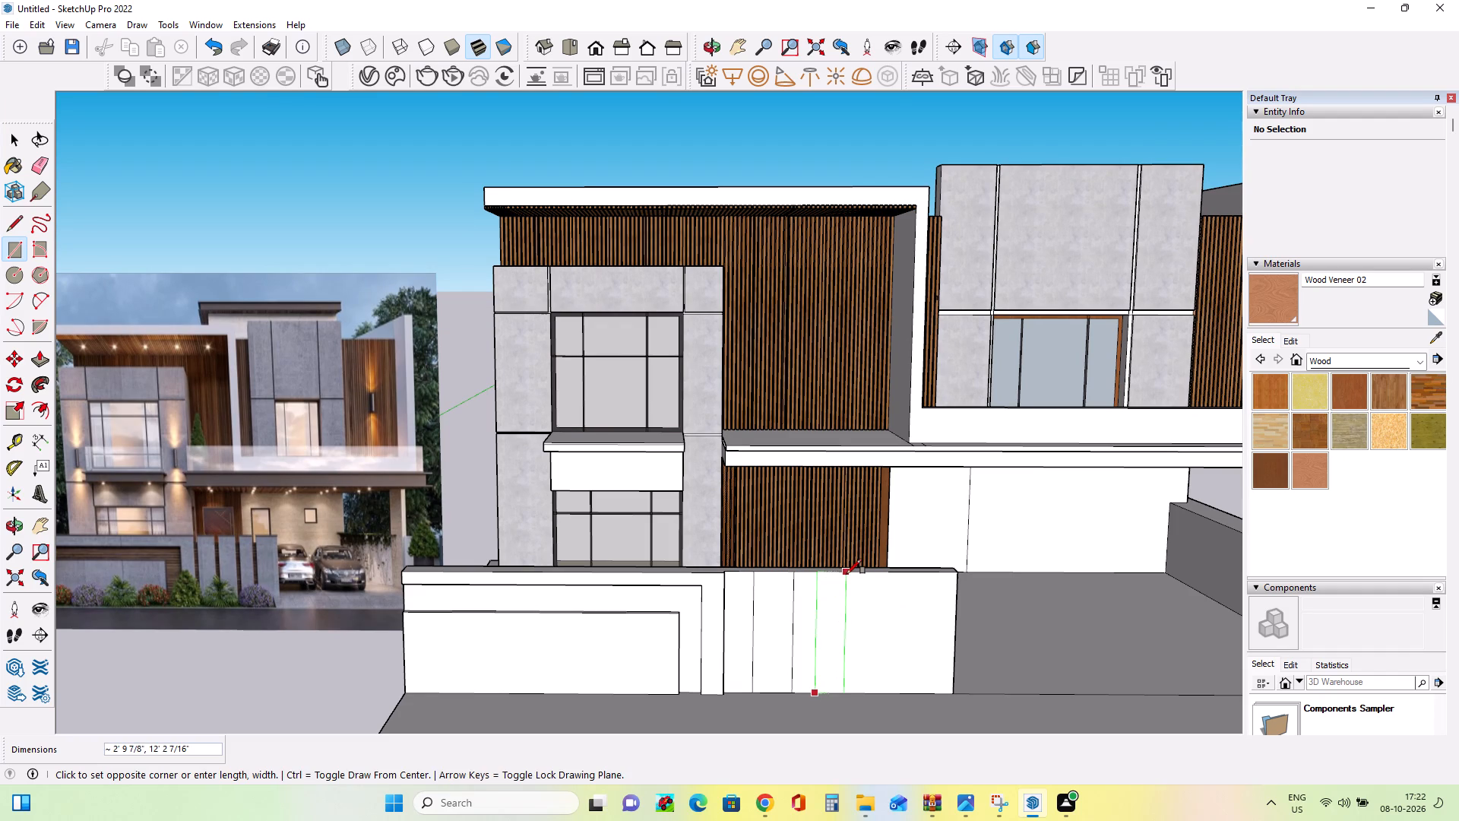
pyautogui.click(855, 574)
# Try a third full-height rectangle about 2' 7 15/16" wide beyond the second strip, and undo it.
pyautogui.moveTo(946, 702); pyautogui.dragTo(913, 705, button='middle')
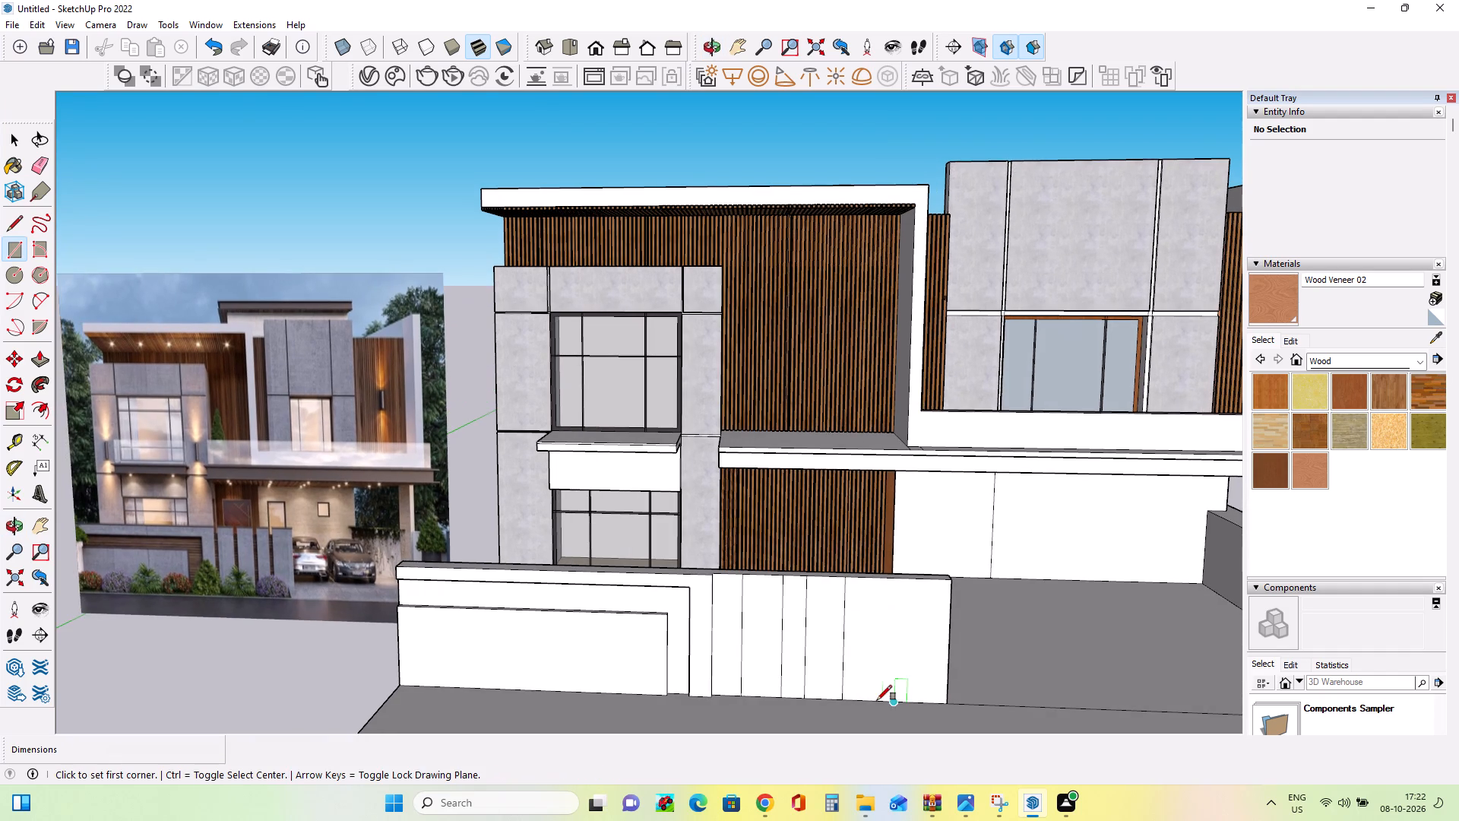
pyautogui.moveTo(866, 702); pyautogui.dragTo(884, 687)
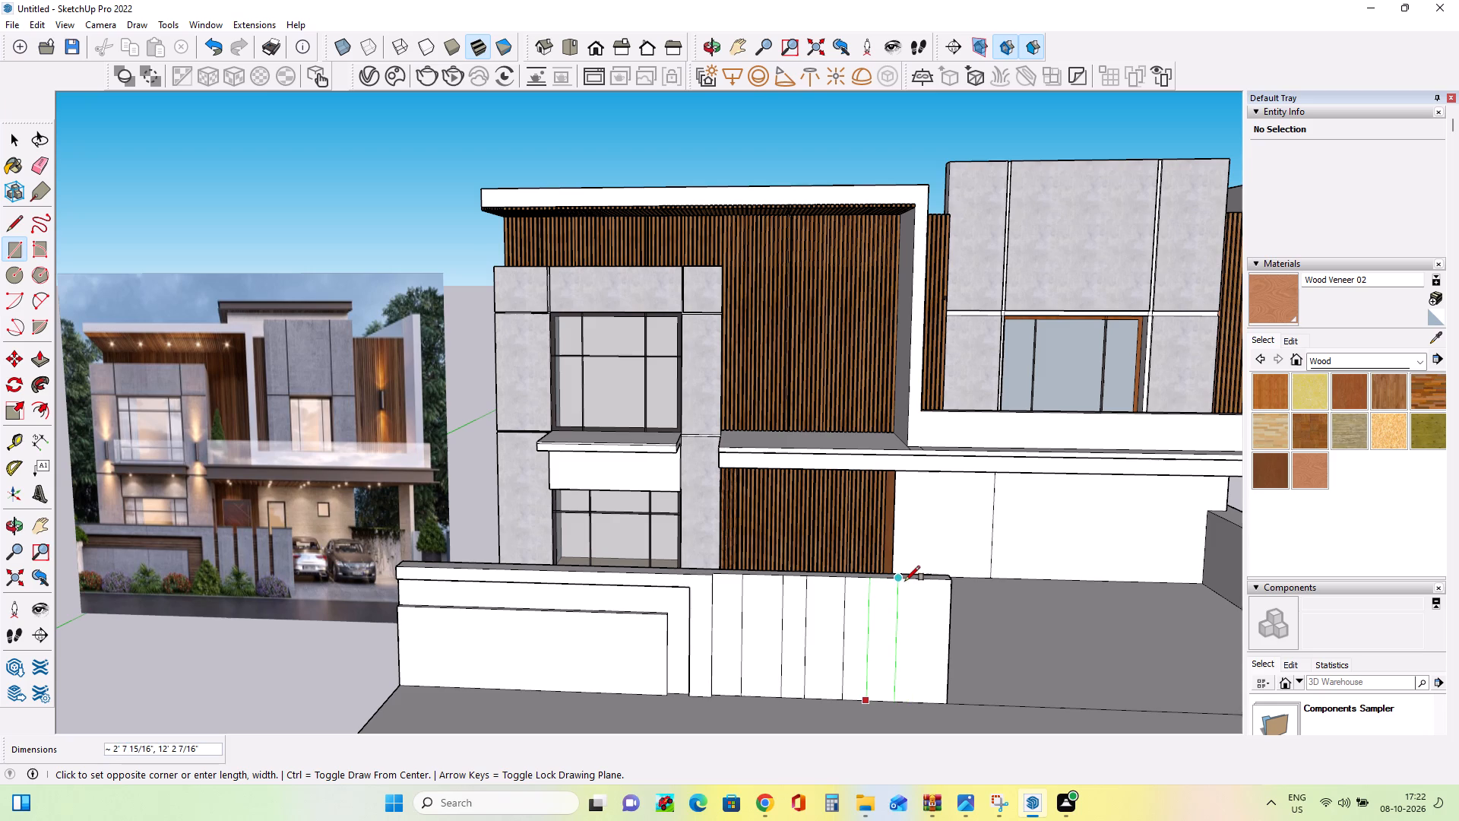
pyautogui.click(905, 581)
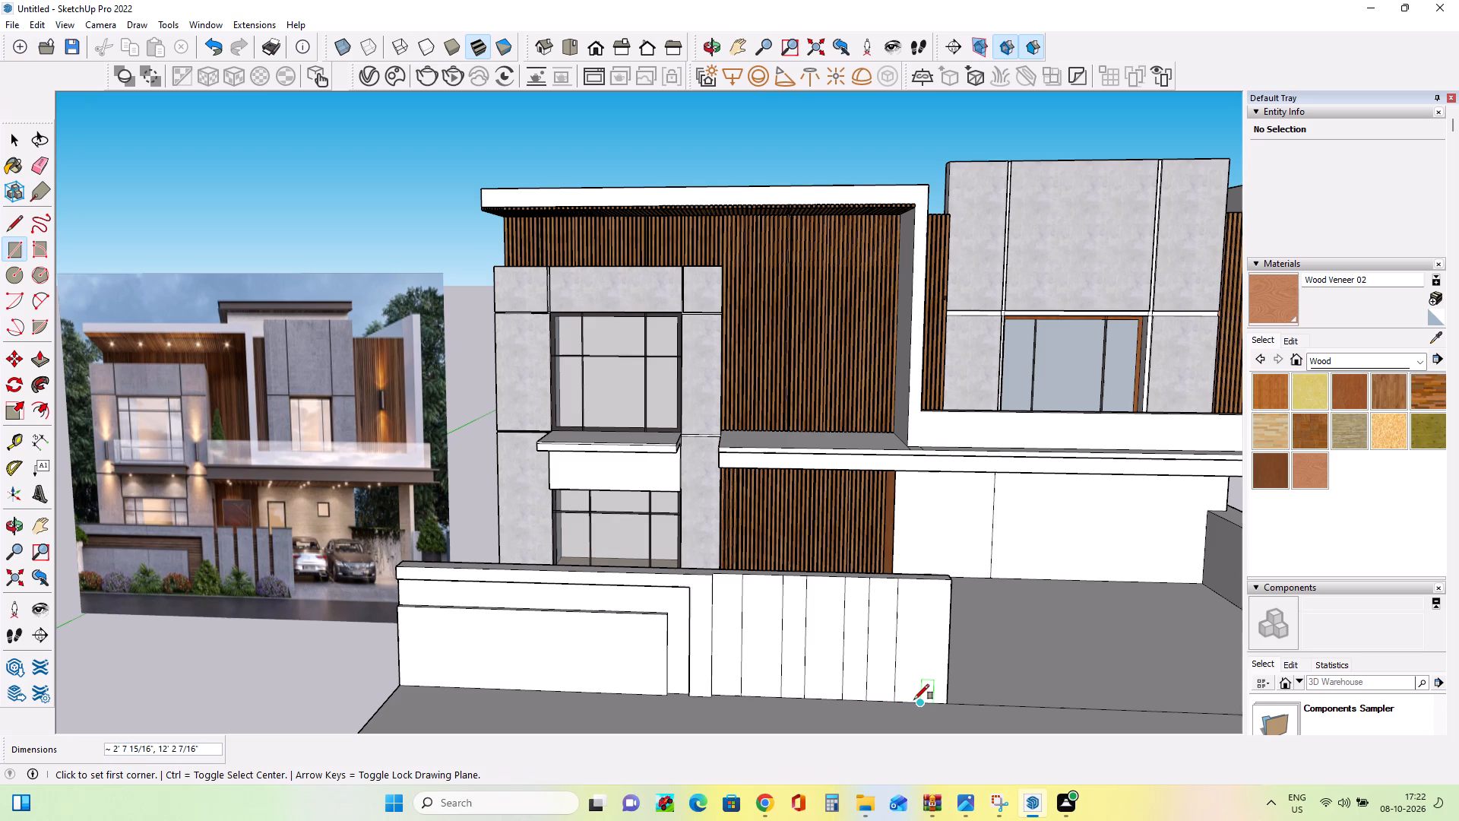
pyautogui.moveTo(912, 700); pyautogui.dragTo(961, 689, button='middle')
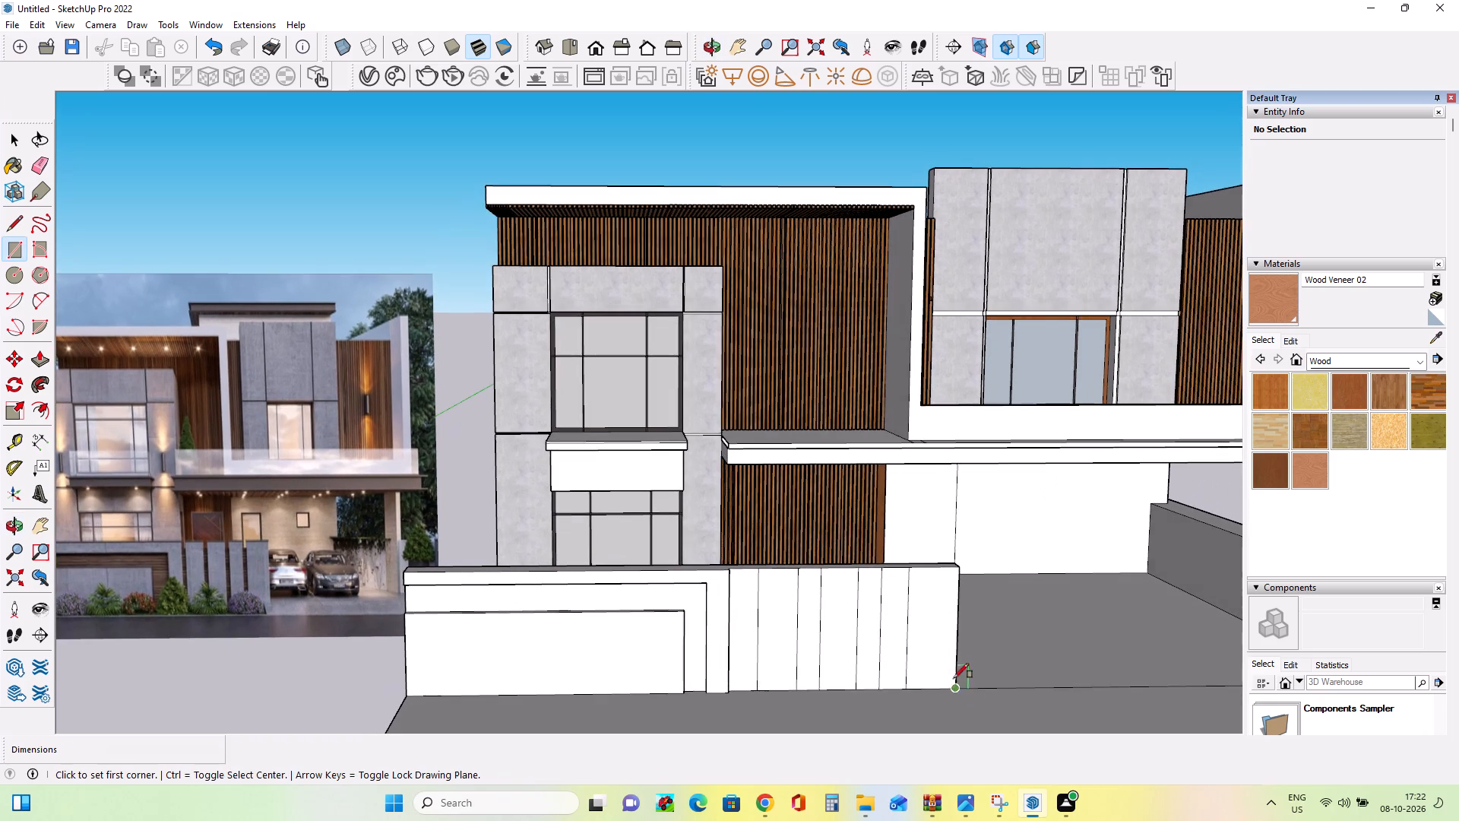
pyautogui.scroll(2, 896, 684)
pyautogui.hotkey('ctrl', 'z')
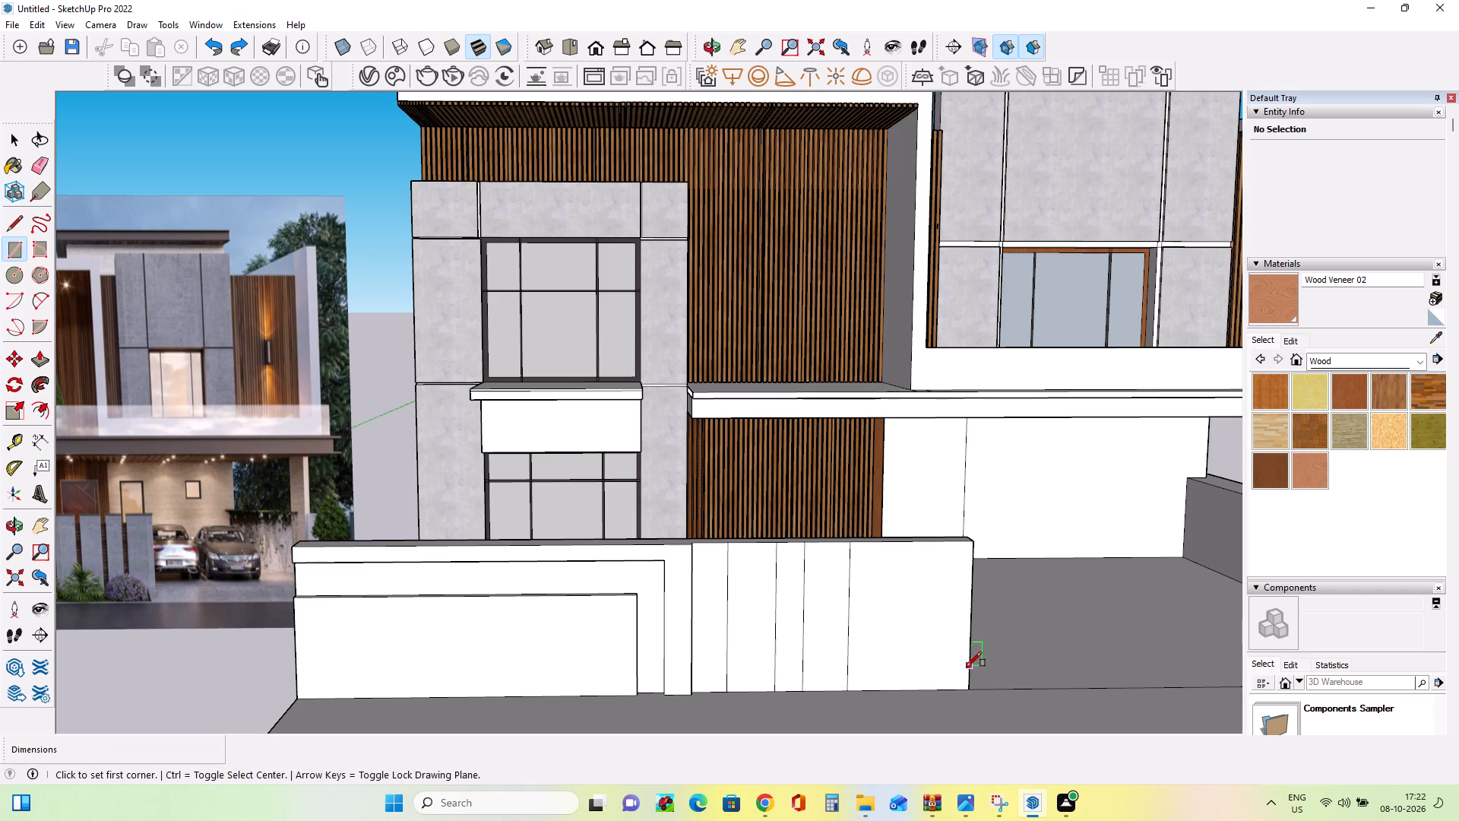
# Draw two more full-height strips on the boundary wall, about 3' 7/8" and 3' 3 5/8" wide, the last reaching the wall's free end.
pyautogui.moveTo(875, 686); pyautogui.dragTo(866, 700, button='middle')
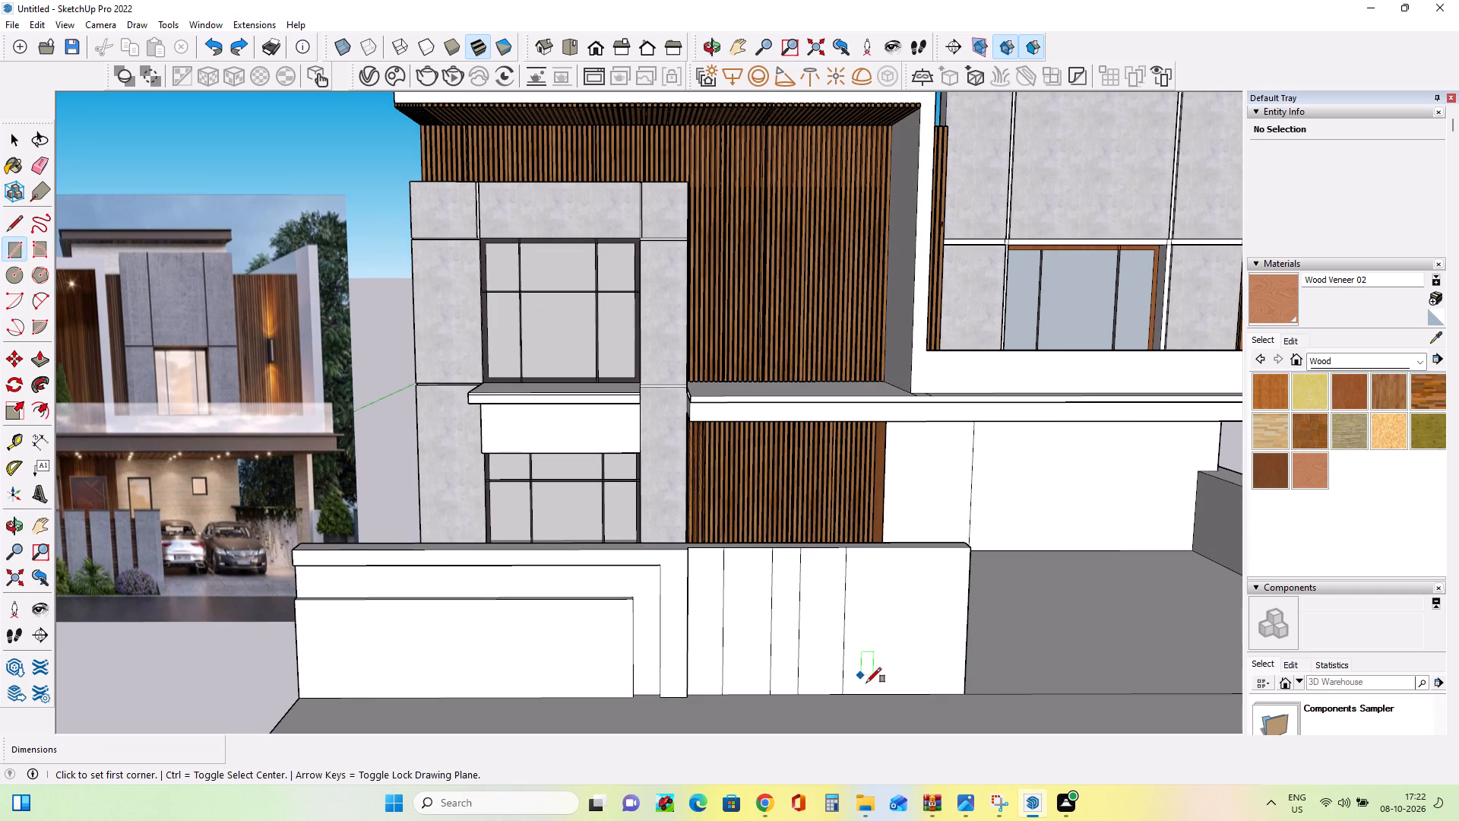
pyautogui.click(866, 693)
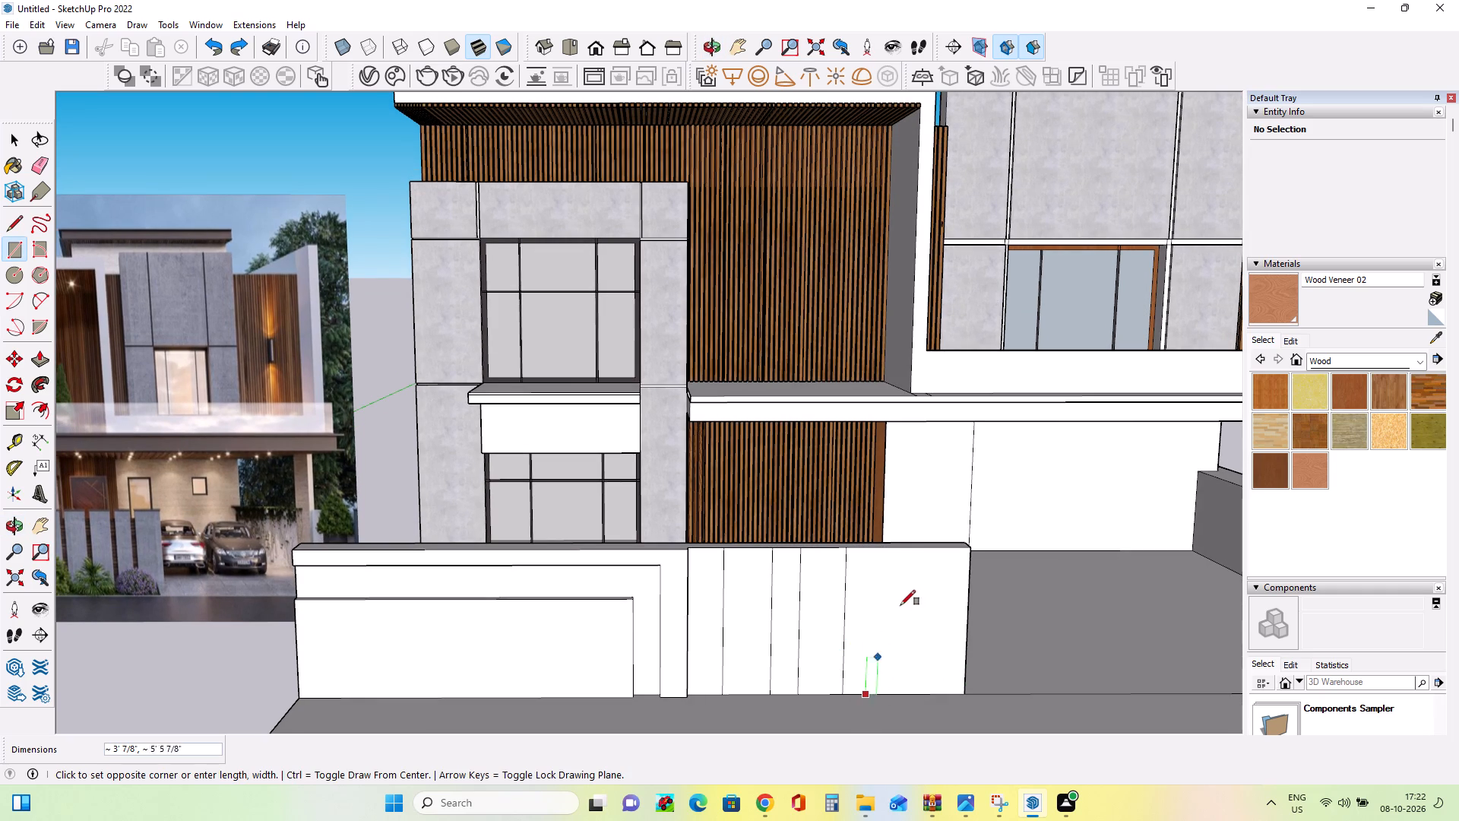
pyautogui.click(905, 551)
pyautogui.moveTo(950, 658); pyautogui.dragTo(926, 660, button='middle')
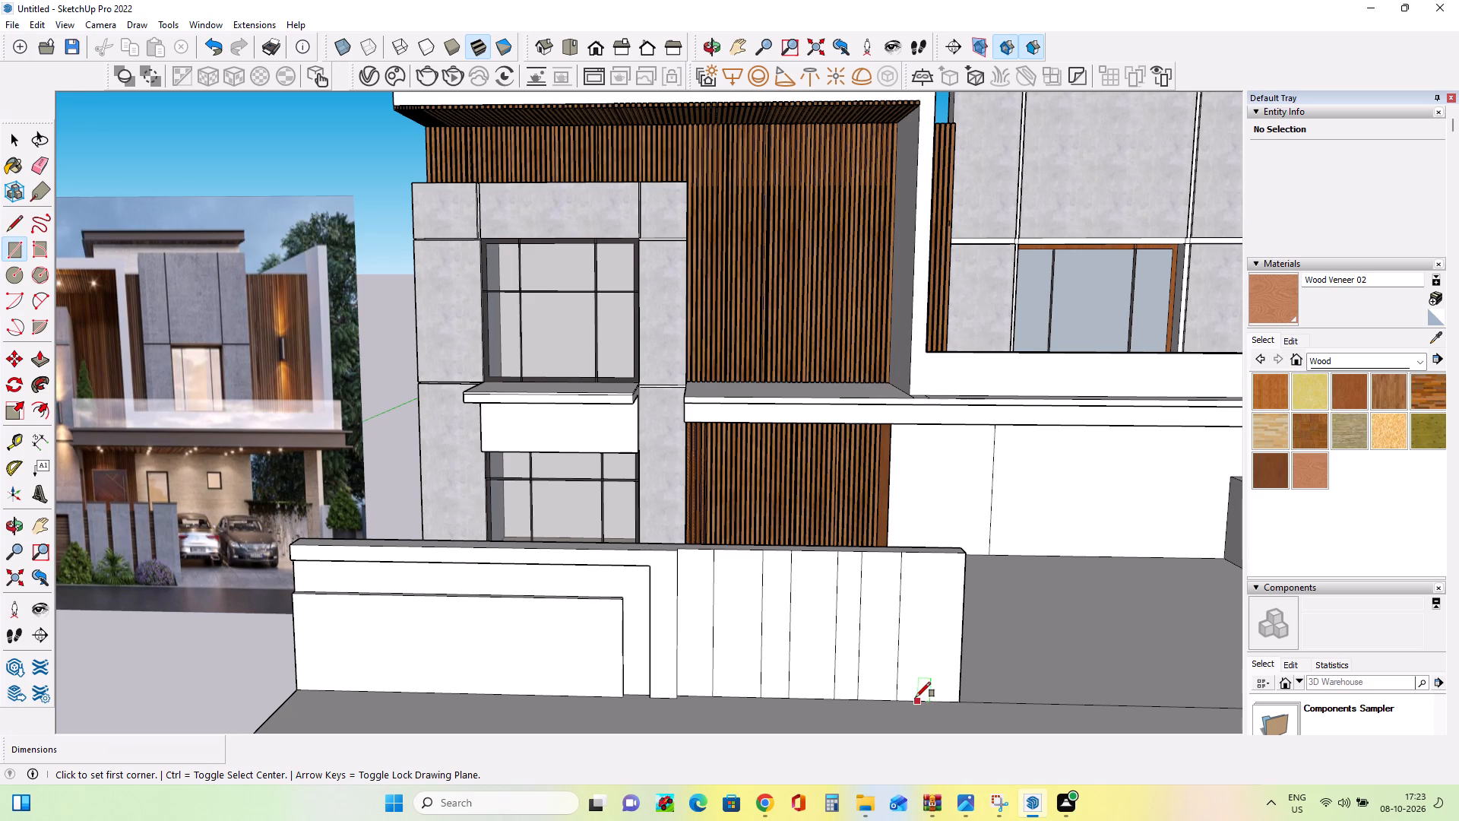
pyautogui.scroll(4, 916, 697)
pyautogui.click(918, 700)
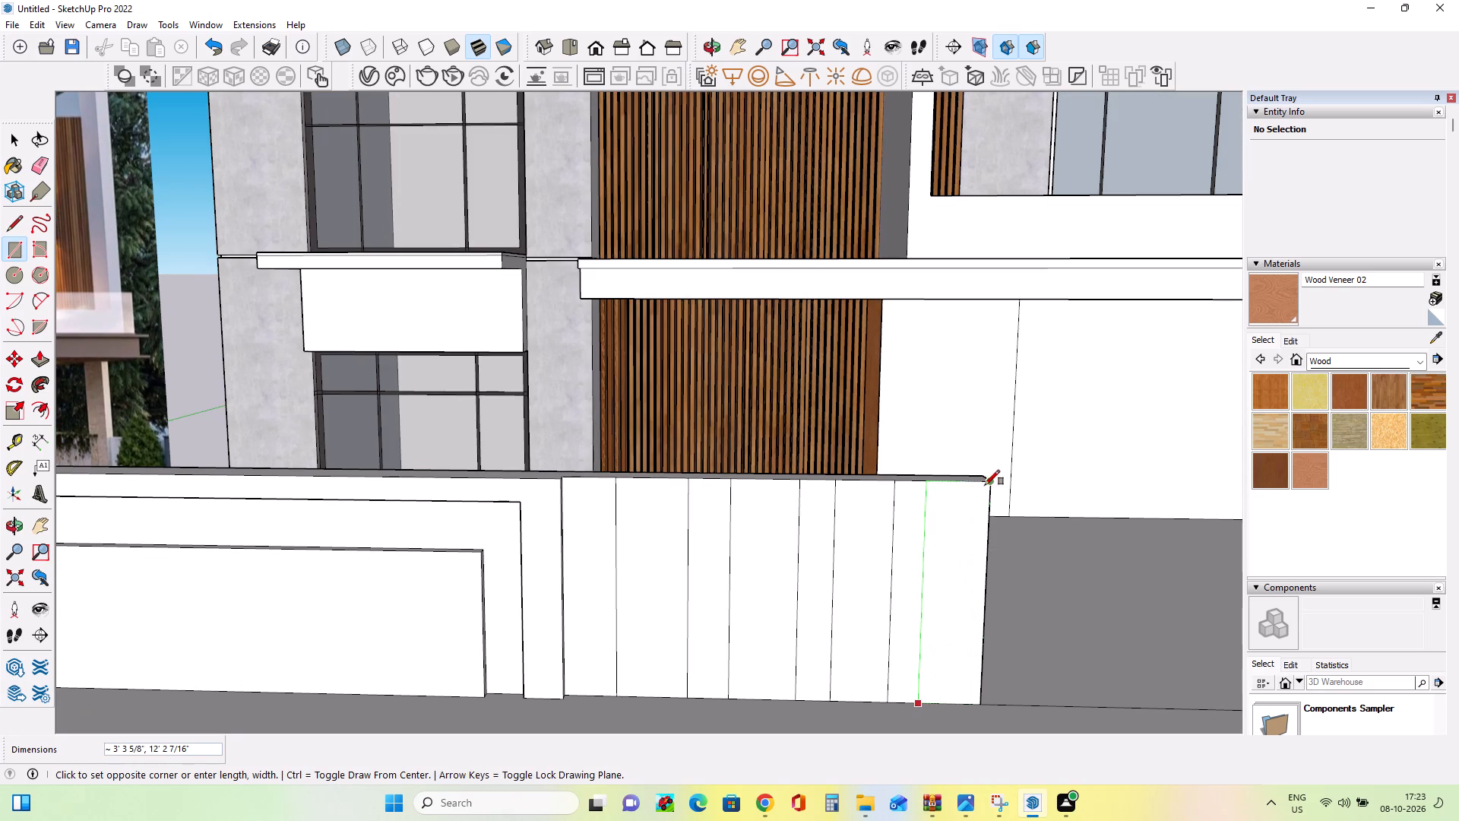
pyautogui.click(985, 484)
# Try Concrete Form 4x8 on the first strip, and paint all four strips with Polished Concrete New from the Asphalt and Concrete materials.
pyautogui.scroll(-2, 1008, 581)
pyautogui.moveTo(1002, 631); pyautogui.dragTo(1008, 674, button='middle')
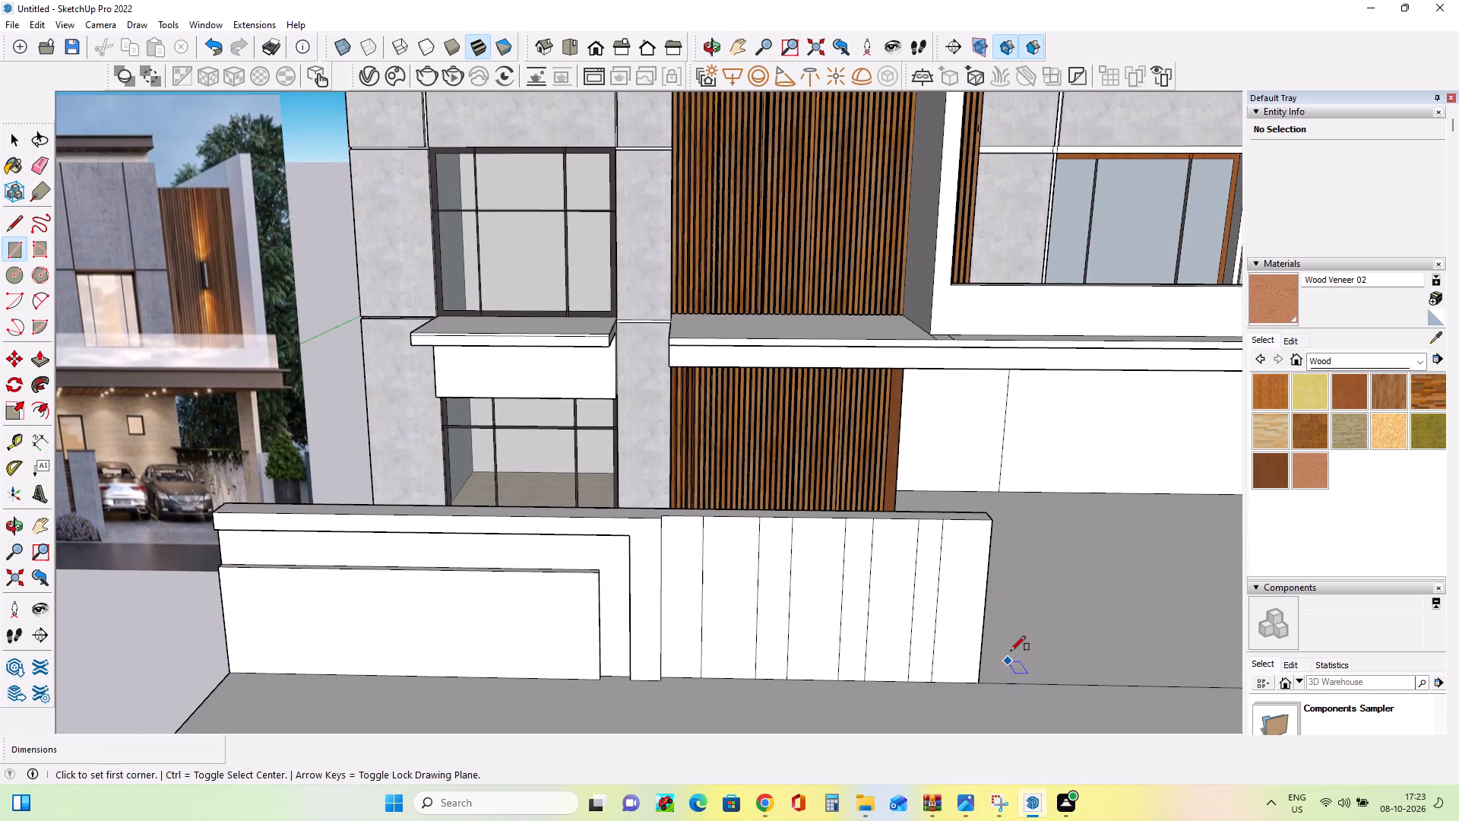
pyautogui.scroll(-3, 1021, 643)
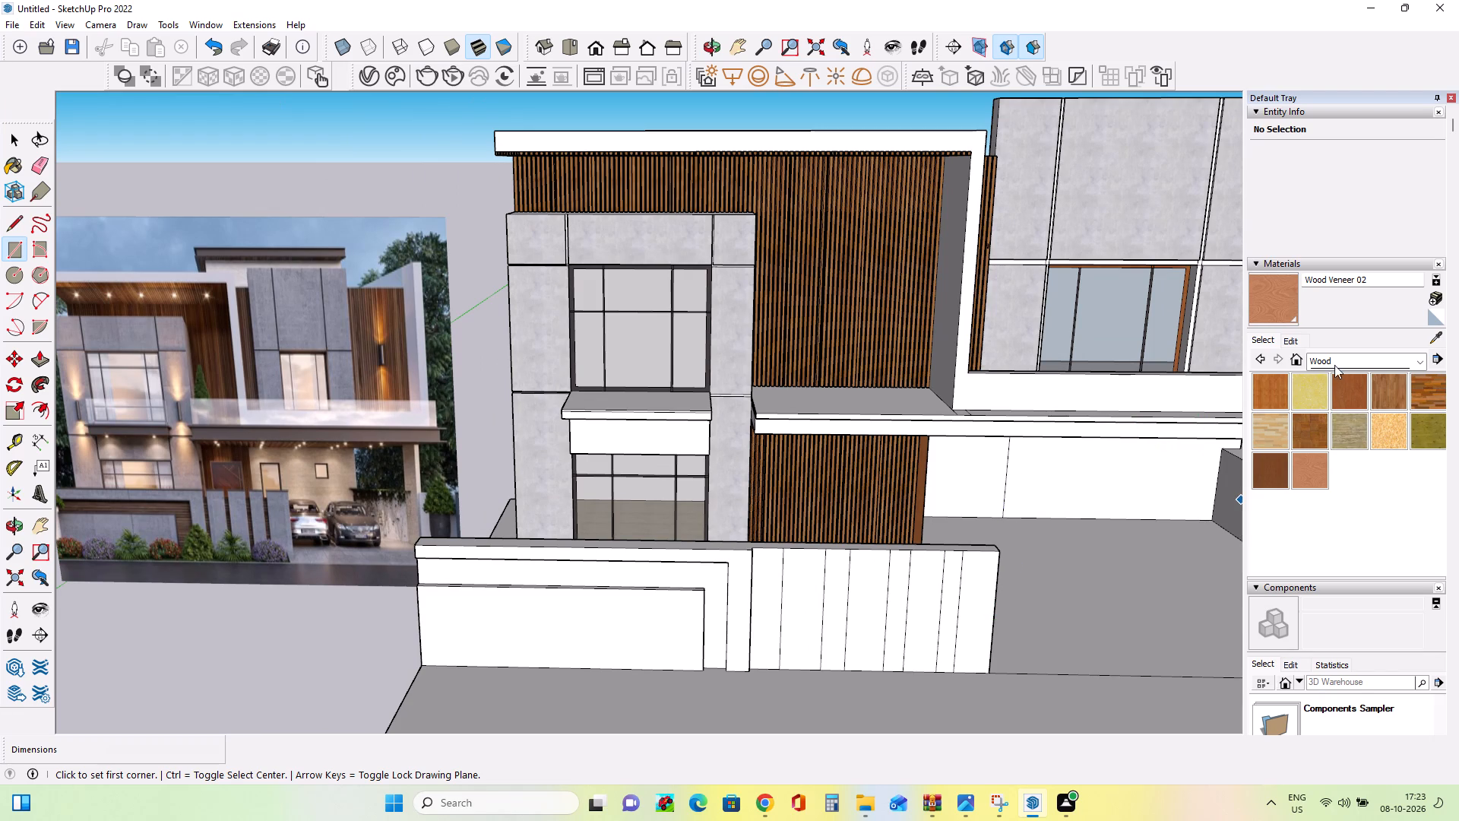
pyautogui.click(1334, 359)
pyautogui.click(1342, 389)
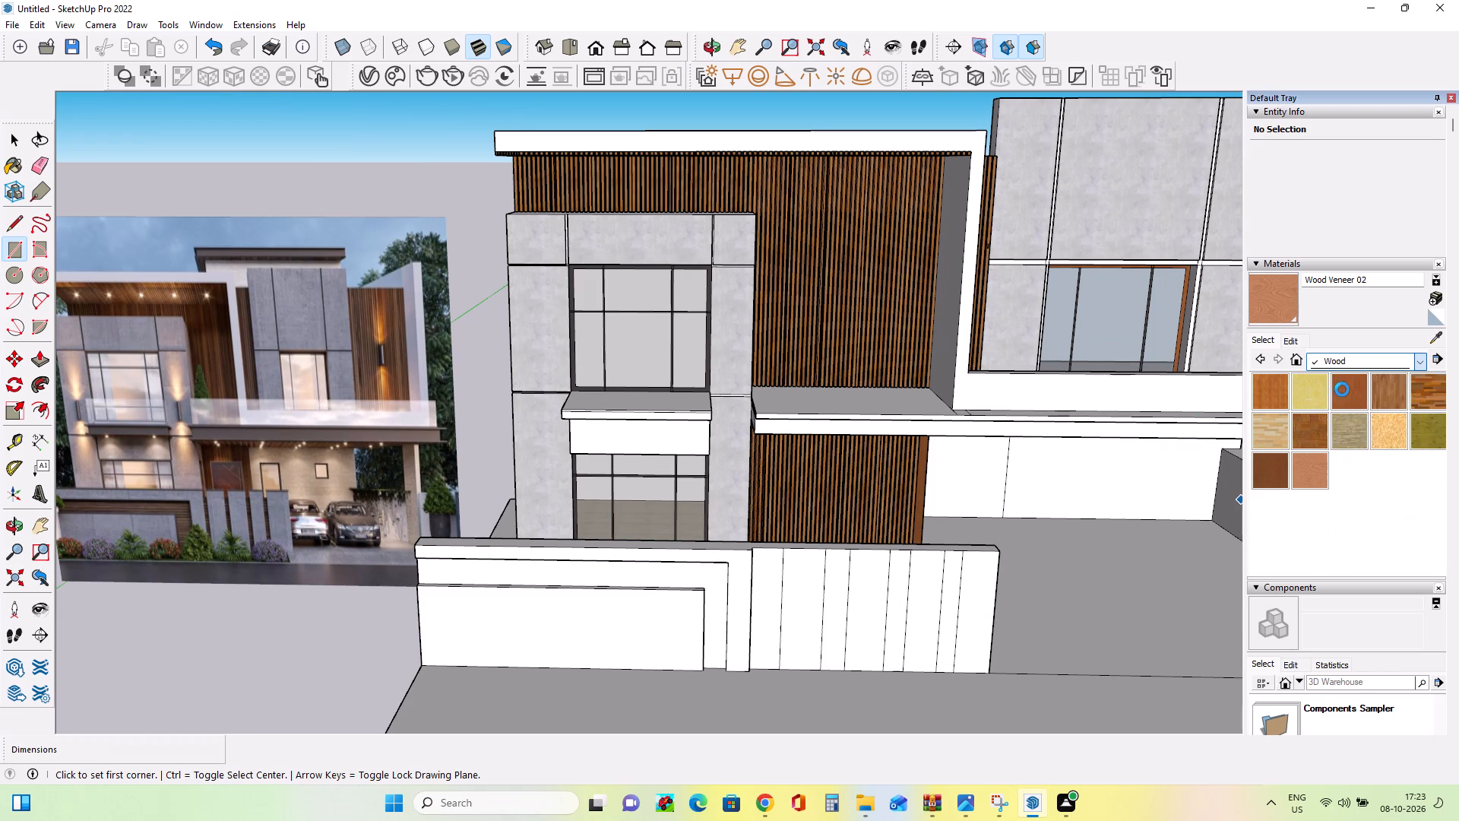
pyautogui.click(1353, 364)
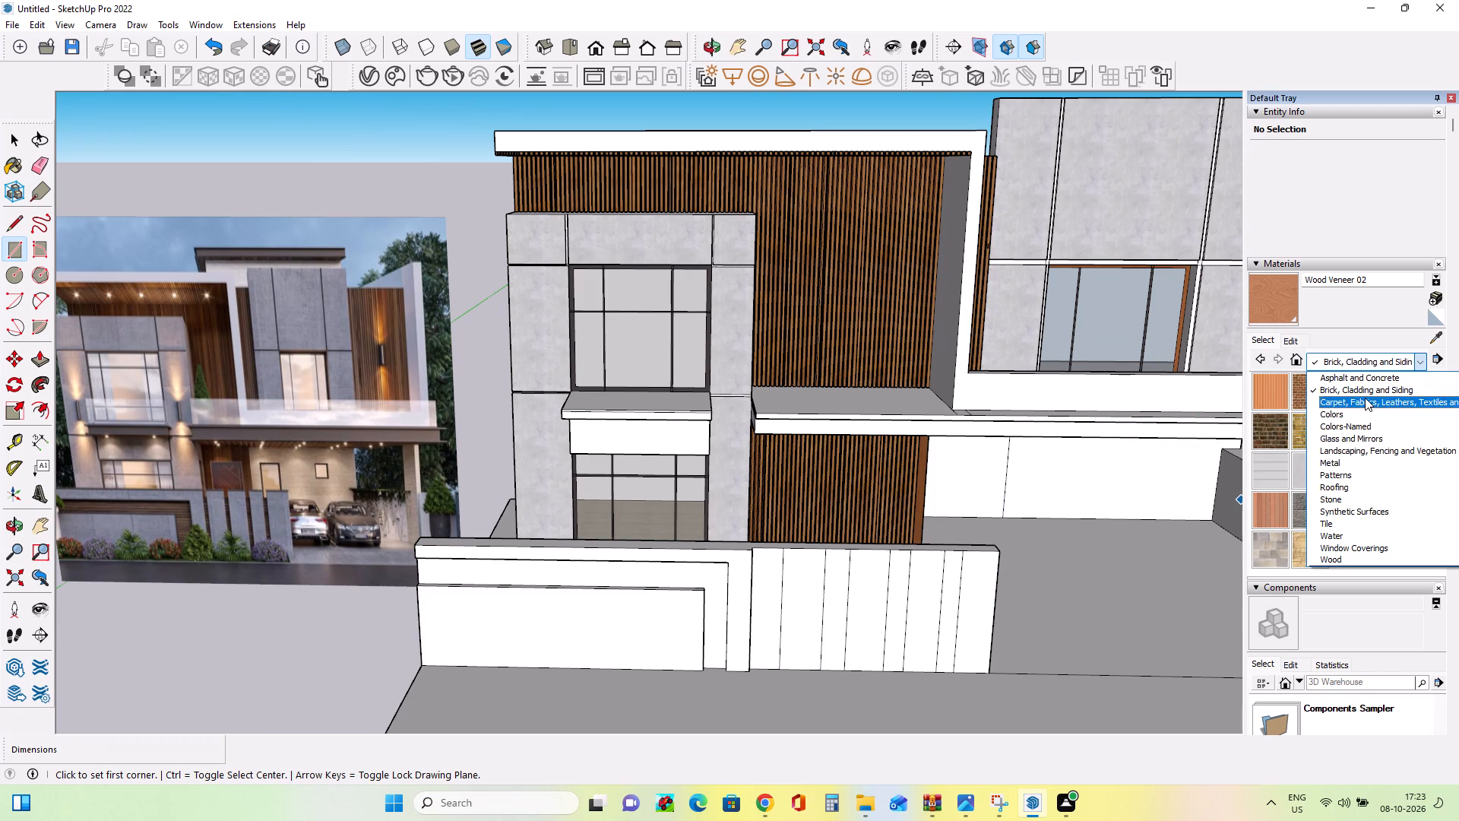
pyautogui.click(1366, 379)
pyautogui.click(1268, 426)
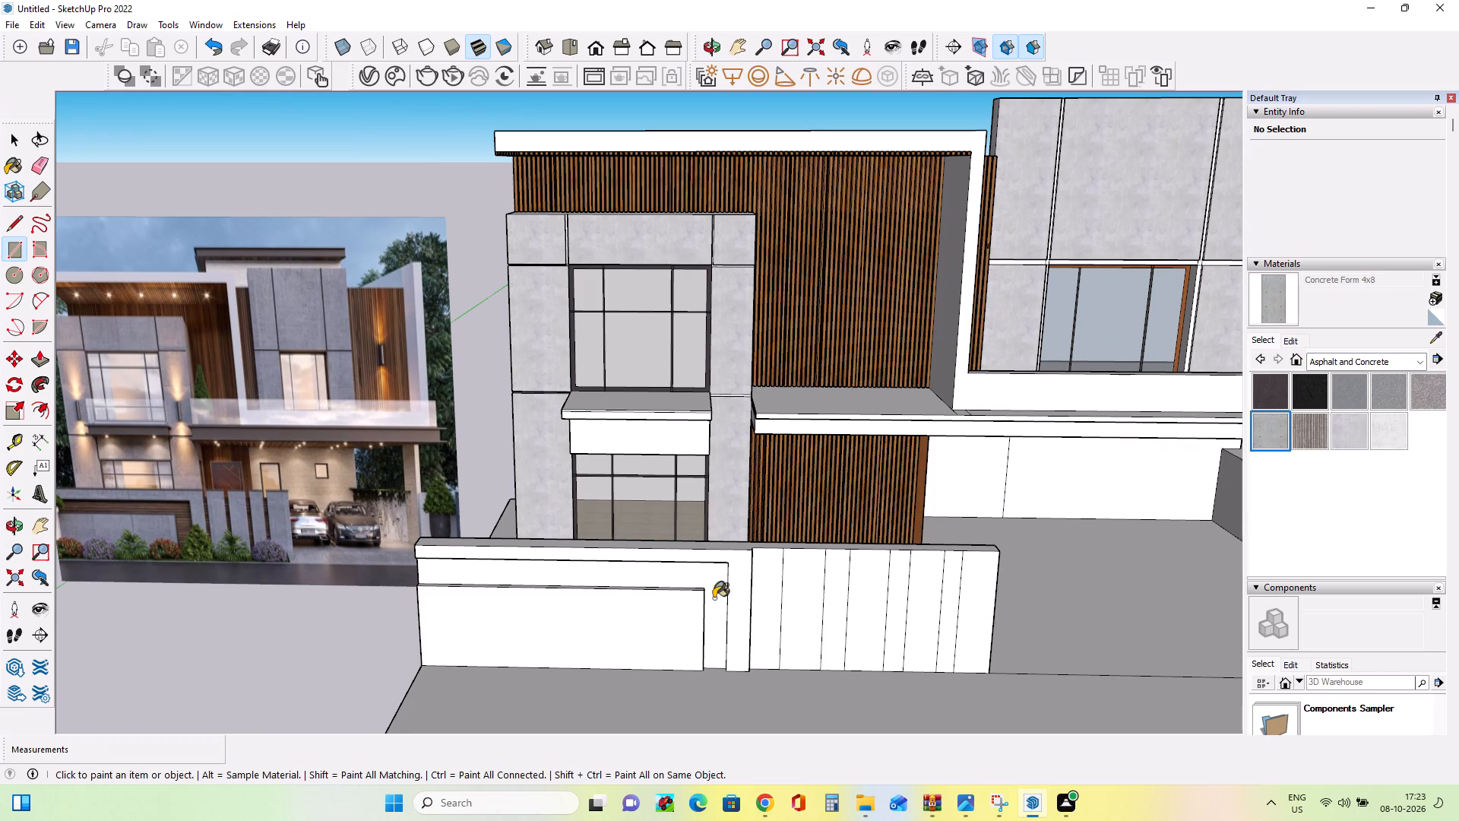
pyautogui.click(792, 588)
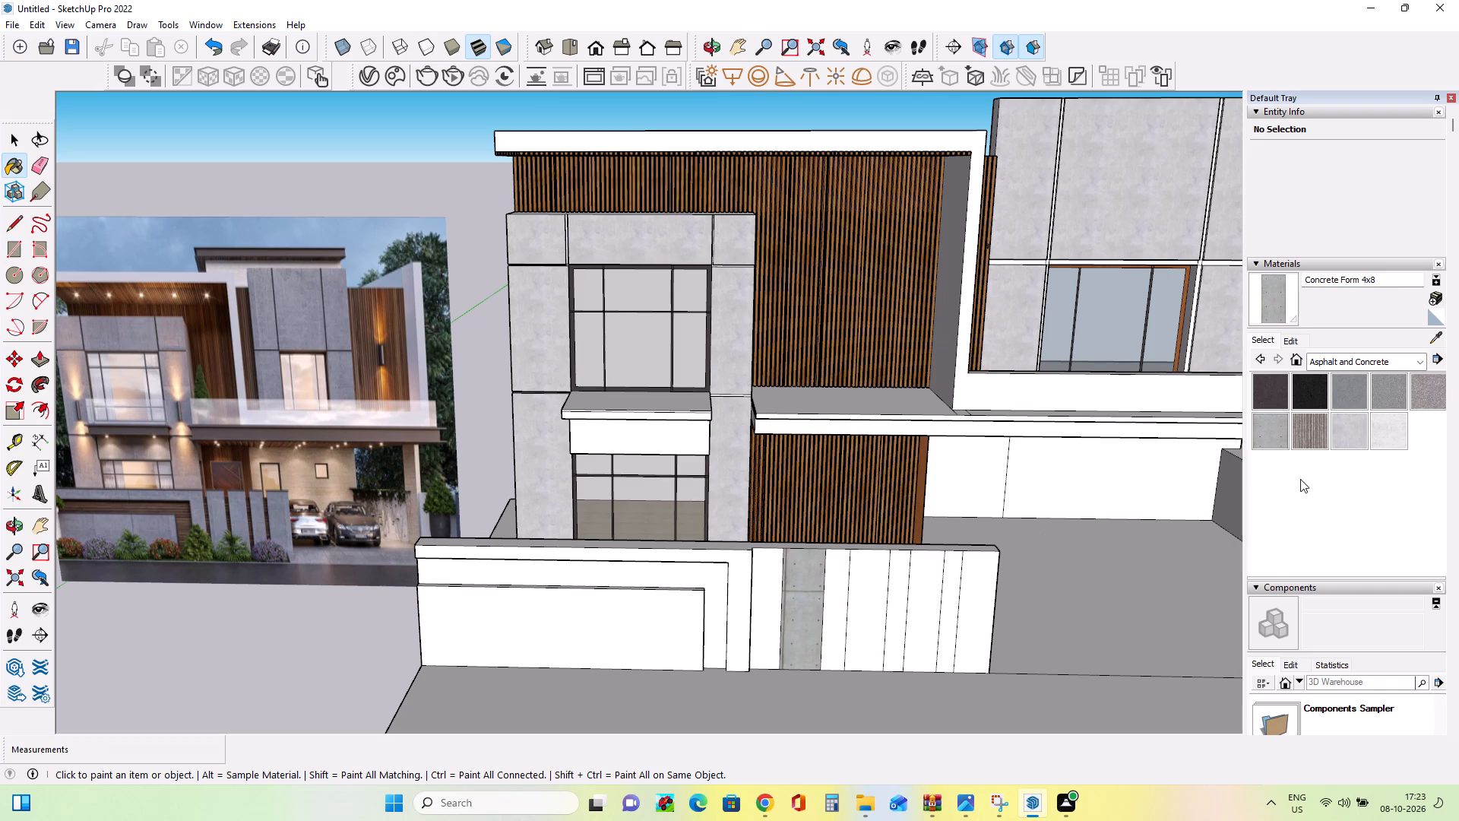
pyautogui.click(1359, 430)
pyautogui.click(801, 592)
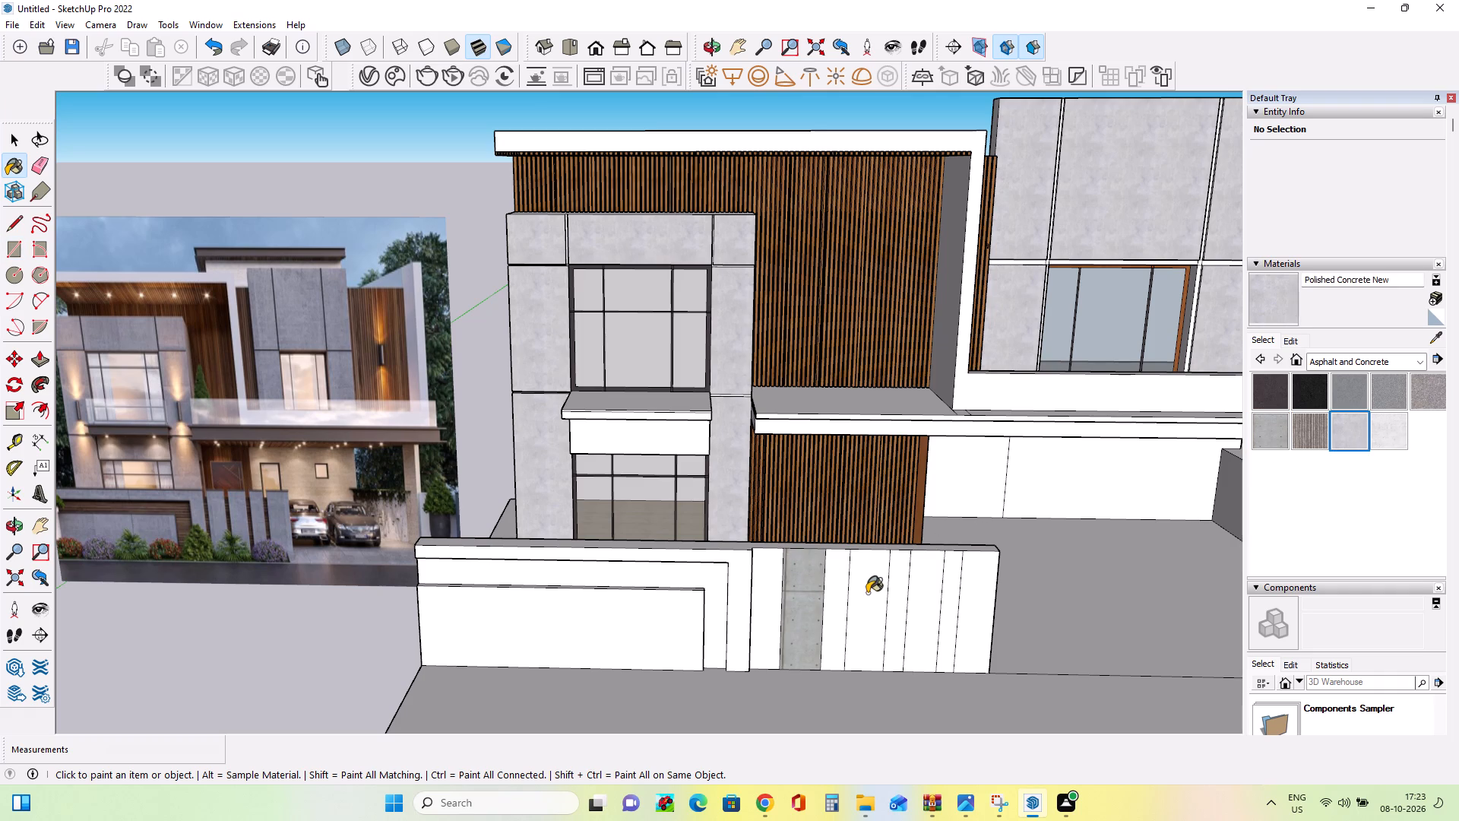
pyautogui.click(867, 593)
pyautogui.click(926, 597)
pyautogui.click(980, 601)
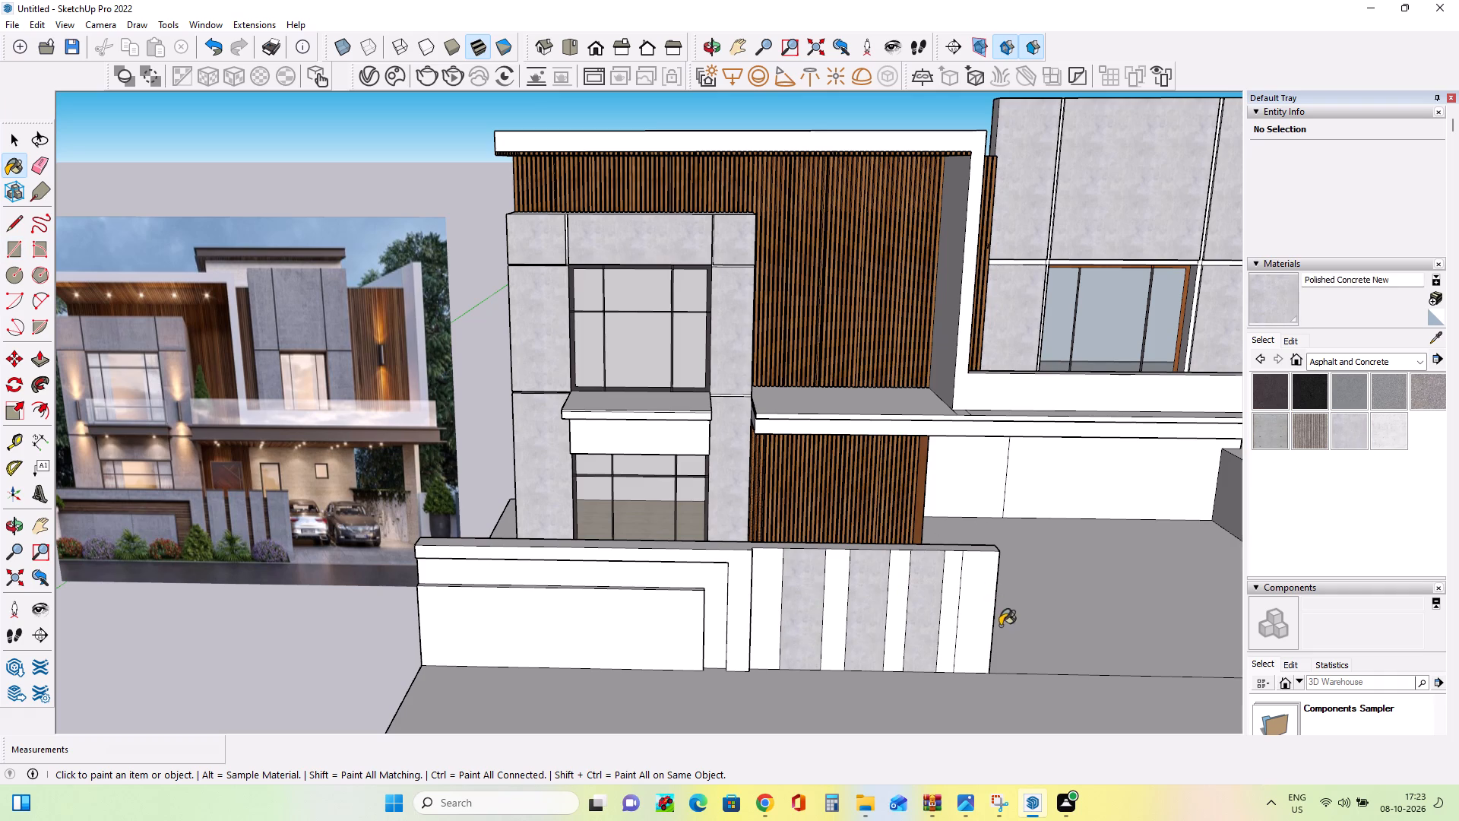
# Examine the boundary wall's vertical strips and gaps in the reference image and compare them with the painted strips on the model.
pyautogui.moveTo(1002, 629); pyautogui.dragTo(983, 620, button='middle')
pyautogui.moveTo(939, 609); pyautogui.dragTo(942, 681, button='middle')
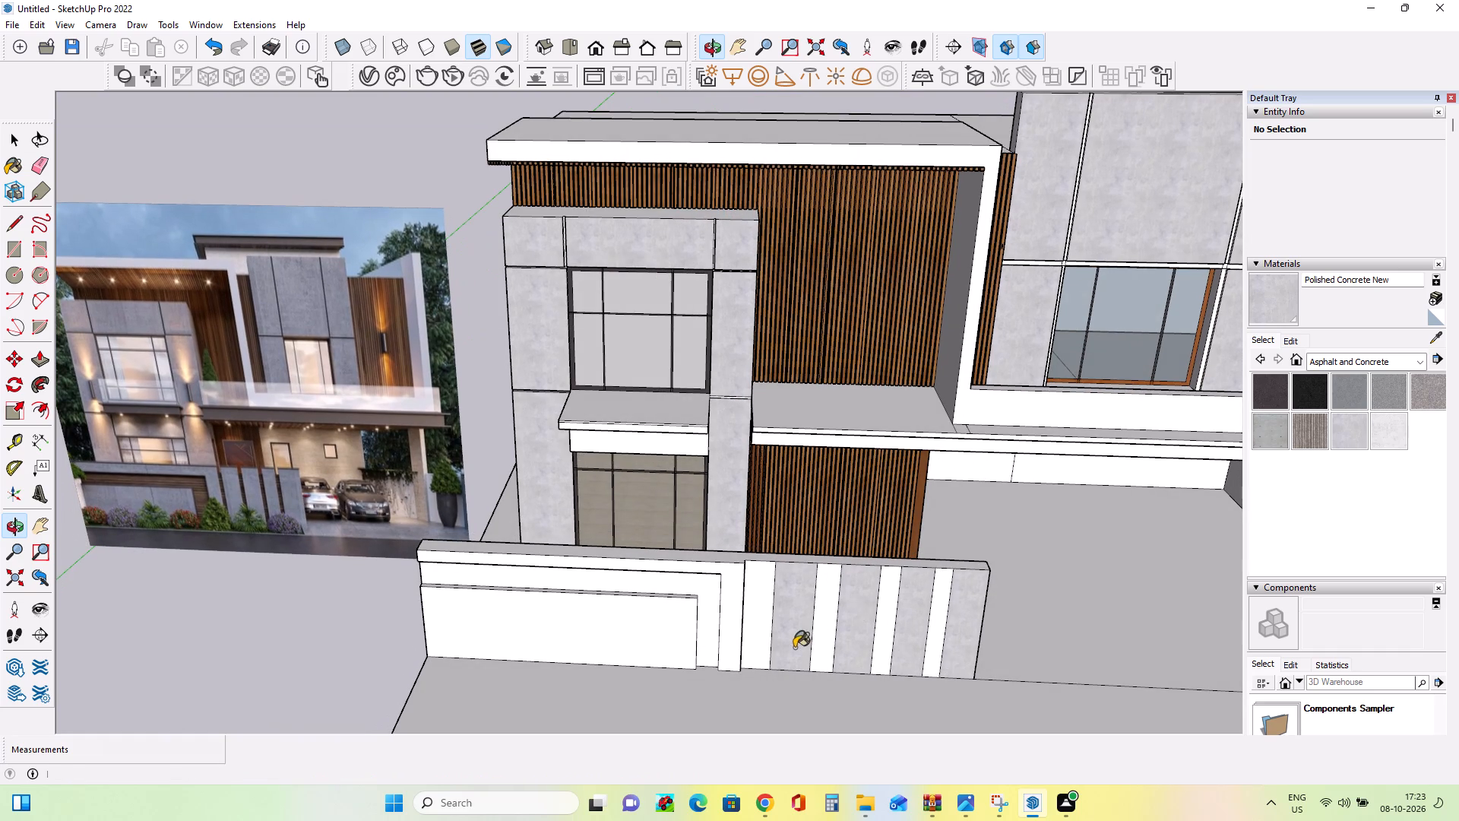
pyautogui.scroll(10, 237, 496)
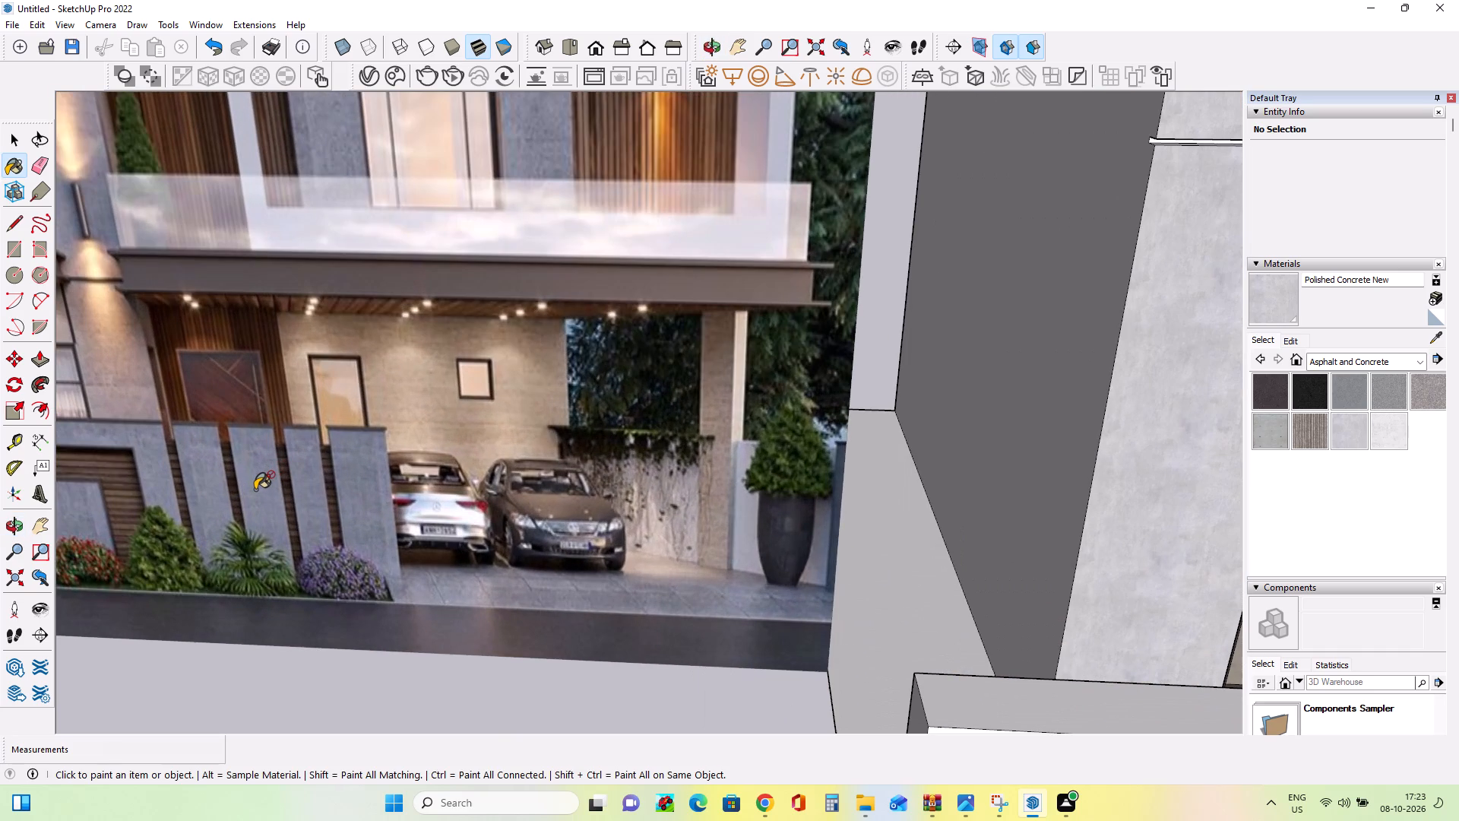
pyautogui.scroll(-5, 257, 489)
pyautogui.scroll(1, 258, 489)
pyautogui.scroll(-4, 258, 489)
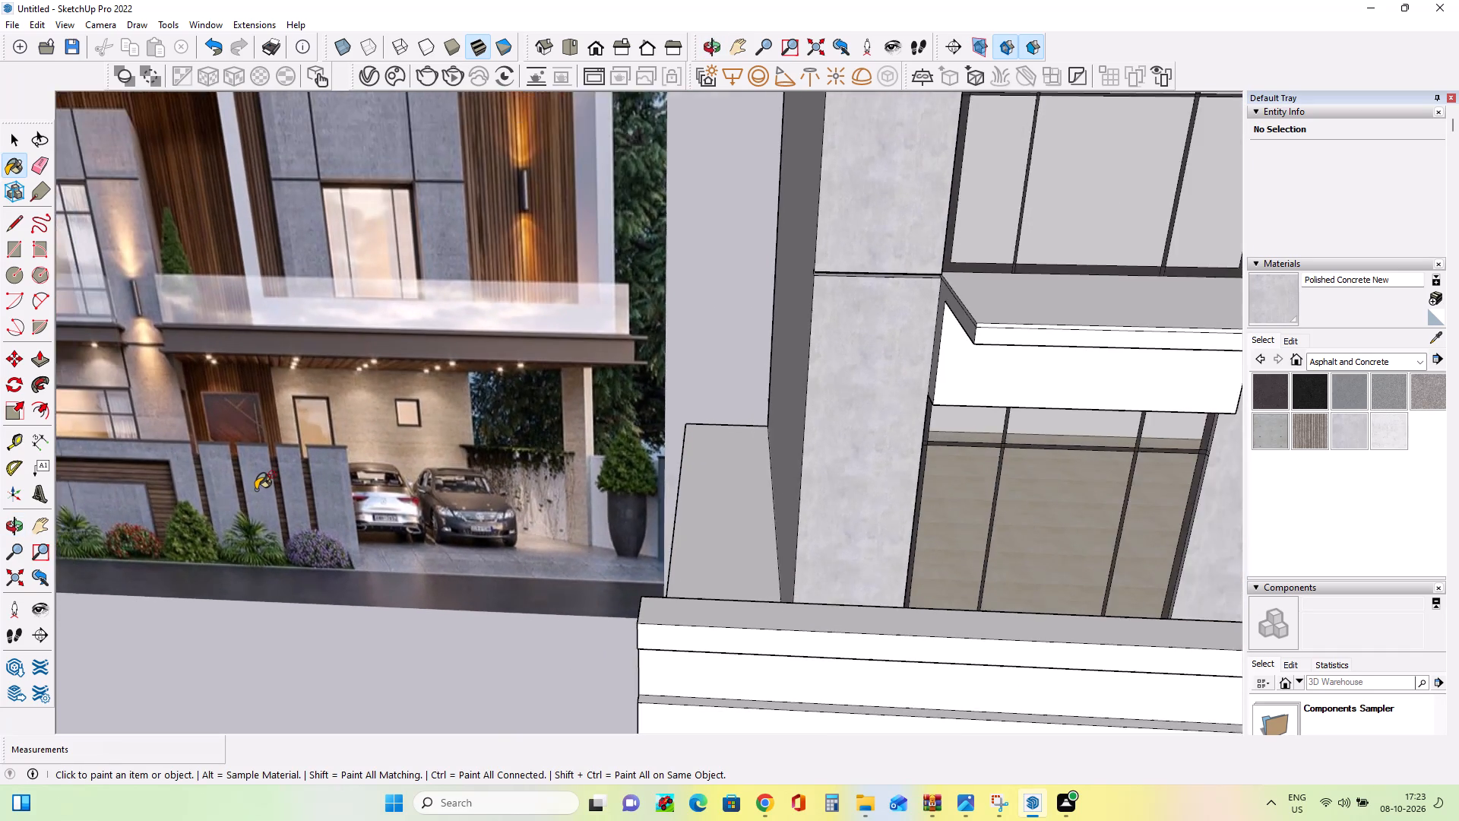
pyautogui.scroll(-5, 258, 489)
pyautogui.moveTo(499, 565); pyautogui.dragTo(502, 599, button='middle')
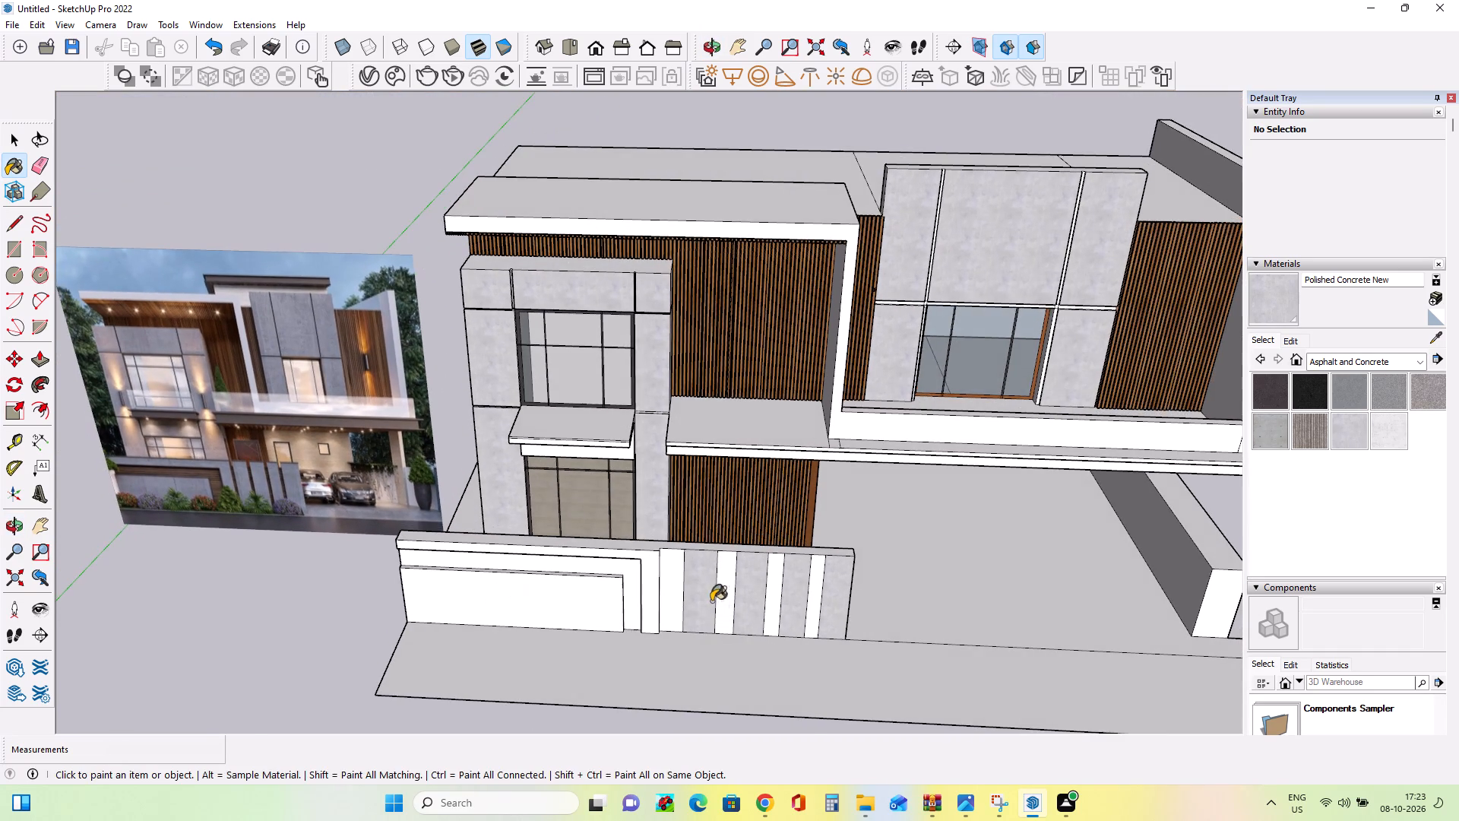
pyautogui.scroll(3, 698, 578)
pyautogui.moveTo(698, 576); pyautogui.dragTo(704, 612, button='middle')
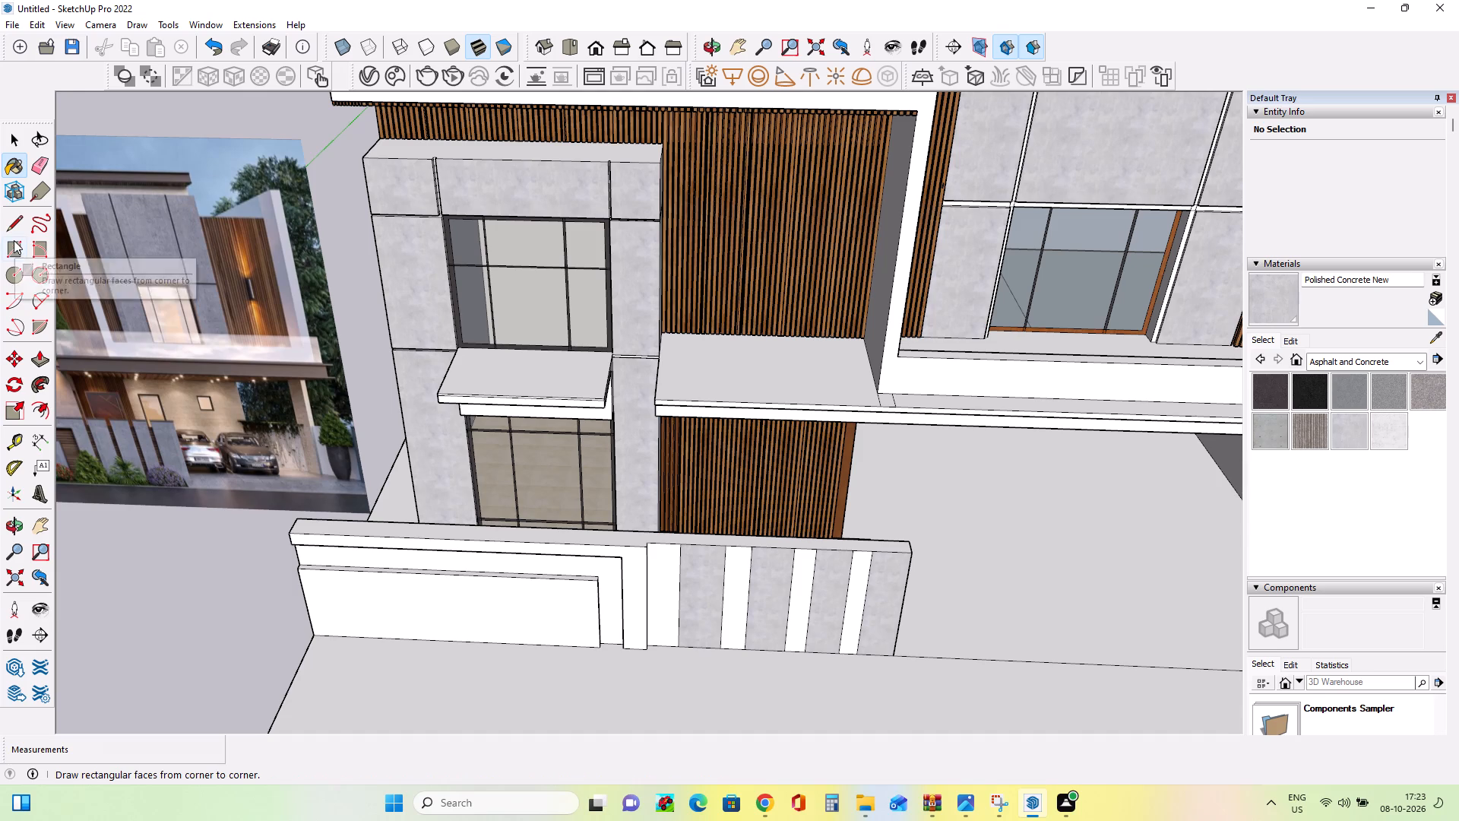
# Draw four rectangles about 1' 6" deep across the boundary wall's top face, one aligned with each concrete strip's width.
pyautogui.click(11, 252)
pyautogui.scroll(3, 683, 583)
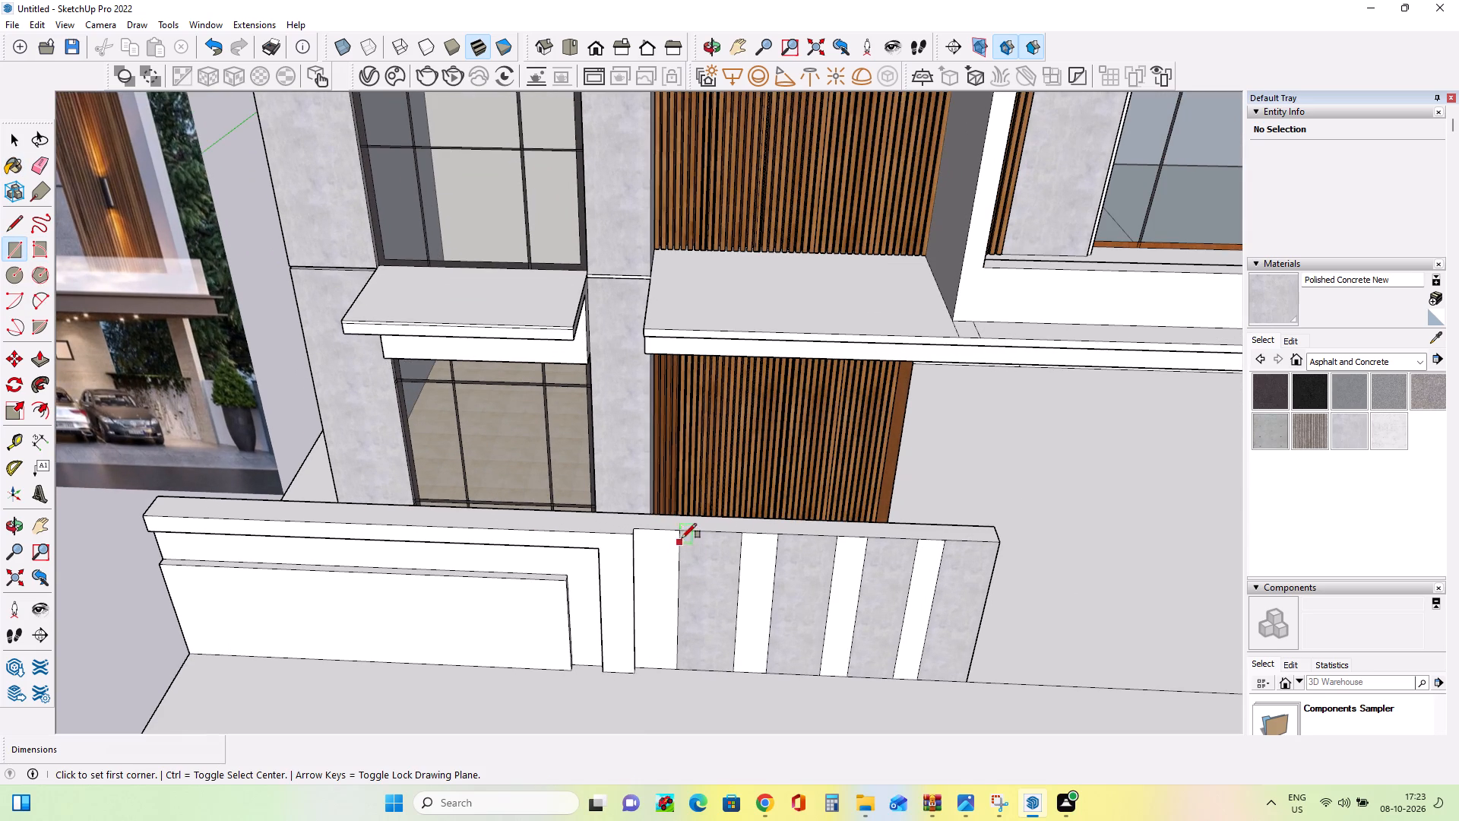
pyautogui.click(679, 533)
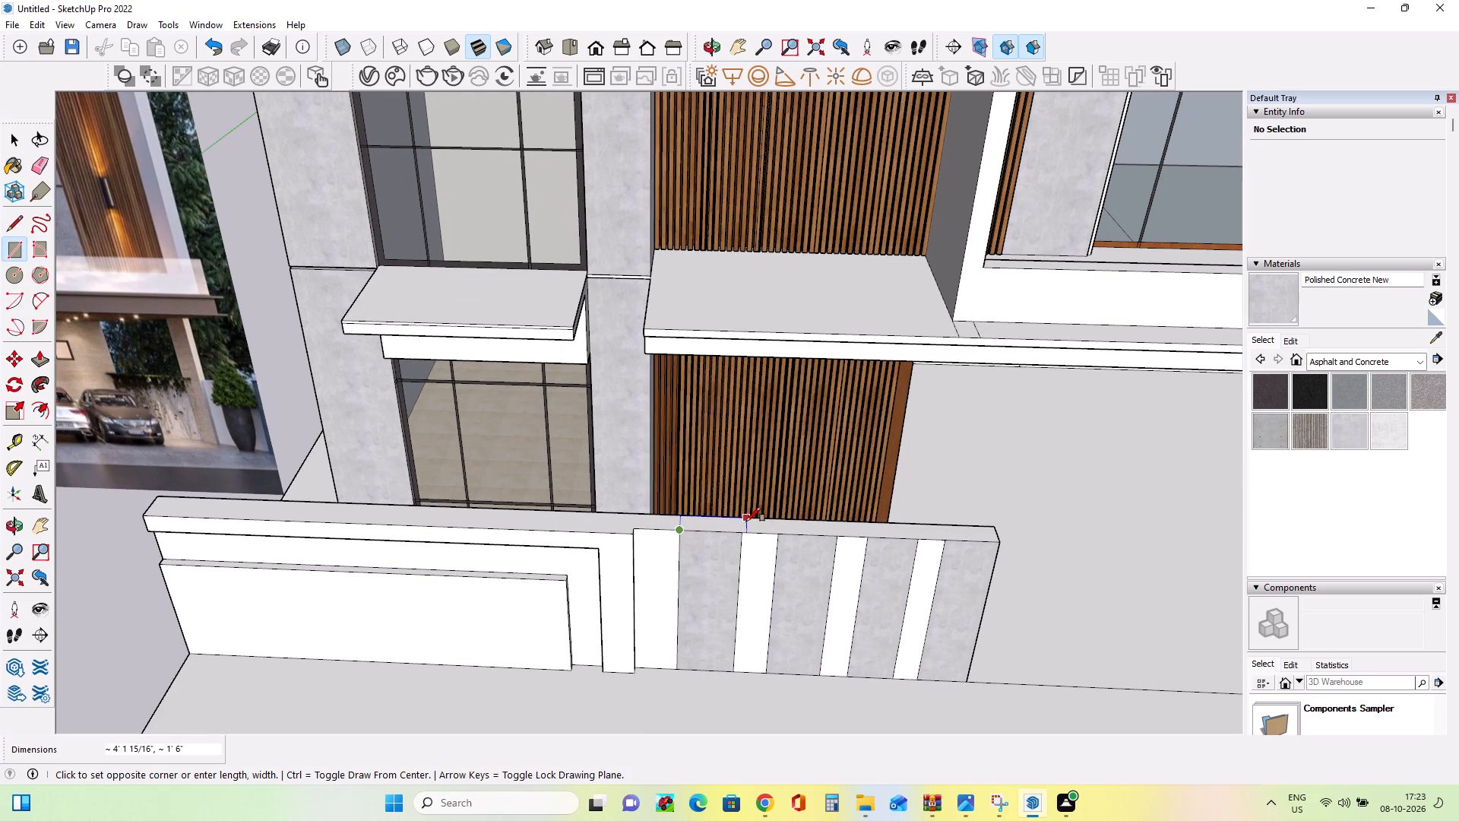
pyautogui.click(743, 534)
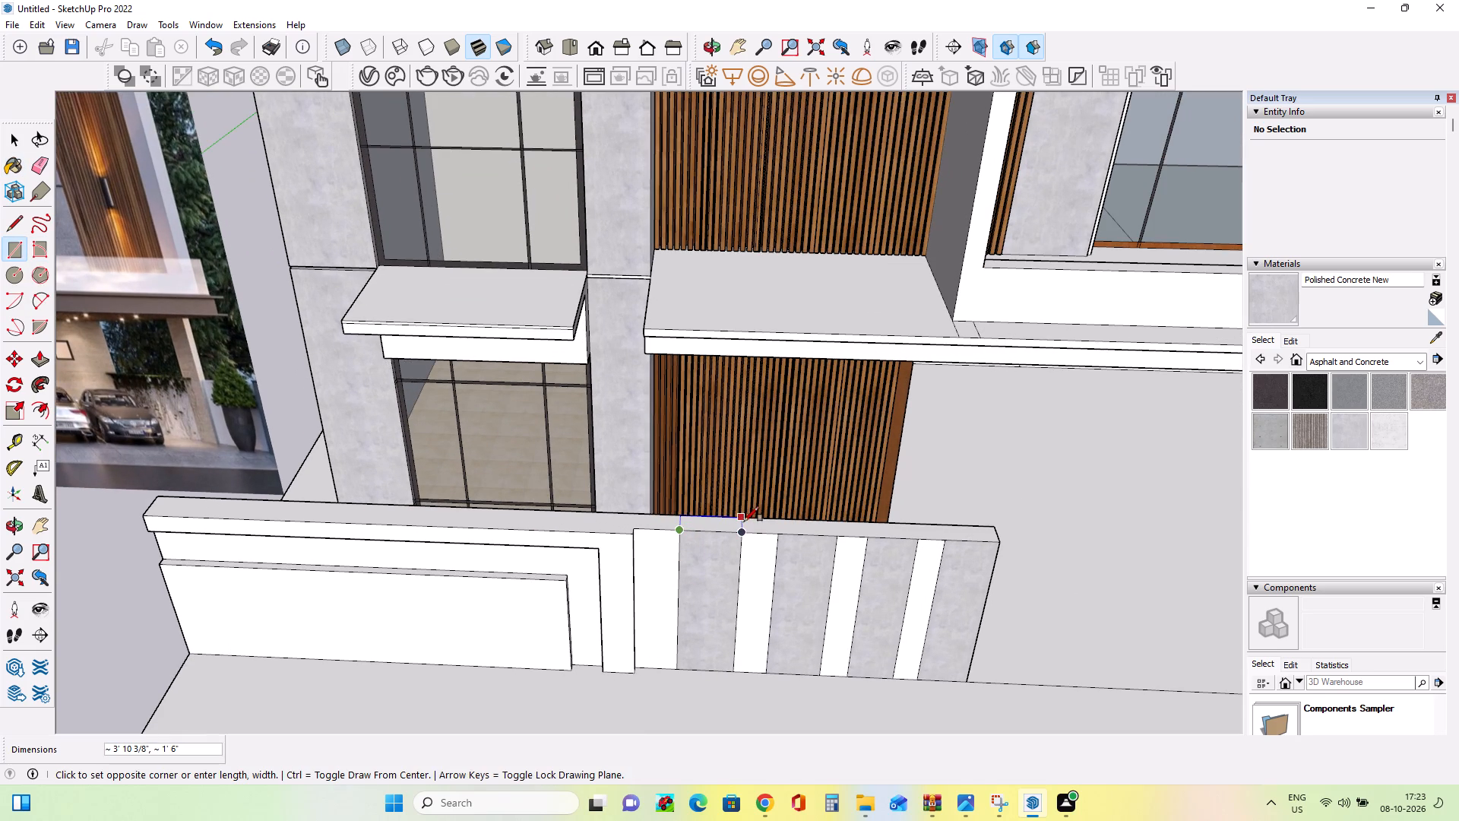
pyautogui.click(744, 519)
pyautogui.click(782, 537)
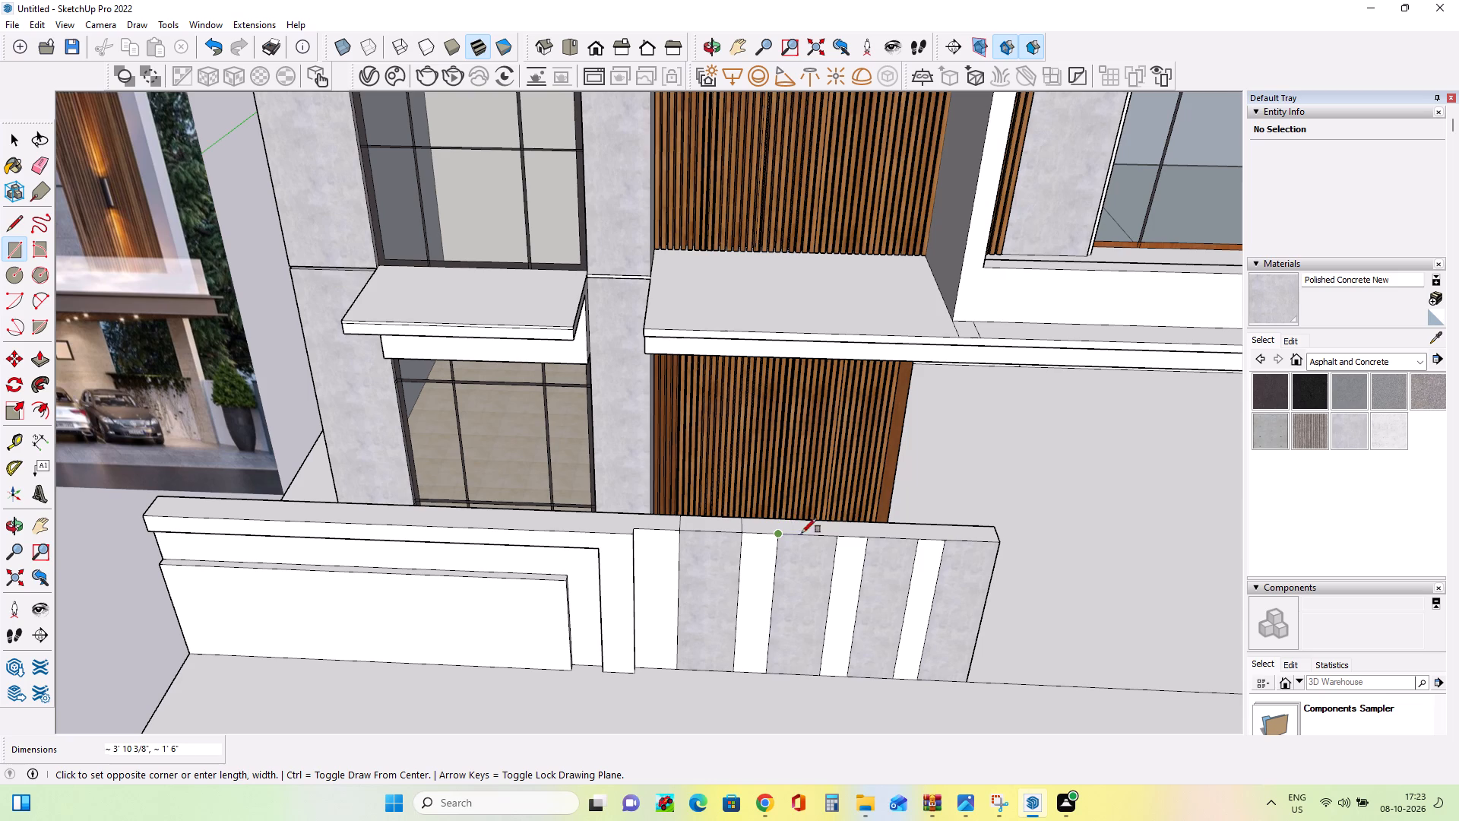
pyautogui.click(835, 534)
pyautogui.click(840, 521)
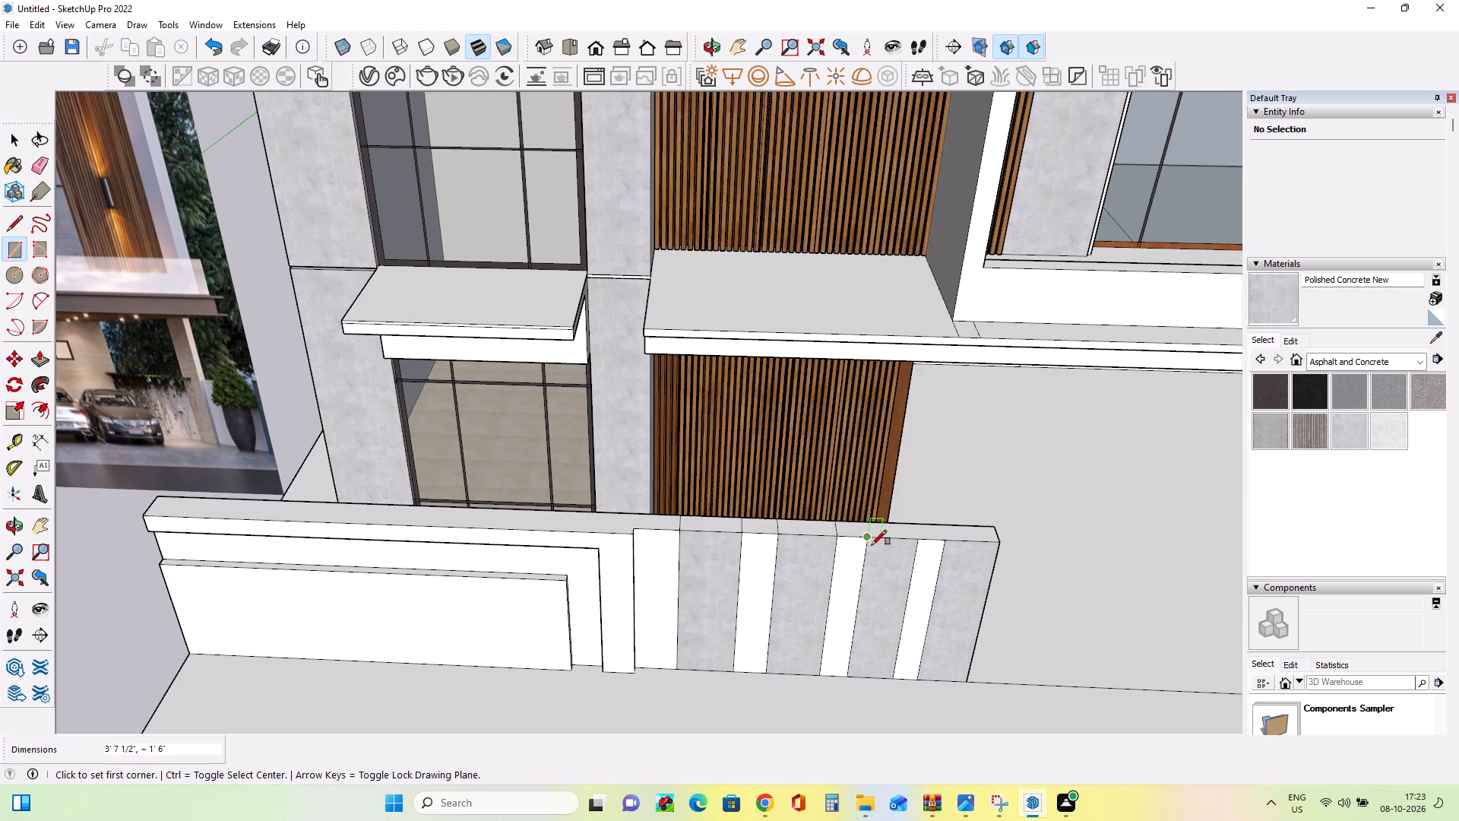
pyautogui.click(868, 537)
pyautogui.click(916, 538)
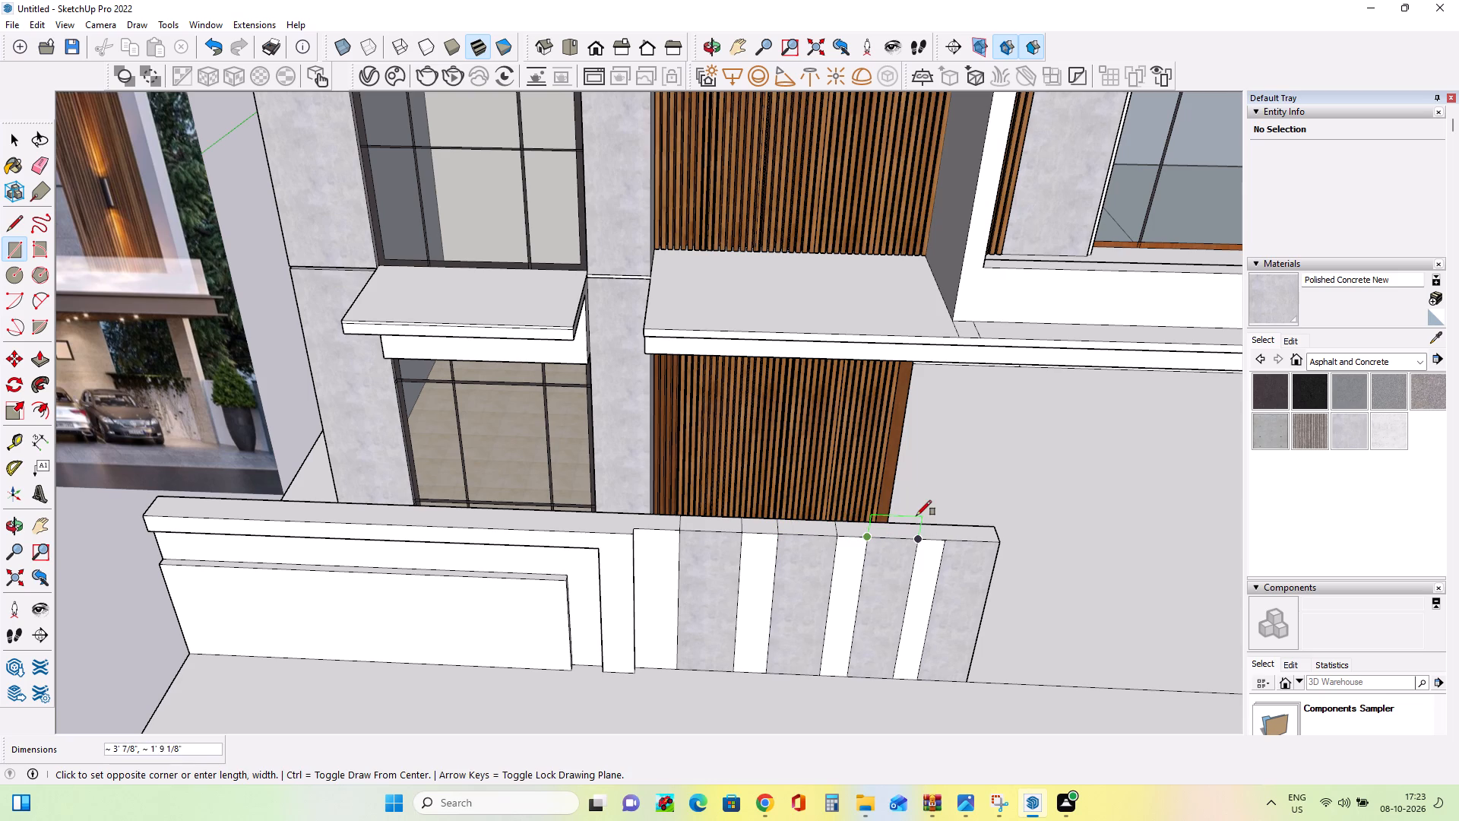
pyautogui.click(915, 525)
pyautogui.click(943, 539)
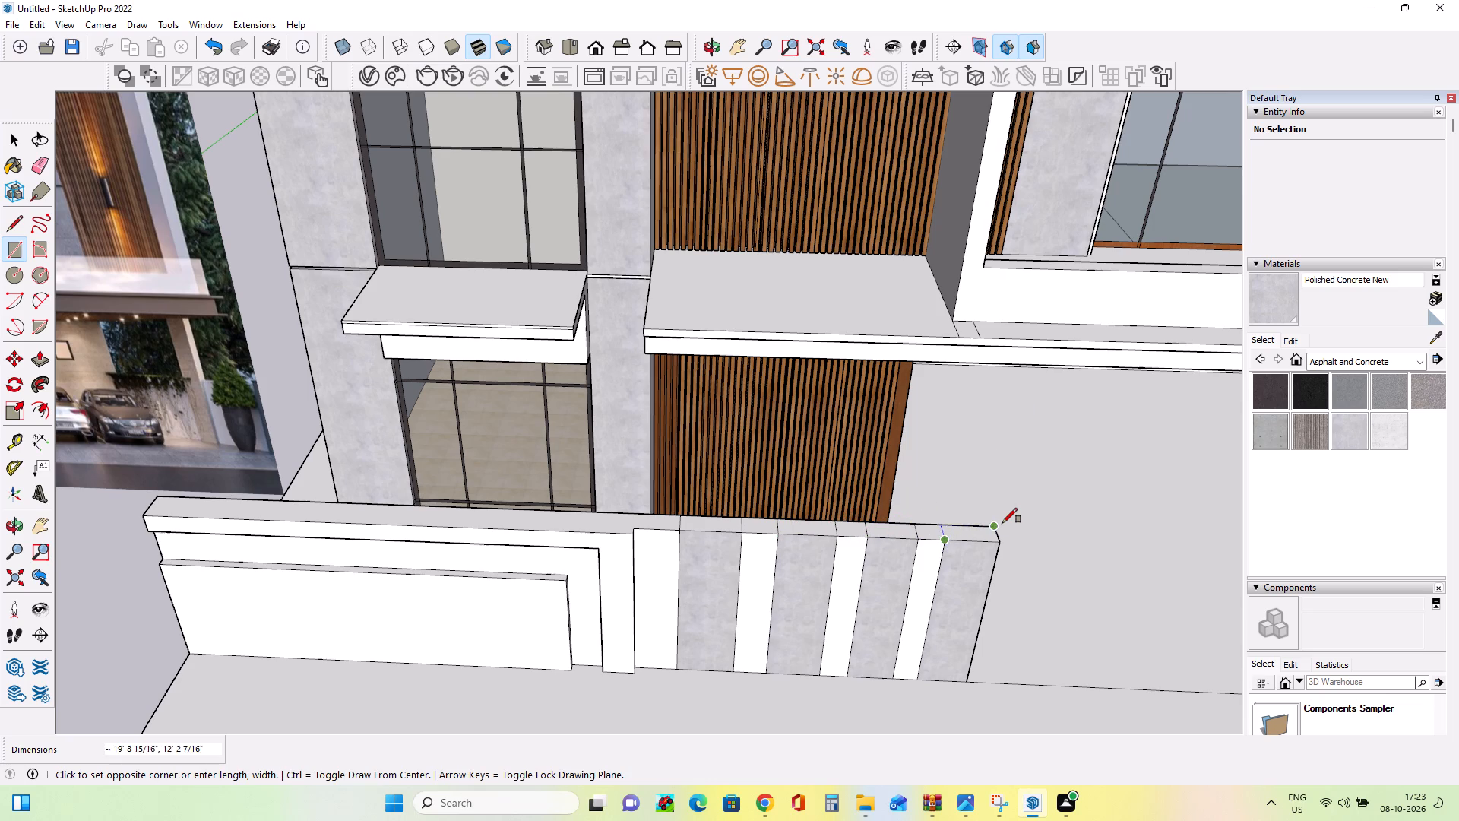
pyautogui.click(995, 531)
# Push/Pull the four top rectangles up about 8 15/16" so the strips rise to one height above the boundary wall.
pyautogui.moveTo(1001, 582); pyautogui.dragTo(941, 566, button='middle')
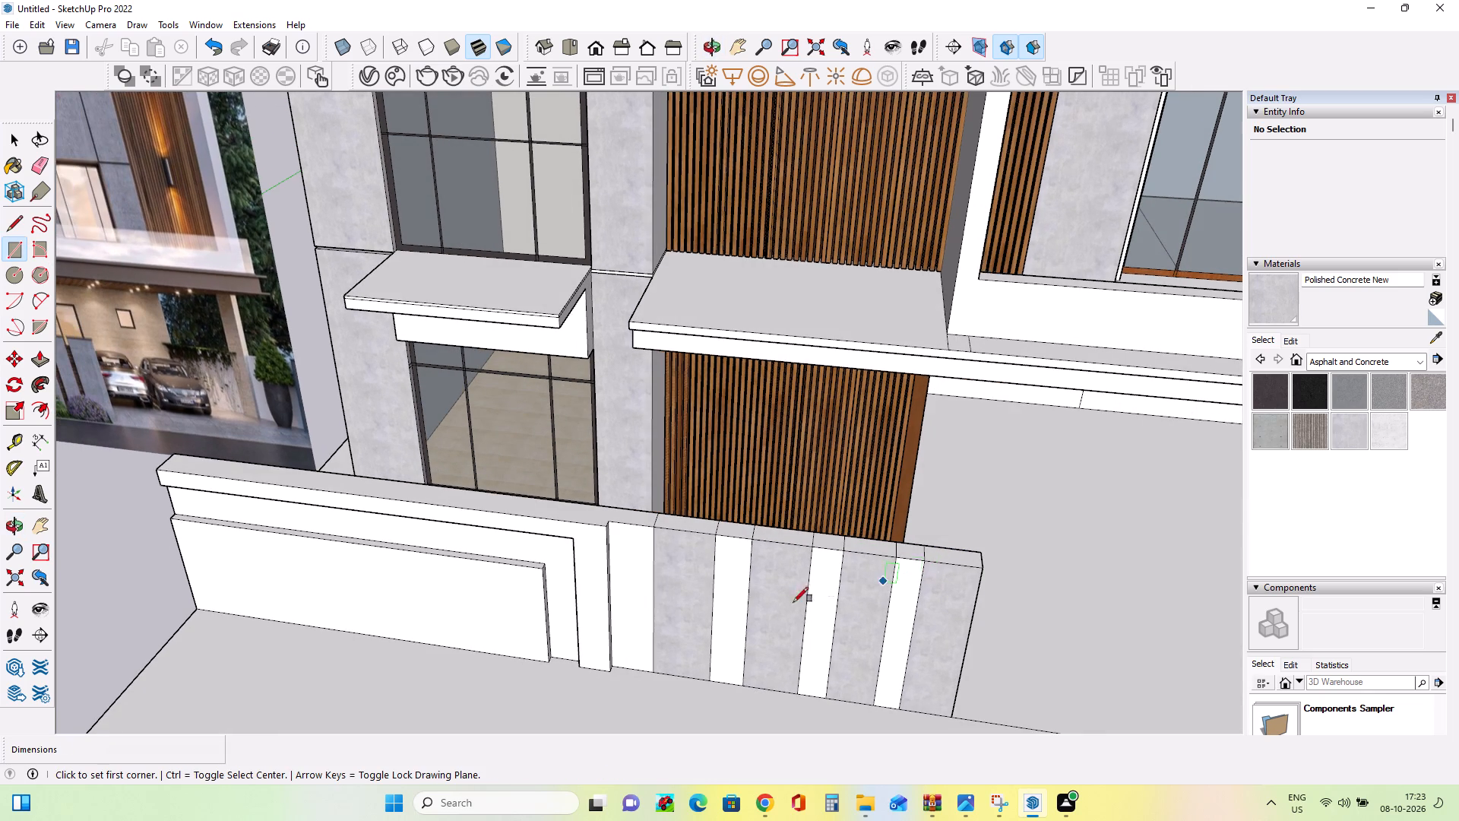
pyautogui.moveTo(658, 620); pyautogui.dragTo(679, 643, button='middle')
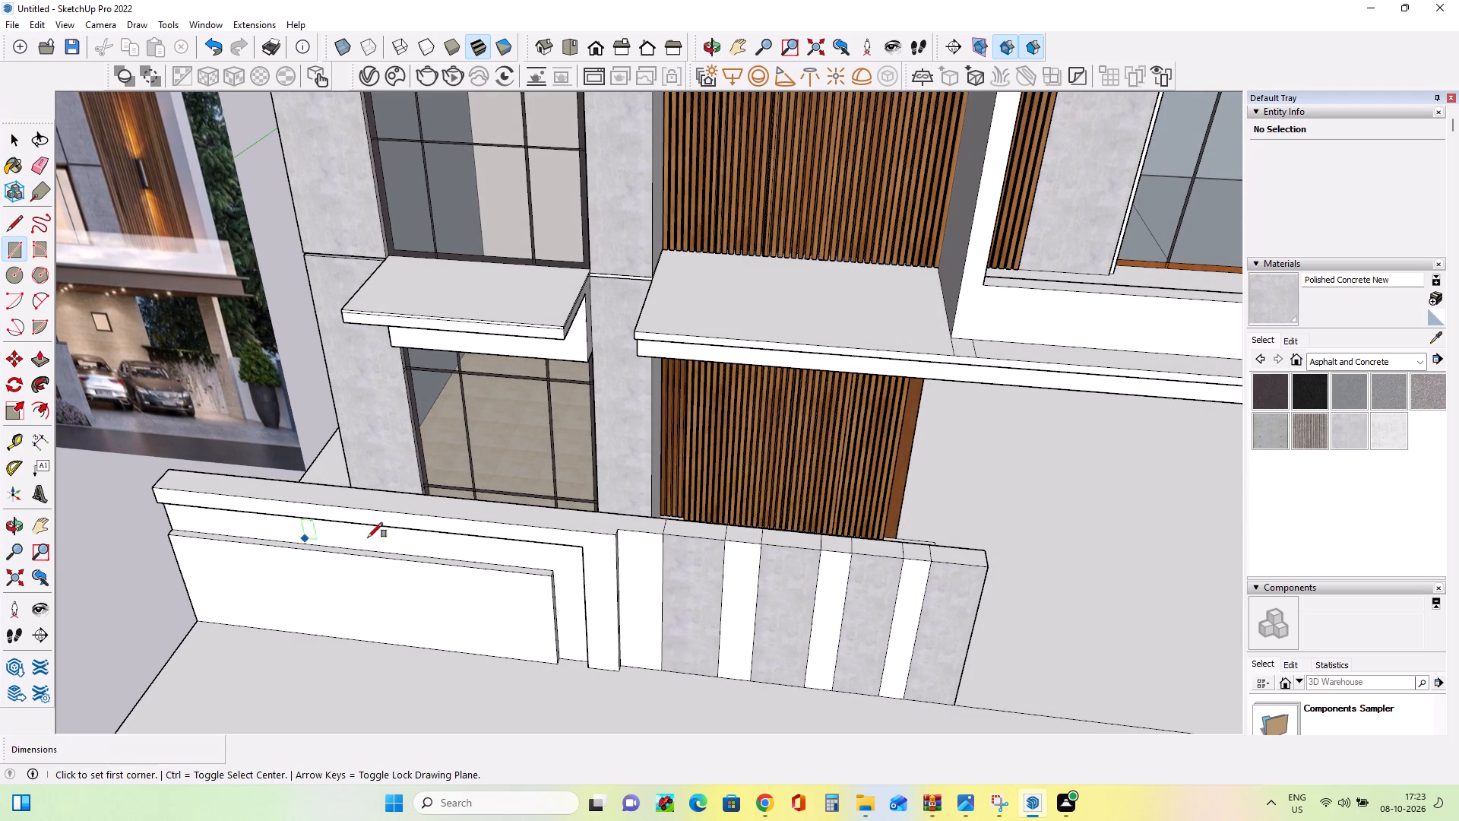
pyautogui.click(27, 356)
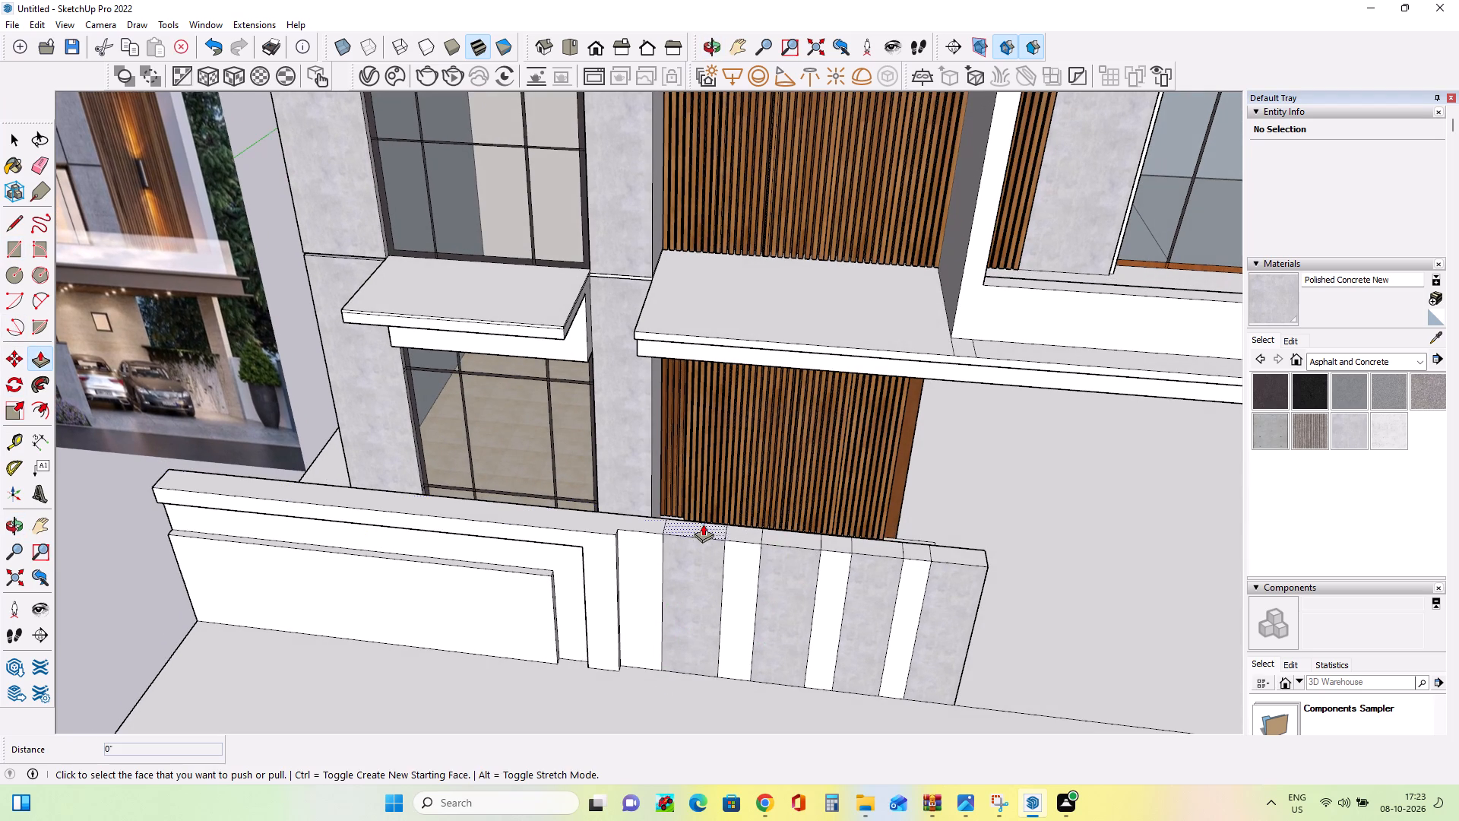
pyautogui.click(703, 528)
pyautogui.click(705, 518)
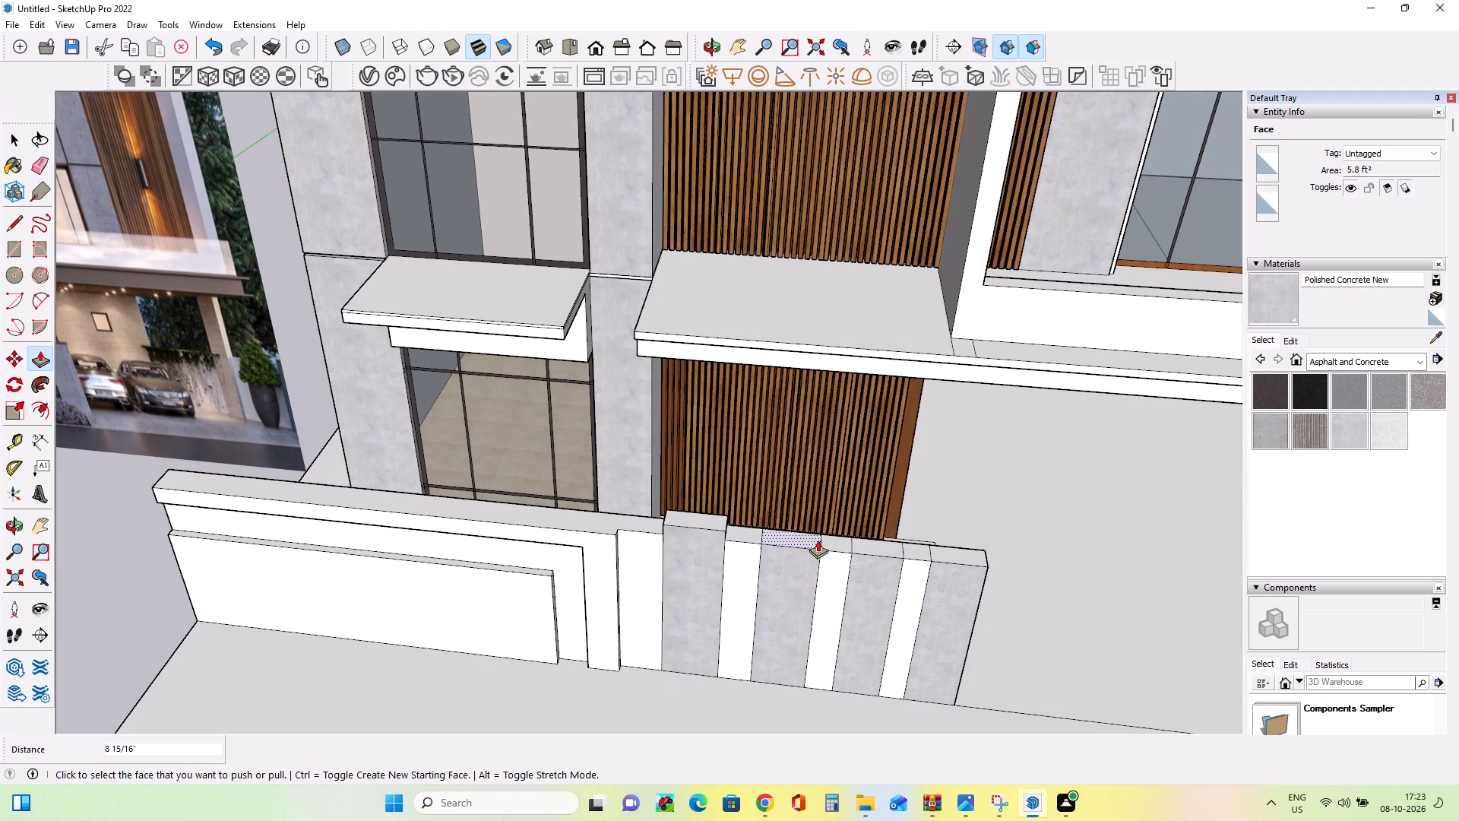
pyautogui.click(802, 532)
pyautogui.click(712, 512)
pyautogui.click(864, 545)
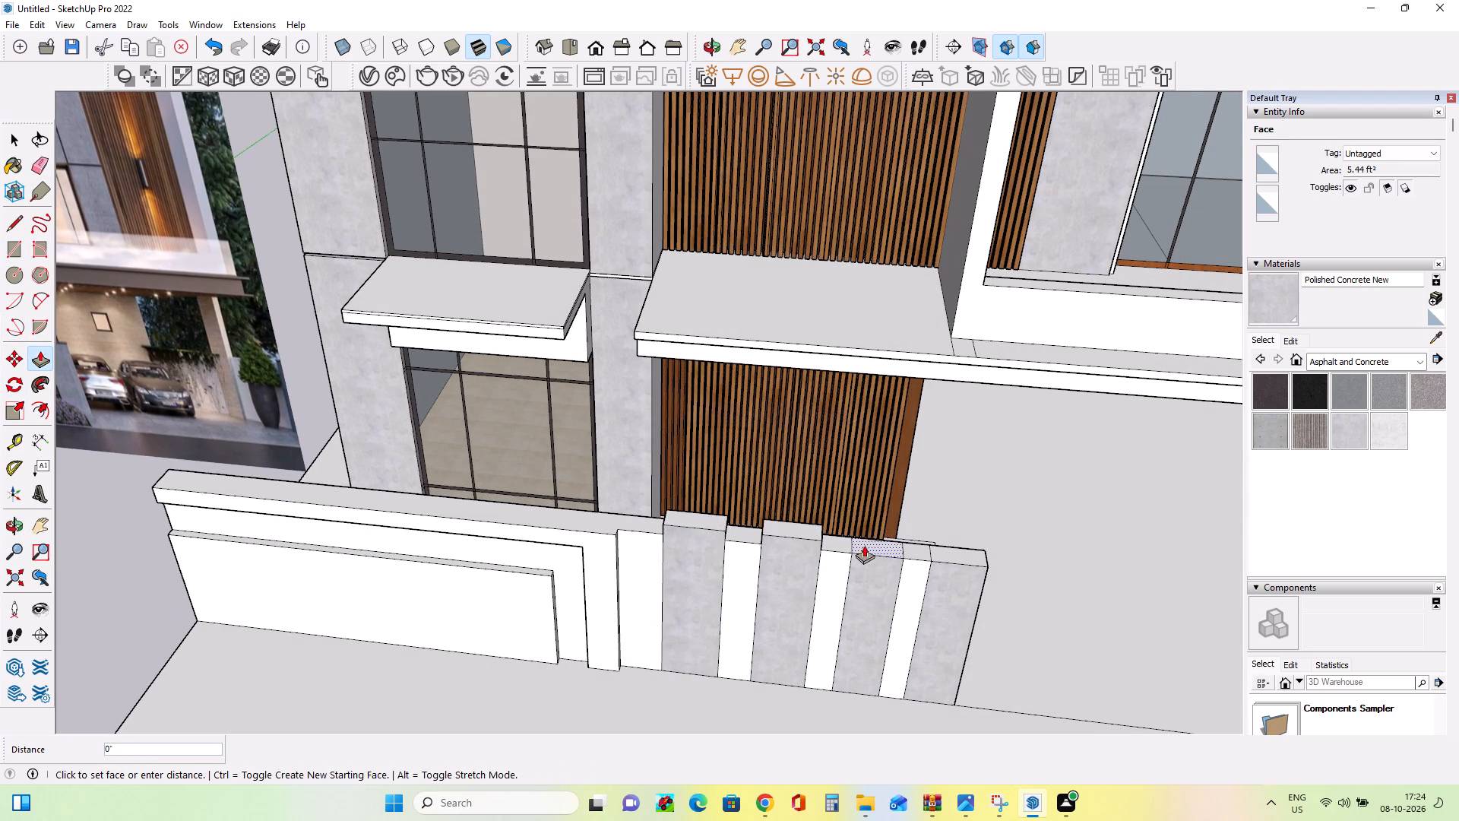
pyautogui.click(796, 520)
pyautogui.click(964, 555)
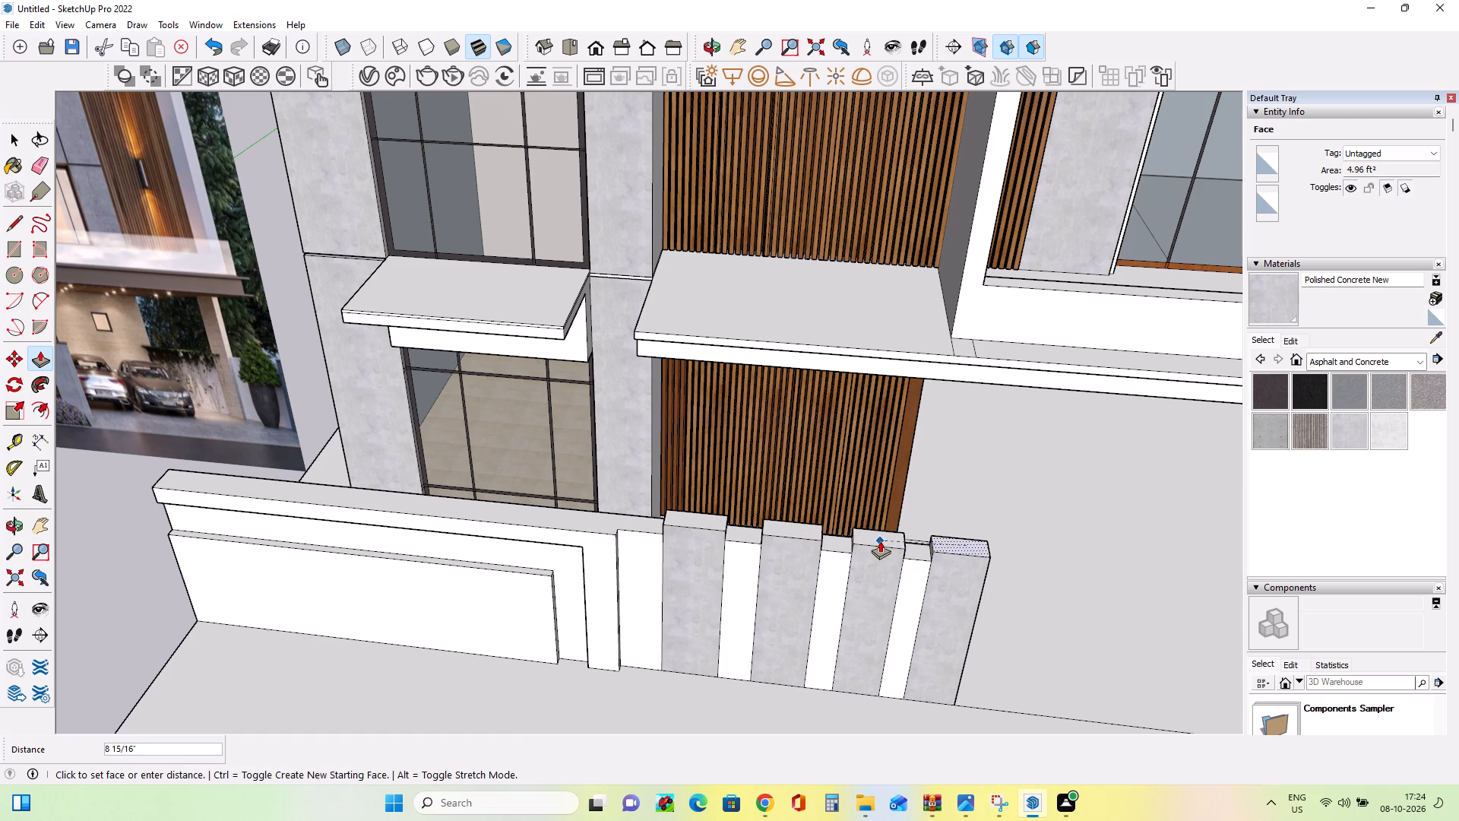
pyautogui.click(880, 540)
# Examine the raised strips from several angles and compare them with the front wall in the reference image.
pyautogui.moveTo(957, 591); pyautogui.dragTo(970, 482, button='middle')
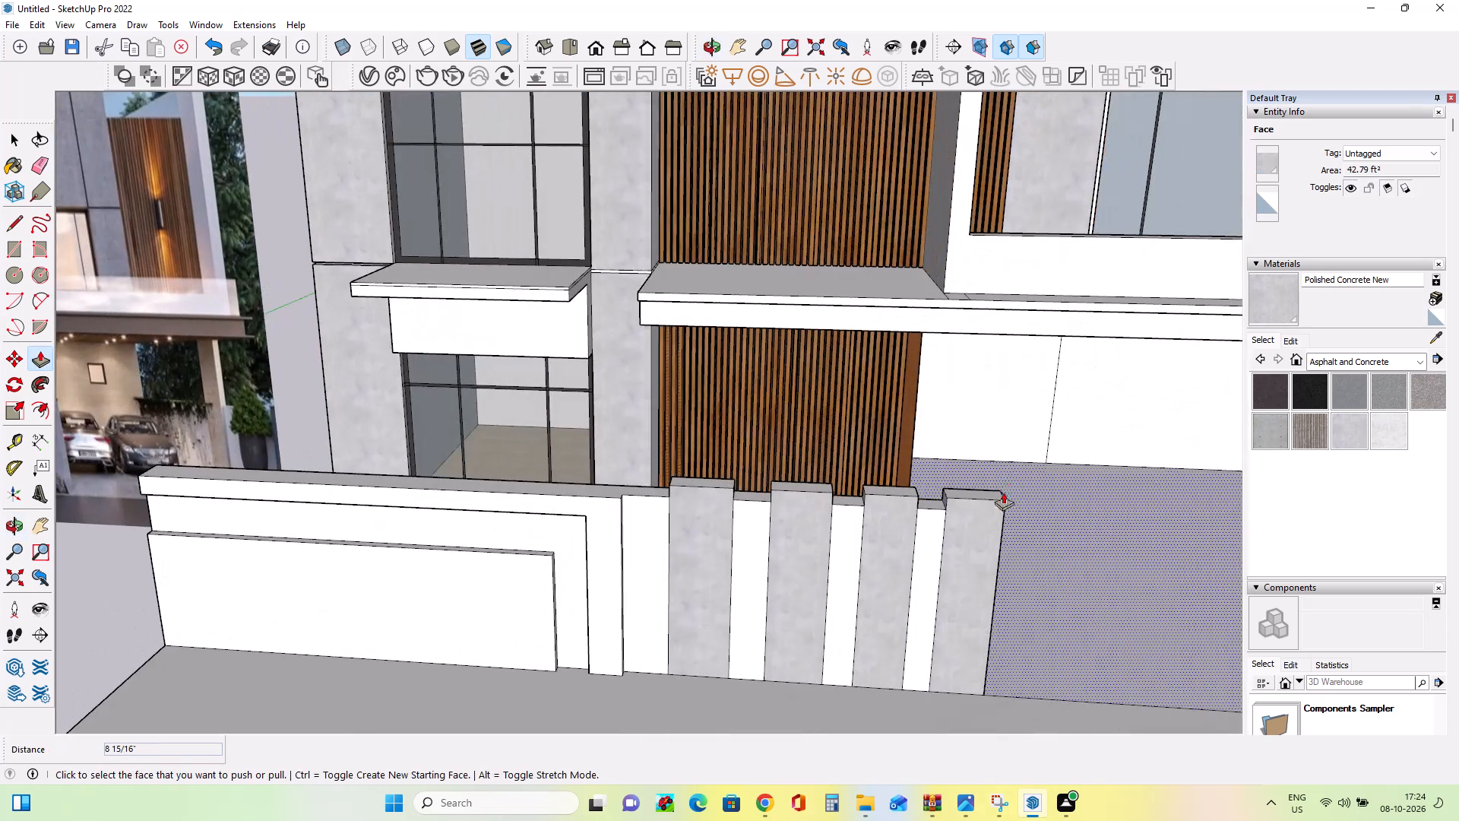
pyautogui.moveTo(902, 604); pyautogui.dragTo(1024, 520, button='middle')
pyautogui.moveTo(793, 592); pyautogui.dragTo(814, 626, button='middle')
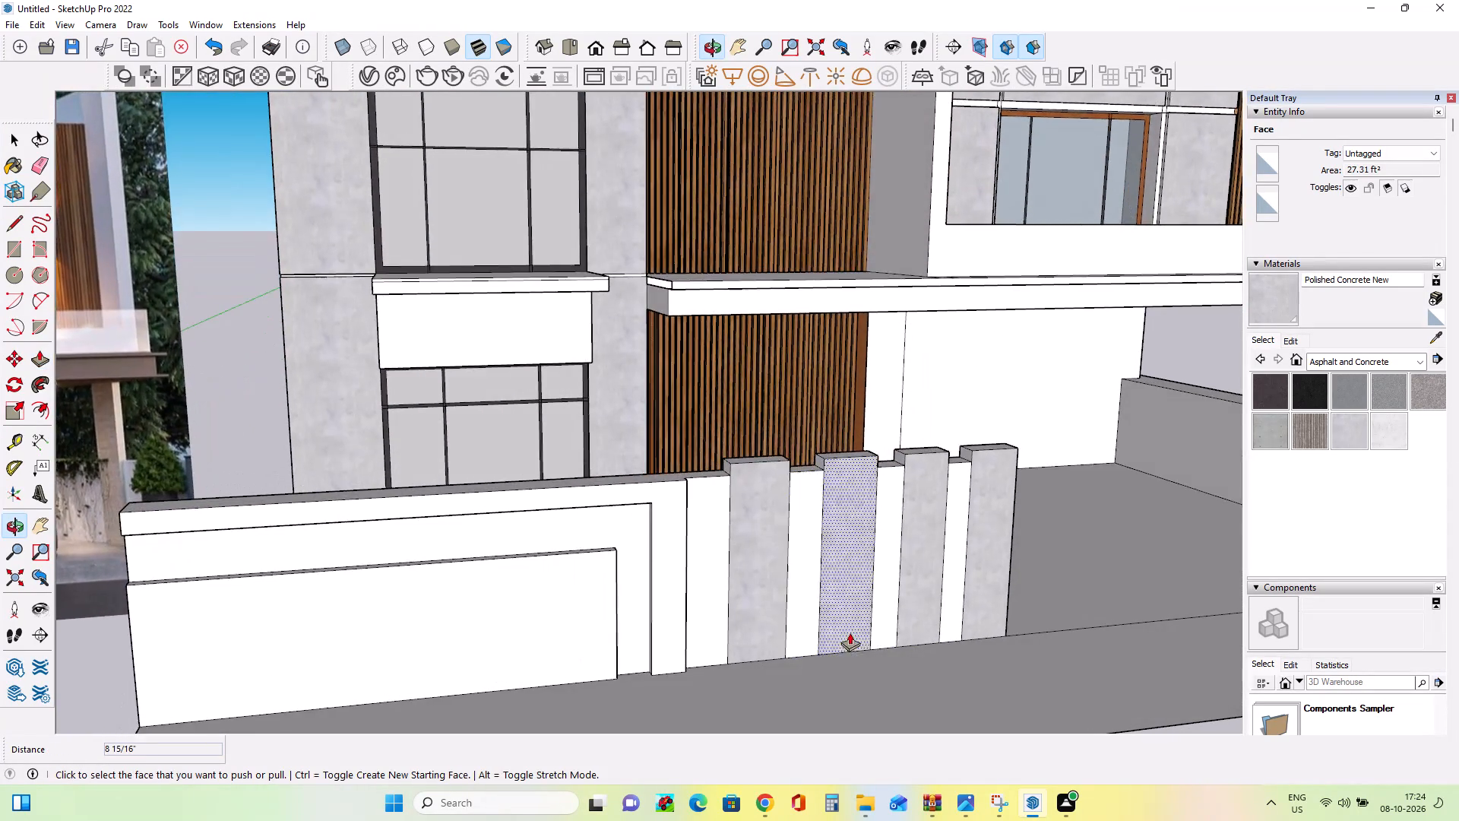
pyautogui.scroll(-2, 880, 645)
pyautogui.scroll(1, 881, 647)
pyautogui.scroll(-8, 882, 648)
pyautogui.scroll(9, 489, 677)
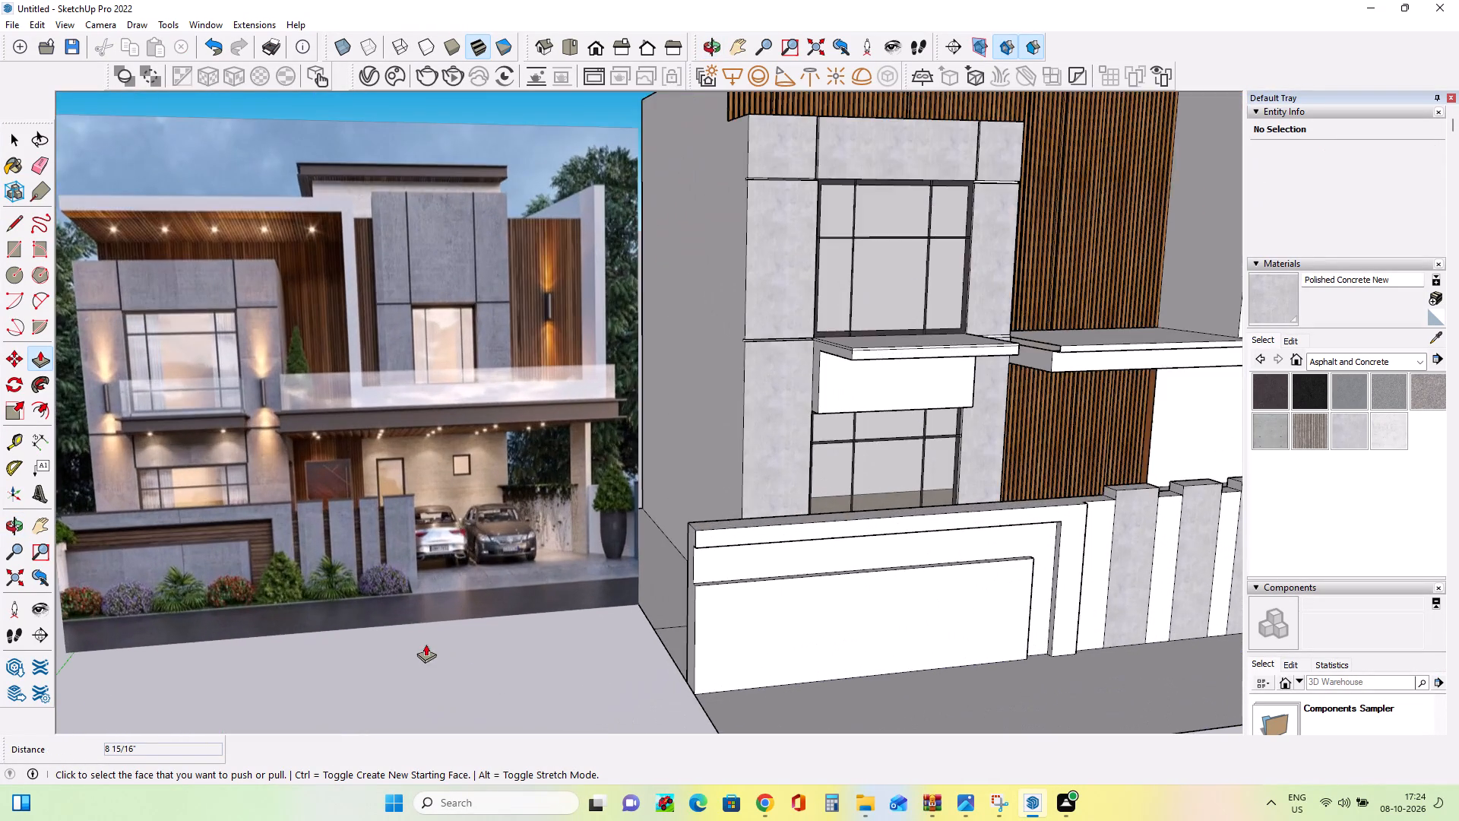
pyautogui.scroll(4, 400, 641)
pyautogui.moveTo(398, 639); pyautogui.dragTo(309, 597, button='middle')
pyautogui.scroll(-7, 309, 597)
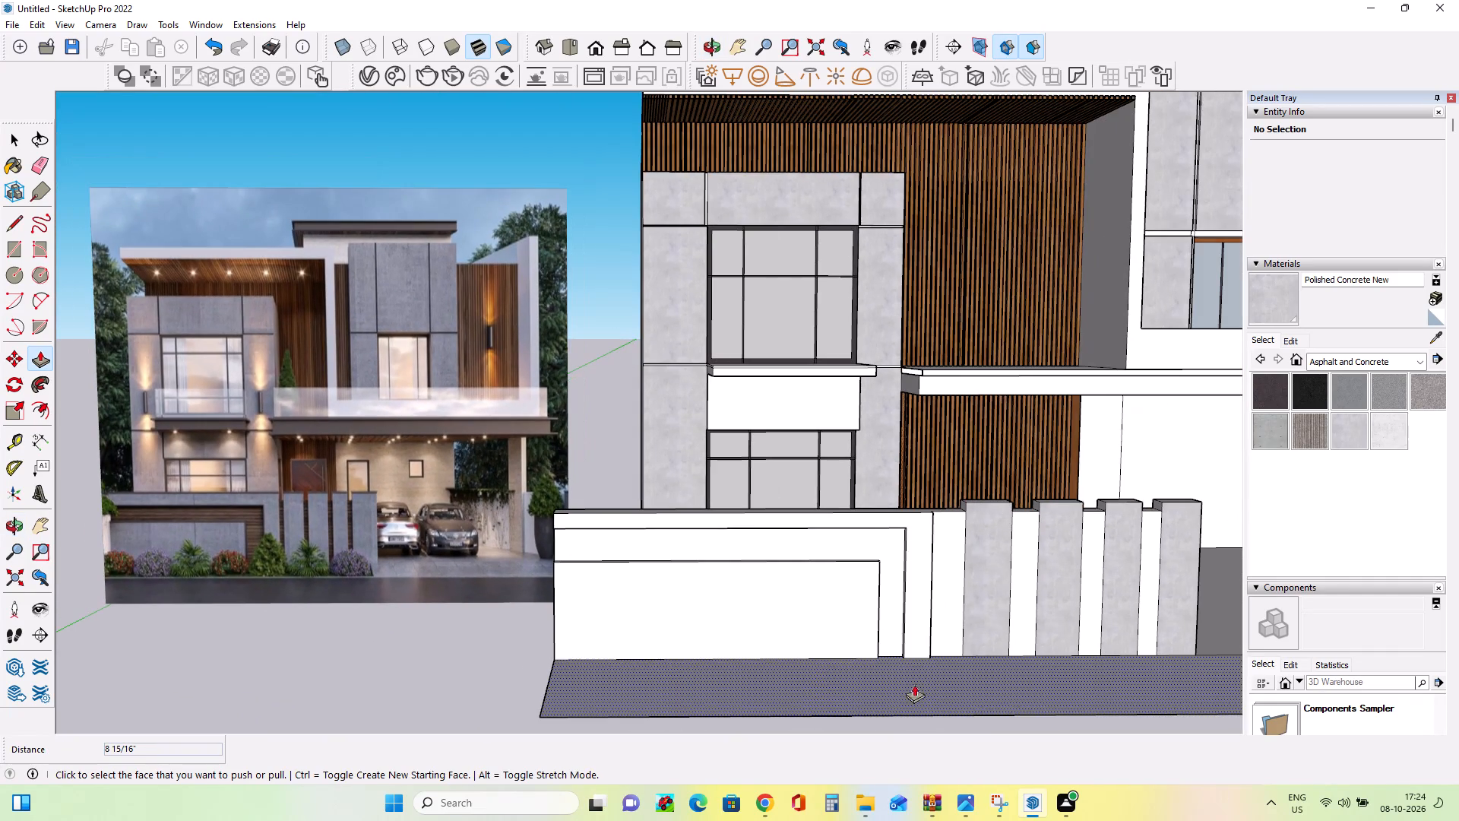
# Pull the first strip's front face outward about 11 9/16", and bring the other three strips' front faces out to match.
pyautogui.click(989, 611)
pyautogui.click(992, 617)
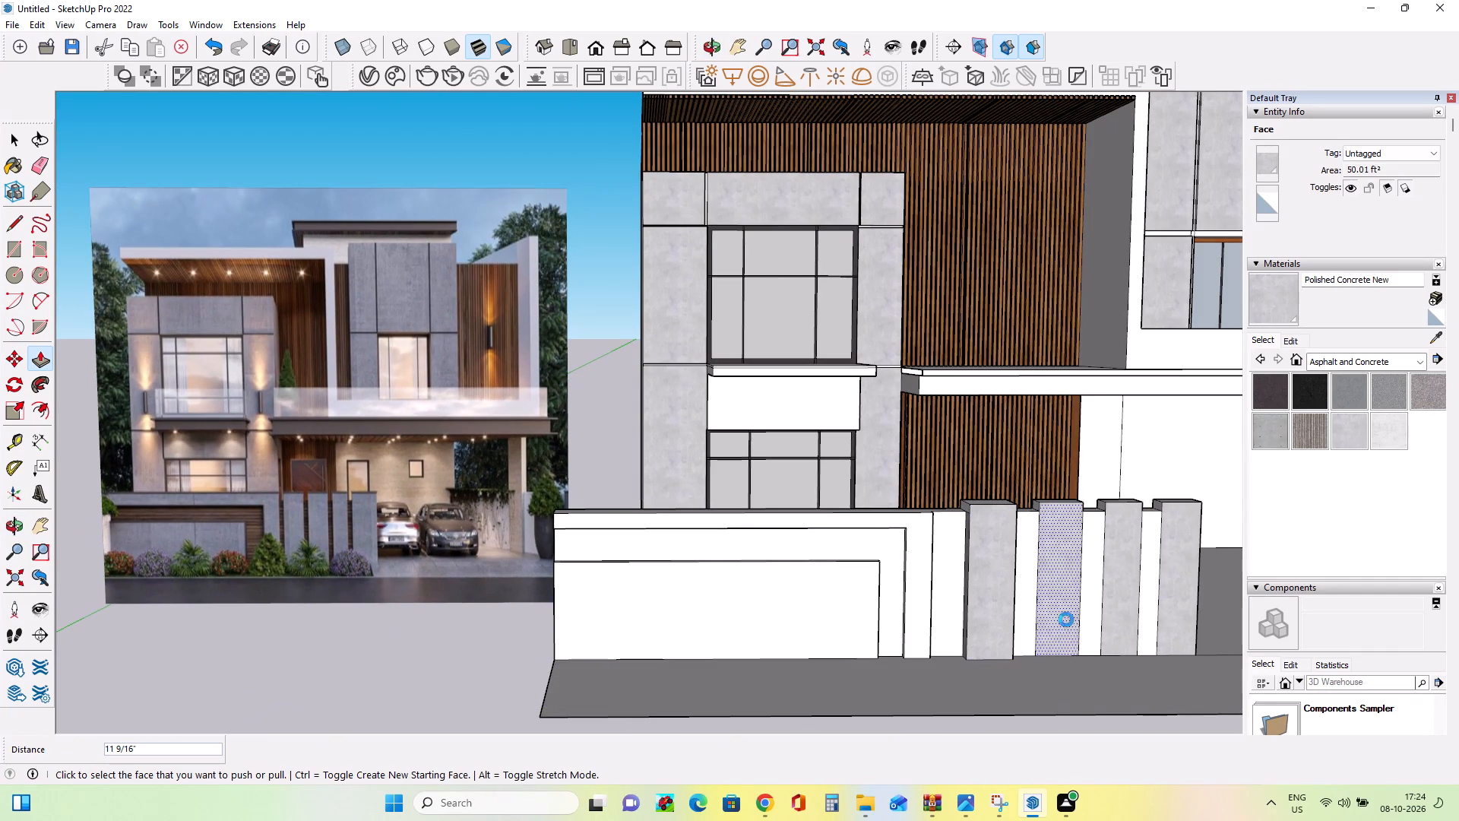
pyautogui.click(1064, 620)
pyautogui.click(1064, 625)
pyautogui.click(1124, 626)
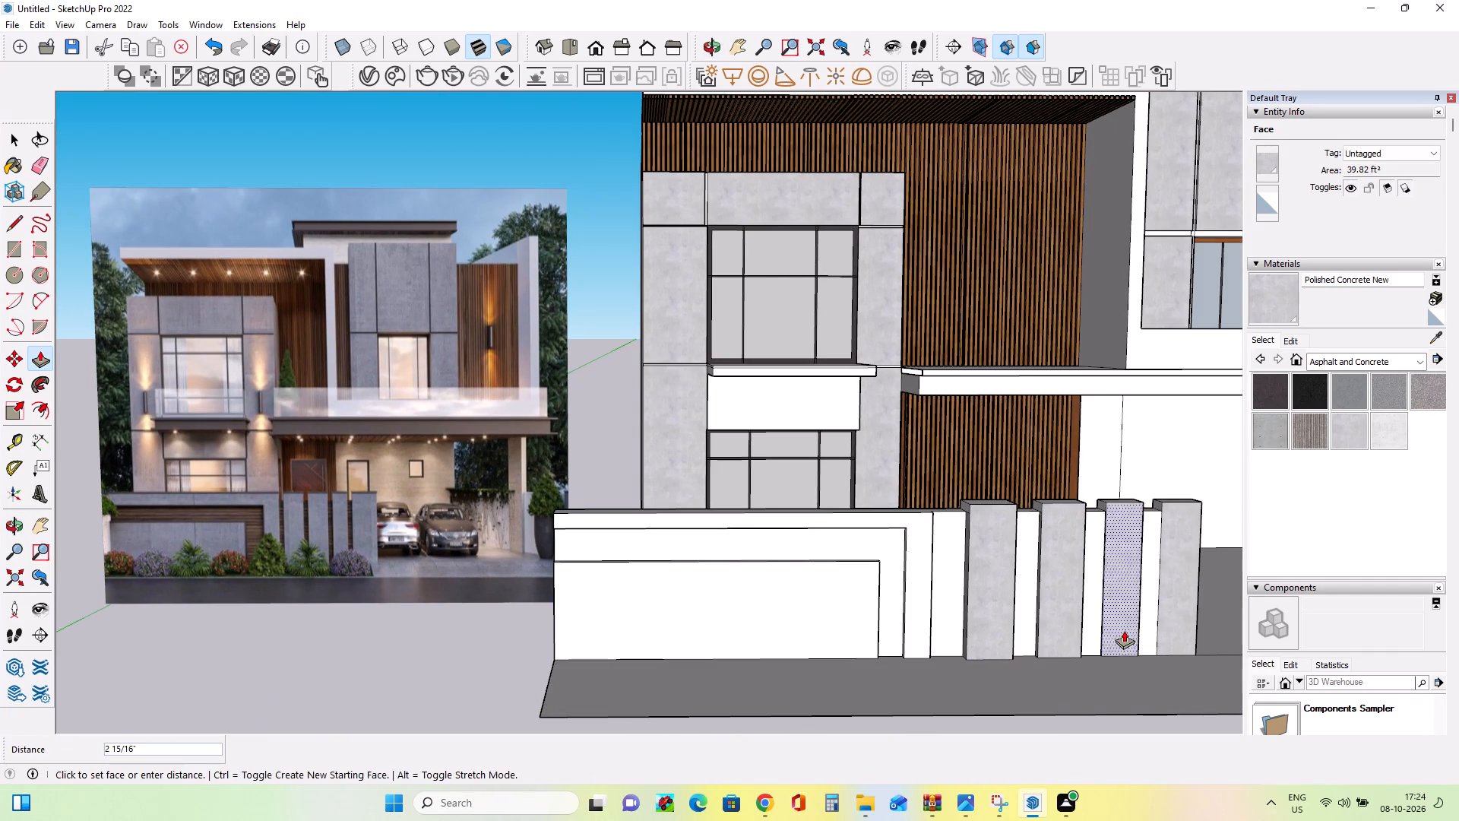
pyautogui.click(1065, 630)
pyautogui.click(1048, 632)
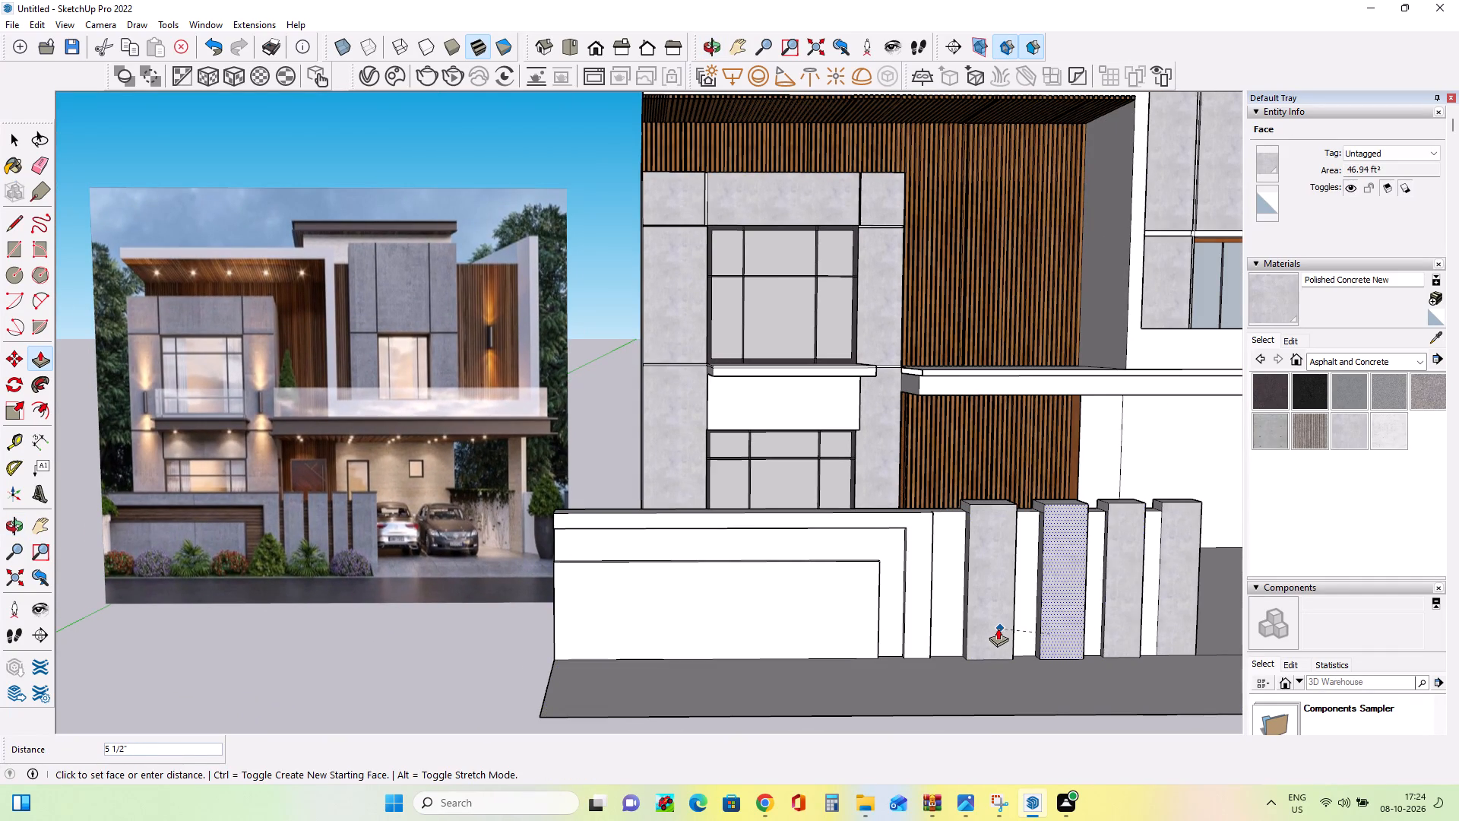
pyautogui.click(998, 628)
pyautogui.click(1138, 626)
pyautogui.click(1064, 632)
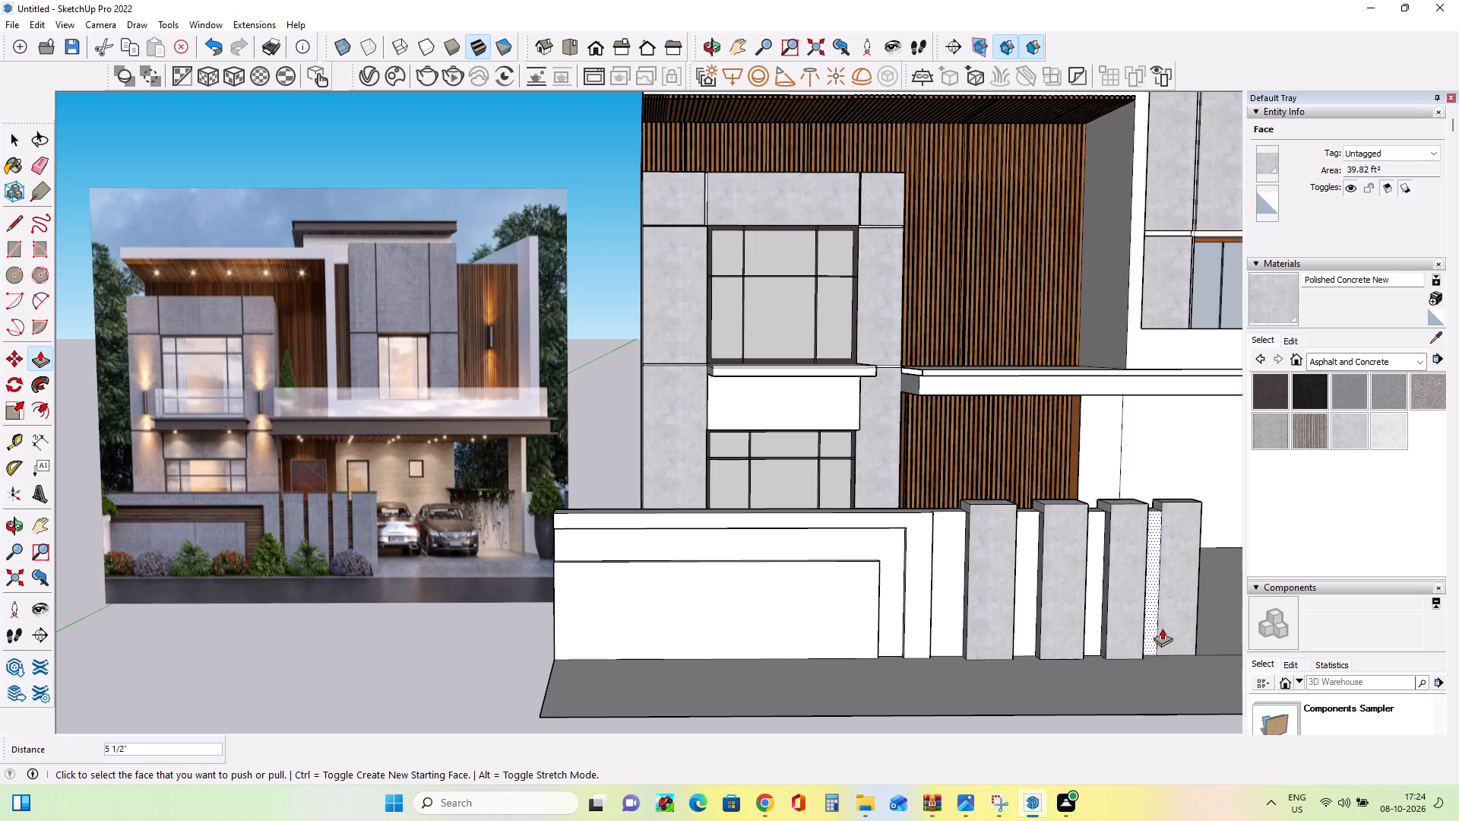
pyautogui.click(1170, 625)
pyautogui.click(1130, 631)
# Paint the boundary wall's raised top-and-side band and its large lower panel with Polished Concrete New.
pyautogui.moveTo(1005, 636); pyautogui.dragTo(893, 604, button='middle')
pyautogui.scroll(-2, 894, 608)
pyautogui.moveTo(896, 616); pyautogui.dragTo(935, 645, button='middle')
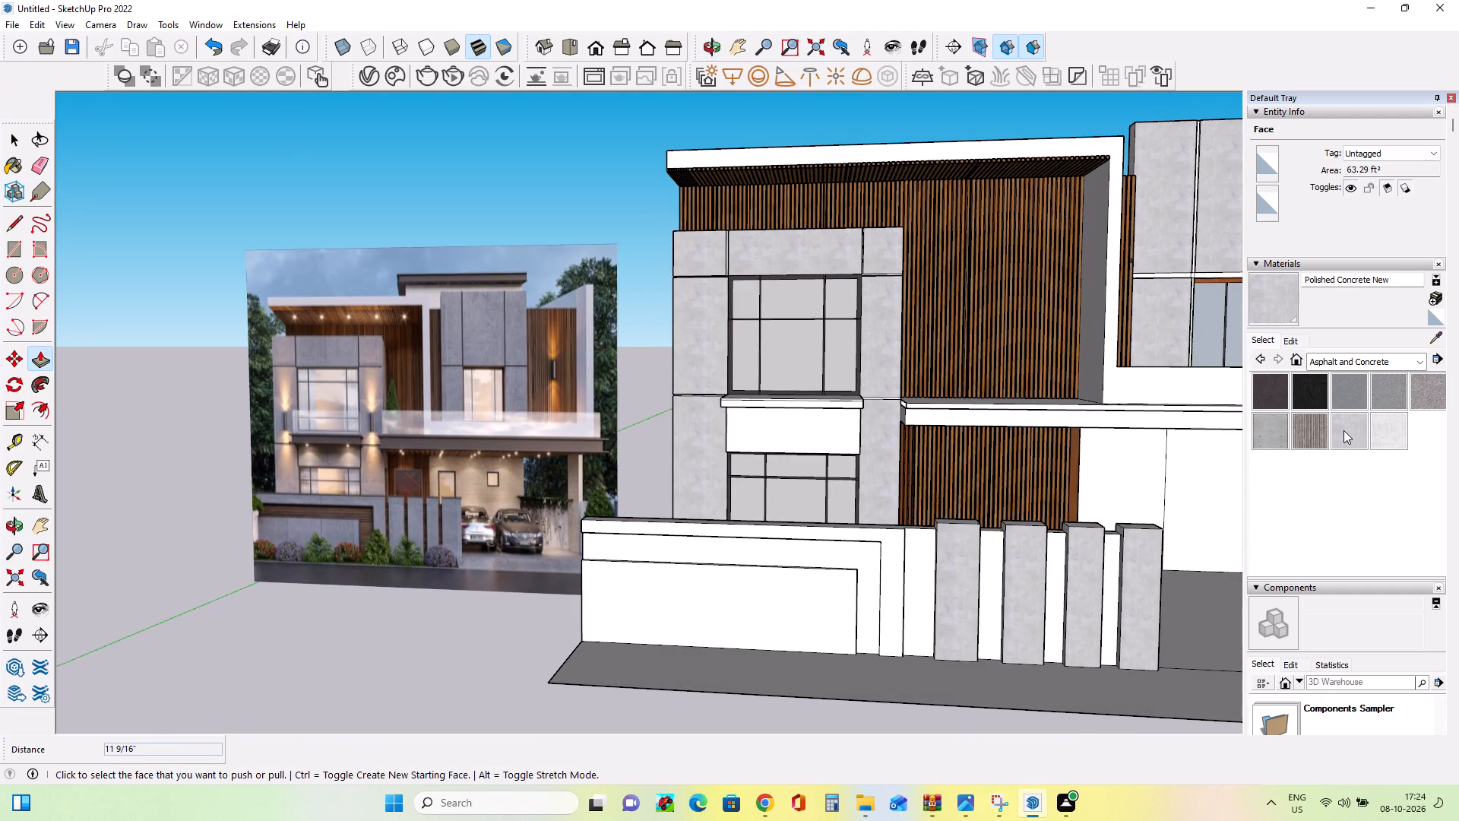
pyautogui.click(1349, 431)
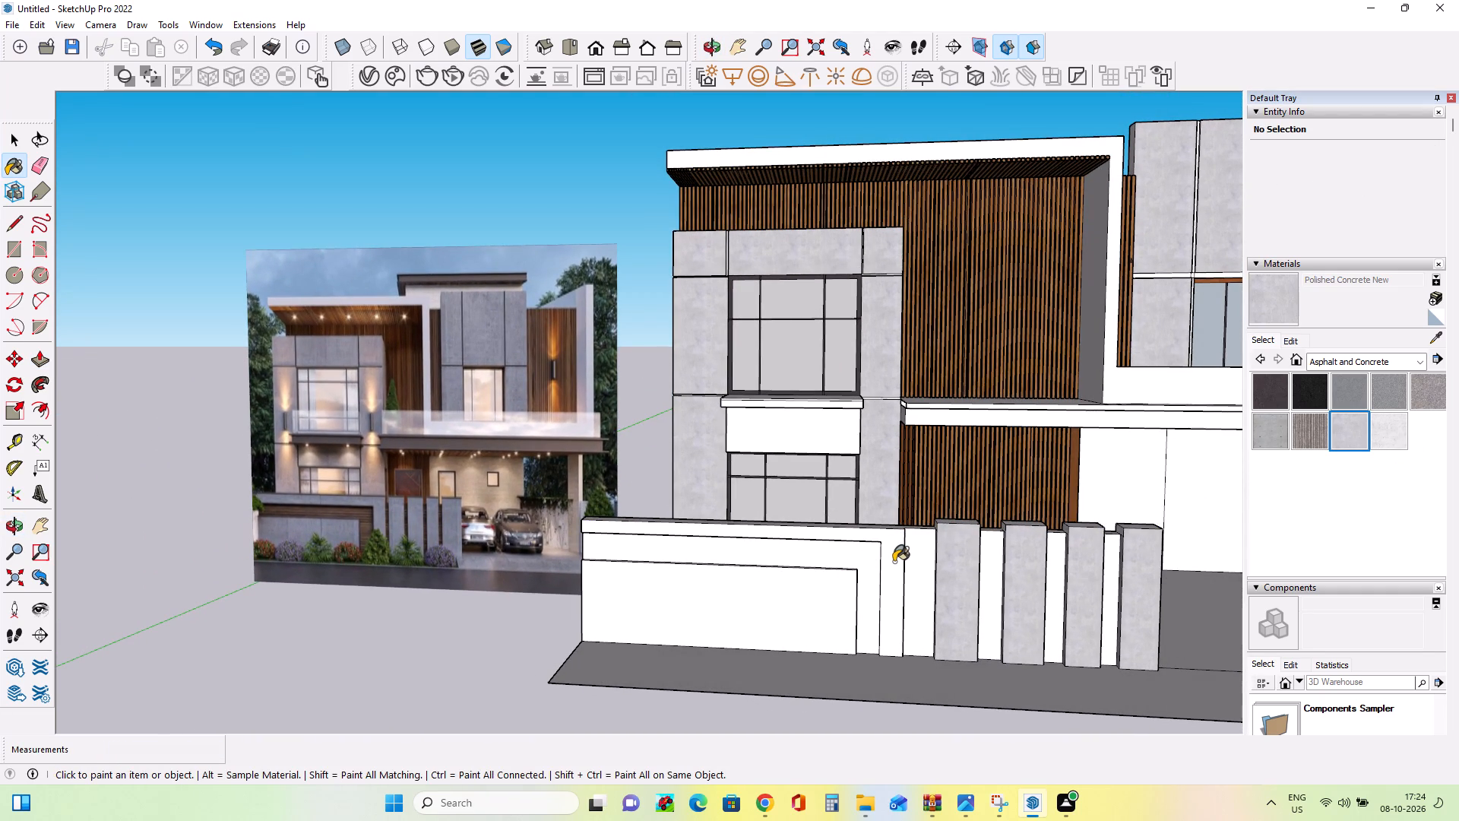
pyautogui.click(894, 562)
pyautogui.click(823, 613)
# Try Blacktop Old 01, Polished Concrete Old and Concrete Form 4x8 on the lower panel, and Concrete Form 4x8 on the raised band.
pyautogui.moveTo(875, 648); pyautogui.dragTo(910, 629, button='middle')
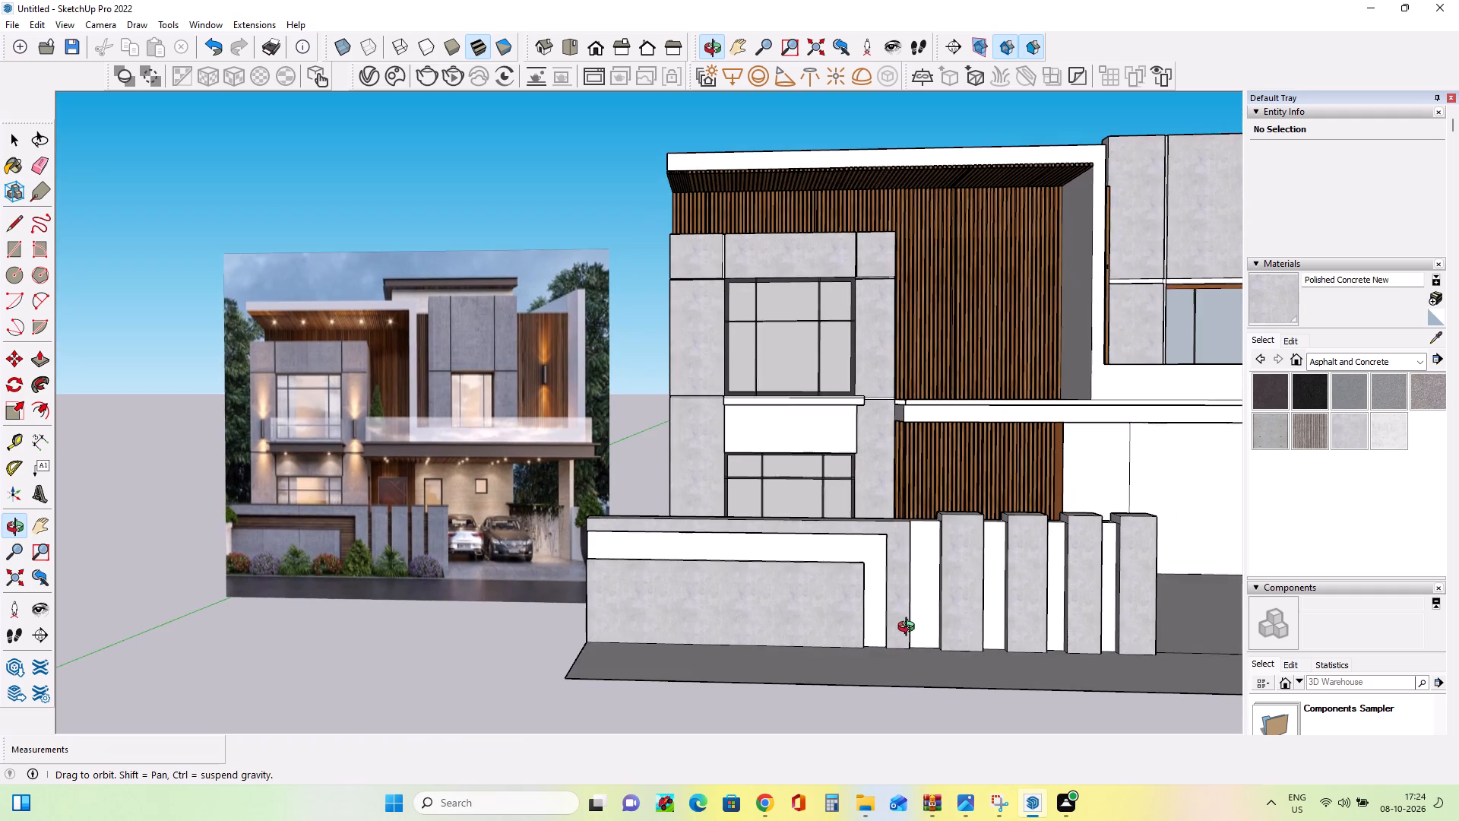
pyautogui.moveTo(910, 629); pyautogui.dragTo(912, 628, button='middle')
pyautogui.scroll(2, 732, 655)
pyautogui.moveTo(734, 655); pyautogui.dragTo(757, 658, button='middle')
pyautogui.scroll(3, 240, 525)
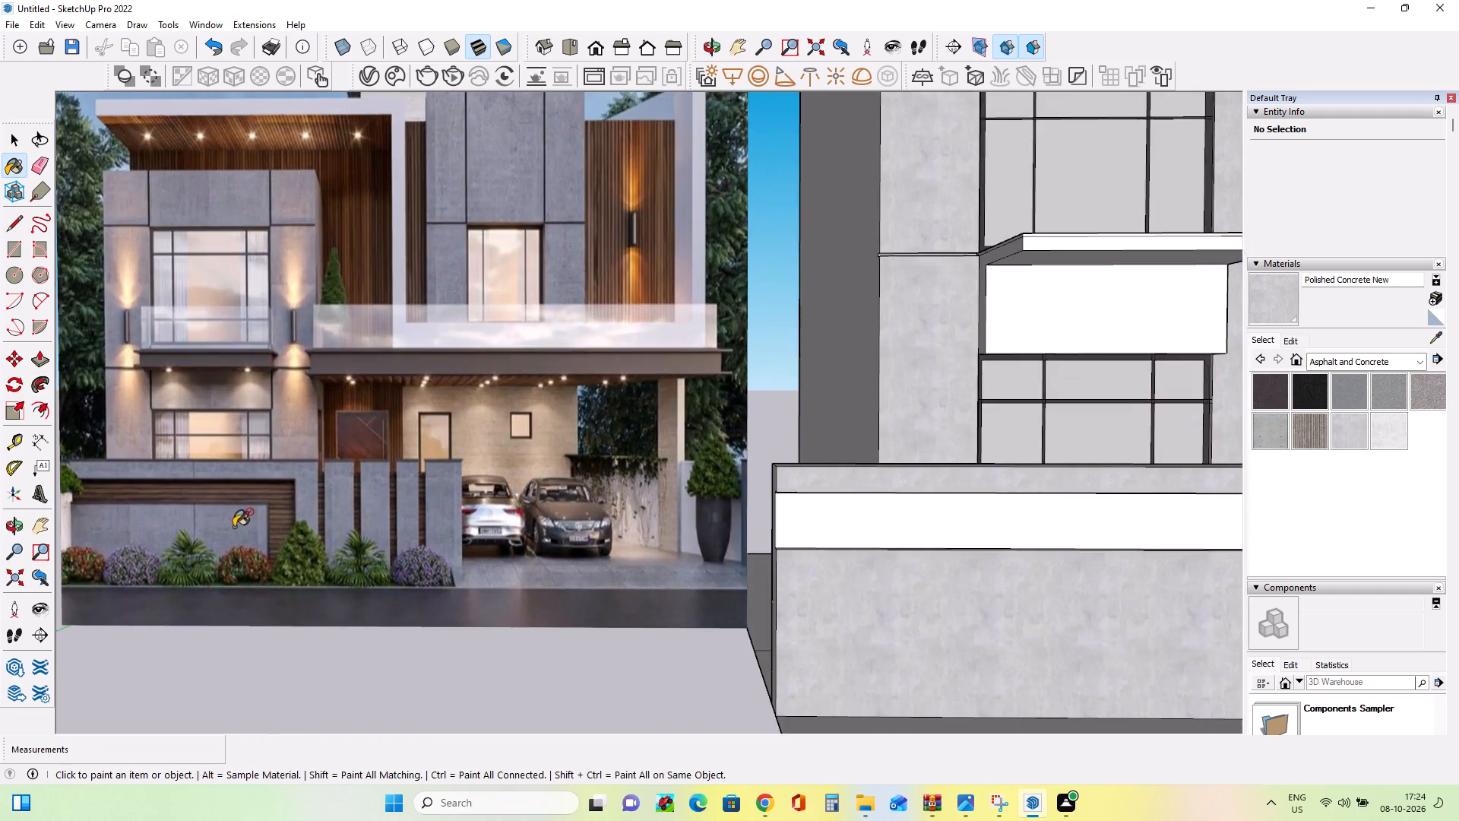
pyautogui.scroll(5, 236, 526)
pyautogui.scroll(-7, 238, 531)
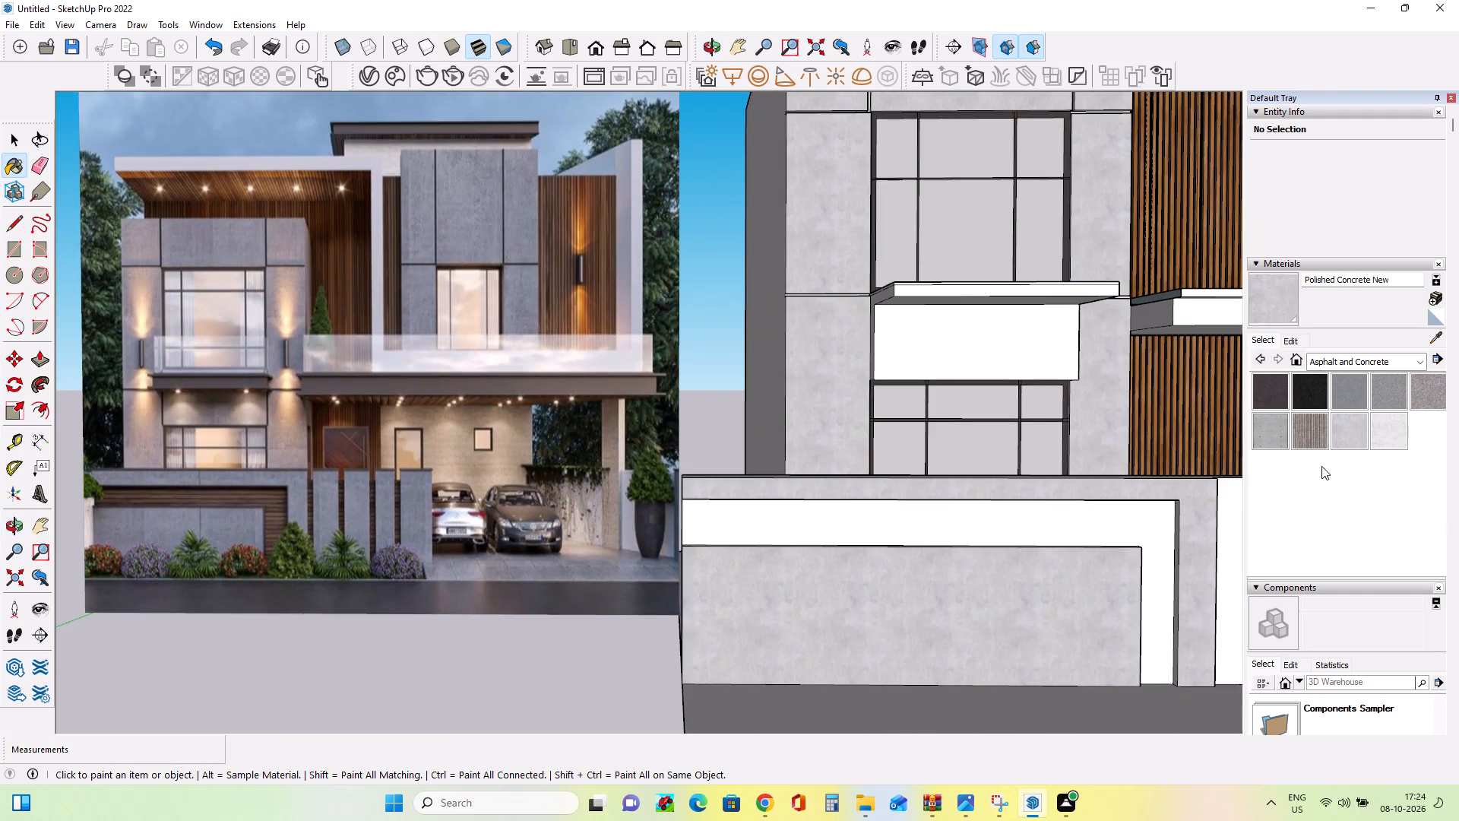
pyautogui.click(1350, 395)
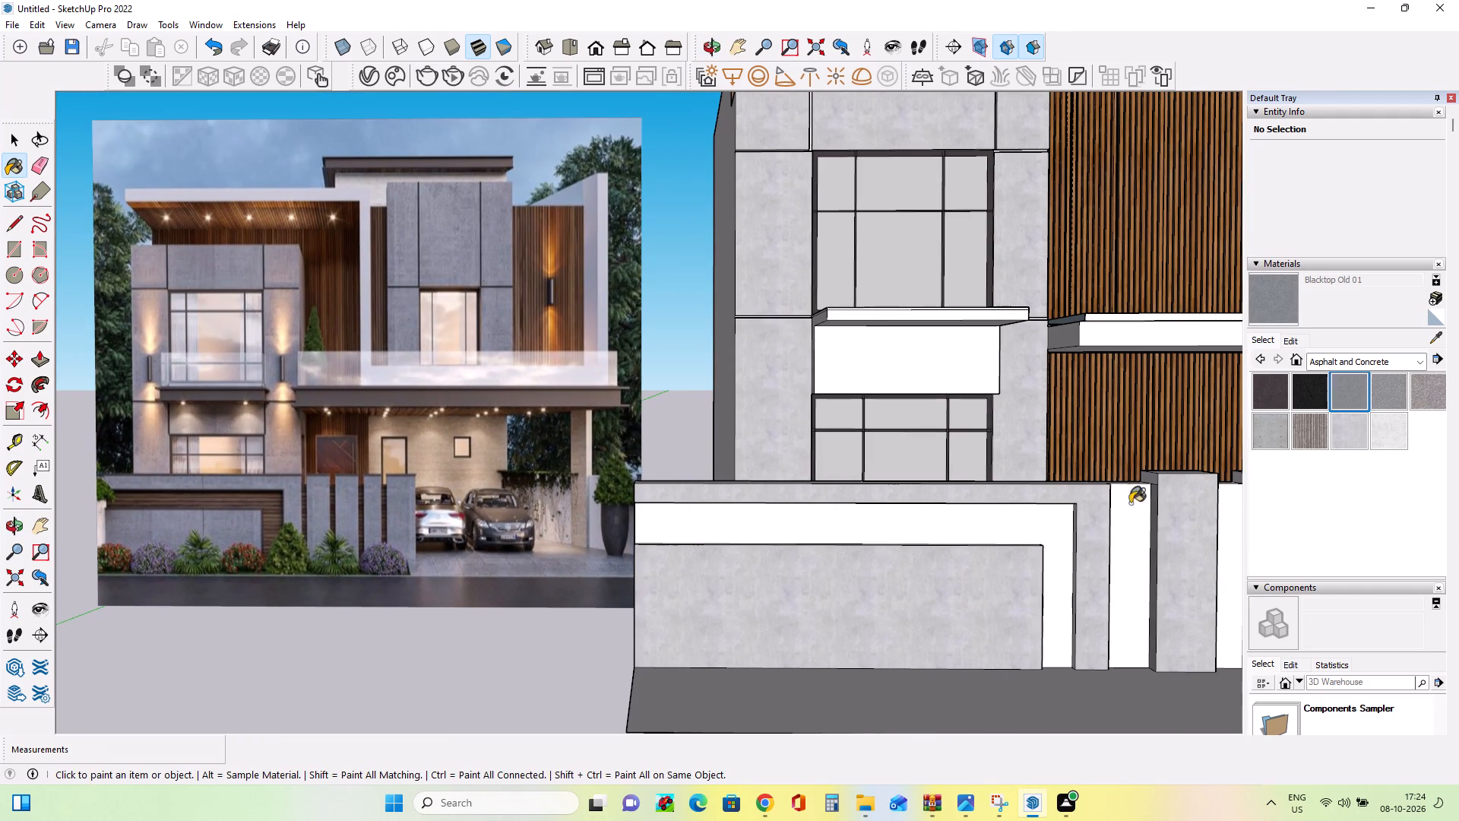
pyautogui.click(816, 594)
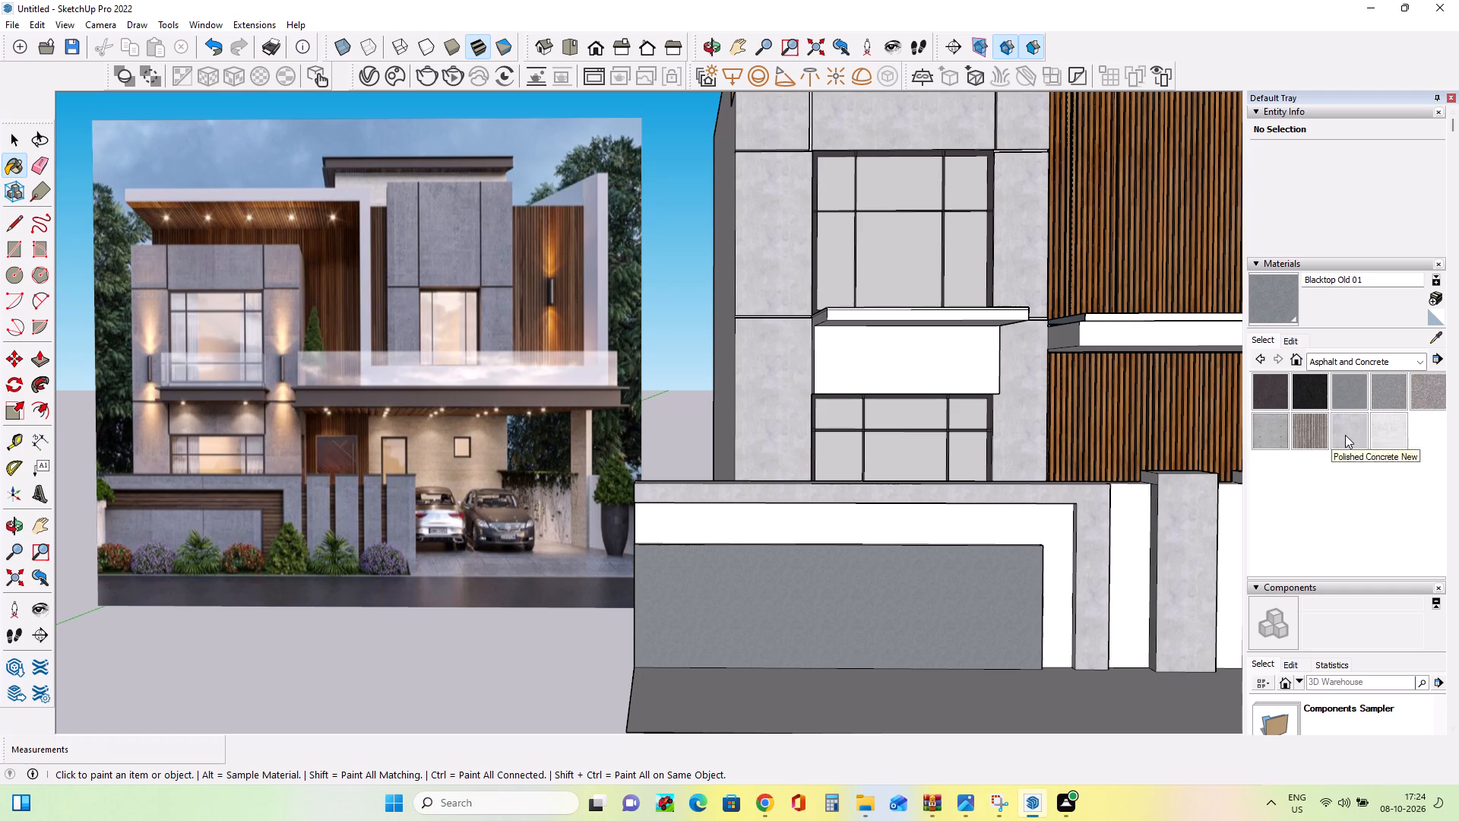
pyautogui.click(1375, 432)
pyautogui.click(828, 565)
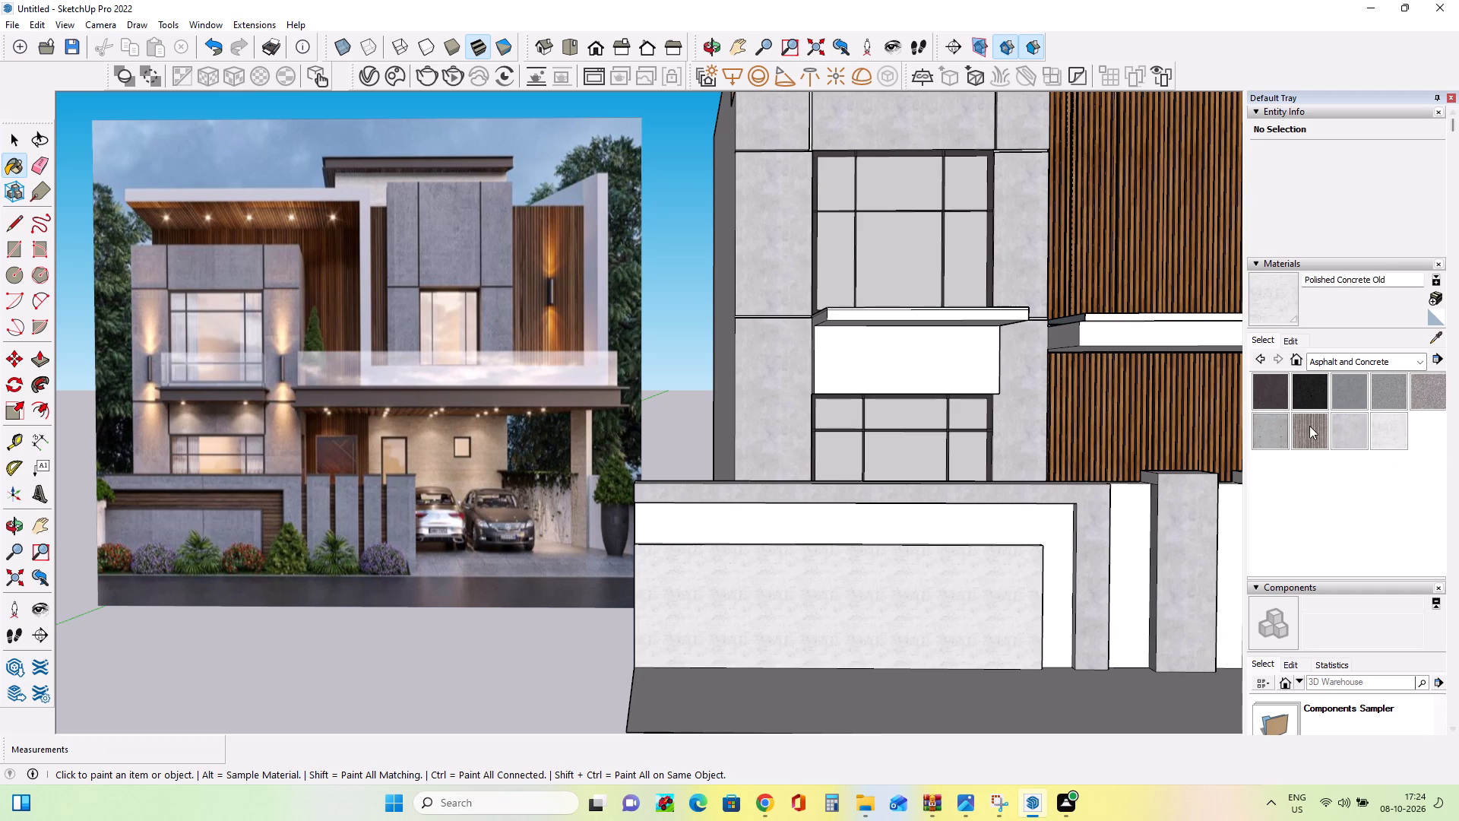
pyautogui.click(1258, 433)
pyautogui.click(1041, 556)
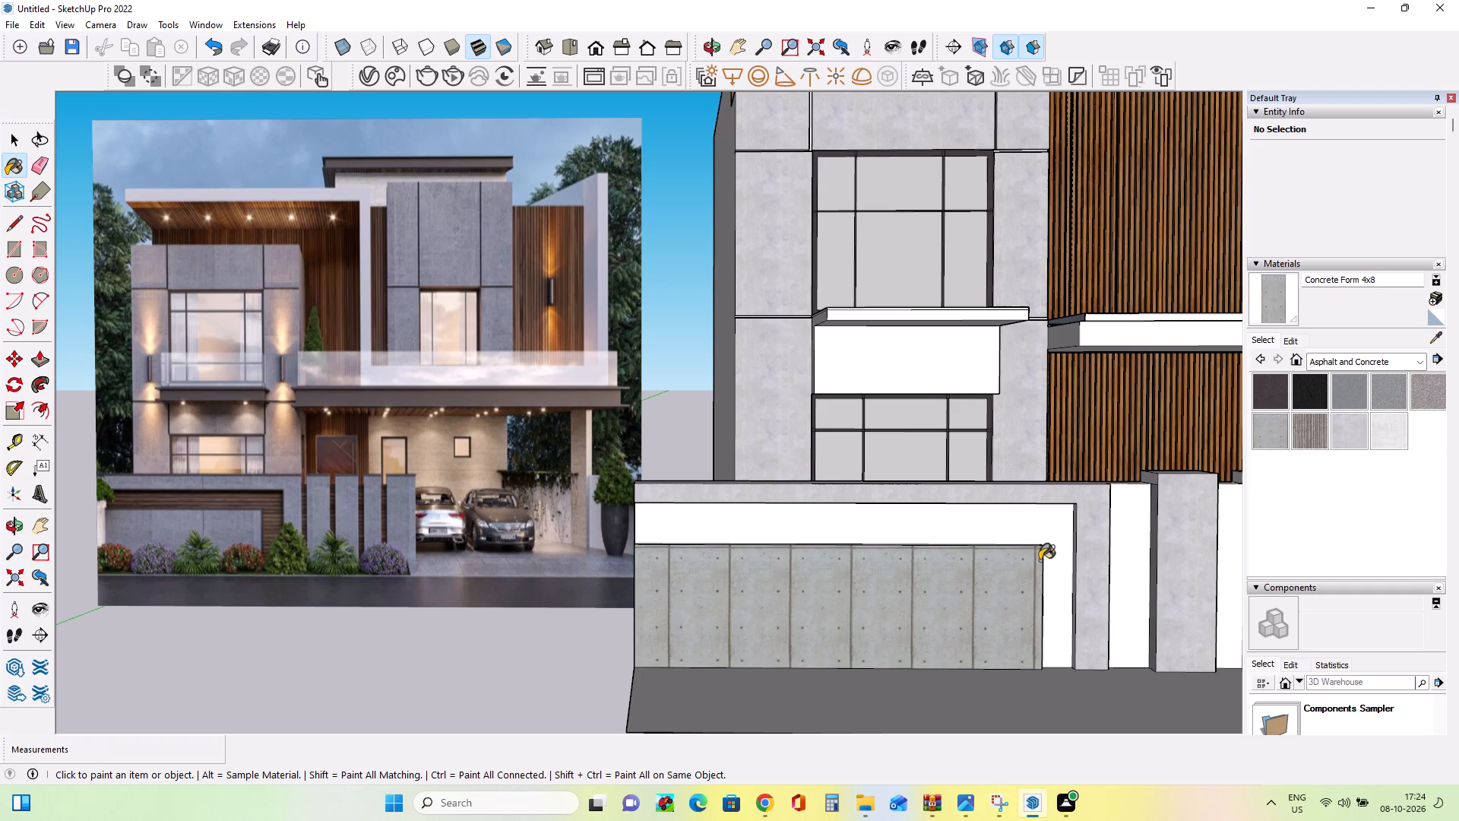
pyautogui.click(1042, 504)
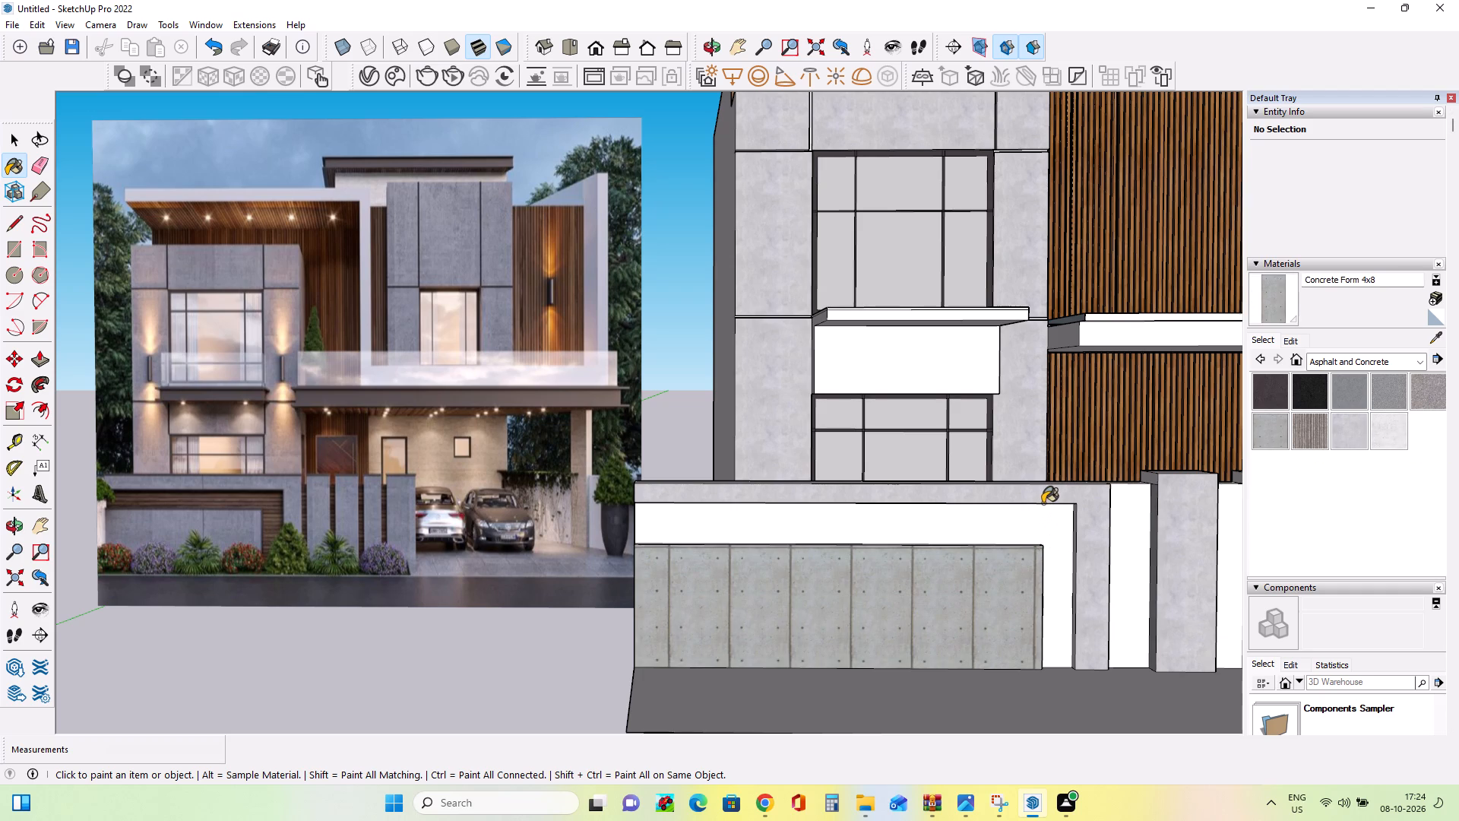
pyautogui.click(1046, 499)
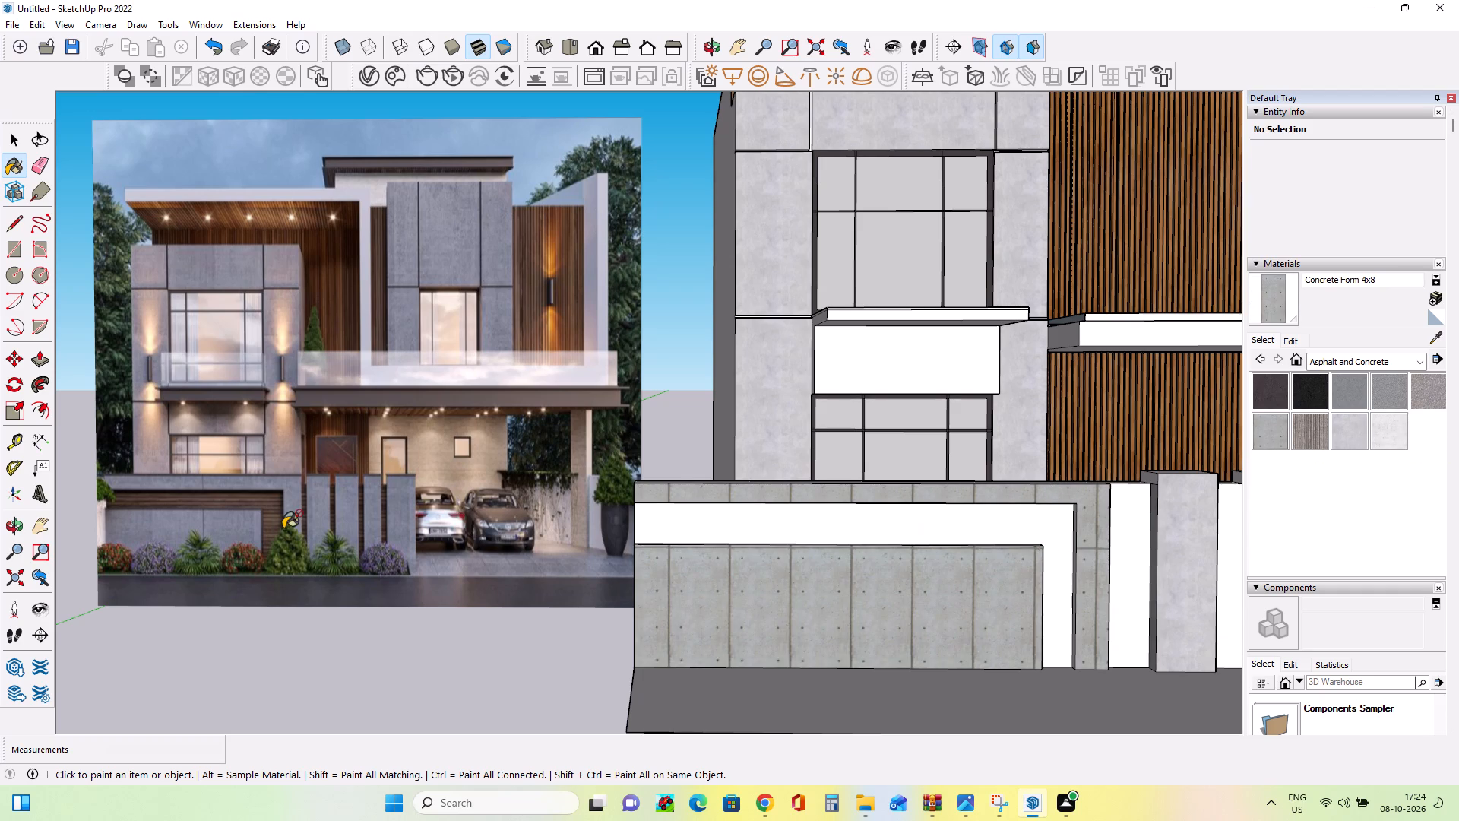
# Check the wall finish in the reference image, and repaint the lower panel and raised band with Polished Concrete New.
pyautogui.scroll(6, 285, 526)
pyautogui.scroll(-3, 292, 509)
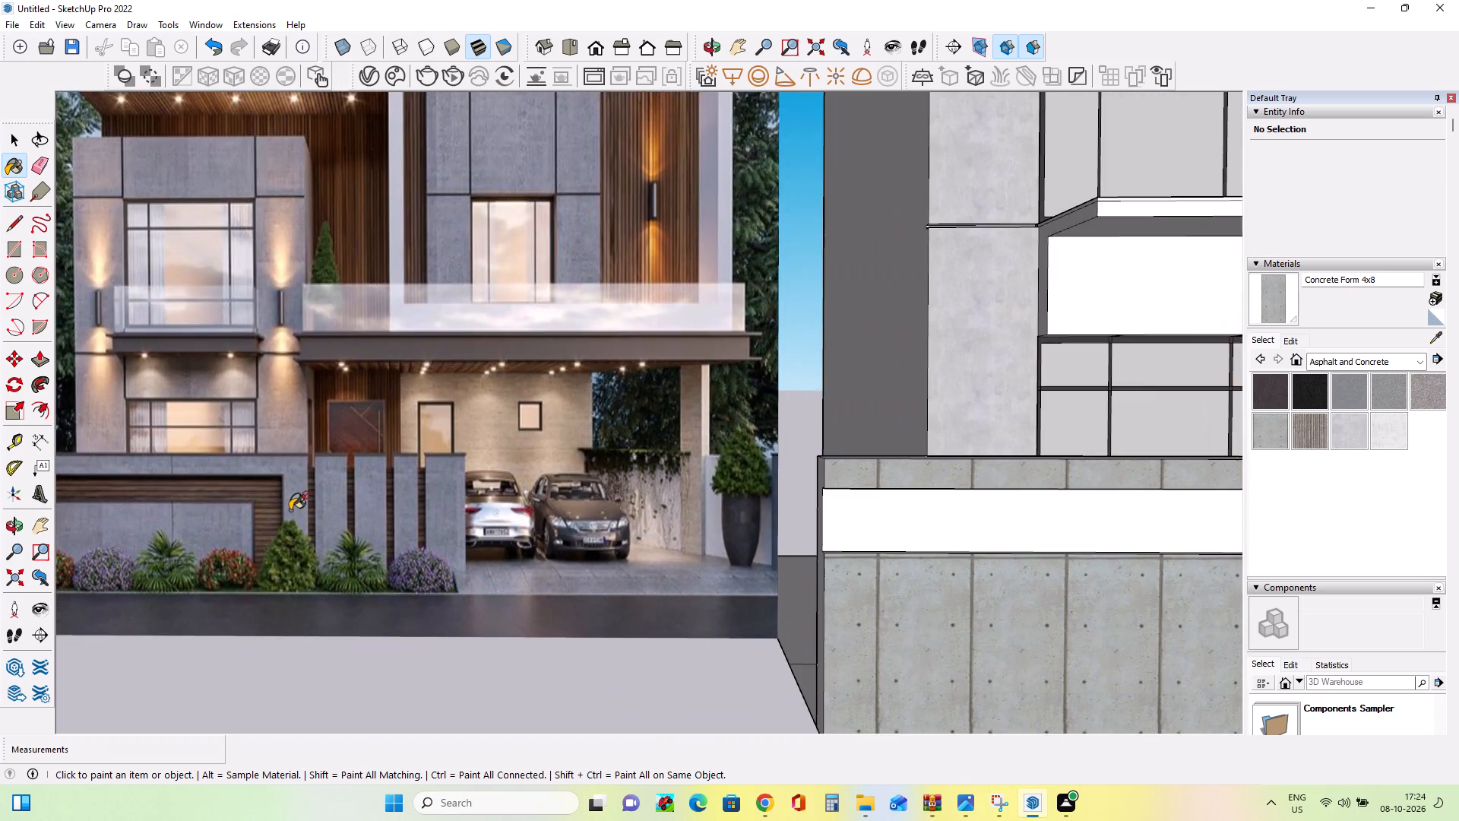
pyautogui.scroll(-9, 292, 509)
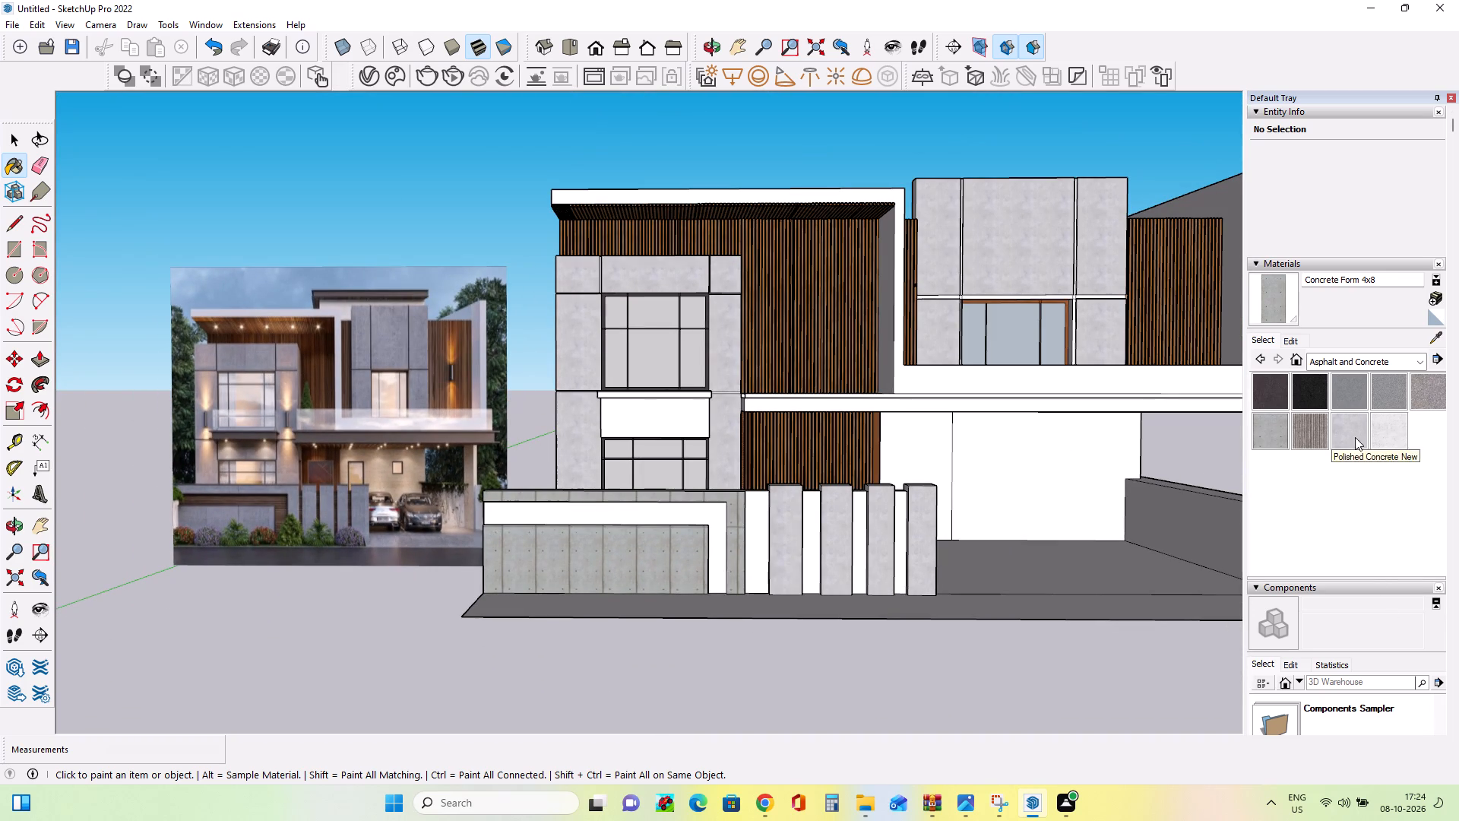
pyautogui.click(1355, 437)
pyautogui.click(691, 556)
pyautogui.click(729, 534)
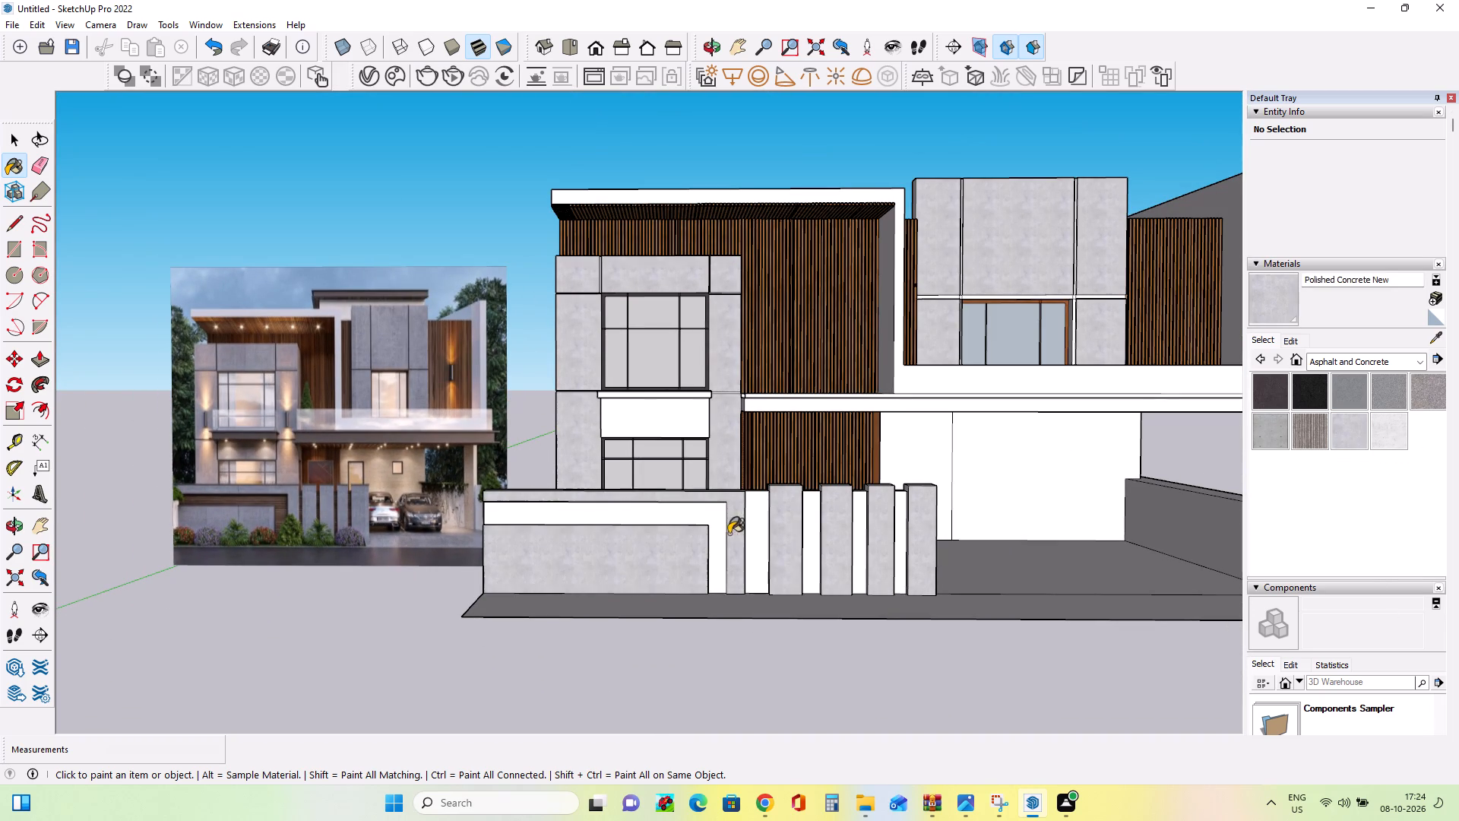
# Inspect the painted boundary wall and its projecting vertical strips from several angles against the reference image.
pyautogui.moveTo(962, 579); pyautogui.dragTo(985, 627, button='middle')
pyautogui.scroll(1, 531, 582)
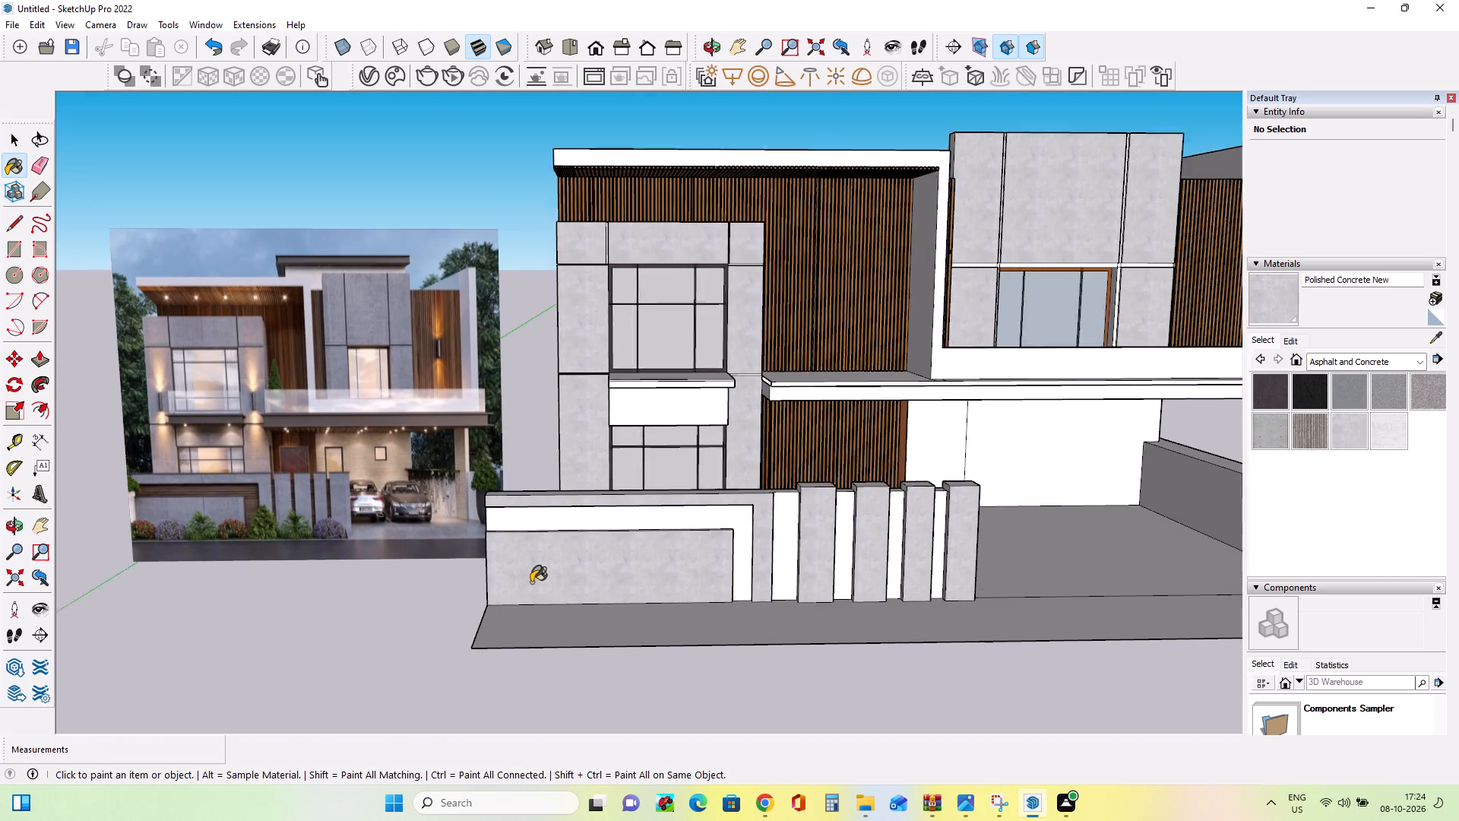
pyautogui.scroll(1, 531, 582)
pyautogui.moveTo(771, 578); pyautogui.dragTo(859, 571, button='middle')
pyautogui.middleClick(859, 571)
pyautogui.scroll(-2, 859, 571)
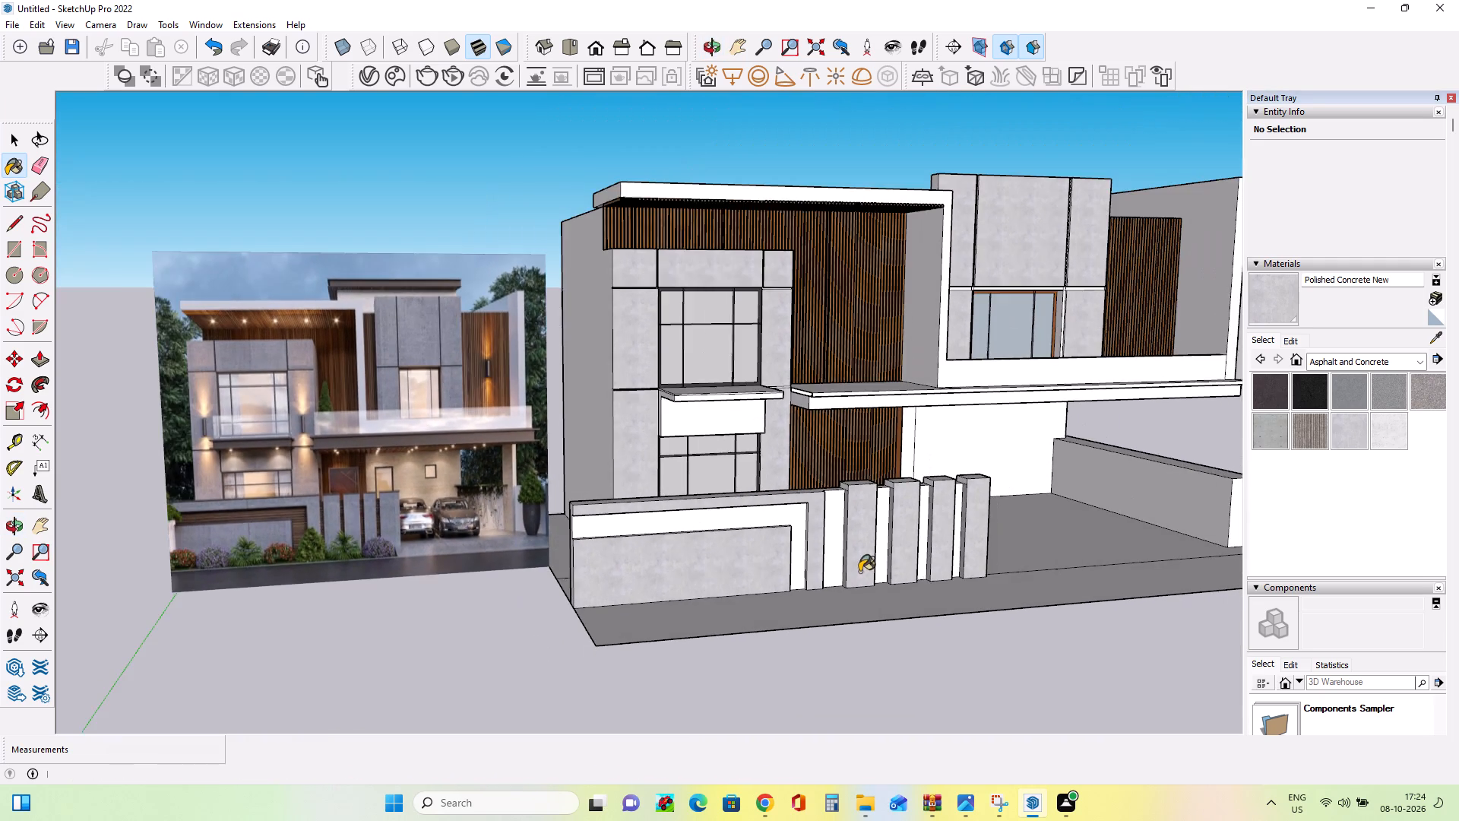
pyautogui.scroll(-3, 879, 577)
pyautogui.moveTo(974, 601); pyautogui.dragTo(855, 578, button='middle')
pyautogui.scroll(-2, 855, 579)
pyautogui.moveTo(1158, 584); pyautogui.dragTo(1150, 581, button='middle')
pyautogui.scroll(4, 574, 512)
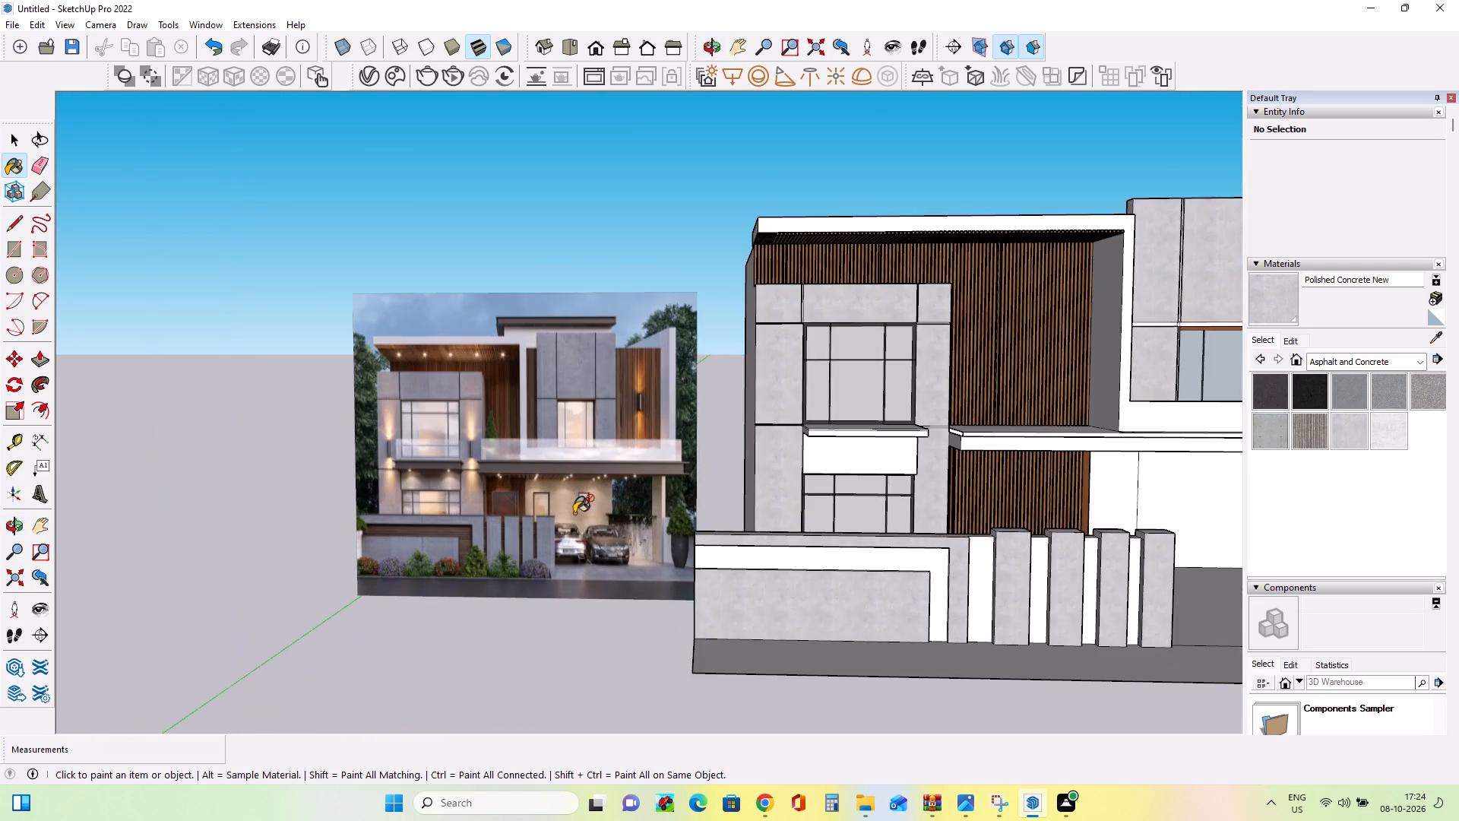
# Examine the car porch in the reference image: its back wall, door, small window, fascia and spotlit wooden ceiling.
pyautogui.scroll(17, 576, 512)
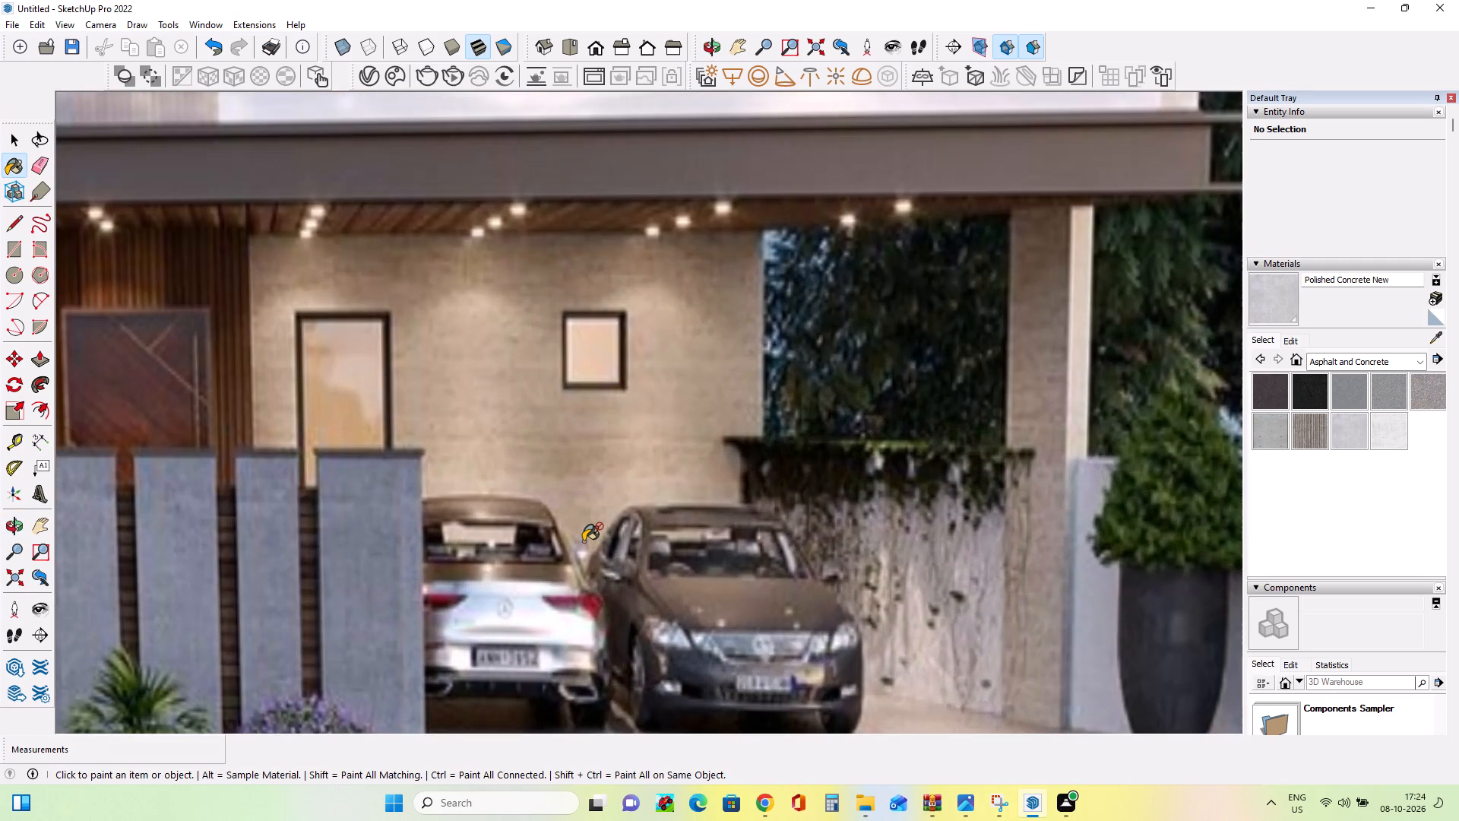
pyautogui.scroll(-5, 585, 540)
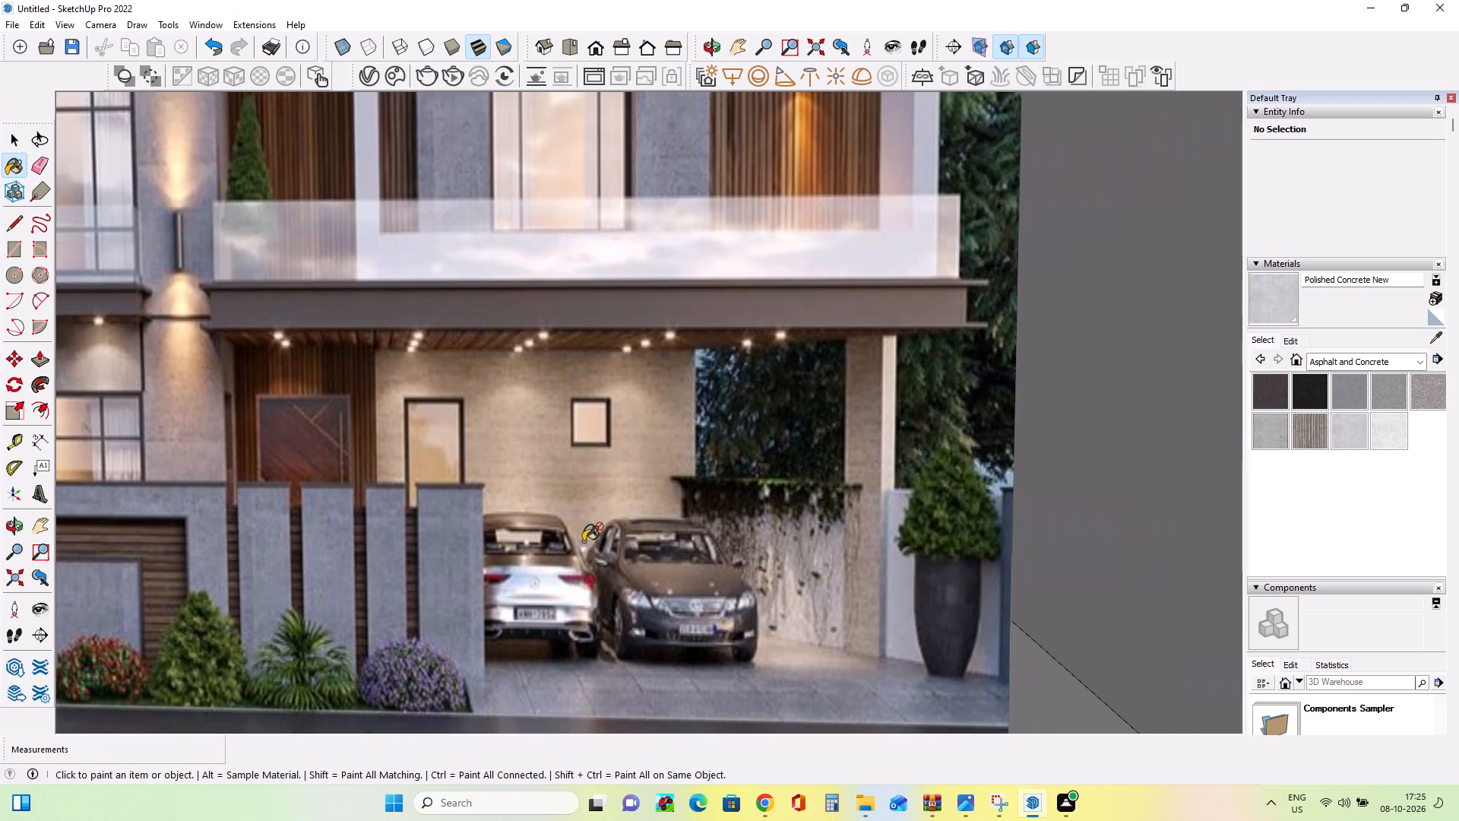
pyautogui.scroll(5, 576, 509)
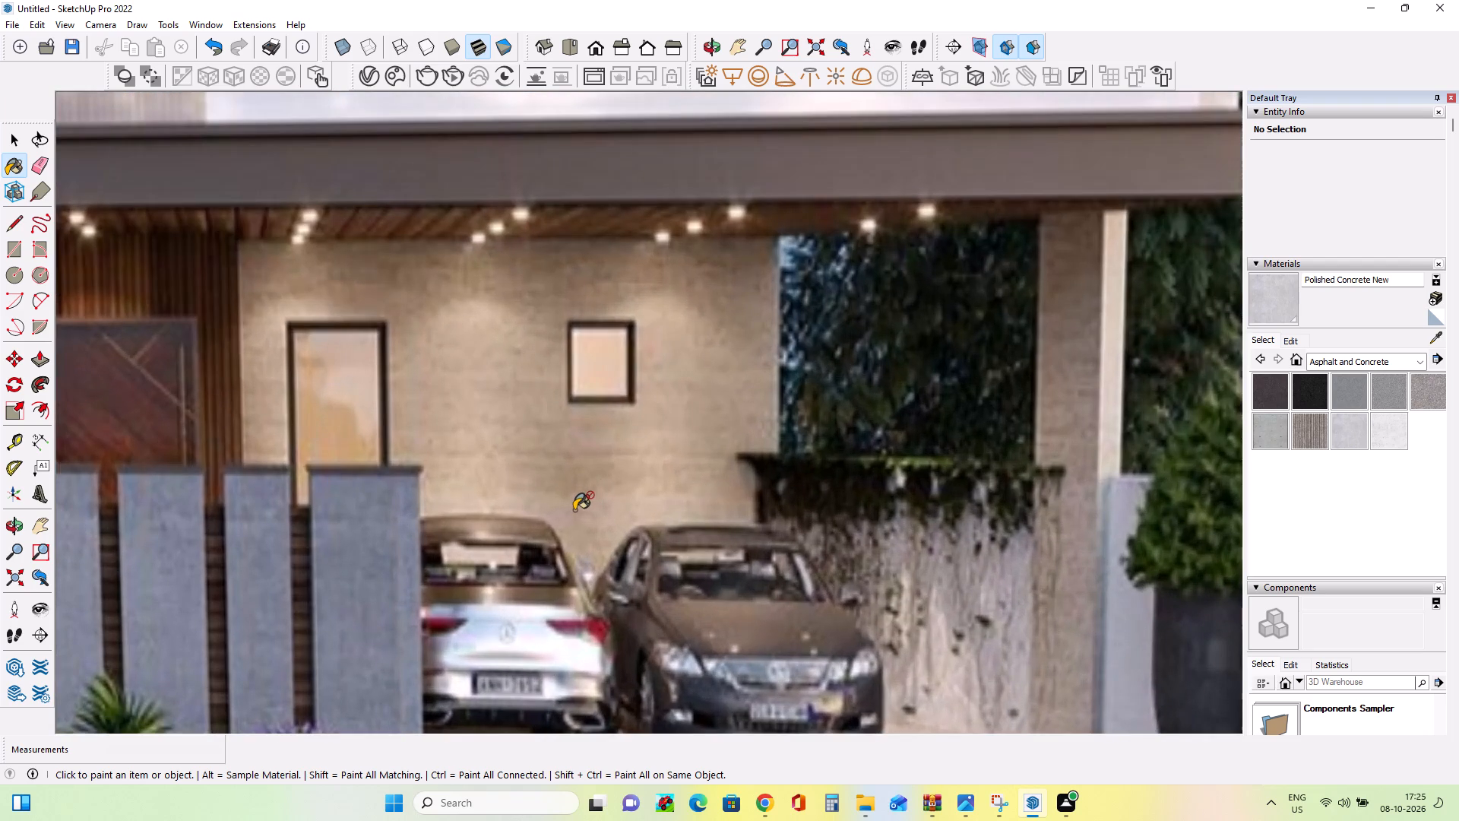
pyautogui.scroll(-12, 576, 509)
pyautogui.moveTo(574, 511); pyautogui.dragTo(574, 472, button='middle')
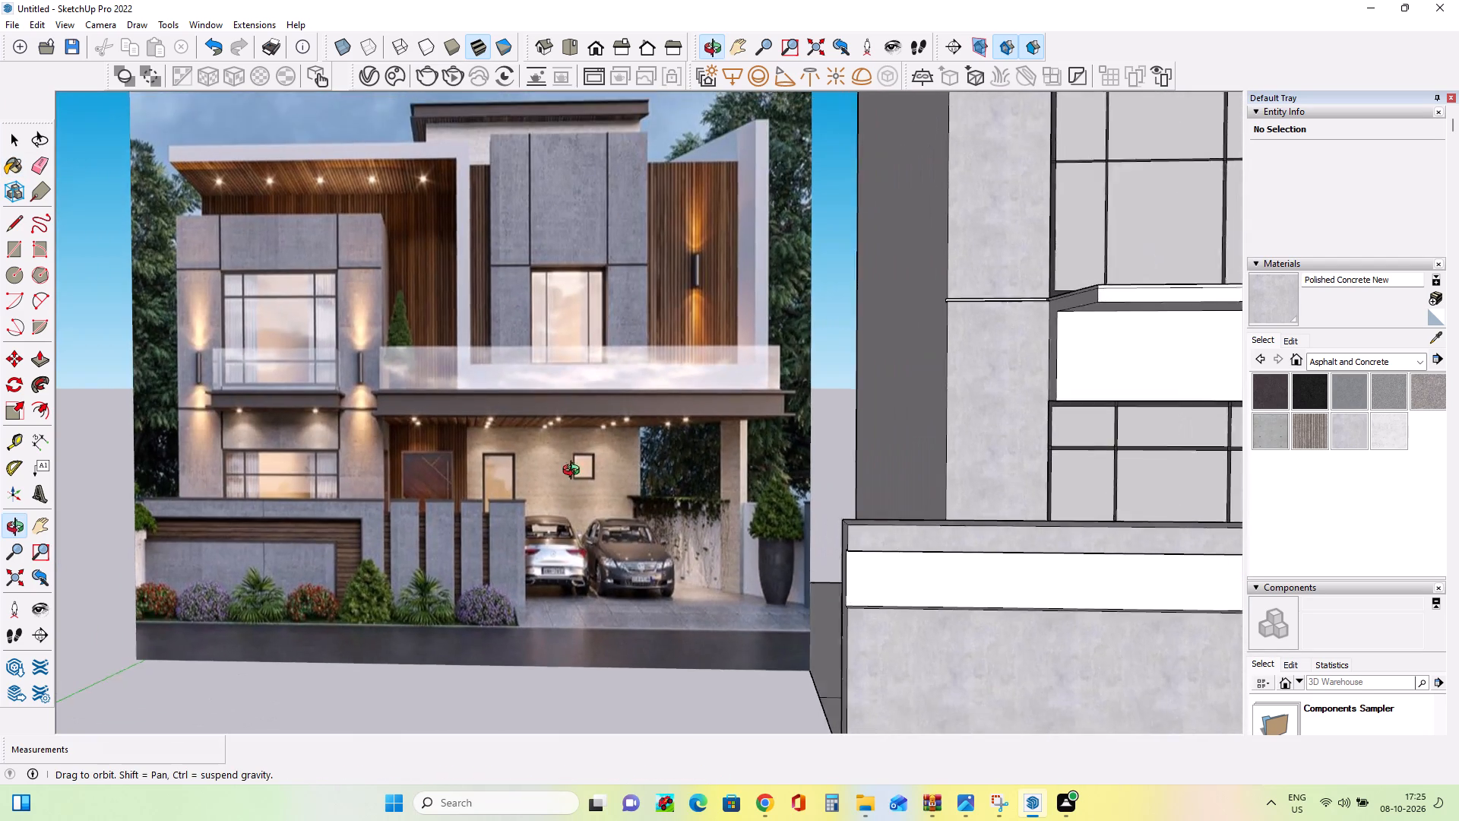
pyautogui.moveTo(574, 472); pyautogui.dragTo(581, 382, button='middle')
pyautogui.scroll(17, 536, 455)
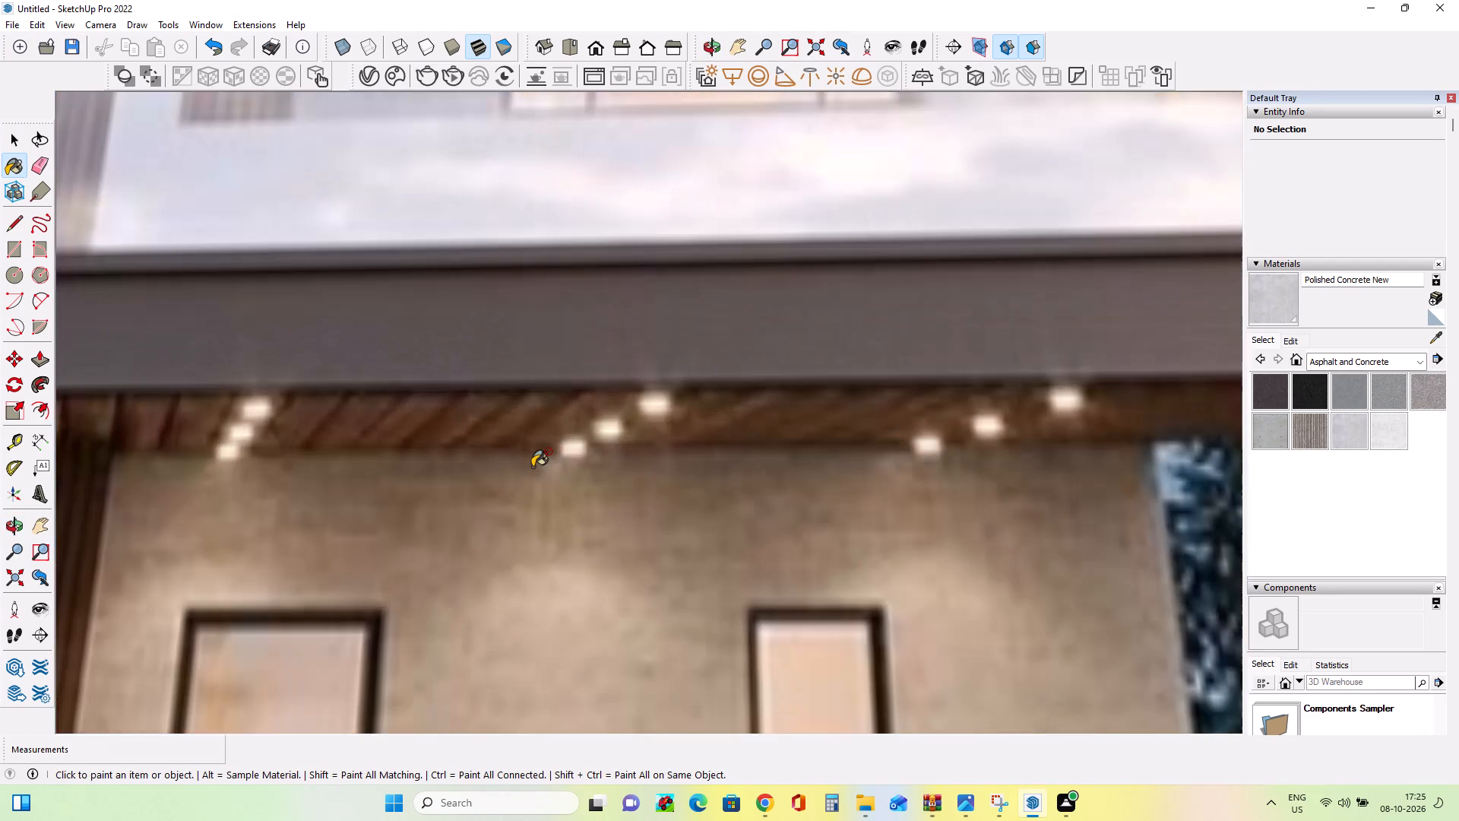
pyautogui.scroll(-4, 534, 467)
pyautogui.moveTo(536, 506); pyautogui.dragTo(546, 385, button='middle')
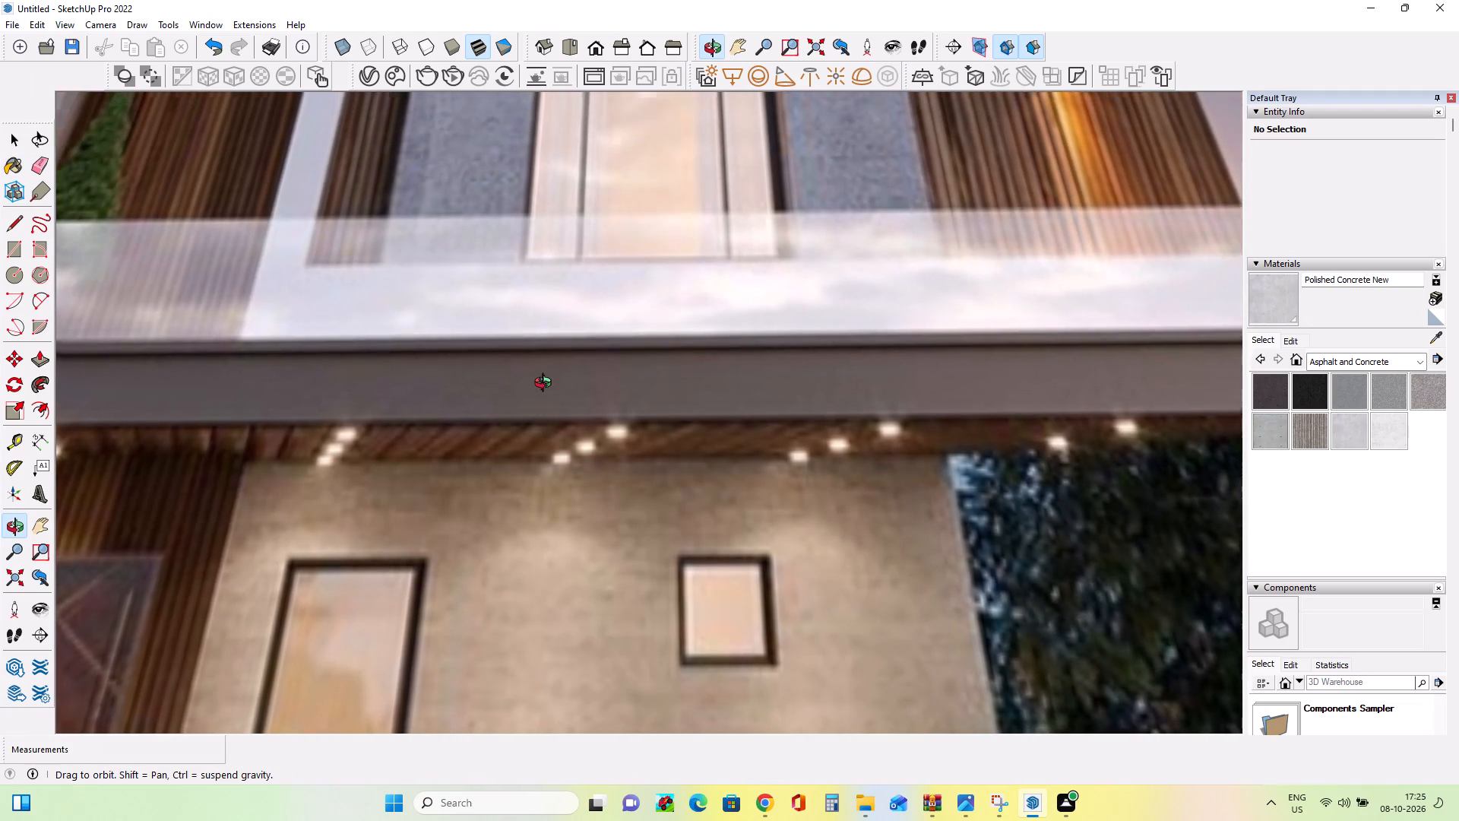
pyautogui.moveTo(546, 385); pyautogui.dragTo(546, 403, button='middle')
pyautogui.scroll(-13, 546, 410)
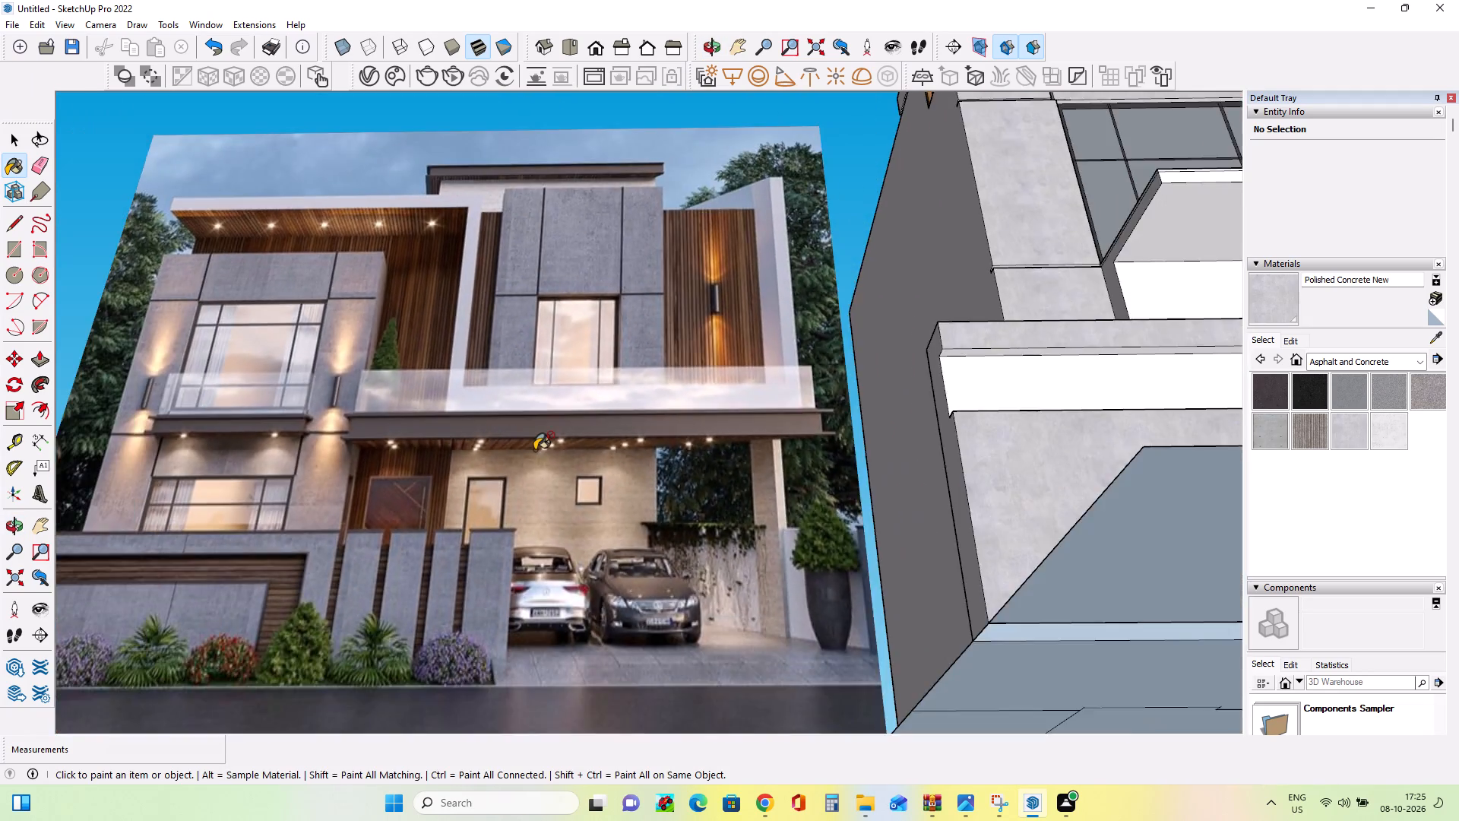
pyautogui.scroll(-11, 536, 449)
# Review the modelled house front from below and above, including the porch, canopy underside and boundary wall.
pyautogui.moveTo(961, 518); pyautogui.dragTo(864, 665, button='middle')
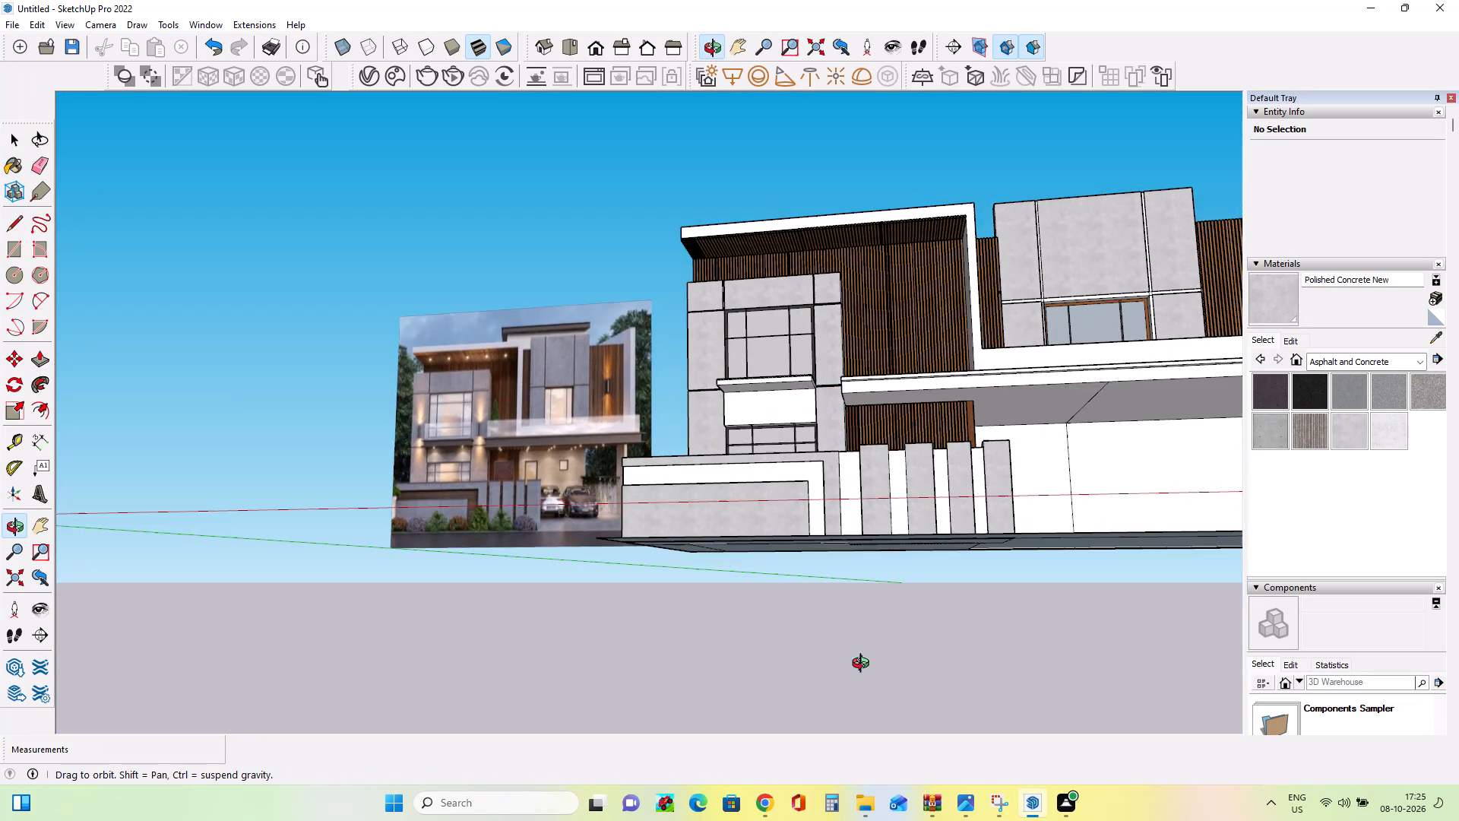
pyautogui.moveTo(864, 665); pyautogui.dragTo(786, 646, button='middle')
pyautogui.scroll(4, 881, 467)
pyautogui.moveTo(875, 482); pyautogui.dragTo(877, 549, button='middle')
pyautogui.scroll(-5, 932, 499)
pyautogui.moveTo(938, 515); pyautogui.dragTo(985, 641, button='middle')
pyautogui.scroll(-2, 886, 542)
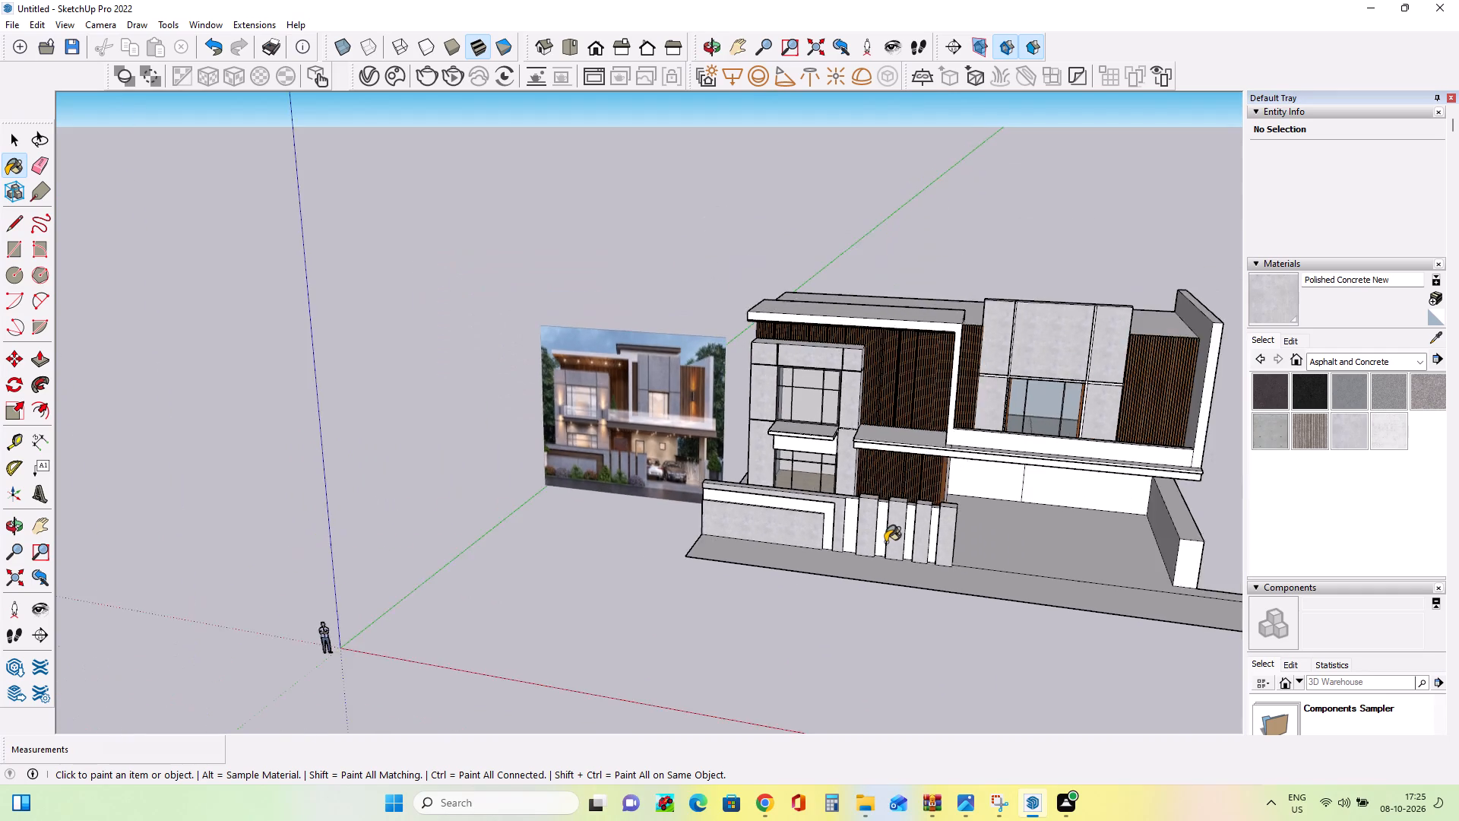
pyautogui.scroll(-6, 885, 542)
pyautogui.scroll(11, 1025, 561)
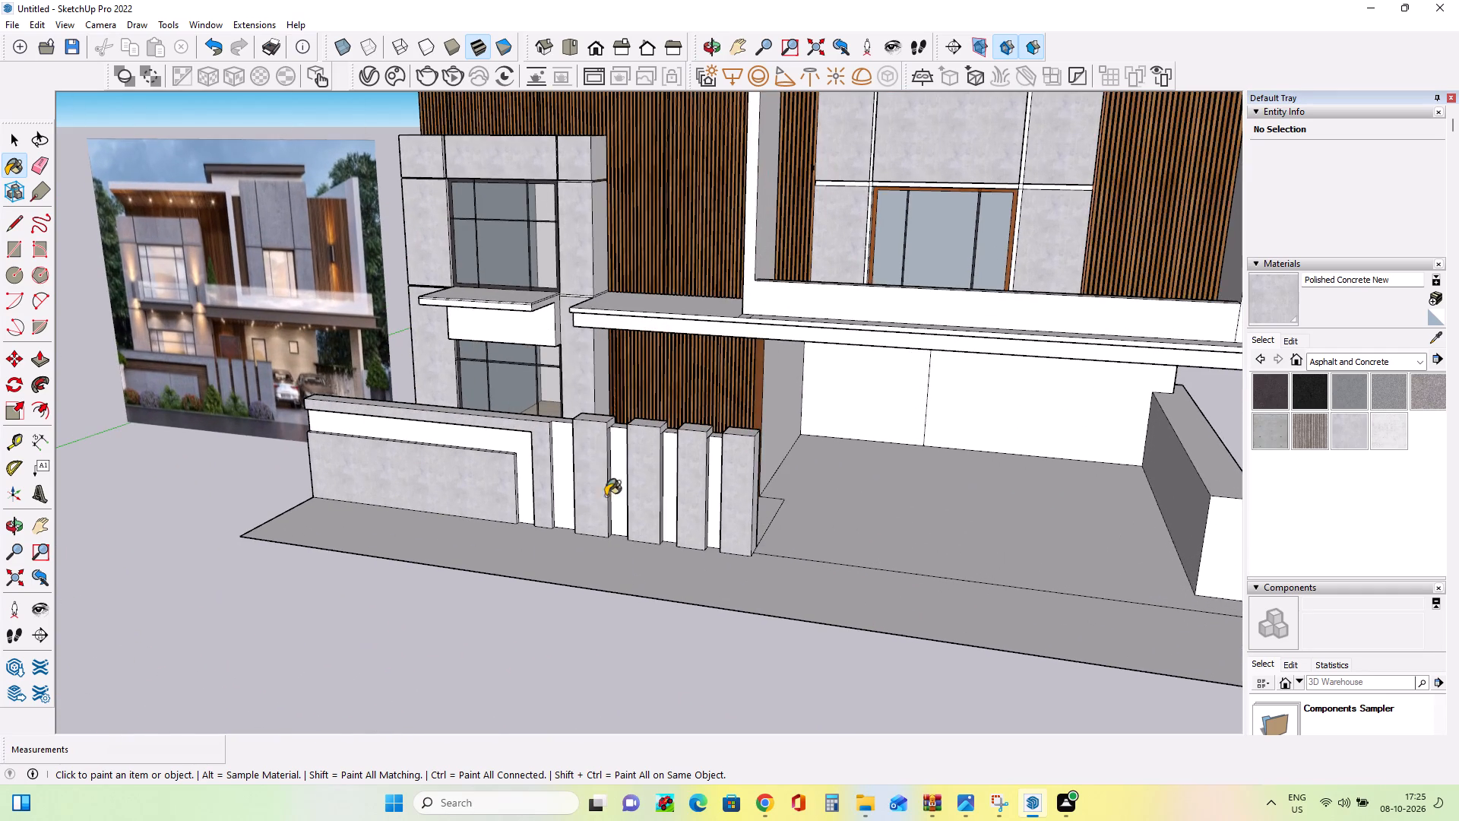
# Examine the driveway paving, side wall, column and planter beside the parked cars in the reference image.
pyautogui.scroll(6, 280, 413)
pyautogui.scroll(-1, 319, 390)
pyautogui.scroll(17, 319, 390)
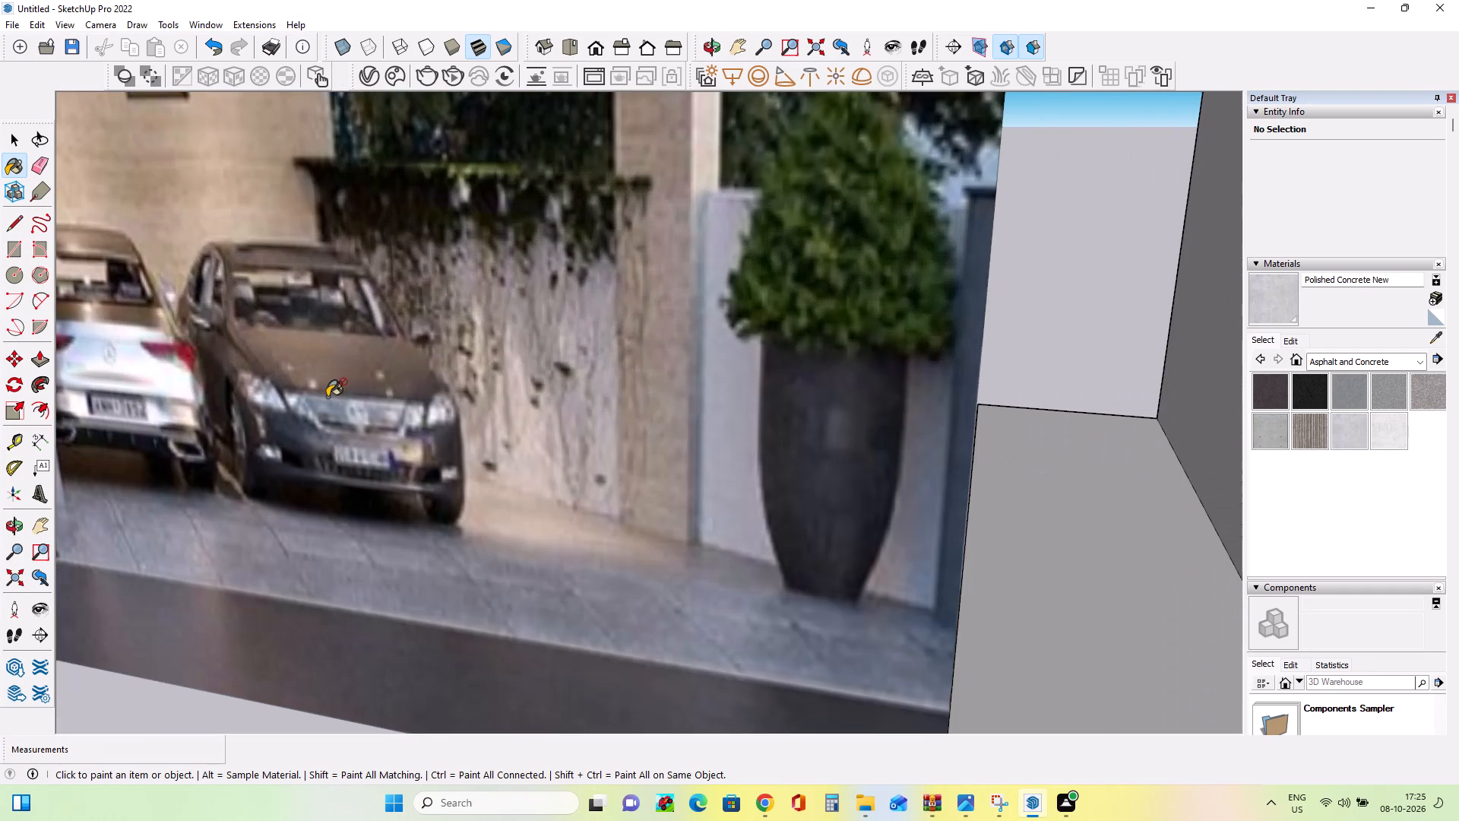
pyautogui.moveTo(330, 403); pyautogui.dragTo(290, 417, button='middle')
pyautogui.scroll(8, 316, 410)
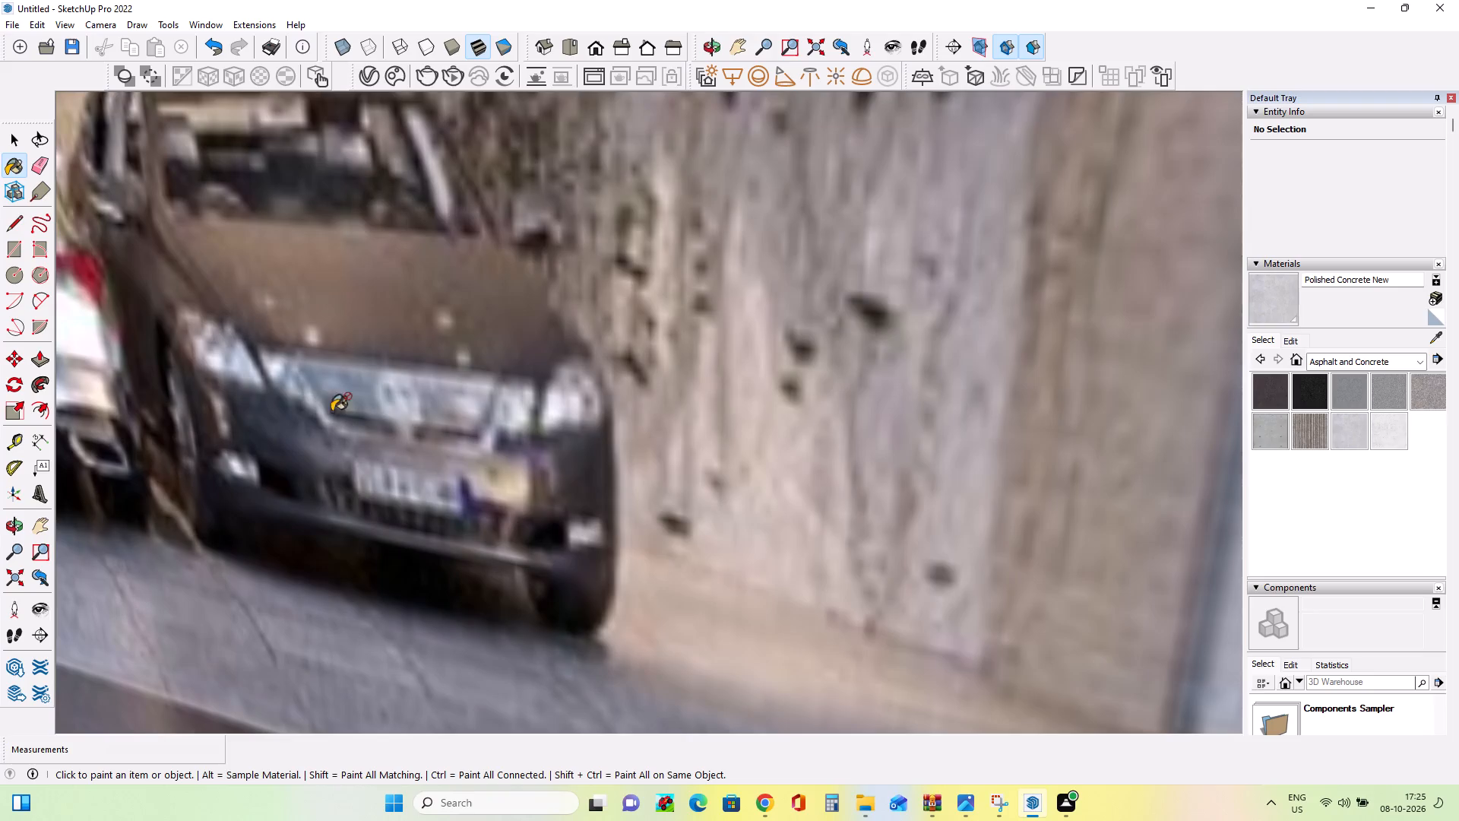
pyautogui.scroll(-7, 411, 422)
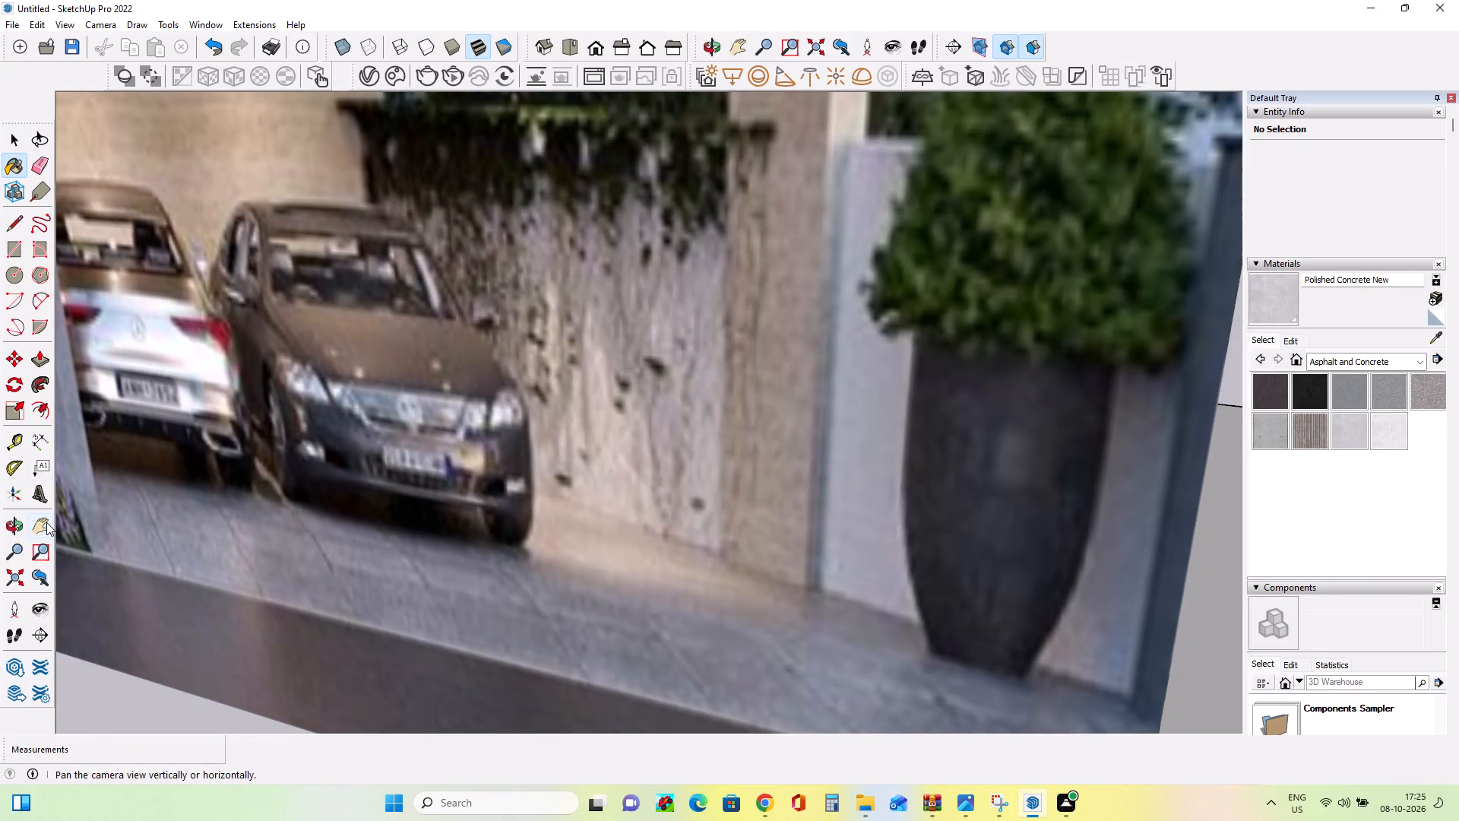
pyautogui.click(46, 522)
pyautogui.moveTo(128, 480); pyautogui.dragTo(227, 481)
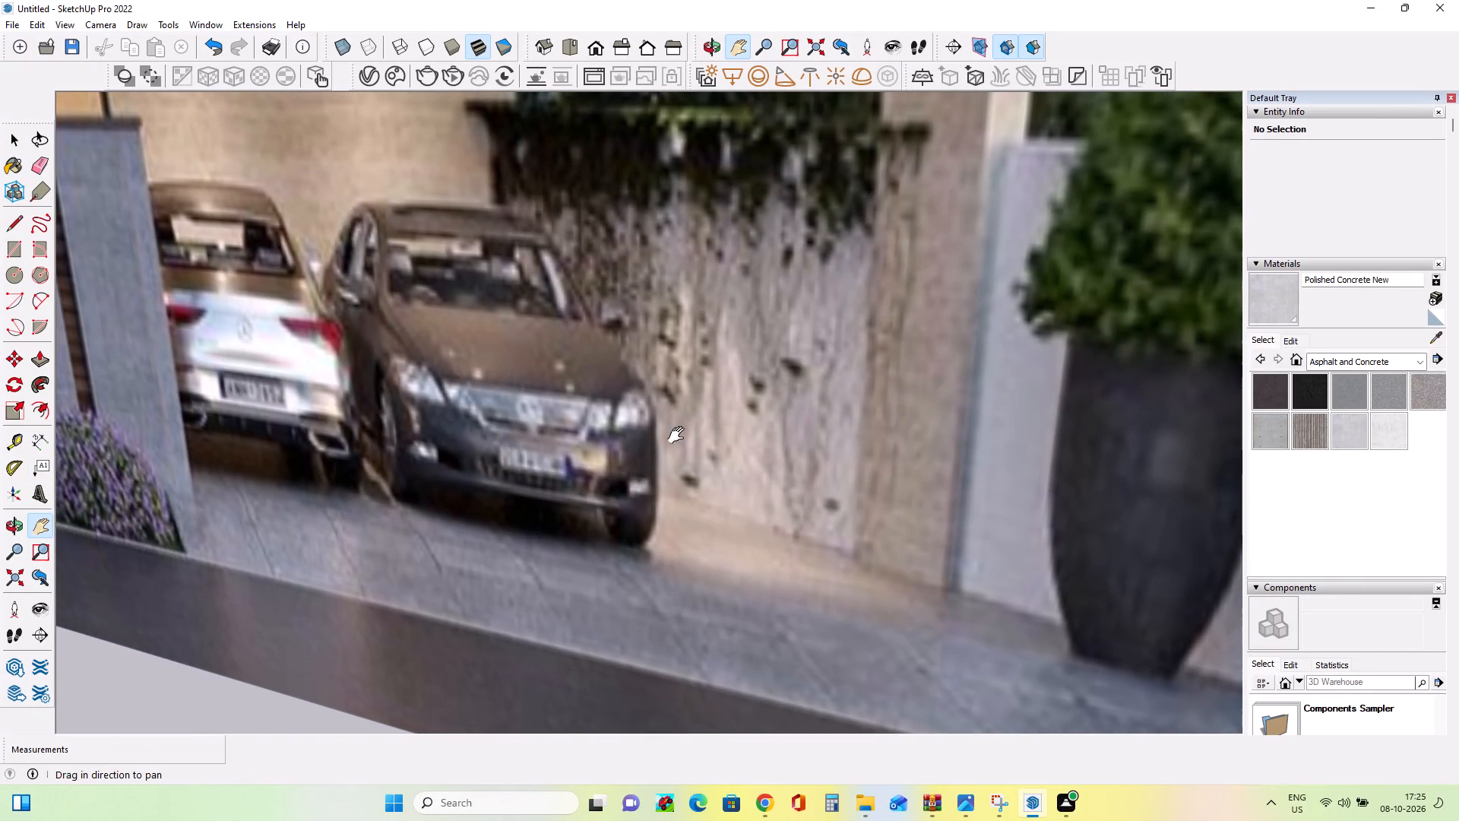
pyautogui.scroll(-9, 648, 447)
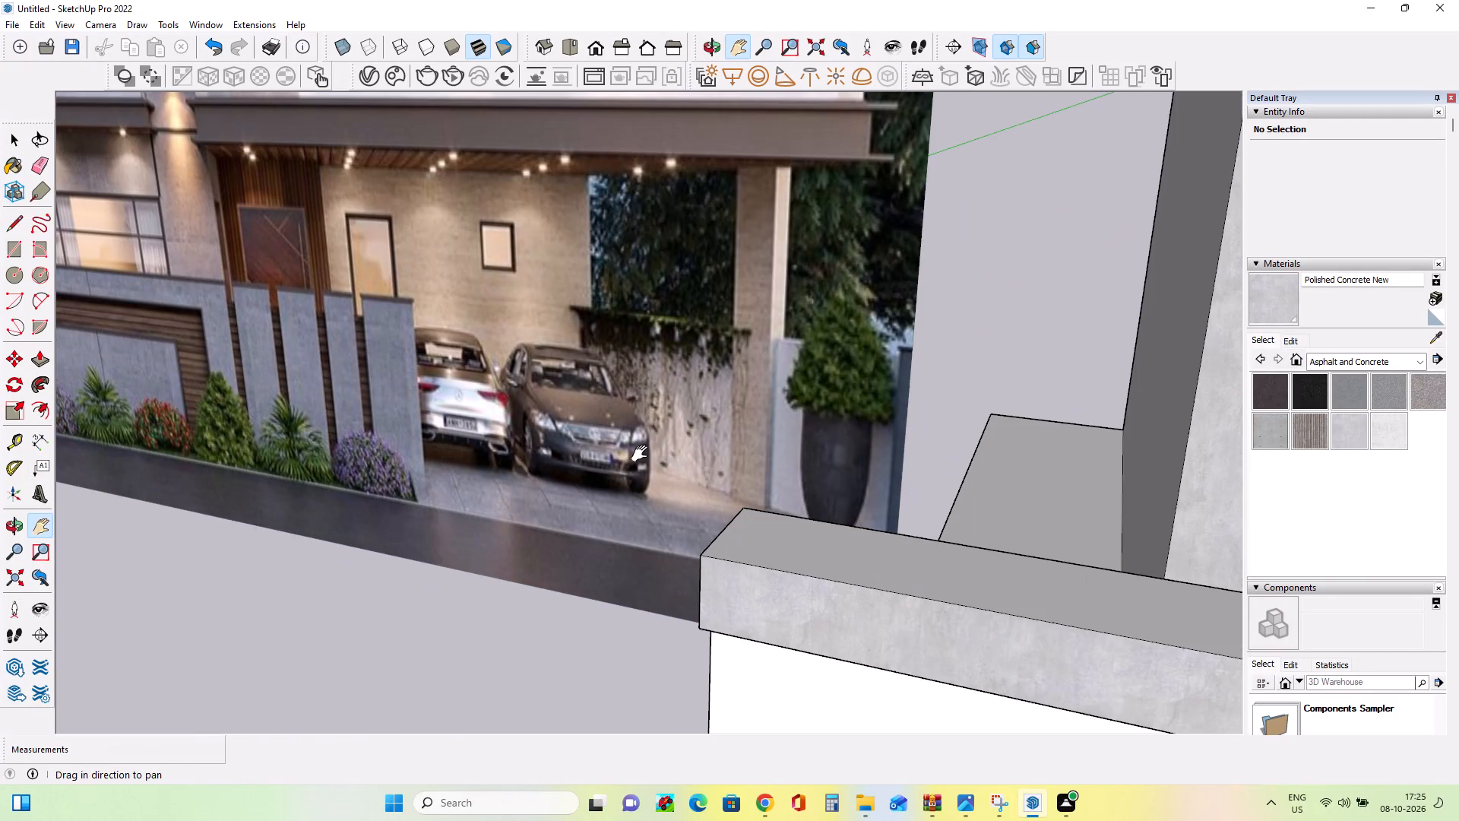
pyautogui.scroll(-12, 643, 454)
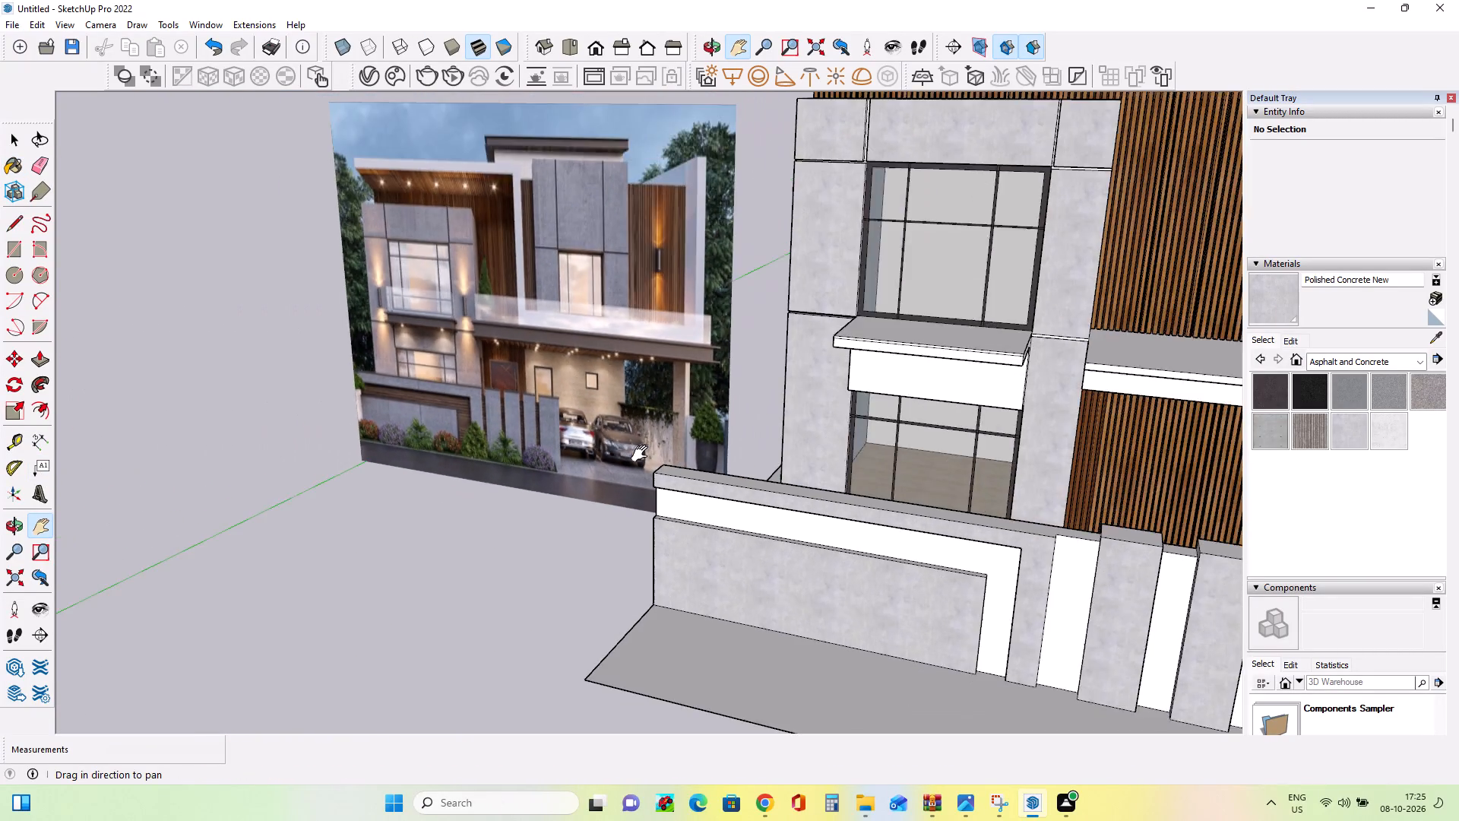
pyautogui.scroll(-11, 643, 454)
# Inspect the model's car porch and upper balcony, including the glazed opening, concrete panels and wooden slats.
pyautogui.scroll(4, 1035, 503)
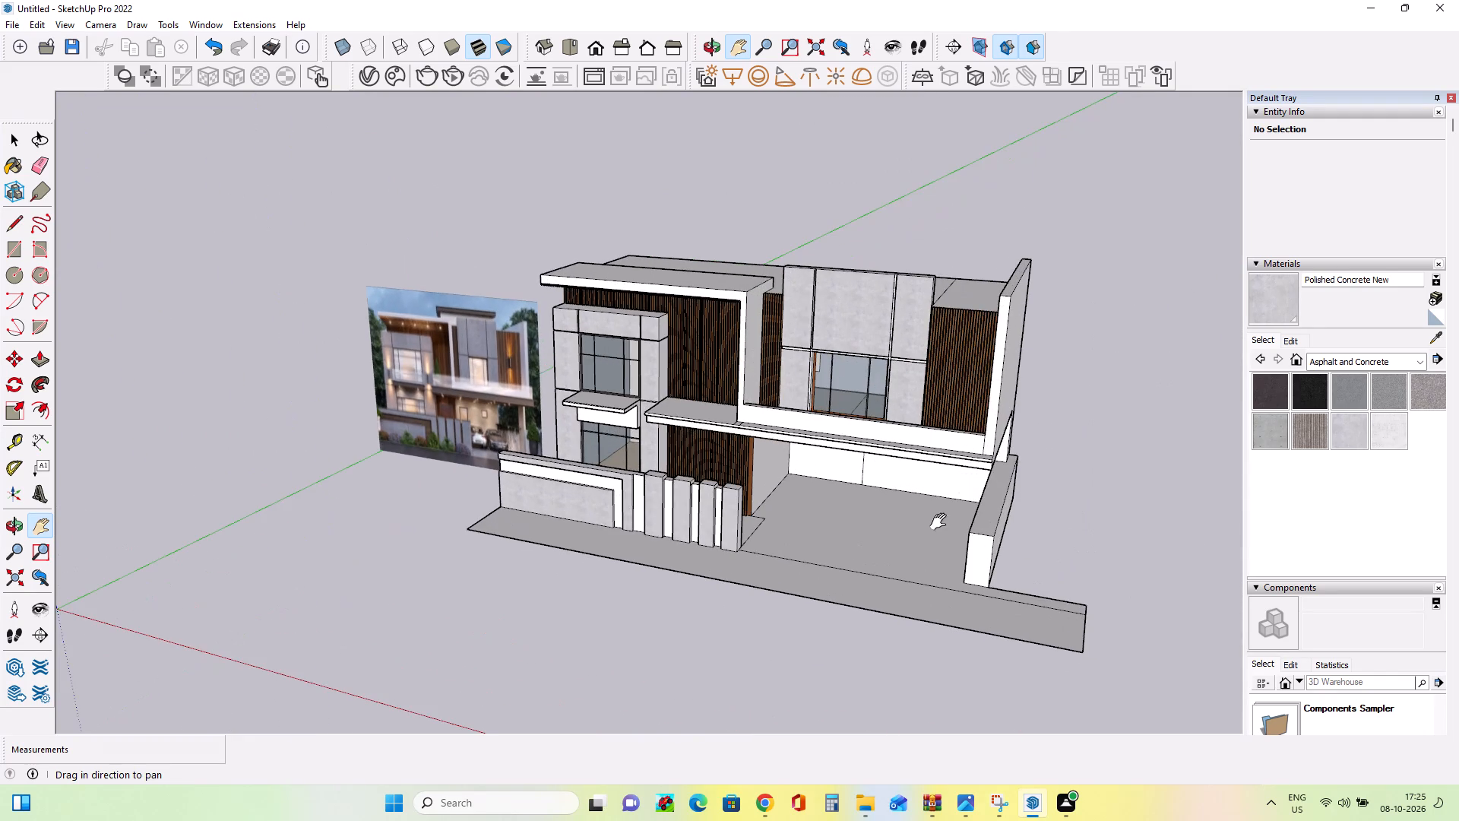
pyautogui.moveTo(942, 522); pyautogui.dragTo(954, 478, button='middle')
pyautogui.moveTo(839, 506); pyautogui.dragTo(891, 499, button='middle')
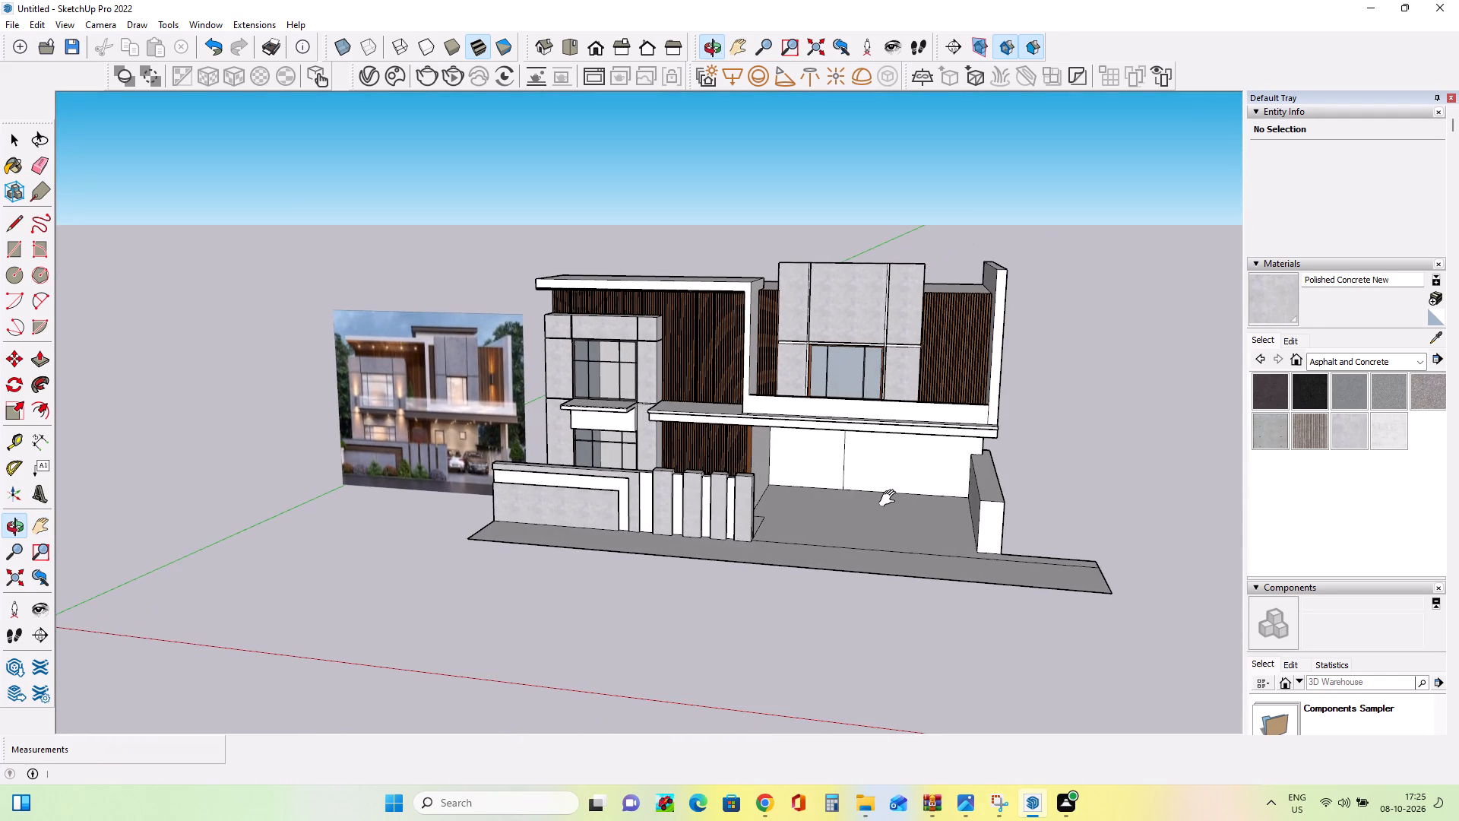
pyautogui.scroll(2, 891, 499)
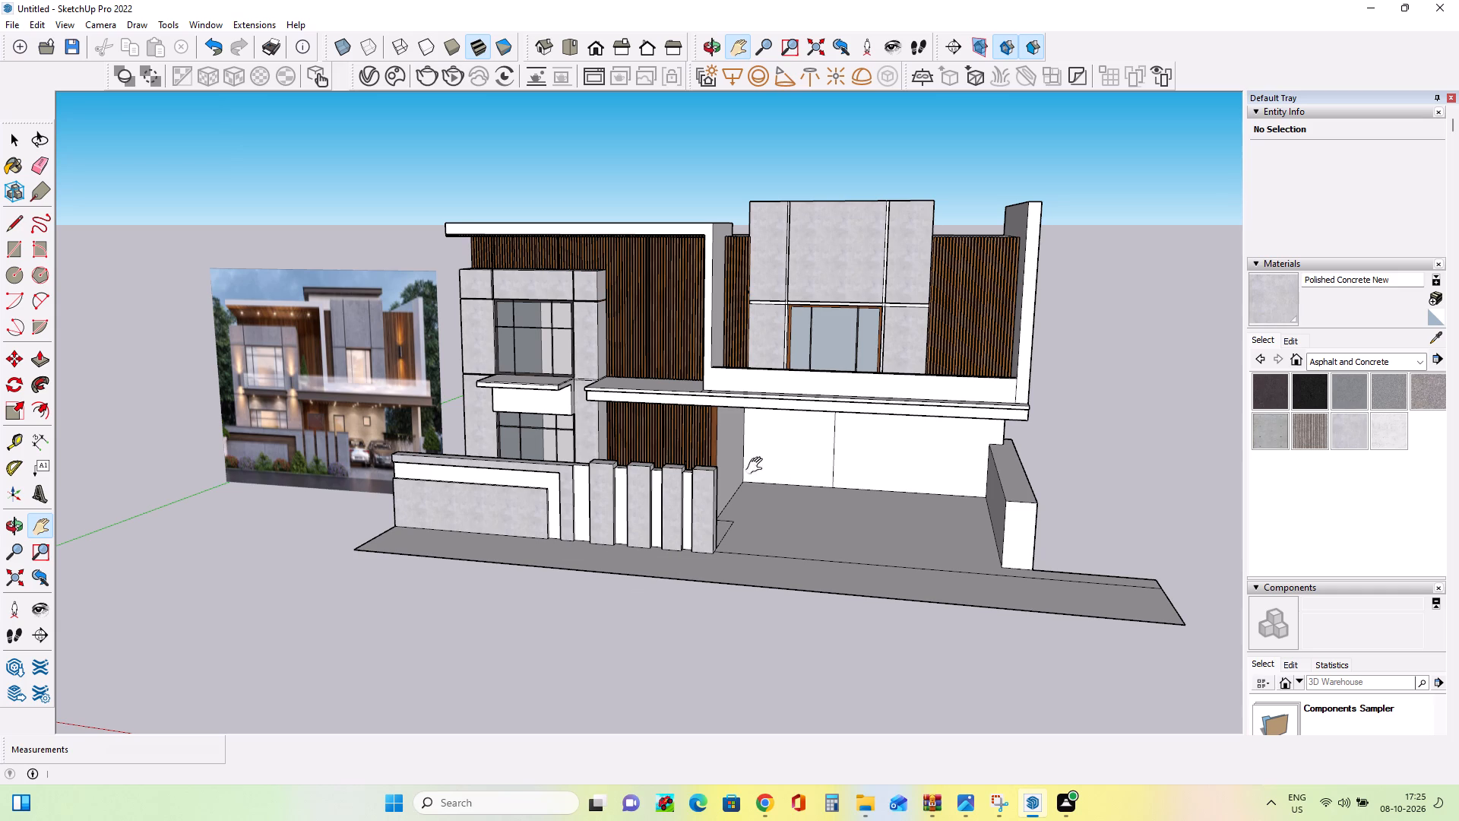
pyautogui.moveTo(946, 462); pyautogui.dragTo(991, 468, button='middle')
pyautogui.scroll(2, 966, 503)
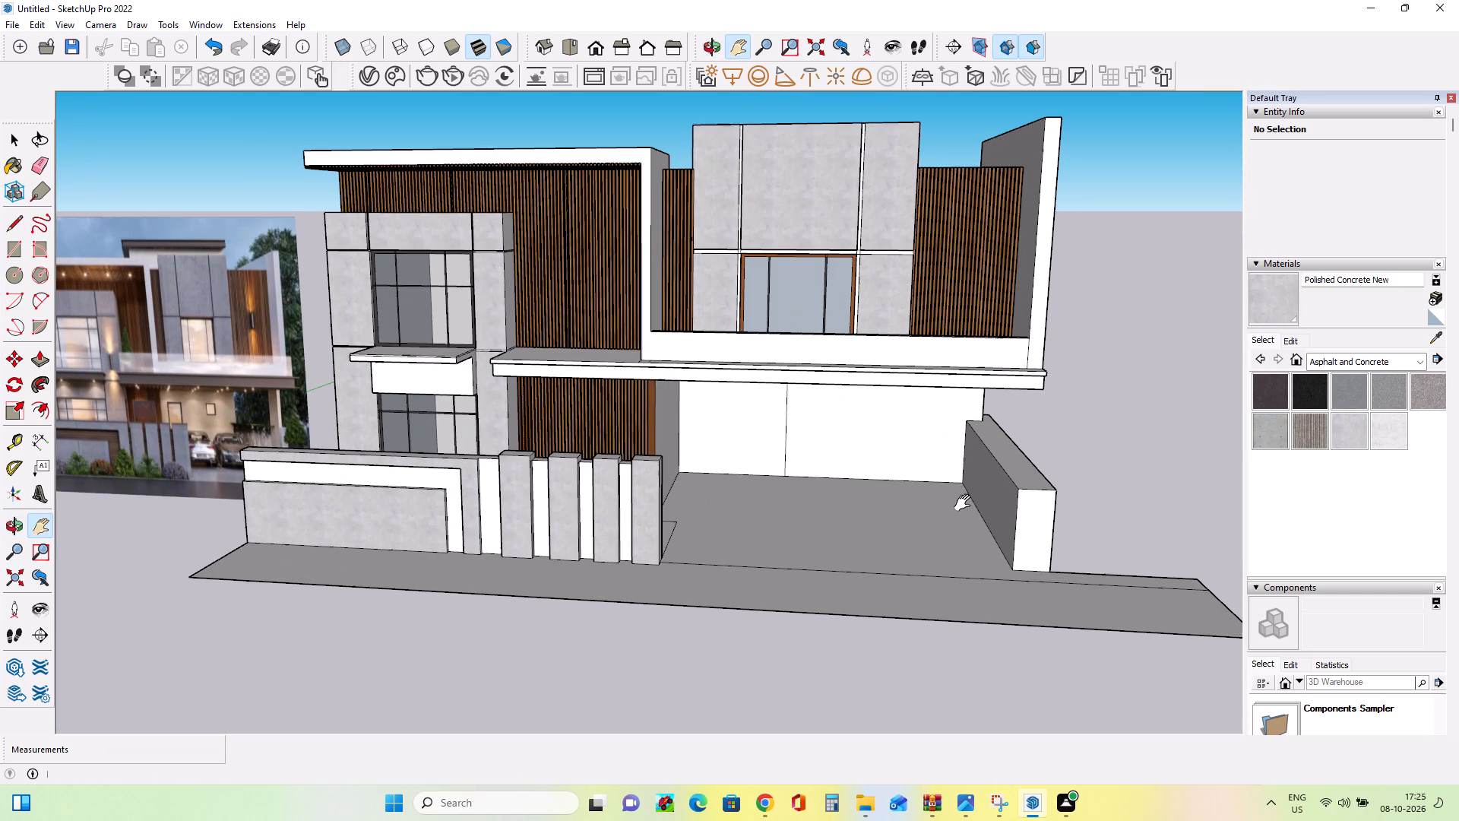
pyautogui.moveTo(830, 376); pyautogui.dragTo(842, 401, button='middle')
pyautogui.scroll(4, 763, 287)
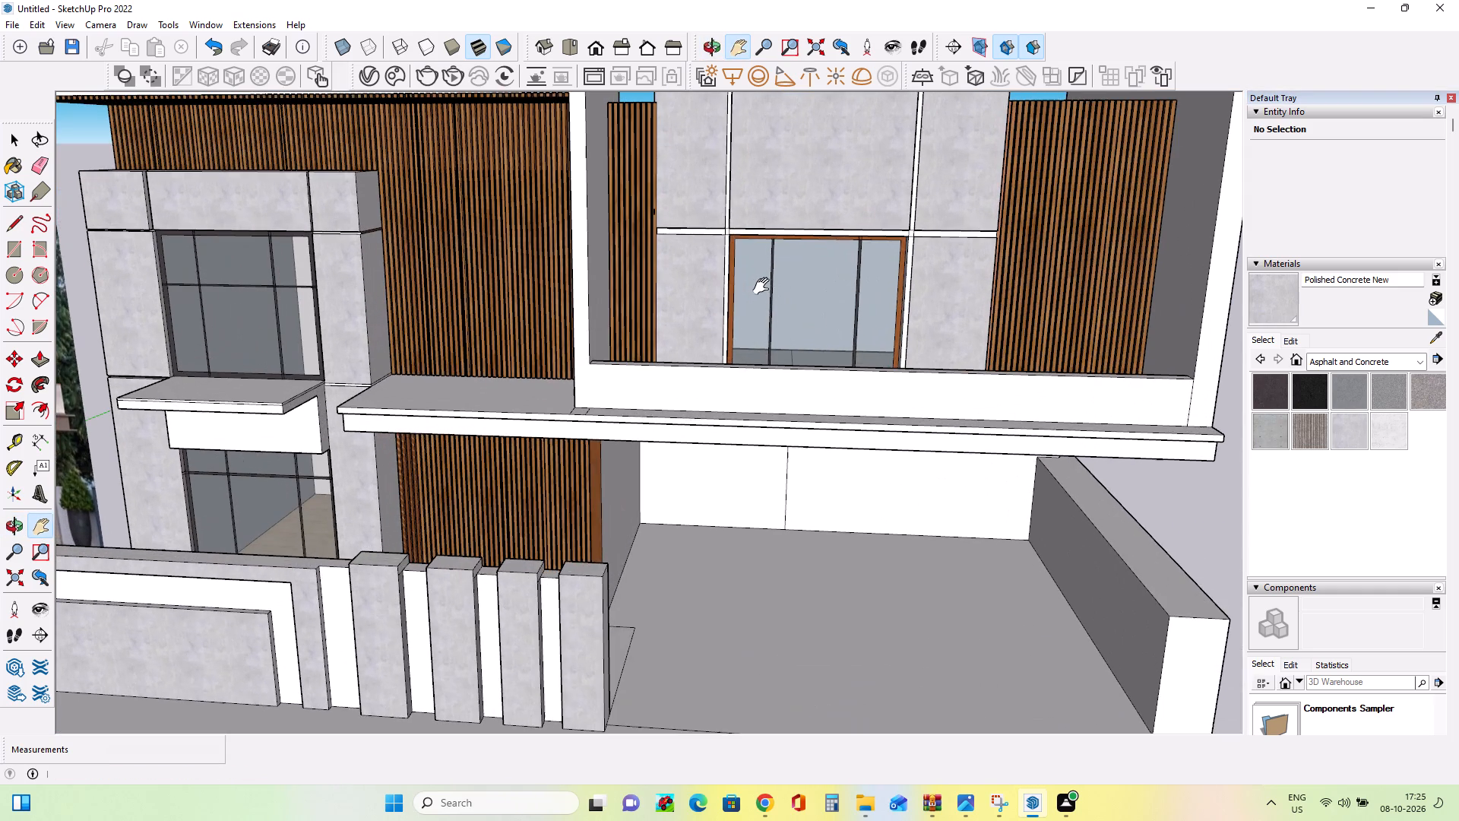
pyautogui.moveTo(770, 295); pyautogui.dragTo(784, 359, button='middle')
pyautogui.moveTo(787, 369); pyautogui.dragTo(531, 303, button='middle')
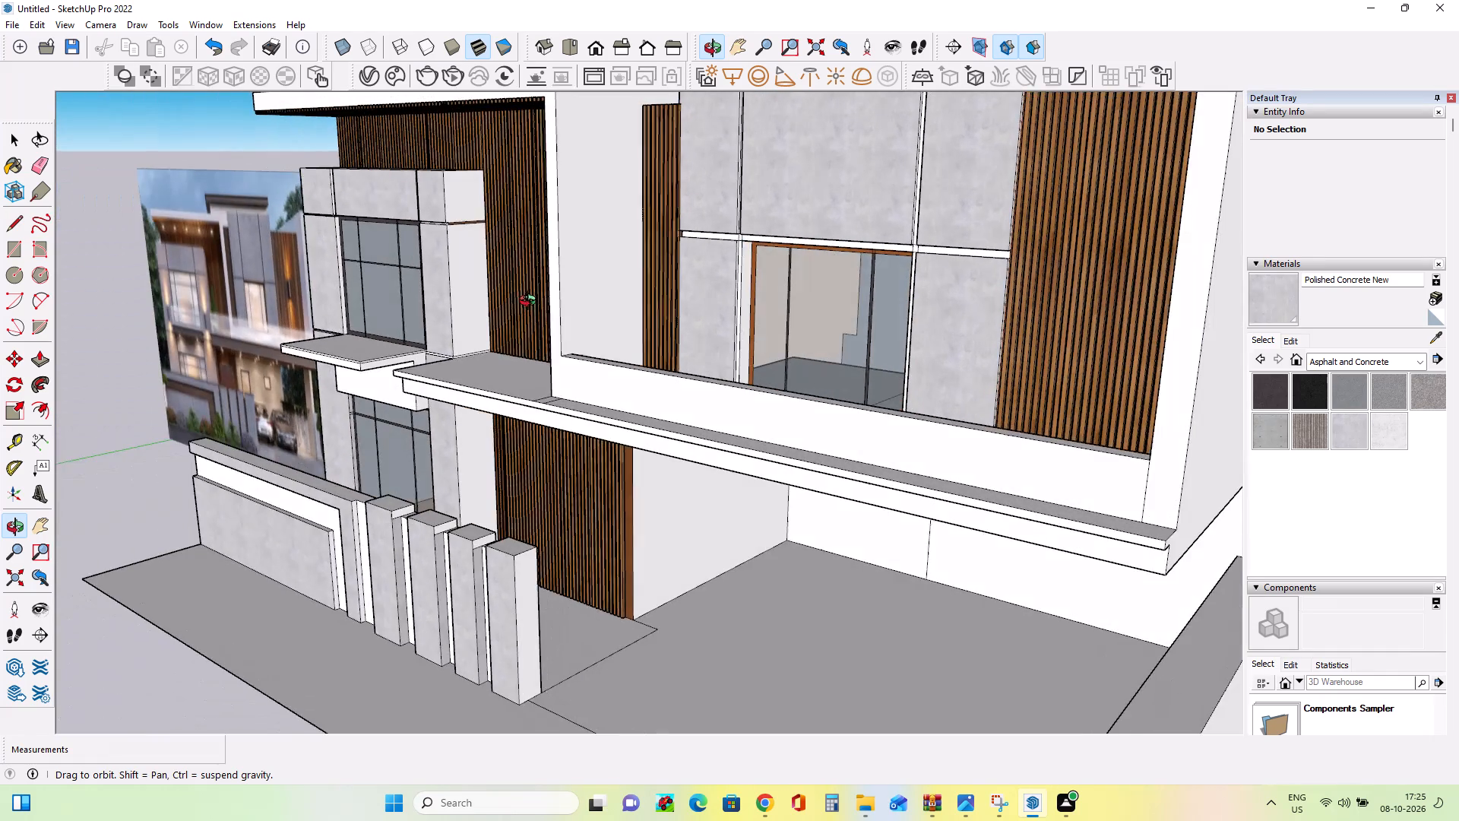
pyautogui.moveTo(757, 310); pyautogui.dragTo(581, 358, button='middle')
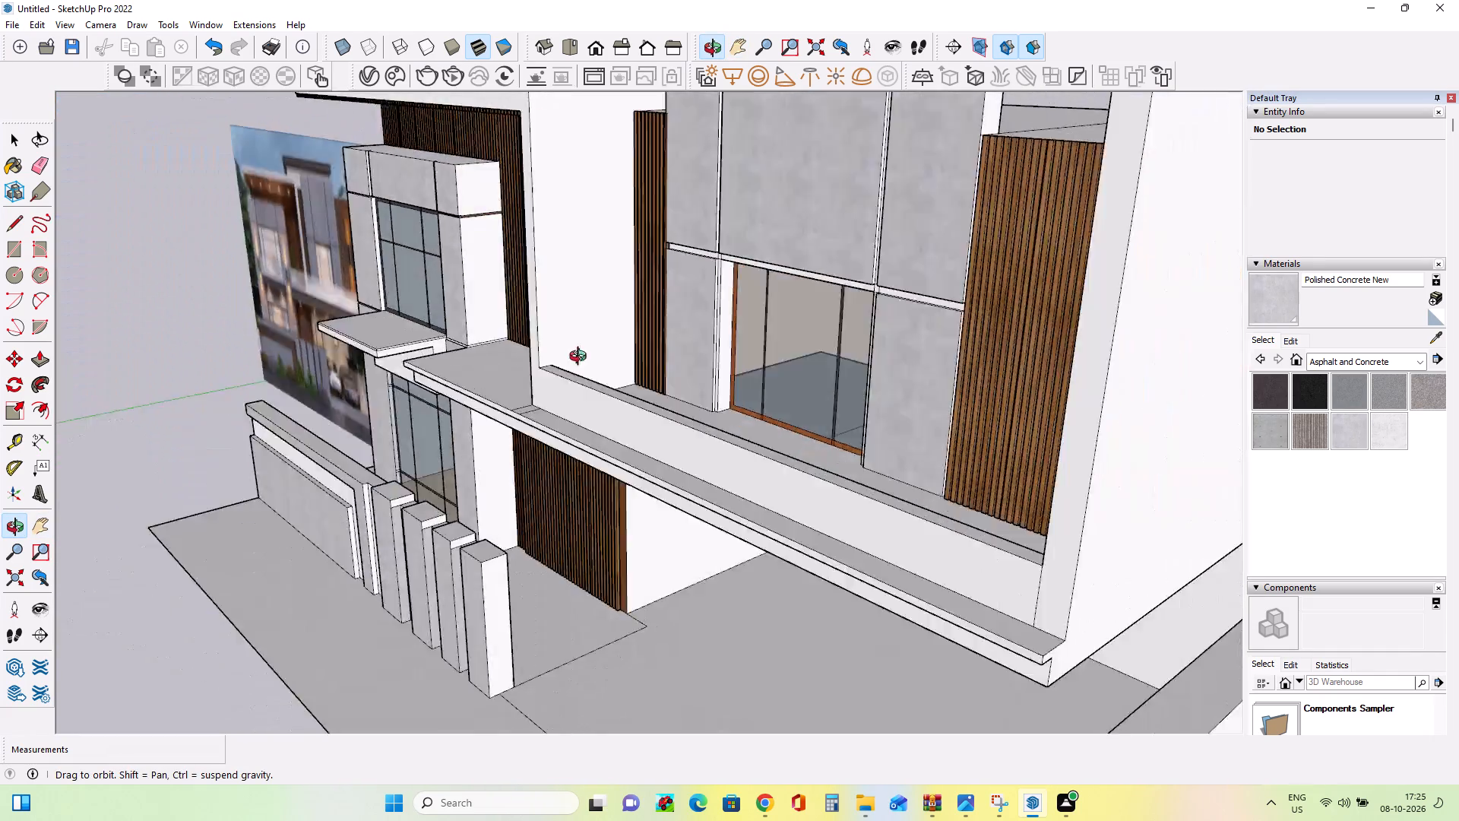
pyautogui.moveTo(581, 358); pyautogui.dragTo(145, 360, button='middle')
pyautogui.moveTo(423, 405); pyautogui.dragTo(997, 426, button='middle')
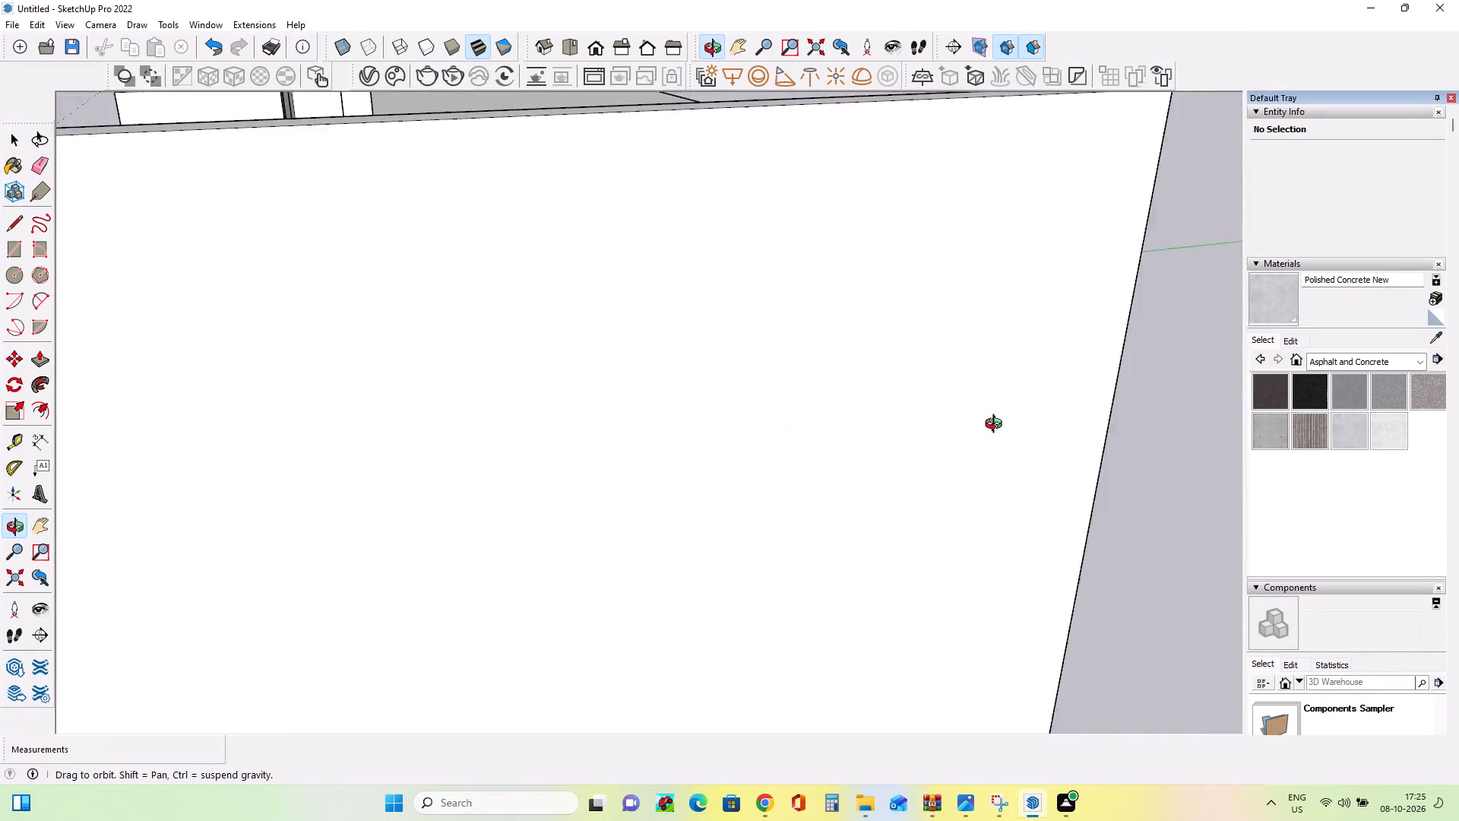
pyautogui.moveTo(997, 426); pyautogui.dragTo(1086, 414, button='middle')
pyautogui.moveTo(604, 398); pyautogui.dragTo(741, 398, button='middle')
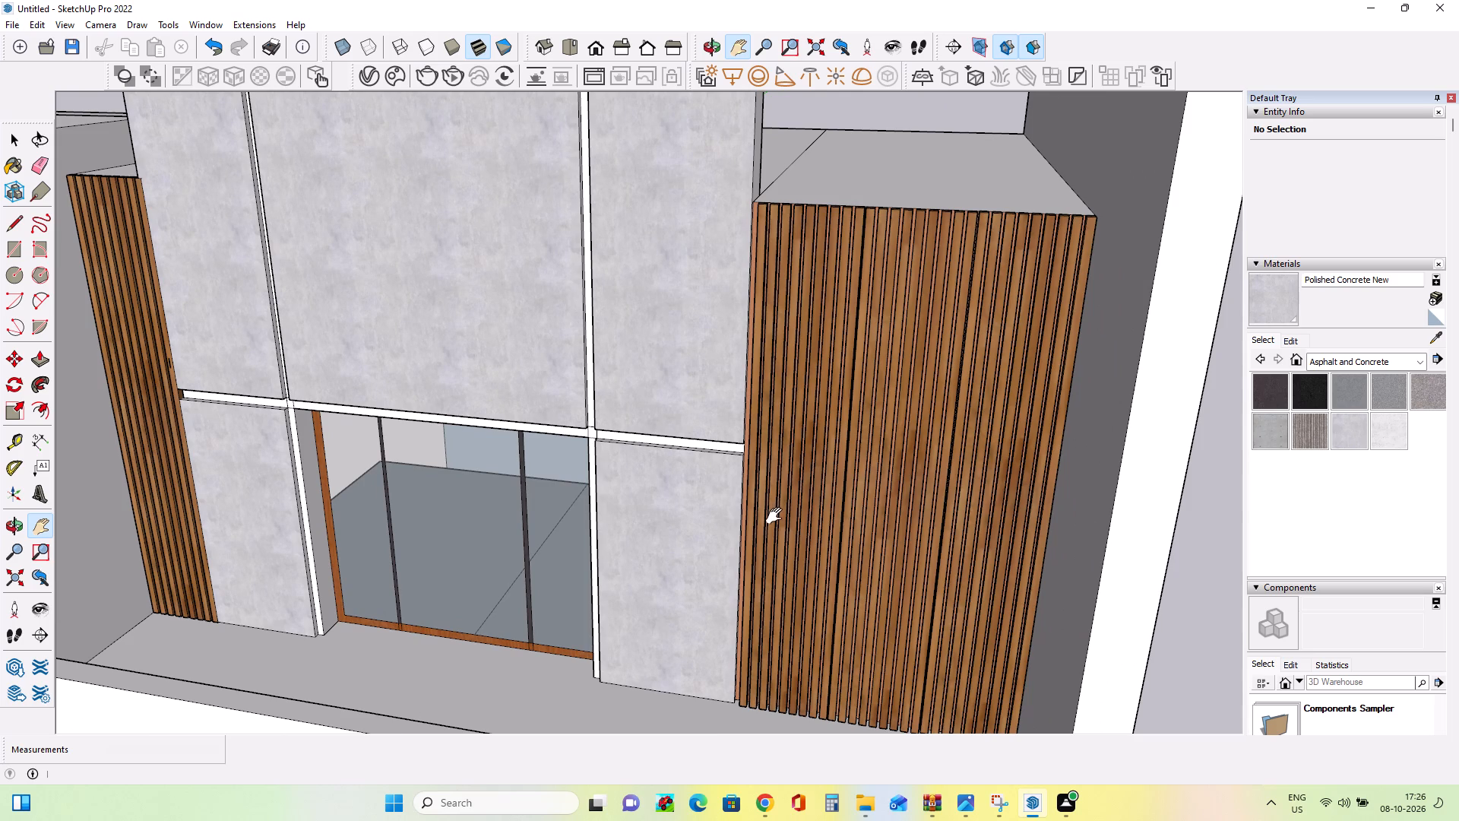
# Review the whole front facade and roof overhang beside the reference image for parts still unfinished.
pyautogui.scroll(-7, 755, 534)
pyautogui.moveTo(683, 561); pyautogui.dragTo(692, 536, button='middle')
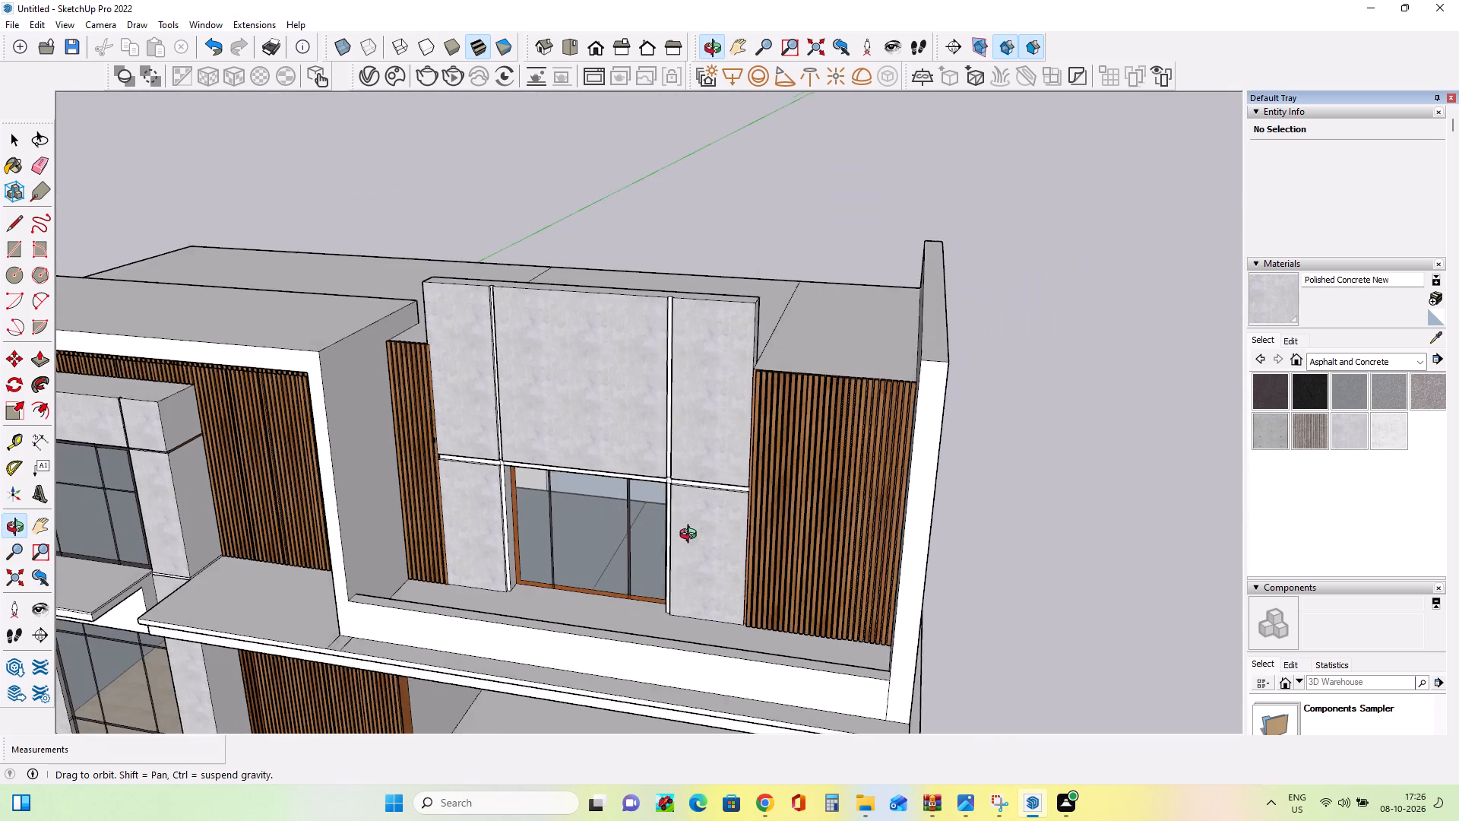
pyautogui.moveTo(692, 536); pyautogui.dragTo(750, 445, button='middle')
pyautogui.scroll(-10, 779, 468)
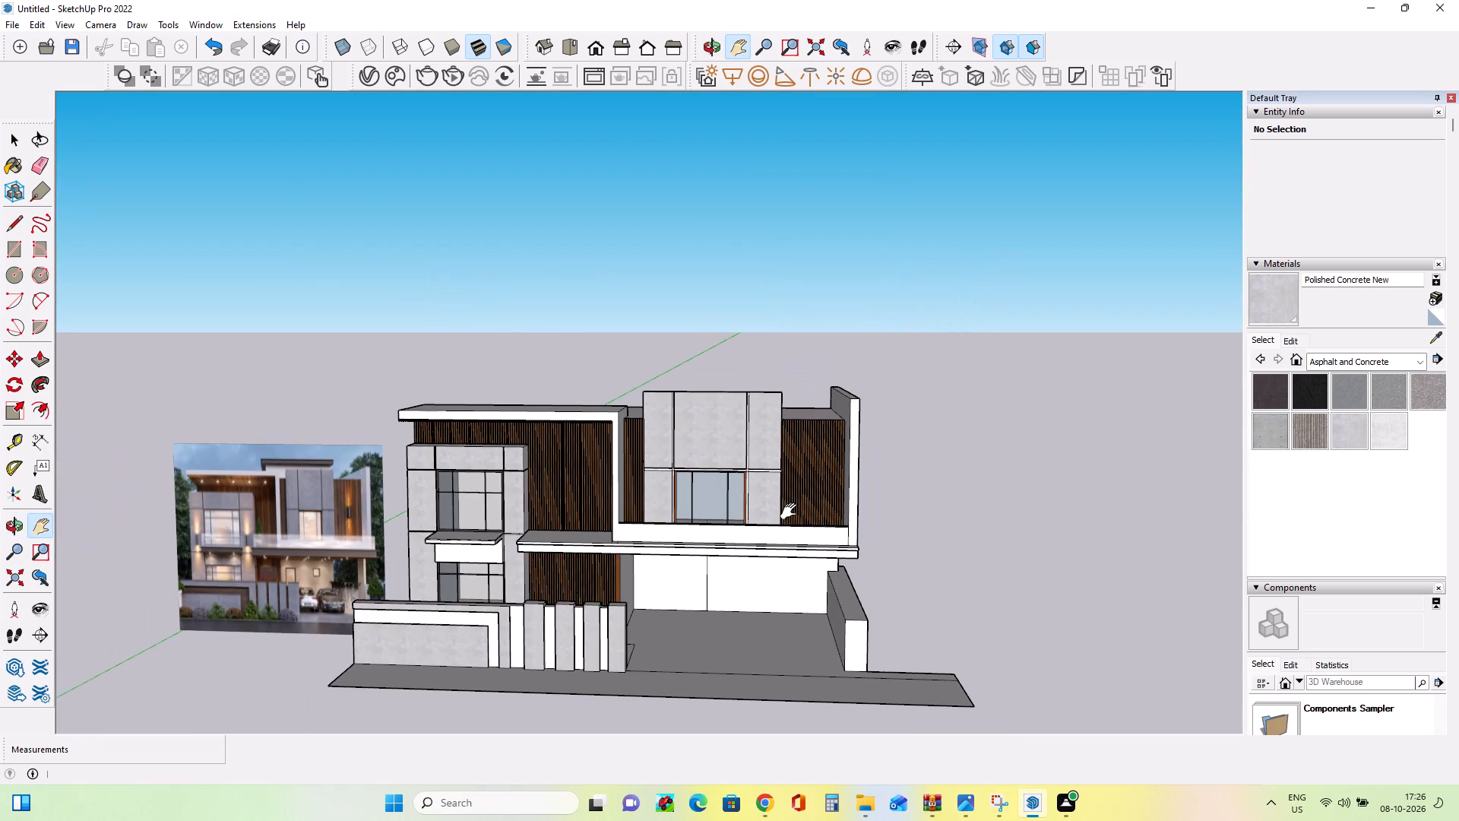
pyautogui.scroll(-3, 552, 651)
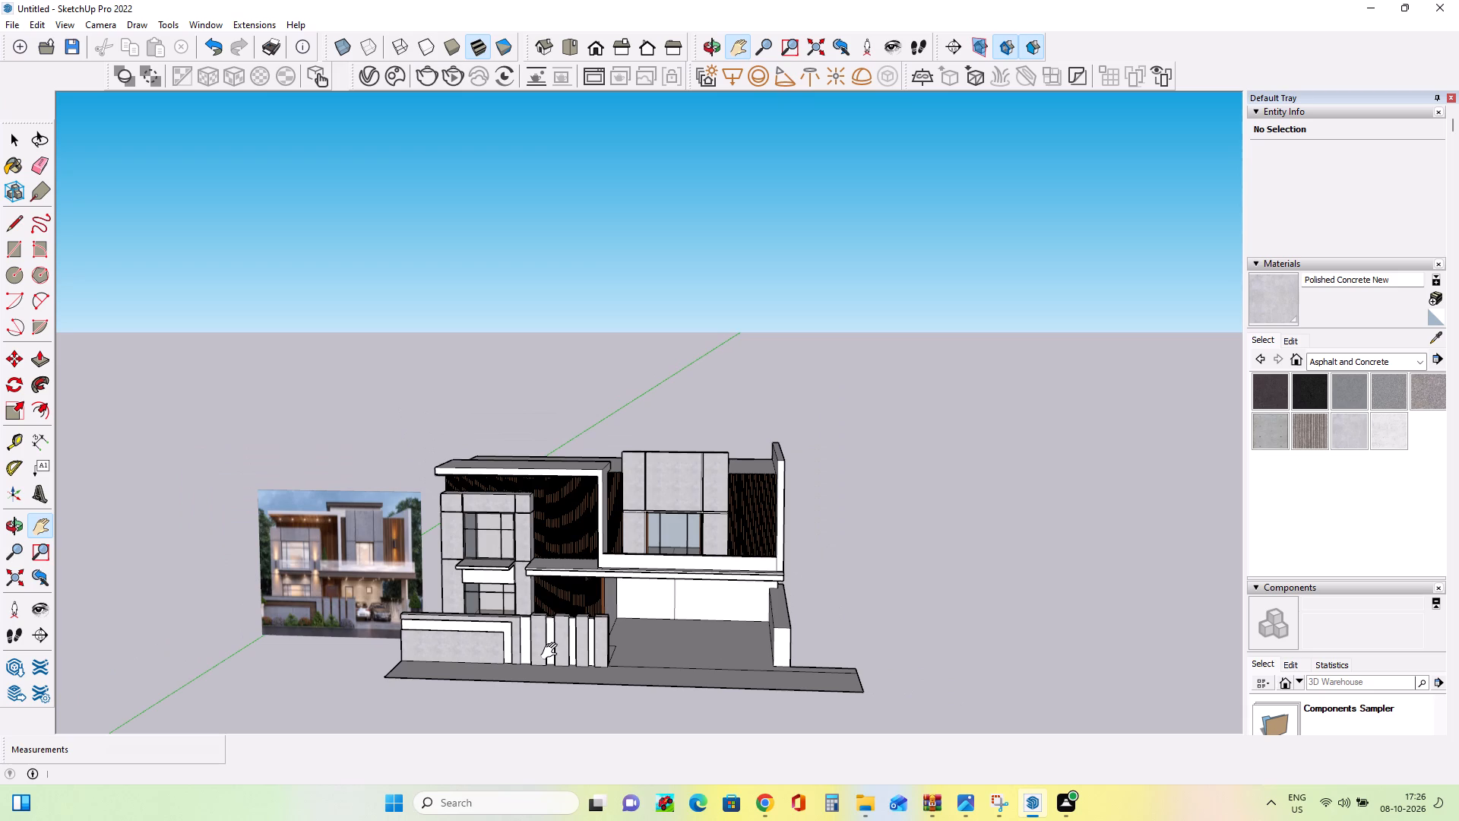
pyautogui.scroll(7, 467, 682)
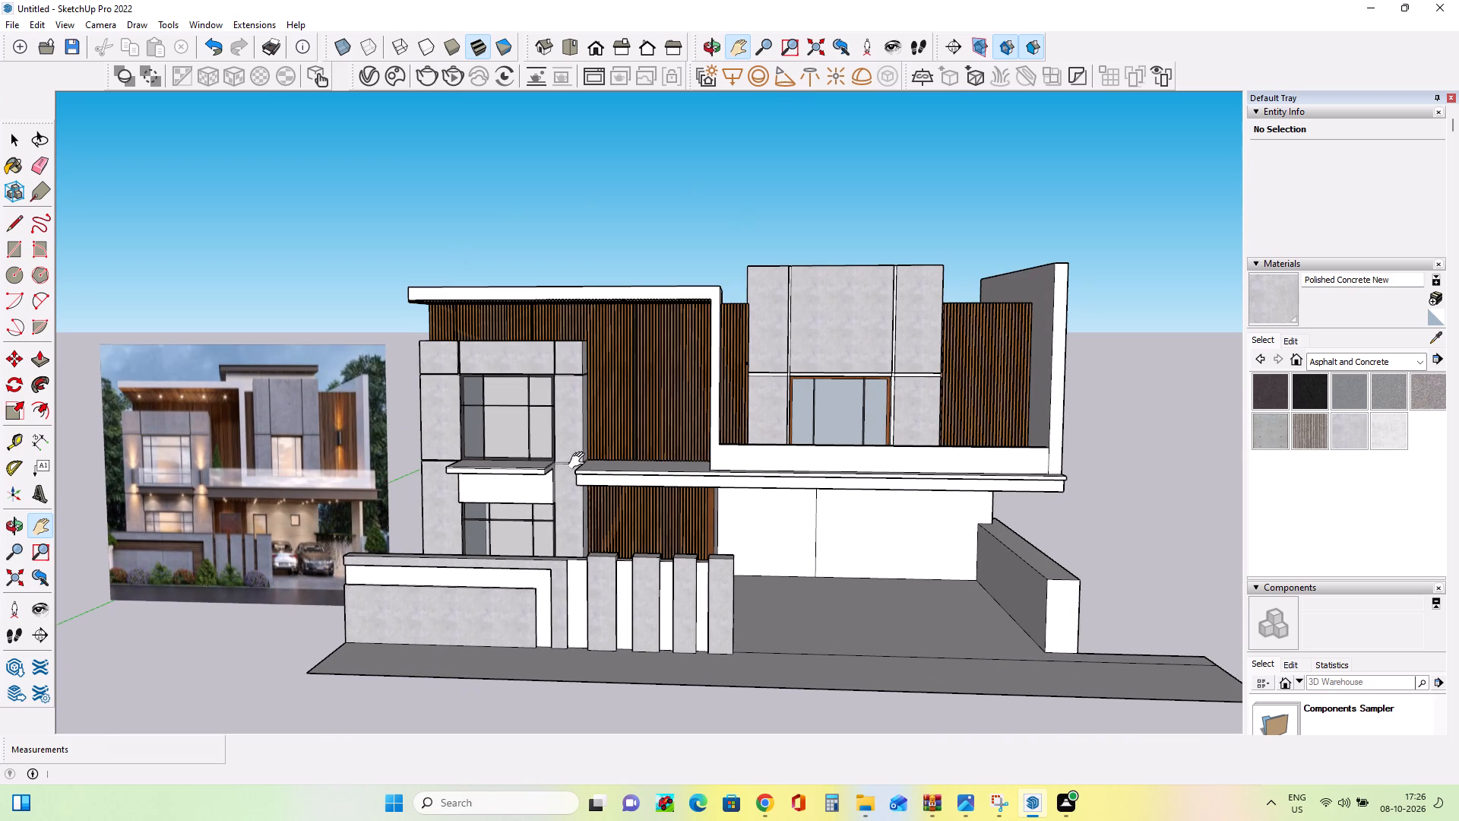
pyautogui.scroll(4, 638, 458)
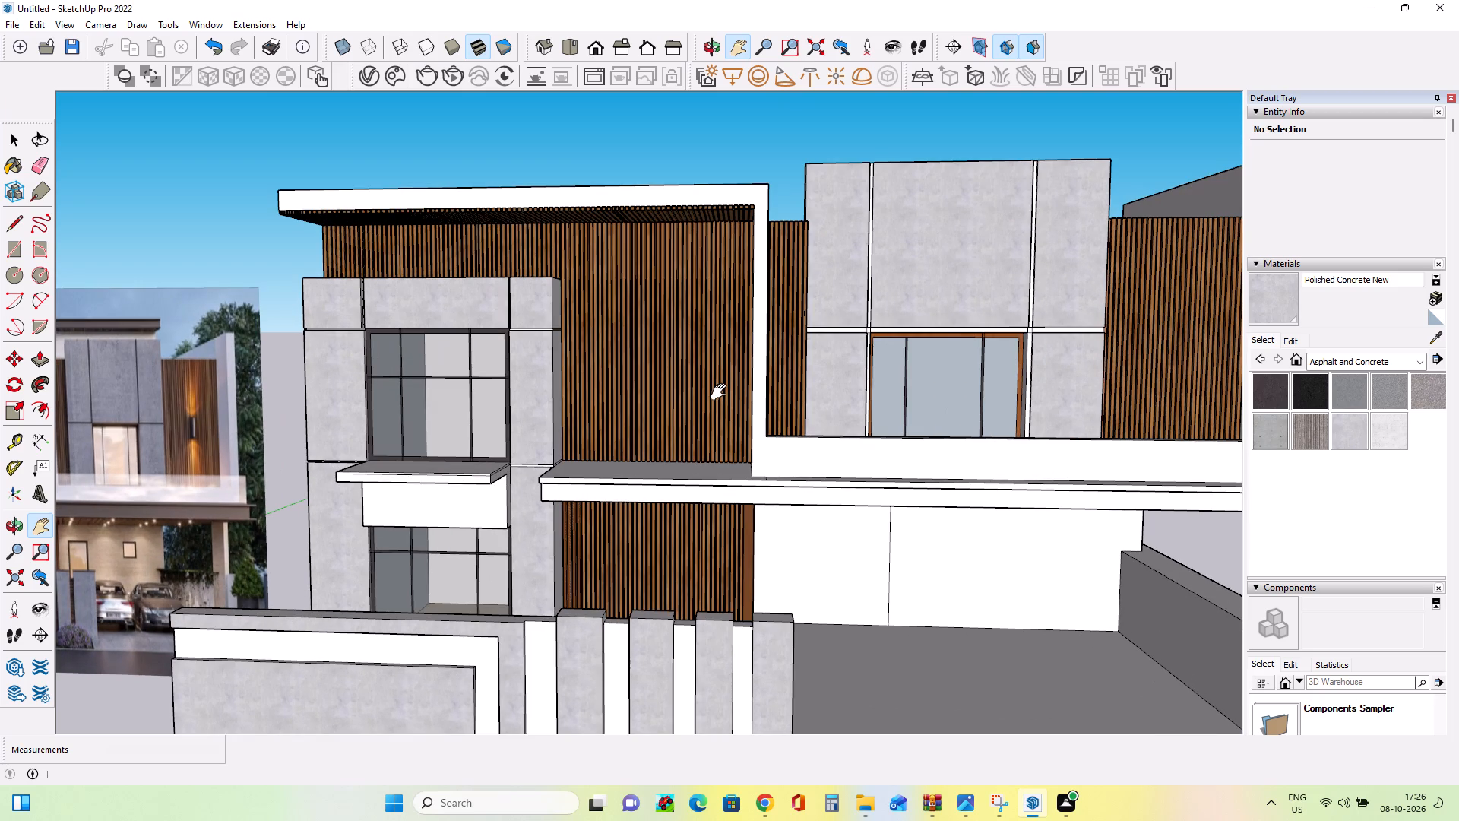
pyautogui.scroll(-3, 685, 351)
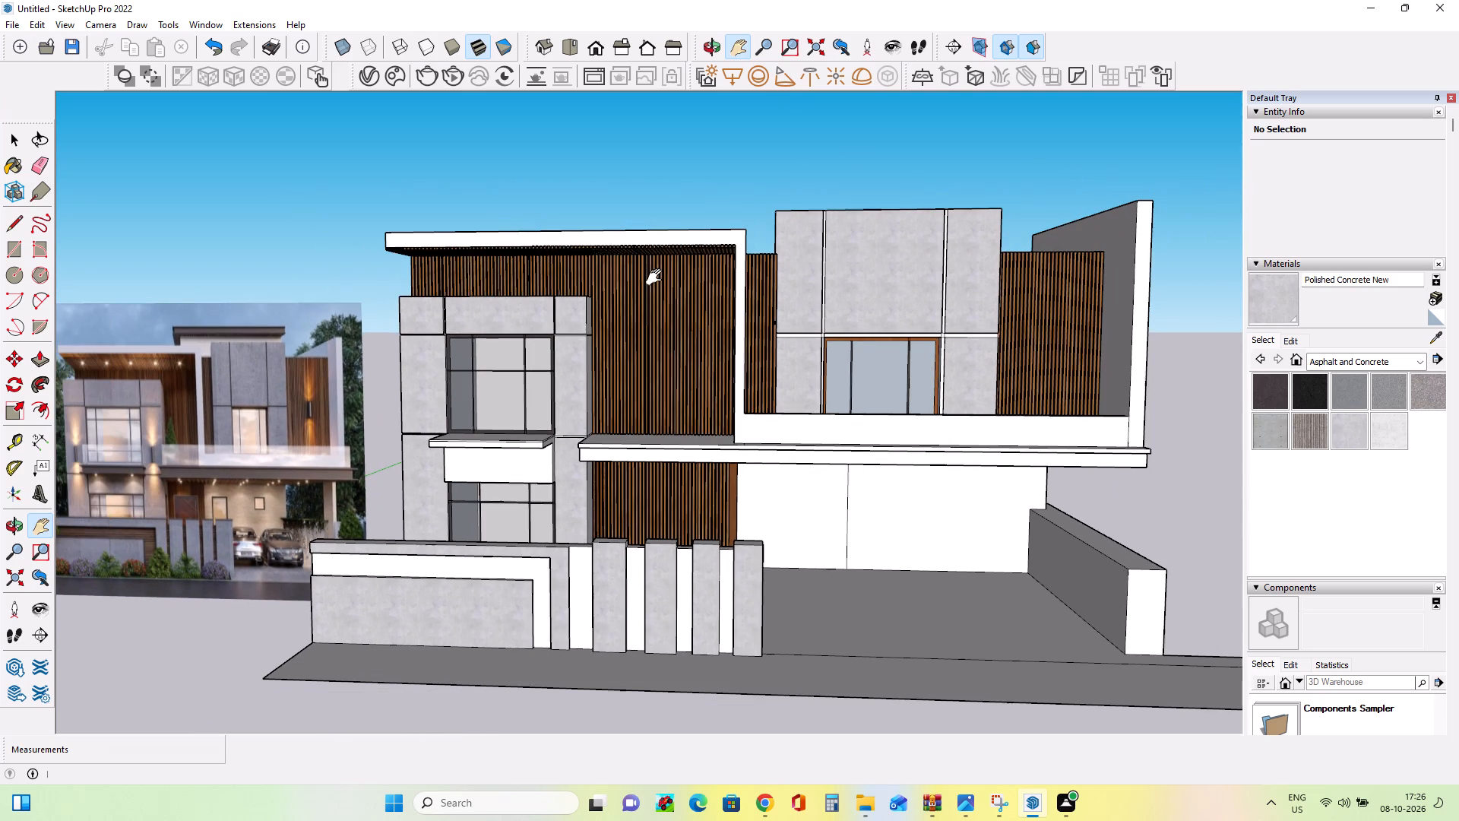
pyautogui.scroll(1, 656, 287)
pyautogui.moveTo(648, 313); pyautogui.dragTo(720, 211, button='middle')
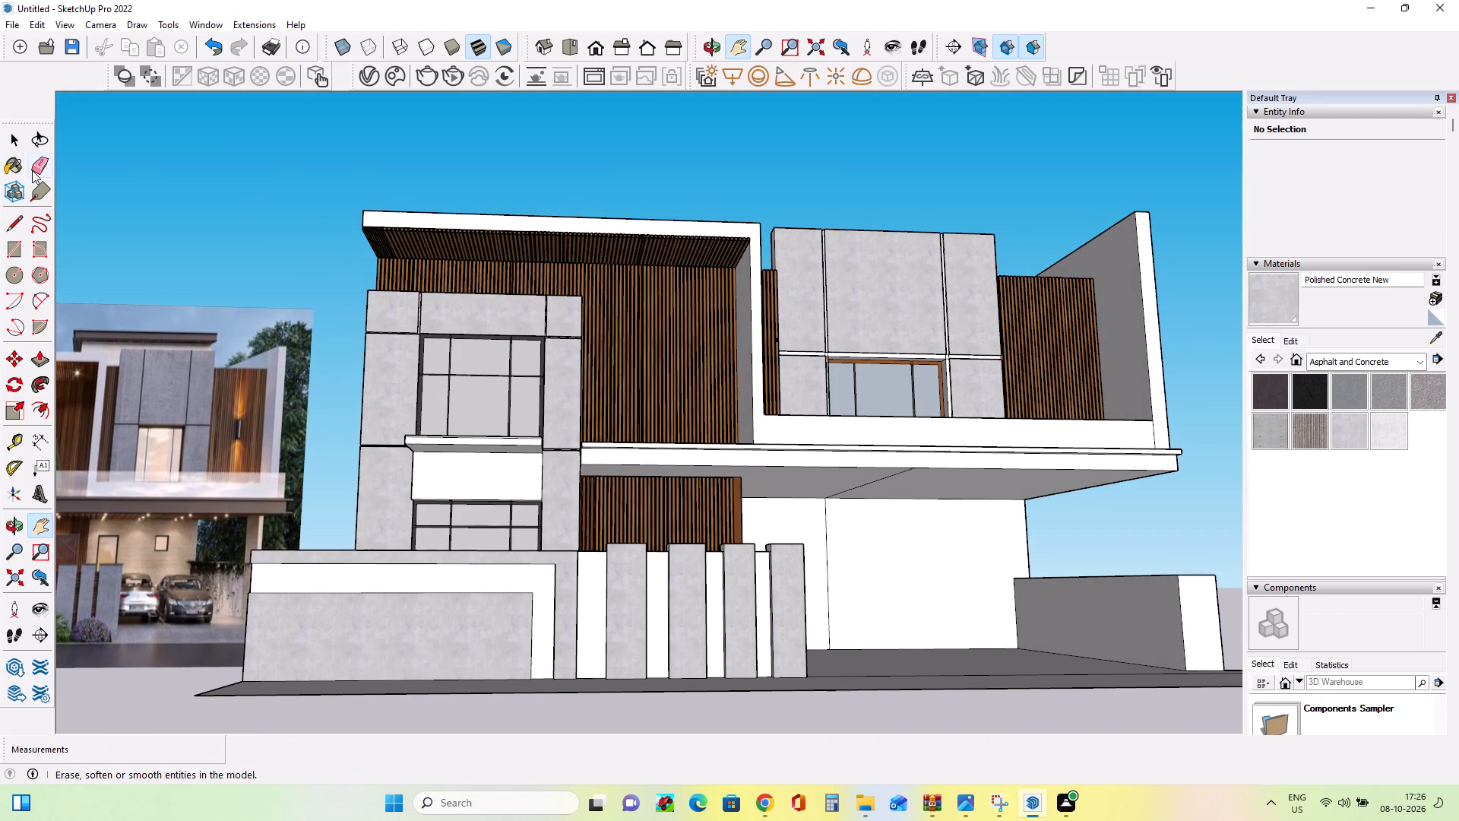
# Copy a wooden slat group from the roof overhang's underside to the open space beside the house.
pyautogui.click(11, 134)
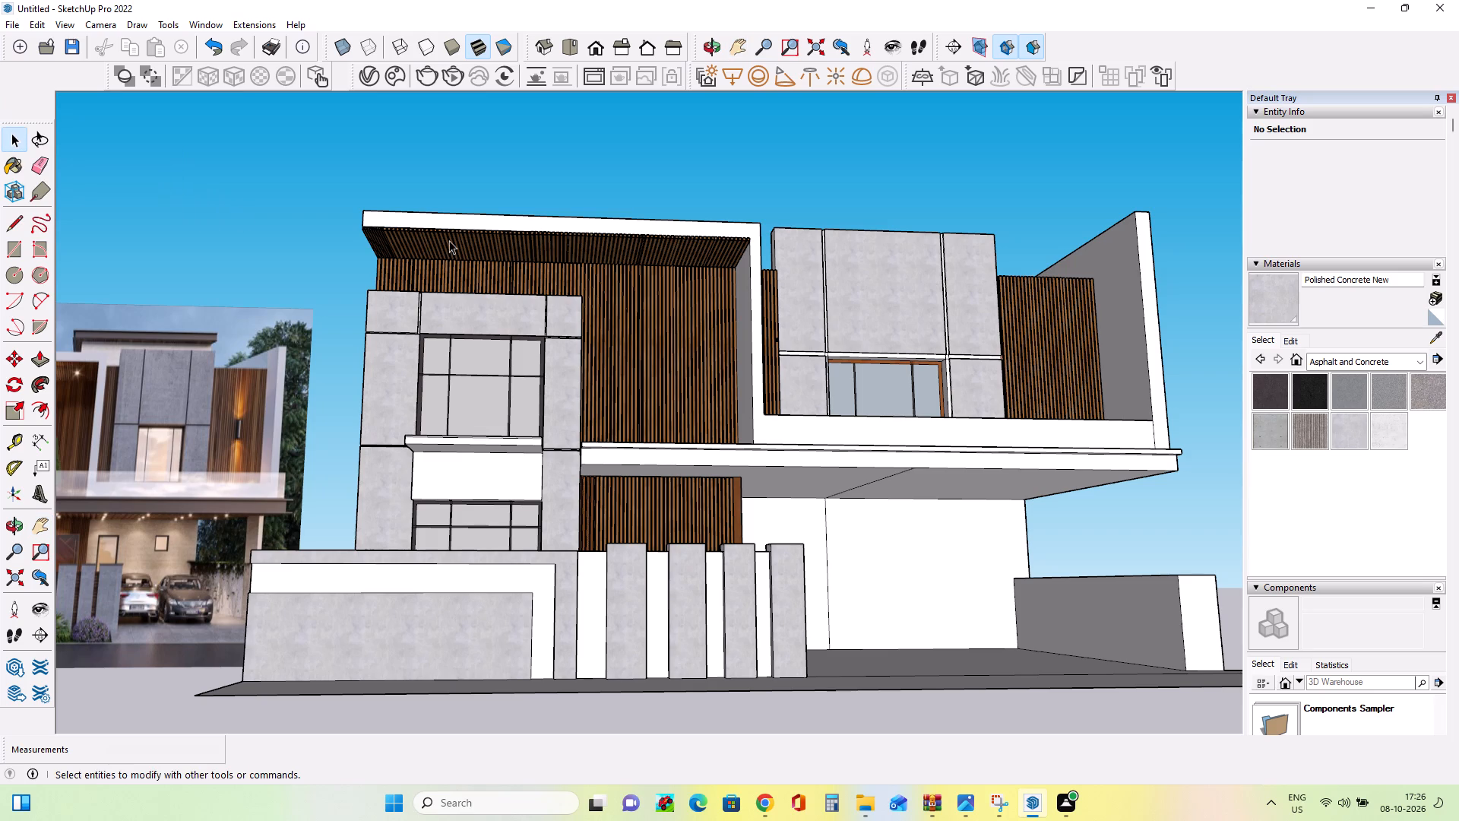
pyautogui.click(476, 242)
pyautogui.moveTo(635, 296); pyautogui.dragTo(631, 402, button='middle')
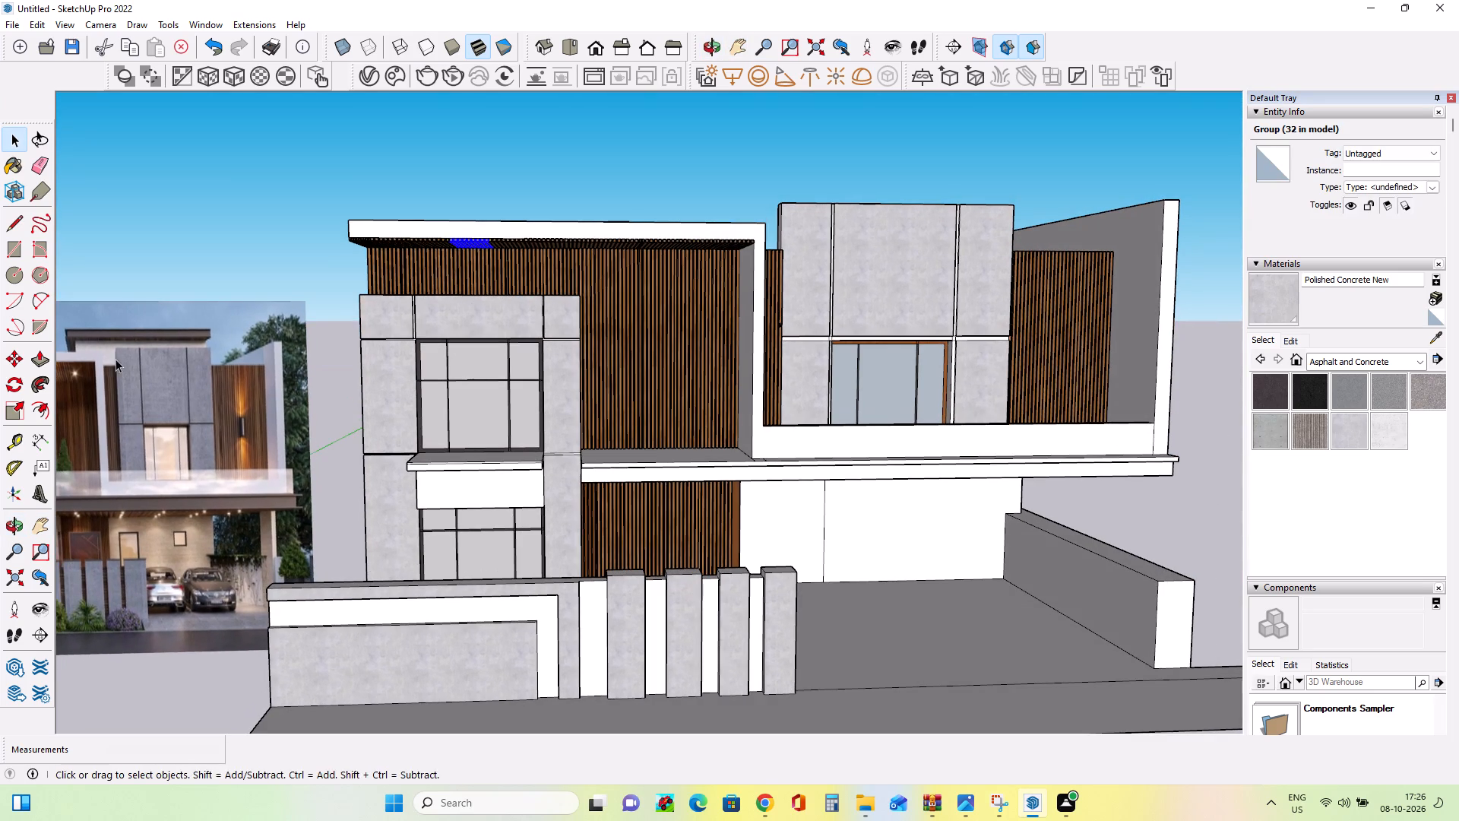
pyautogui.click(11, 362)
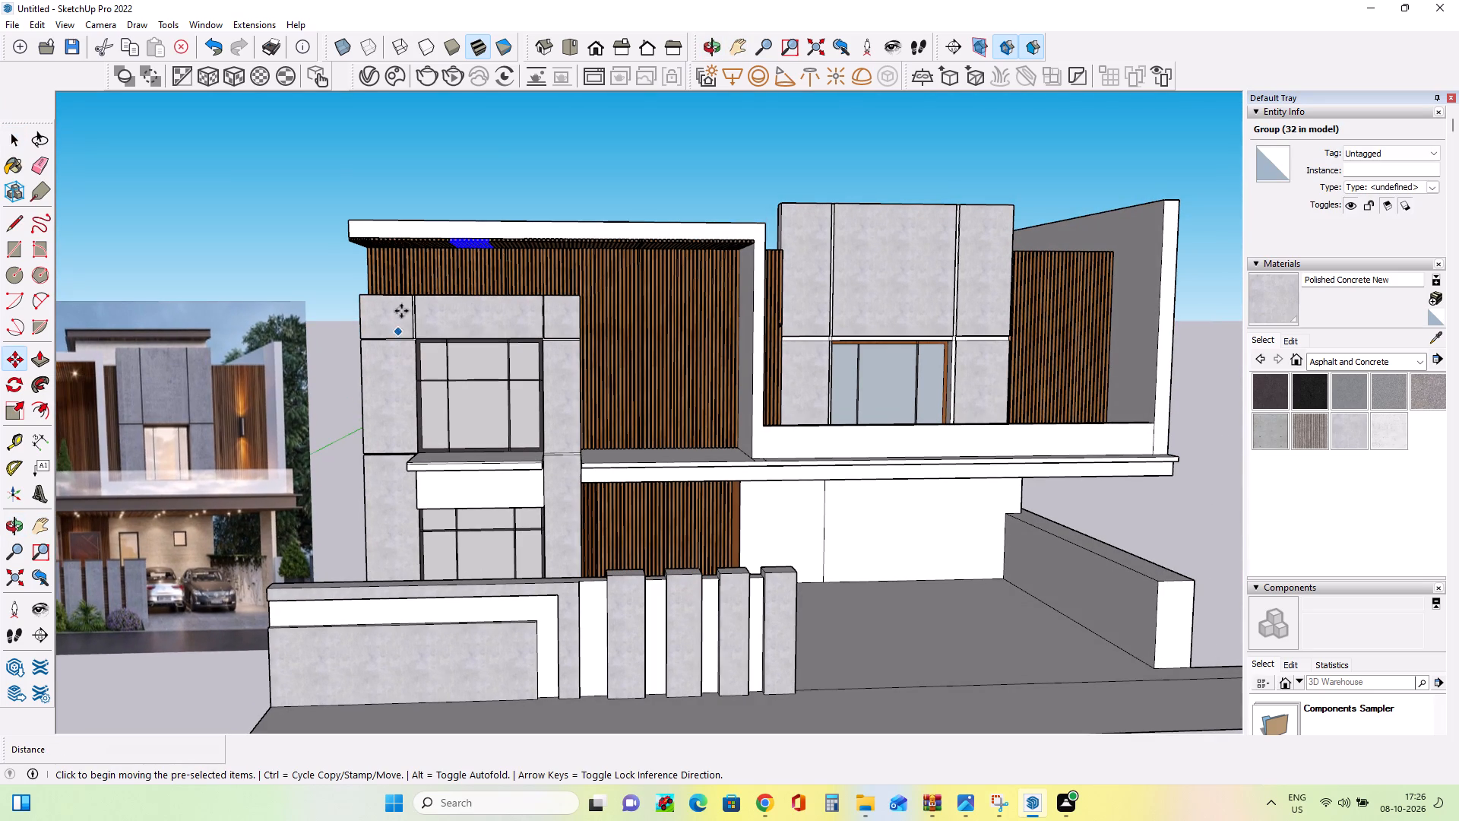
pyautogui.click(481, 245)
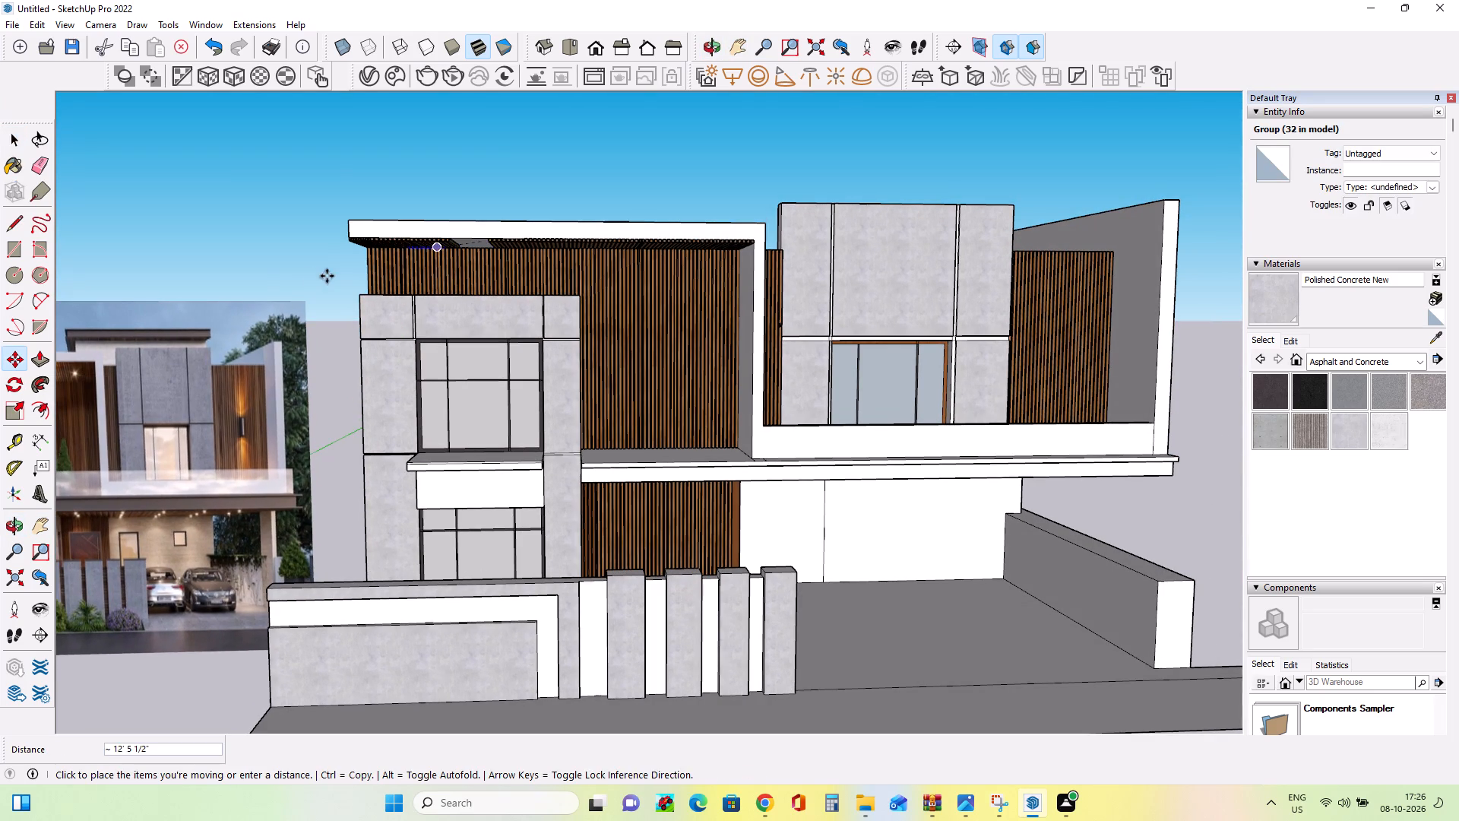
pyautogui.scroll(-6, 285, 263)
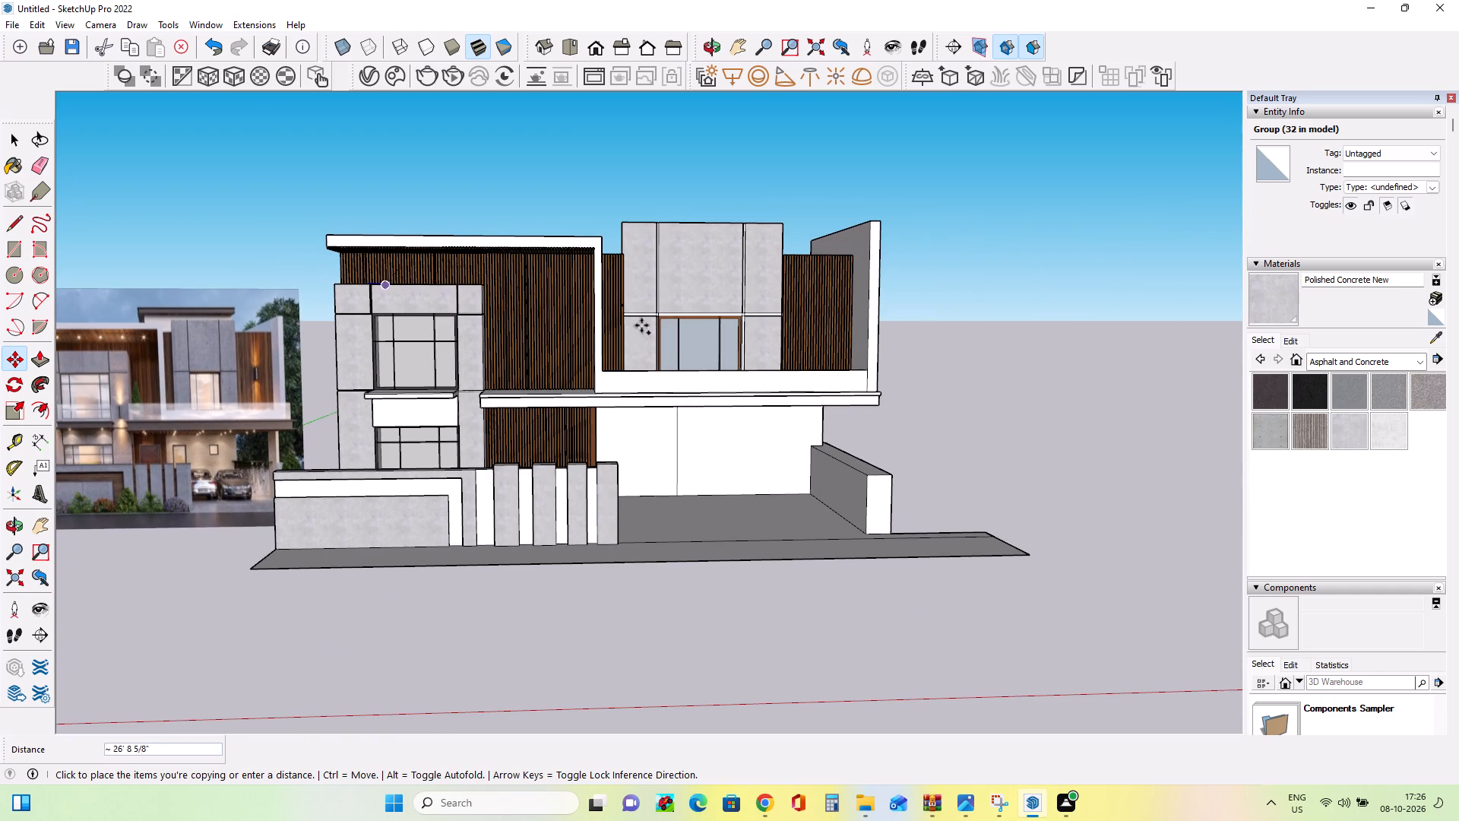
pyautogui.click(1075, 484)
# Stretch the end slat group of the ground-floor wall outward to the wall's corner, scaling its width by about 1.25.
pyautogui.scroll(7, 618, 439)
pyautogui.moveTo(686, 458); pyautogui.dragTo(647, 473, button='middle')
pyautogui.moveTo(590, 465); pyautogui.dragTo(574, 498, button='middle')
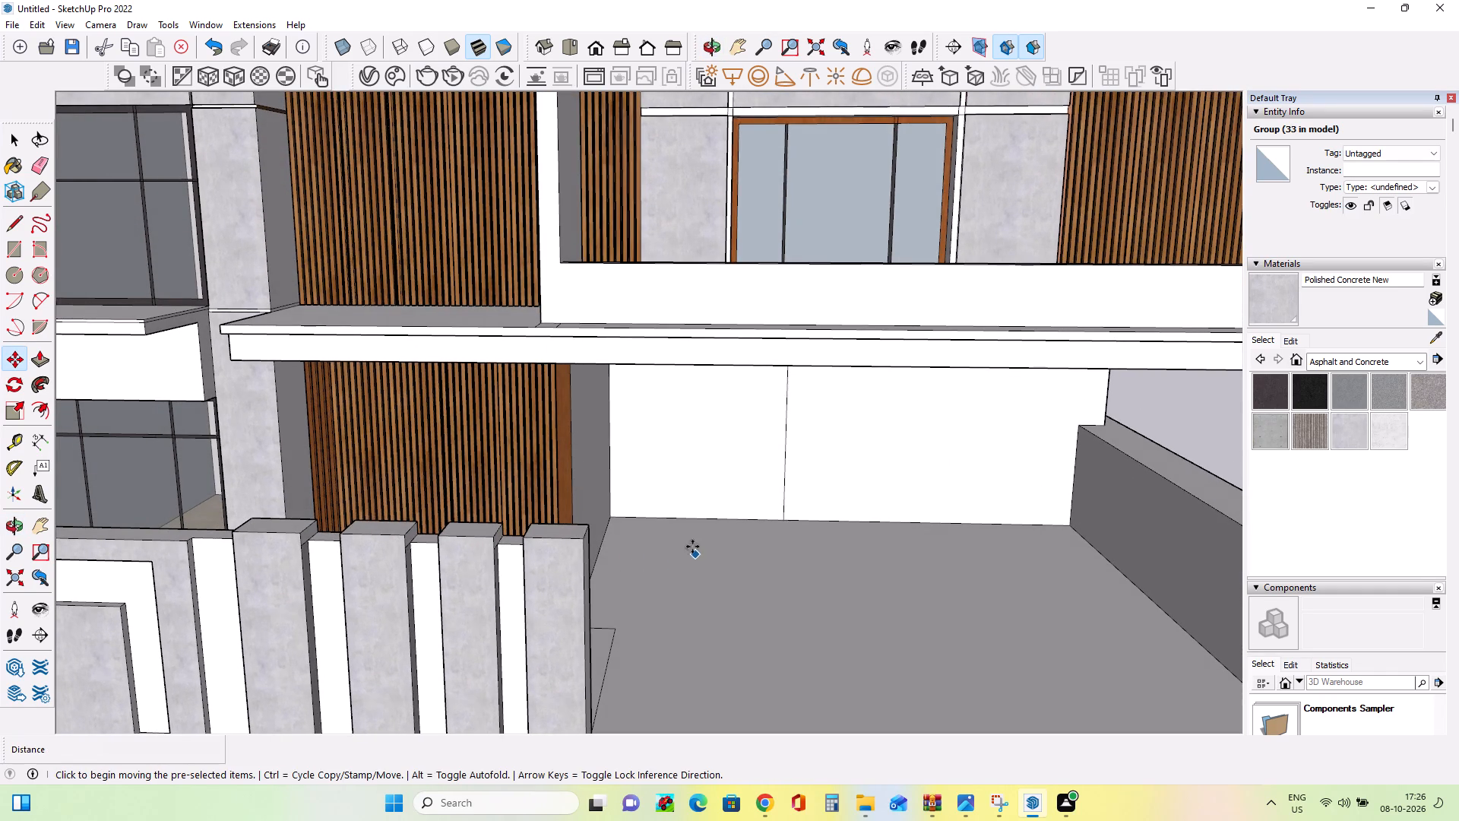
pyautogui.moveTo(668, 550); pyautogui.dragTo(577, 557, button='middle')
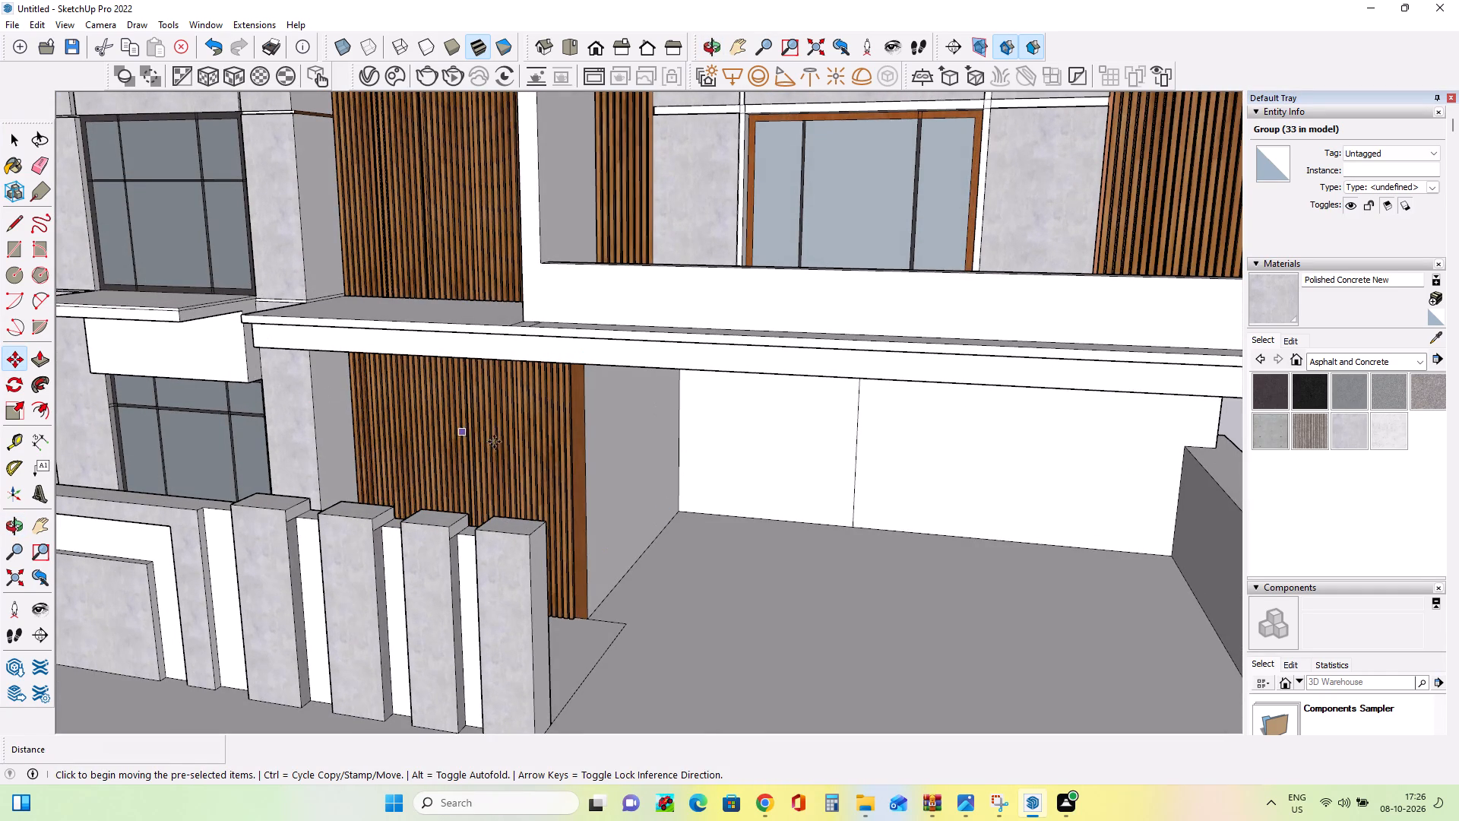
pyautogui.moveTo(503, 451); pyautogui.dragTo(543, 468, button='middle')
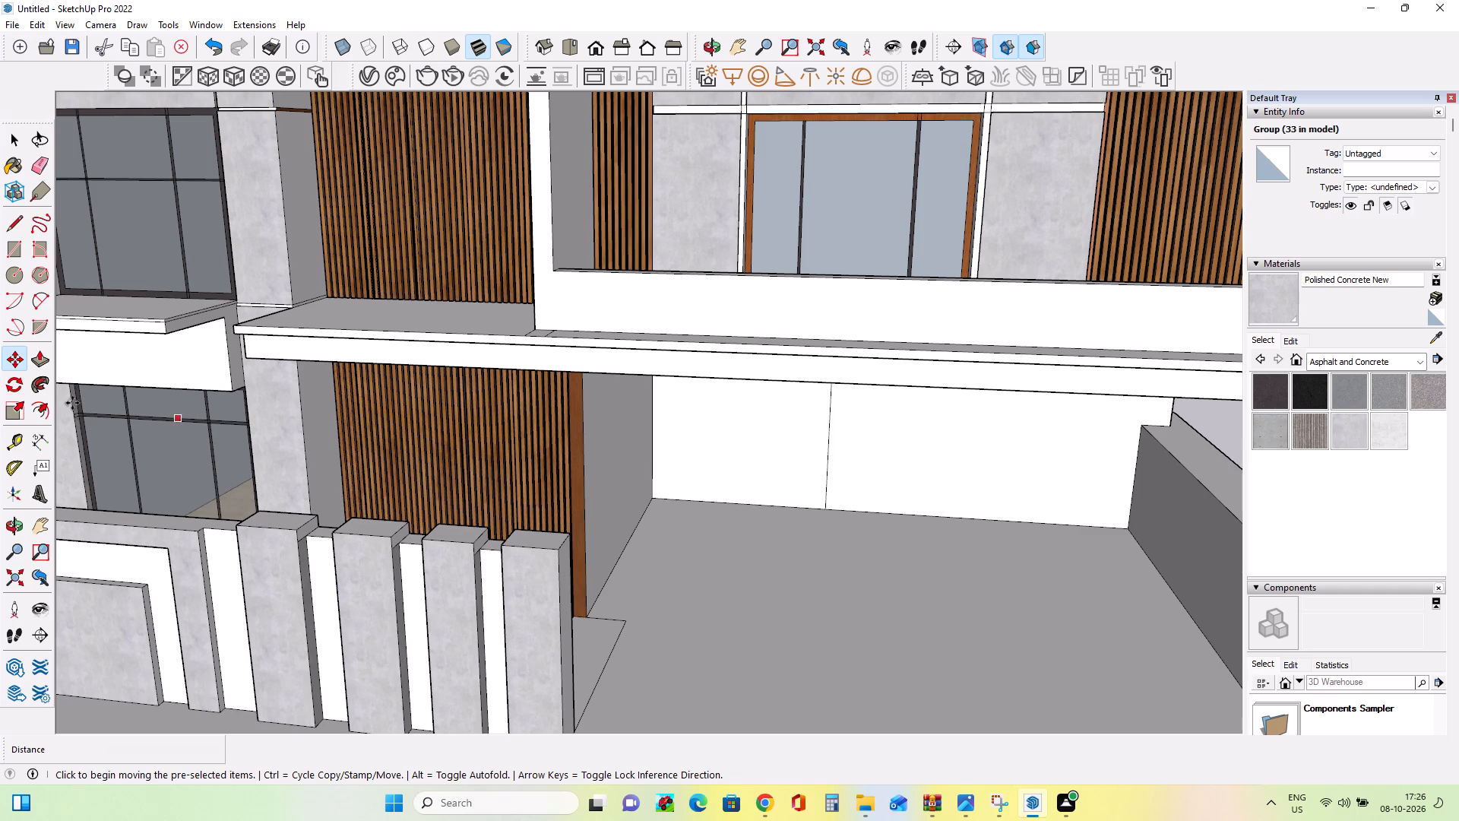
pyautogui.click(10, 144)
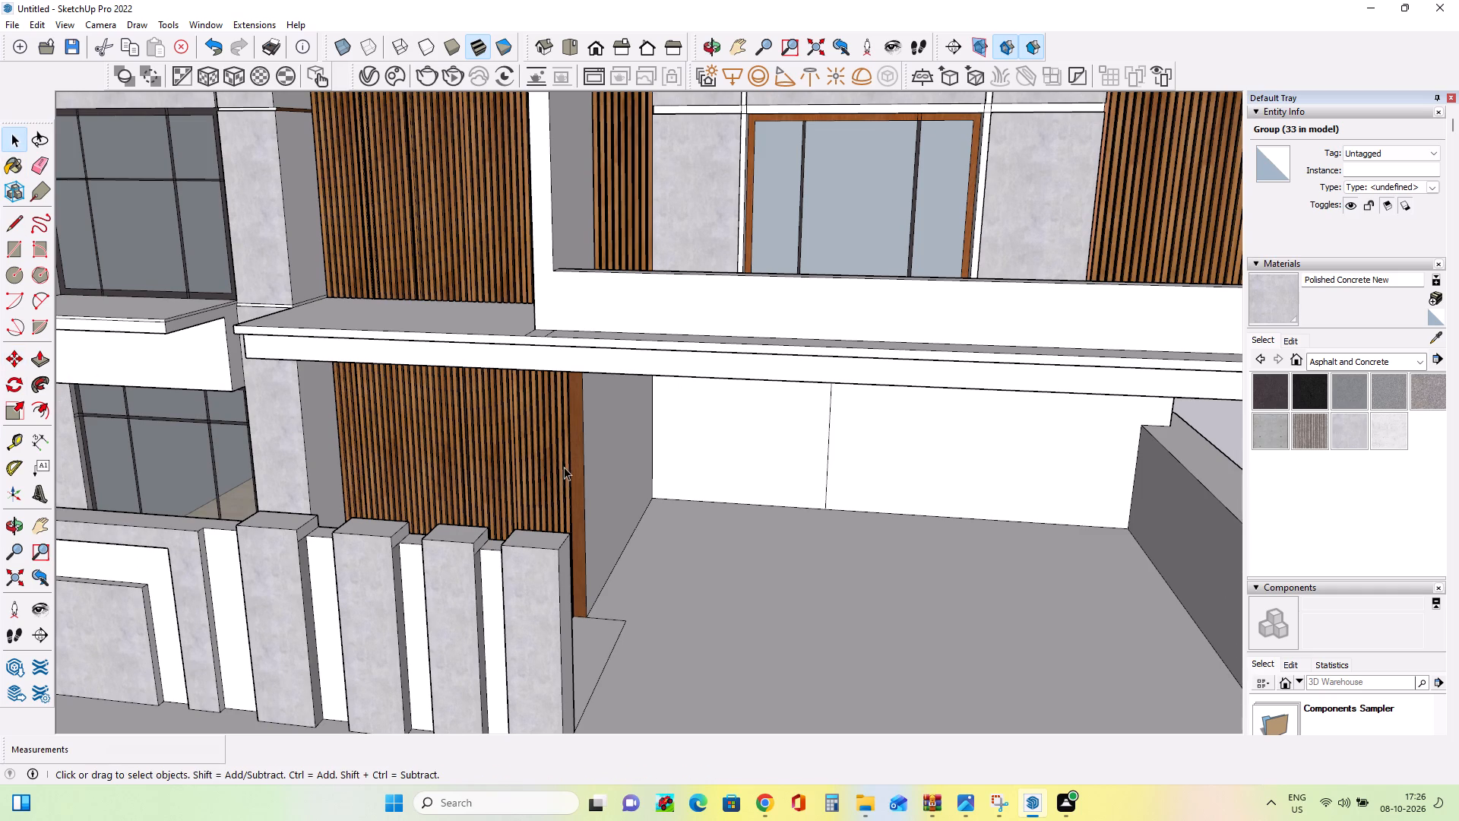
pyautogui.click(562, 466)
pyautogui.click(17, 417)
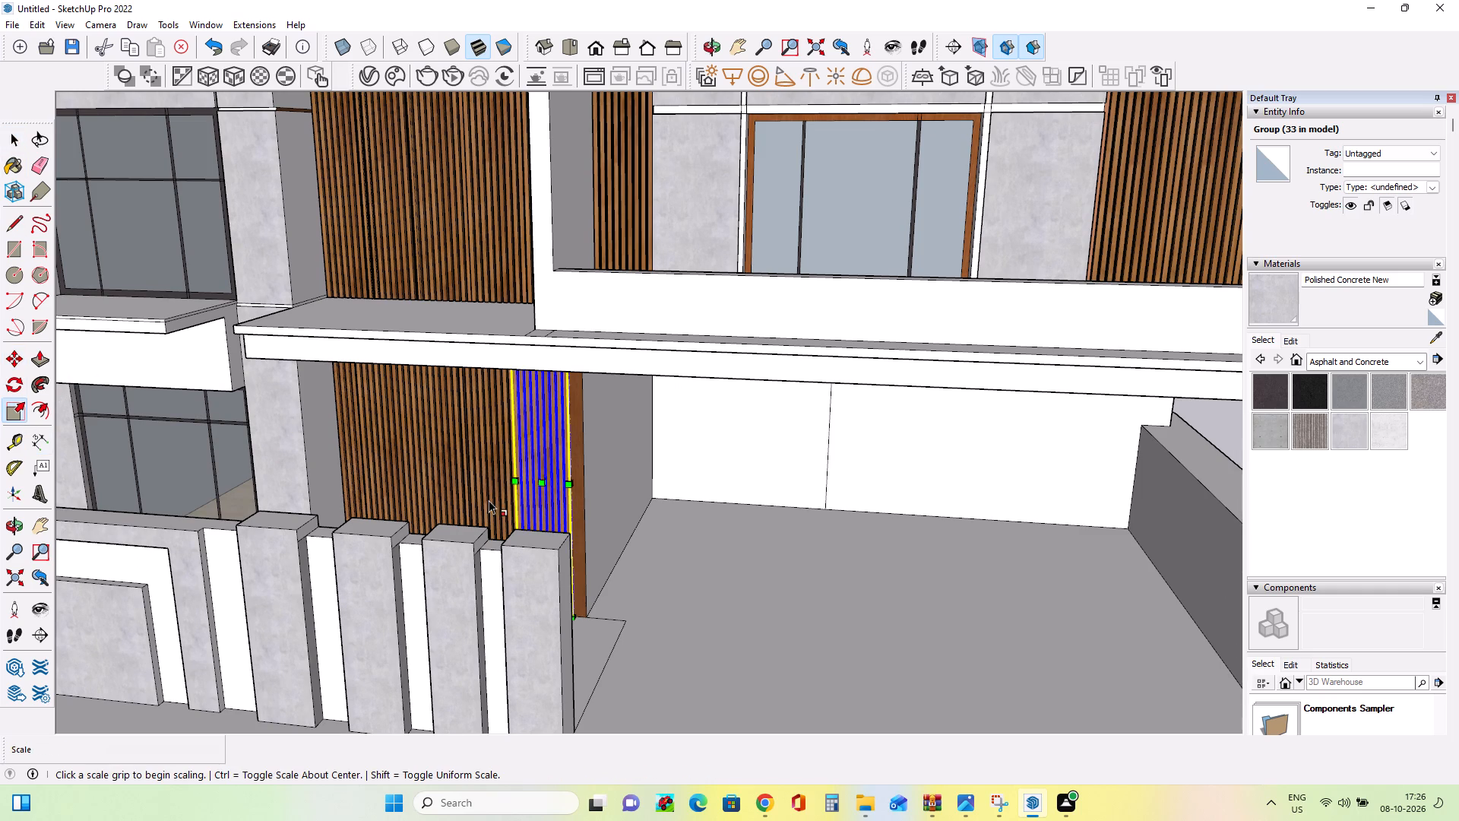
pyautogui.scroll(3, 487, 494)
pyautogui.moveTo(639, 497); pyautogui.dragTo(497, 496, button='middle')
pyautogui.scroll(11, 623, 477)
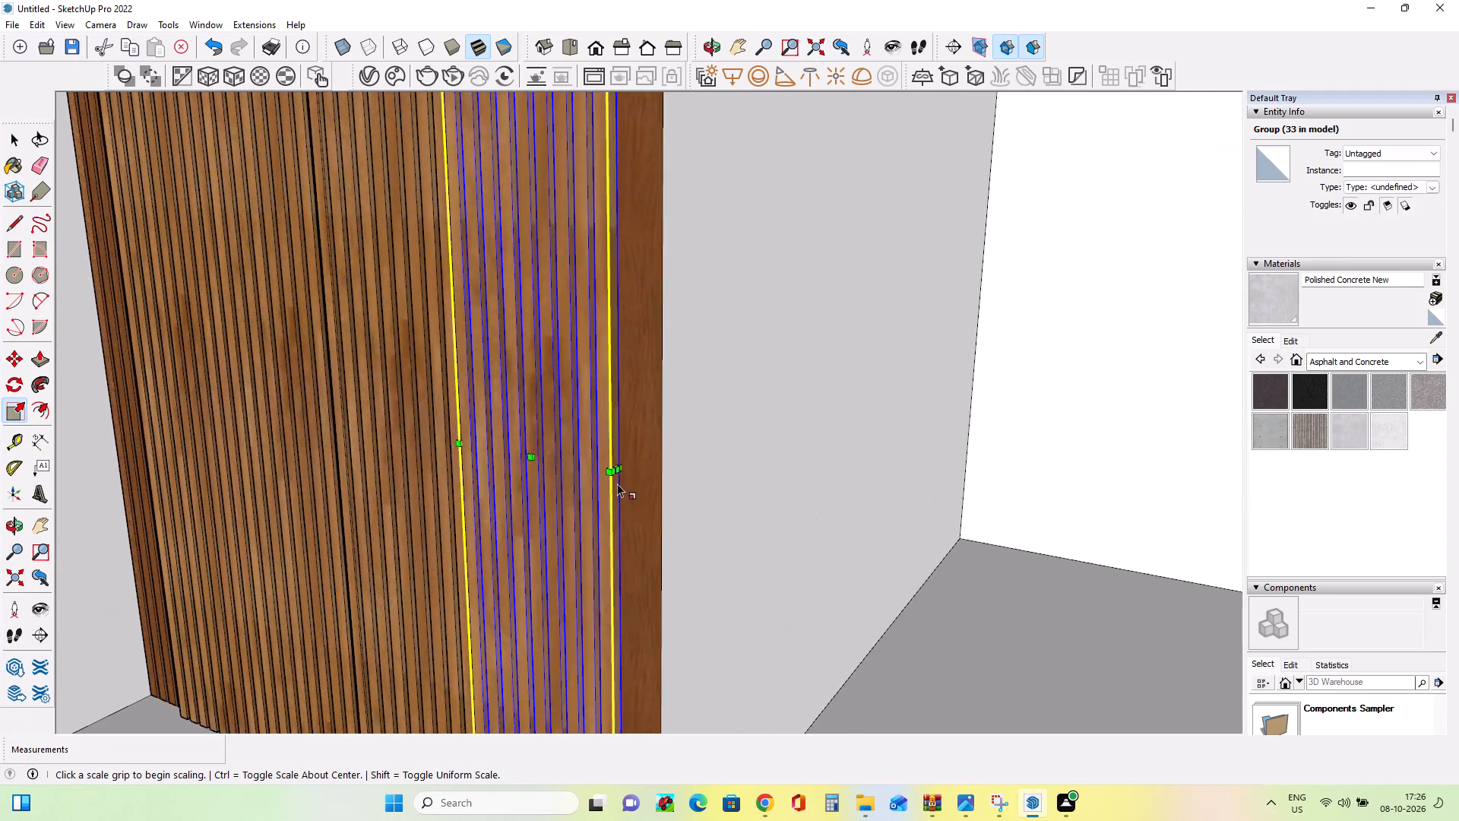
pyautogui.click(619, 469)
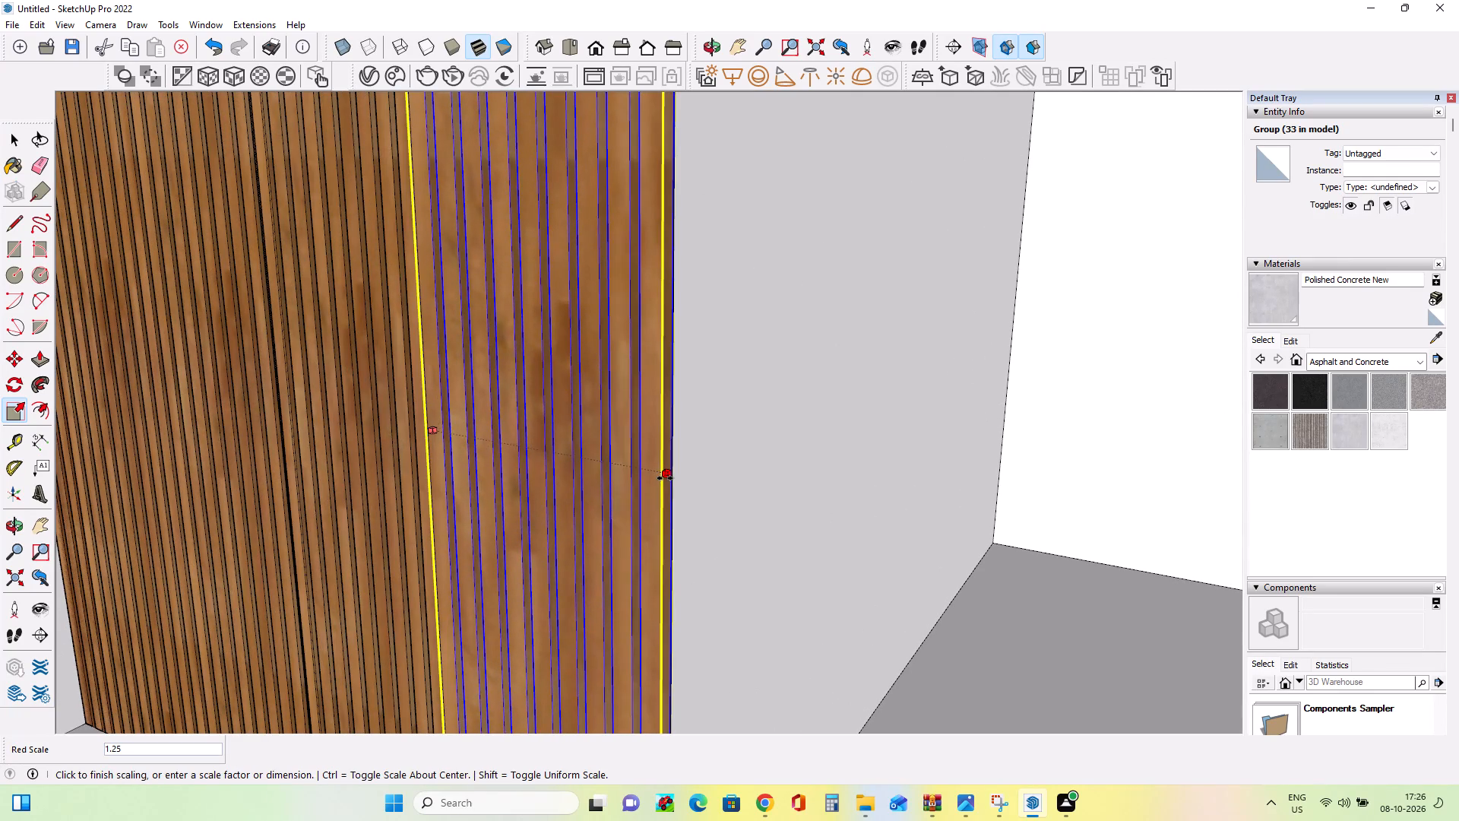
pyautogui.click(665, 478)
pyautogui.scroll(-14, 685, 488)
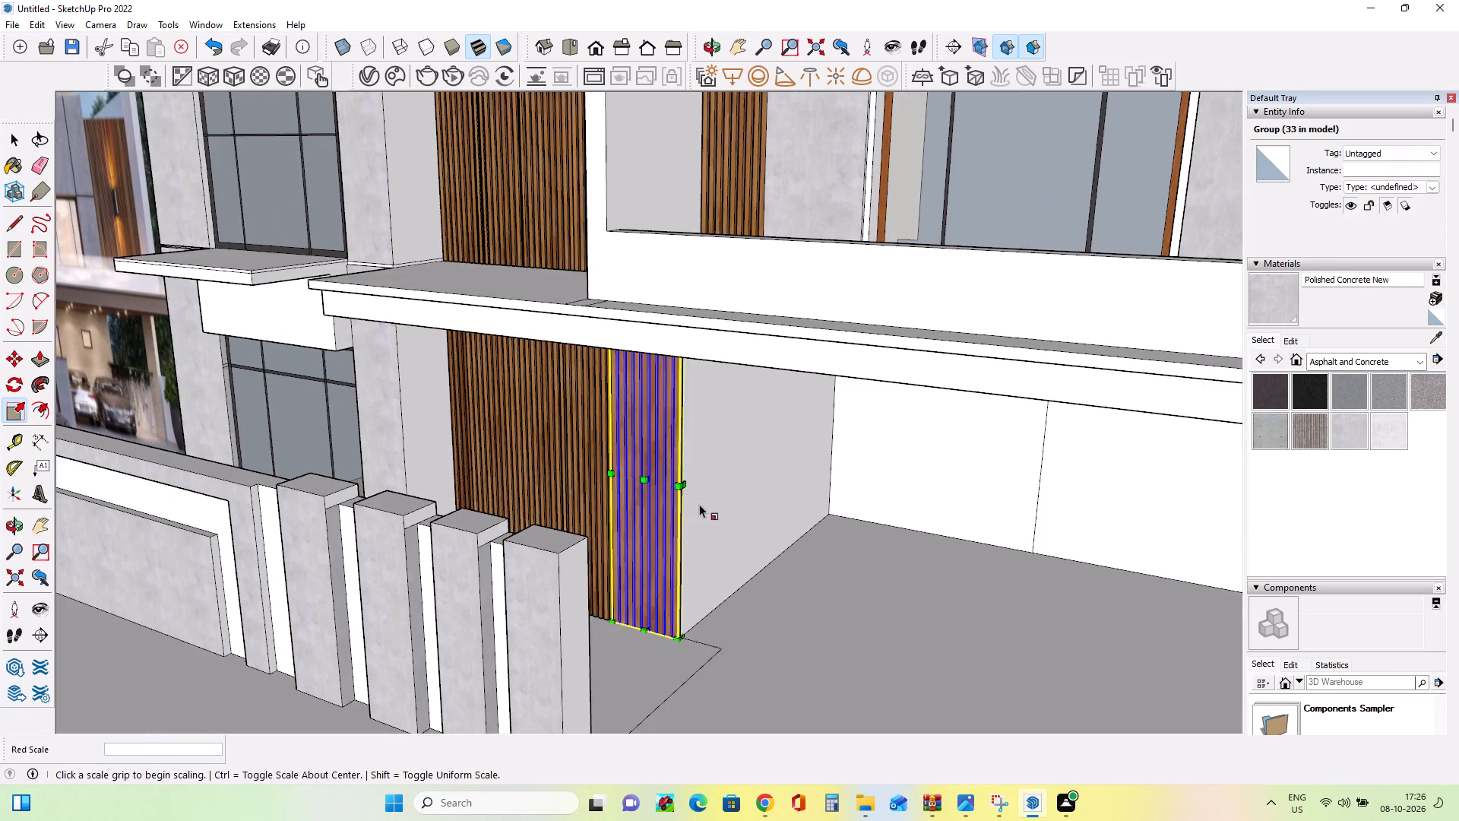
pyautogui.moveTo(706, 510); pyautogui.dragTo(720, 520, button='middle')
pyautogui.scroll(-7, 706, 510)
pyautogui.moveTo(750, 521); pyautogui.dragTo(852, 533, button='middle')
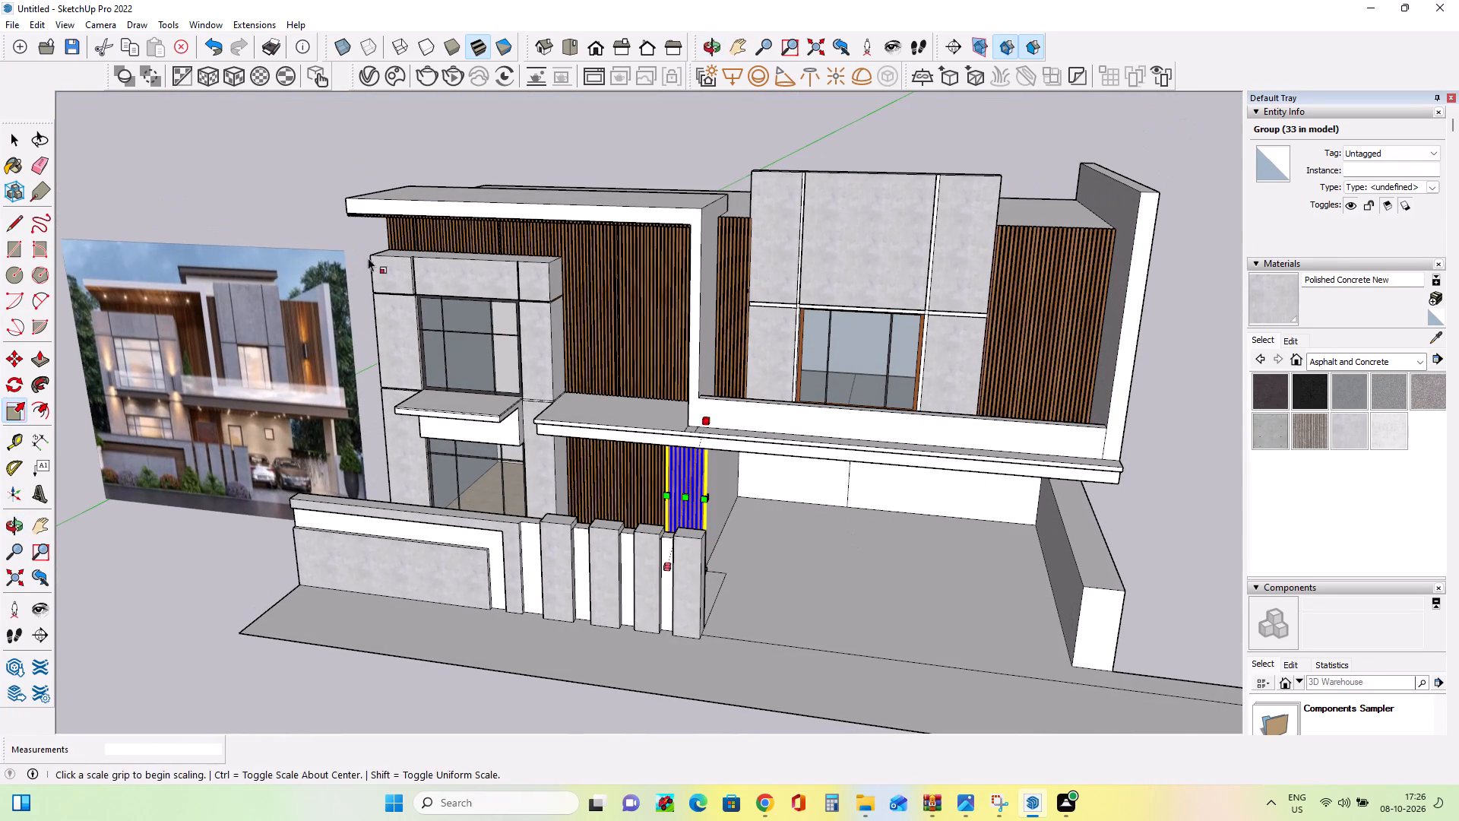
pyautogui.click(19, 148)
pyautogui.click(182, 139)
# Inspect the slats under the roof overhang and the bare underside of the porch canopy.
pyautogui.moveTo(492, 440); pyautogui.dragTo(495, 438, button='middle')
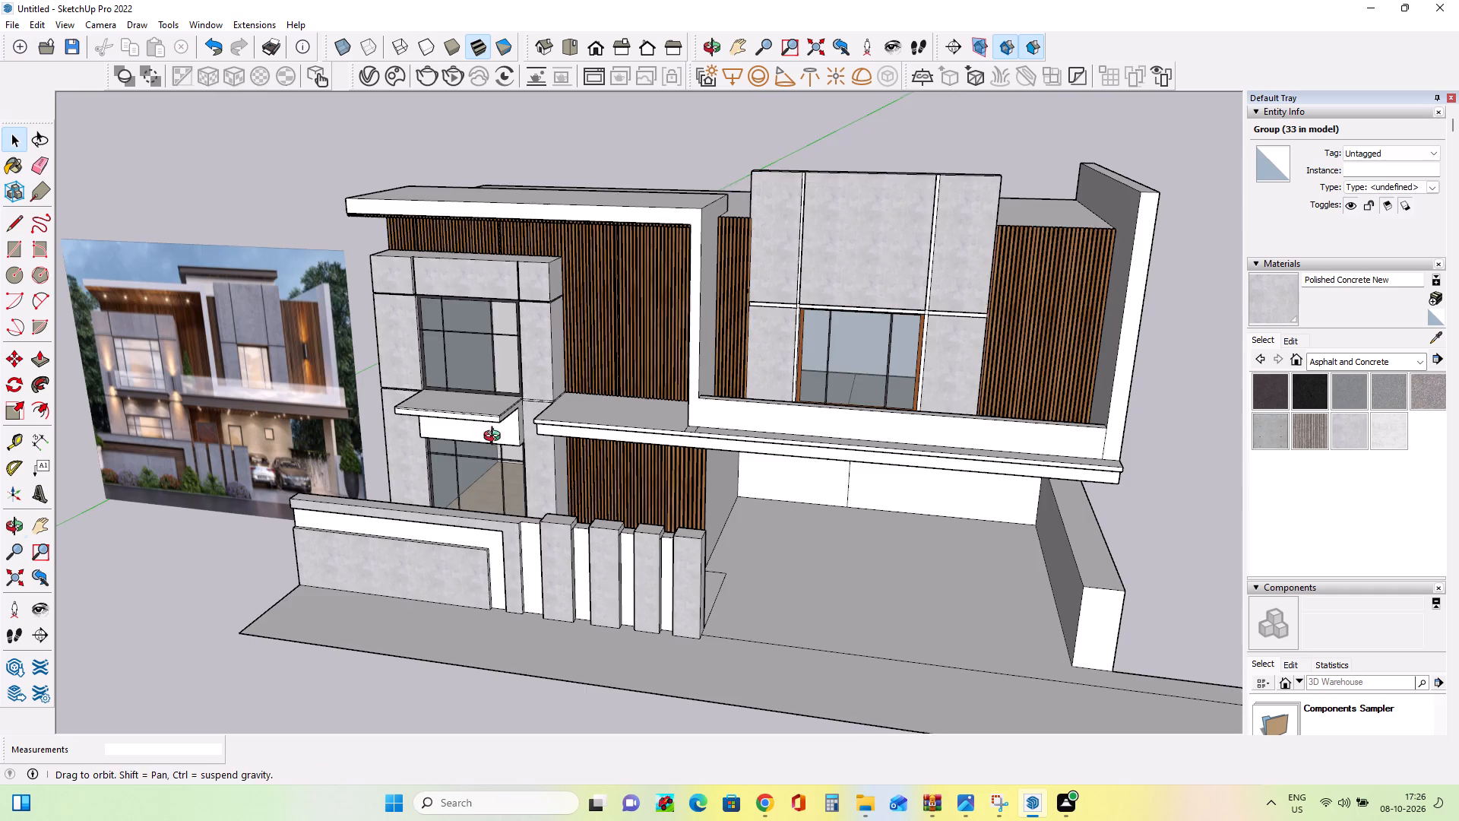
pyautogui.moveTo(495, 438); pyautogui.dragTo(568, 349, button='middle')
pyautogui.moveTo(613, 423); pyautogui.dragTo(638, 369, button='middle')
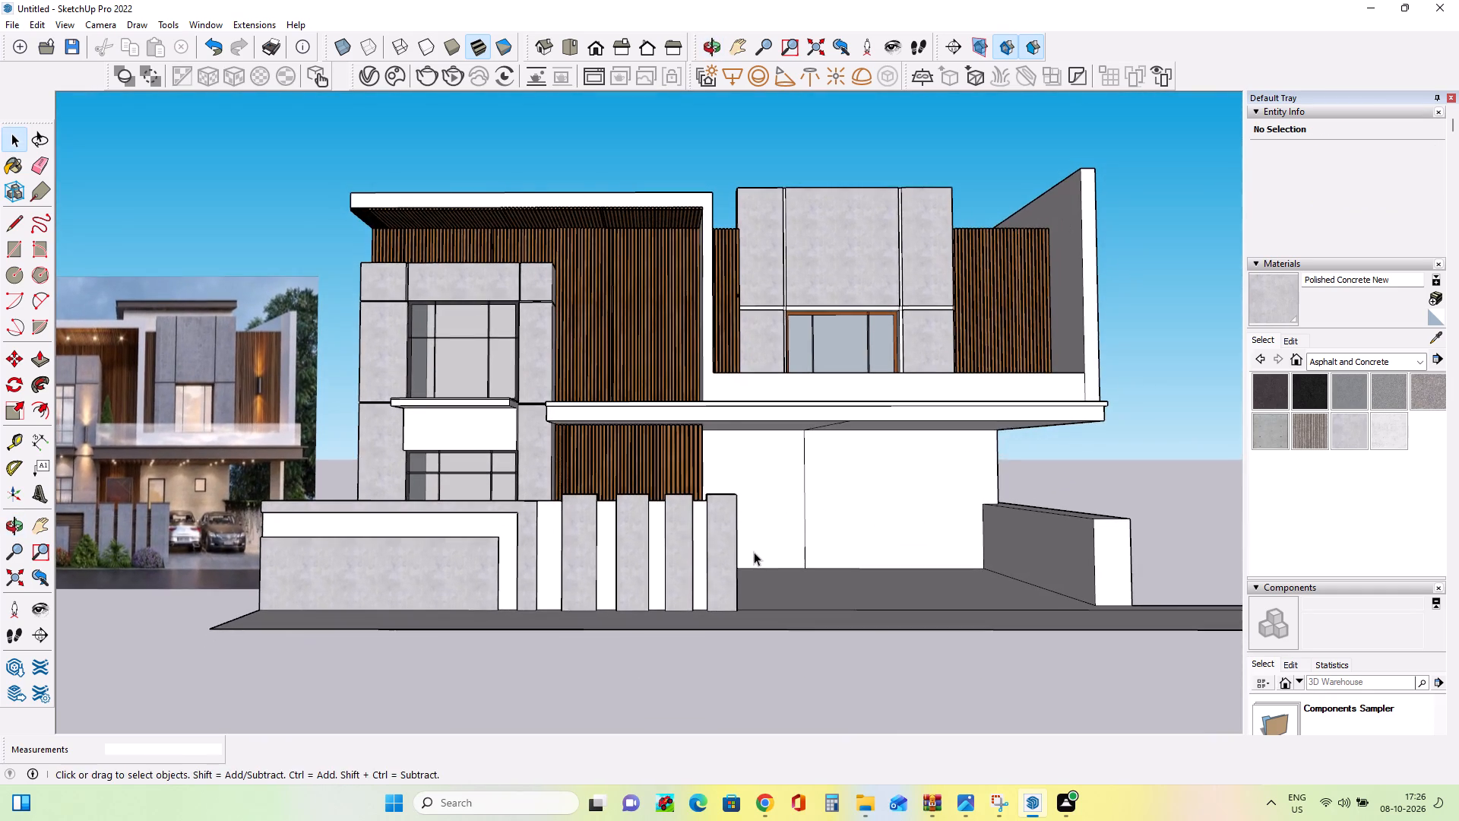
pyautogui.moveTo(745, 540); pyautogui.dragTo(691, 417, button='middle')
pyautogui.scroll(3, 631, 268)
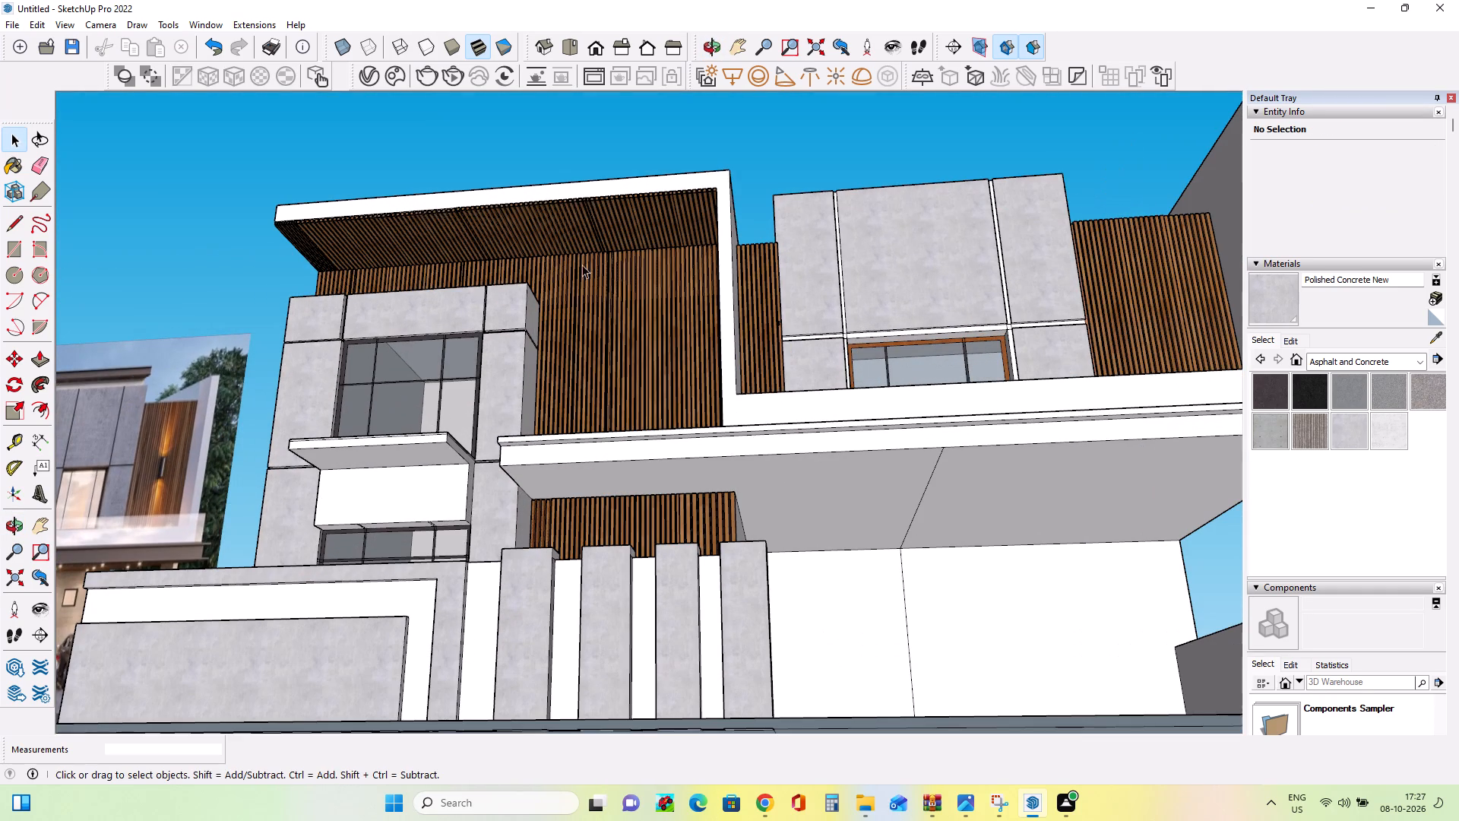
pyautogui.click(695, 220)
pyautogui.scroll(-2, 562, 334)
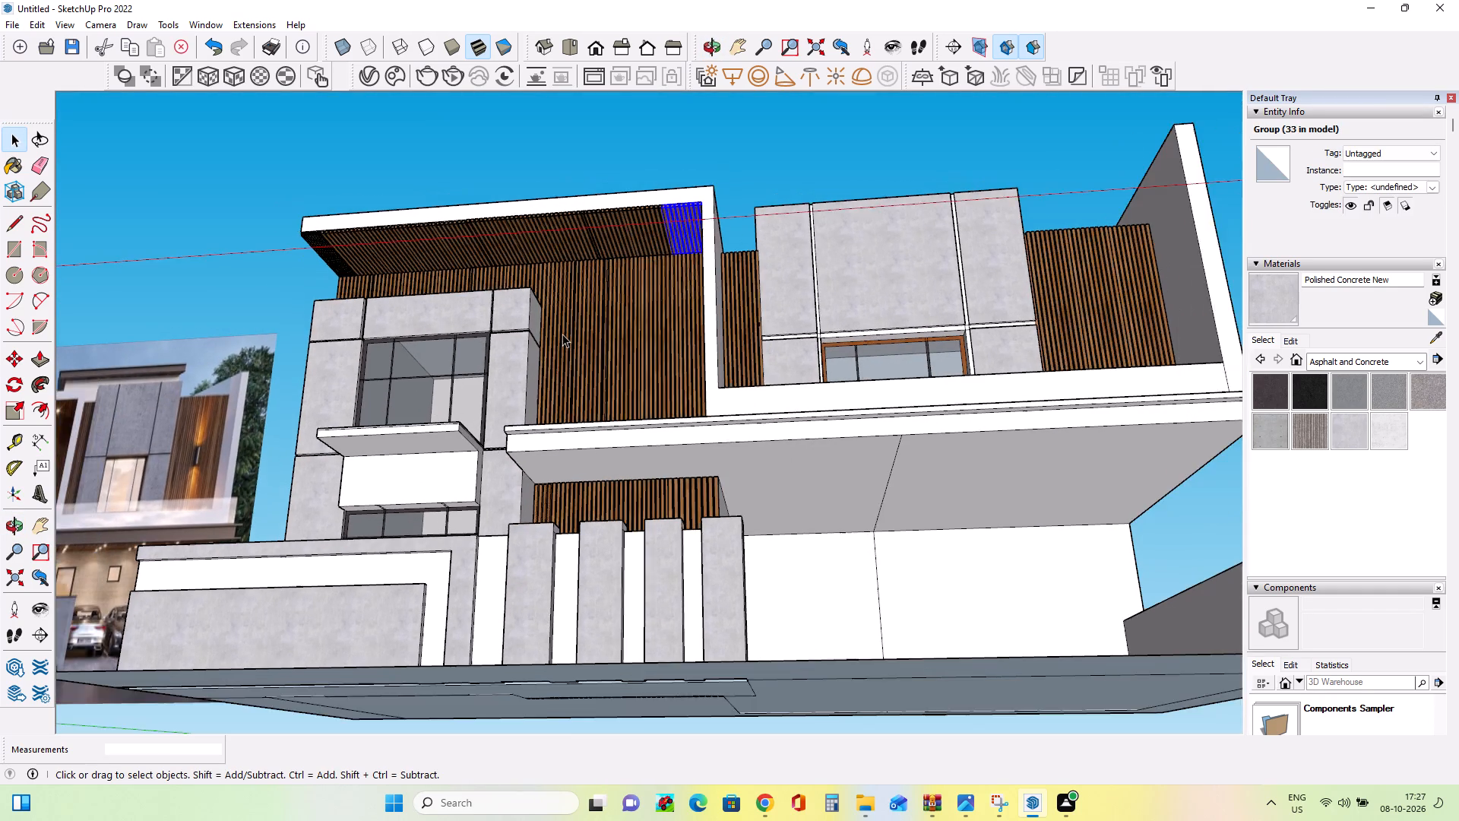
pyautogui.scroll(-9, 562, 334)
pyautogui.moveTo(673, 388); pyautogui.dragTo(680, 460, button='middle')
pyautogui.middleClick(686, 517)
pyautogui.click(988, 327)
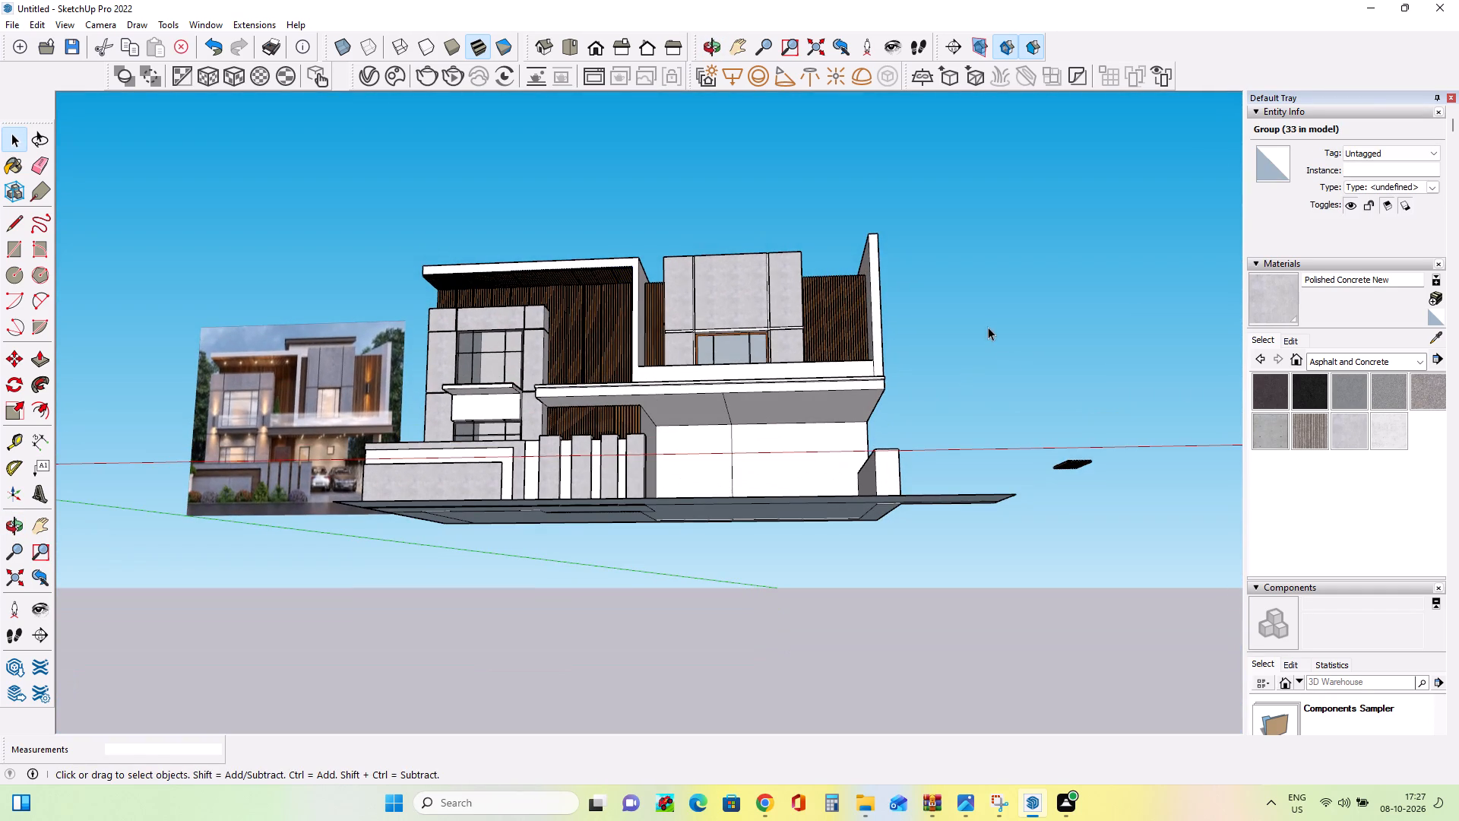
# Copy the loose slat group beside the house to the outer front corner of the porch canopy's underside.
pyautogui.click(1074, 456)
pyautogui.scroll(4, 1080, 478)
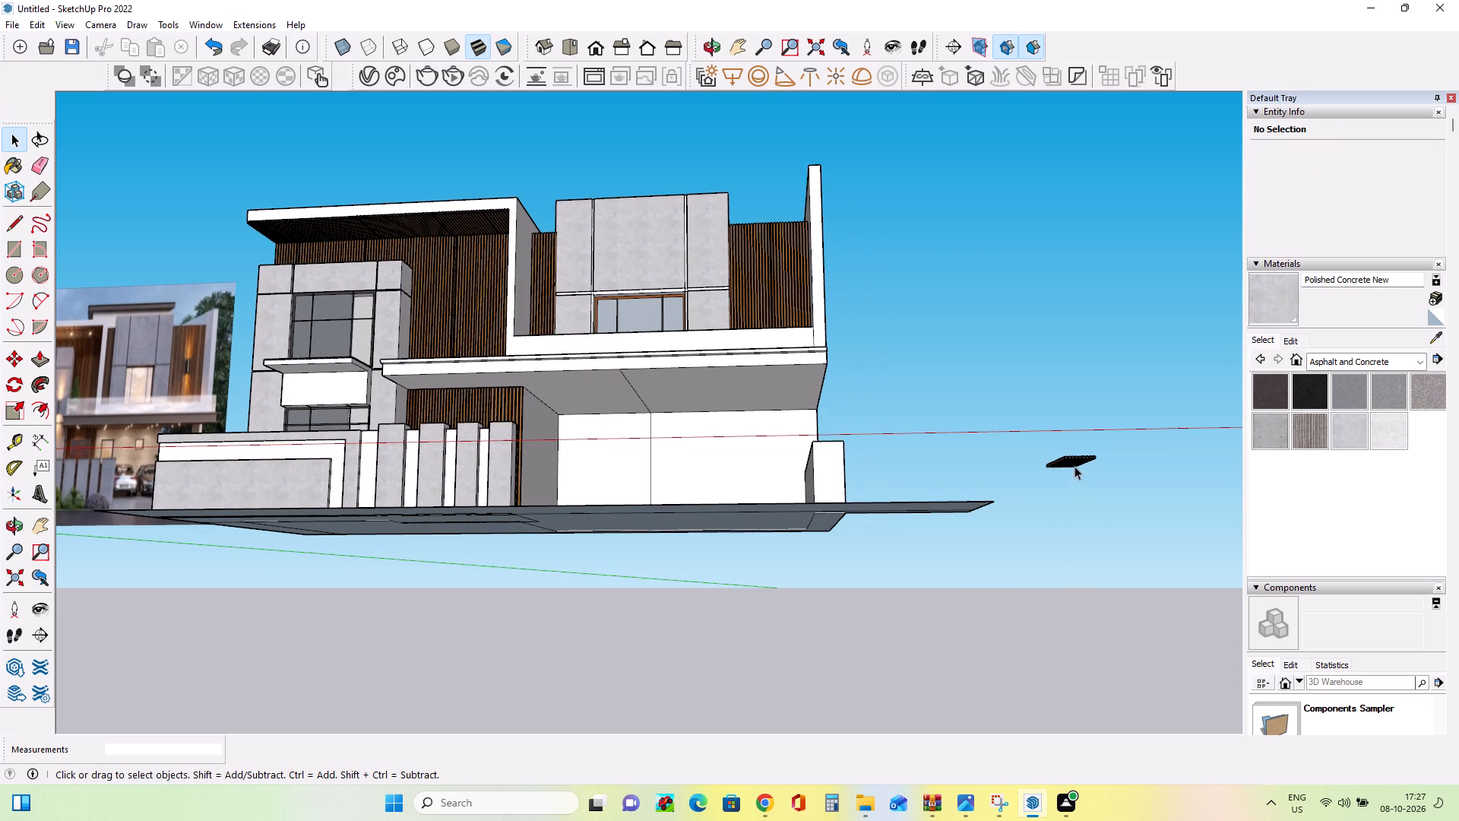
pyautogui.click(1072, 460)
pyautogui.moveTo(1051, 482); pyautogui.dragTo(1089, 643, button='middle')
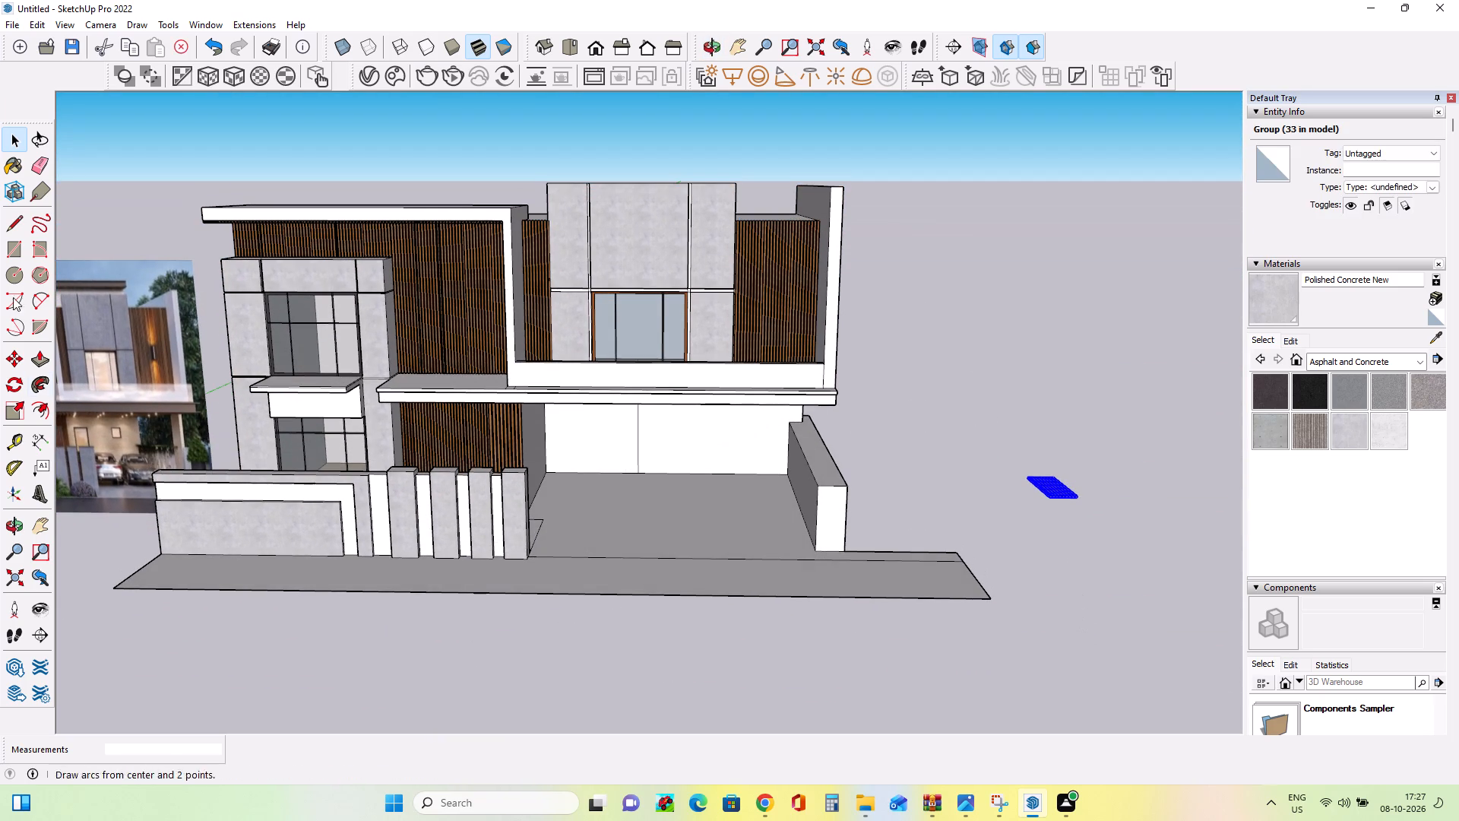
pyautogui.click(7, 366)
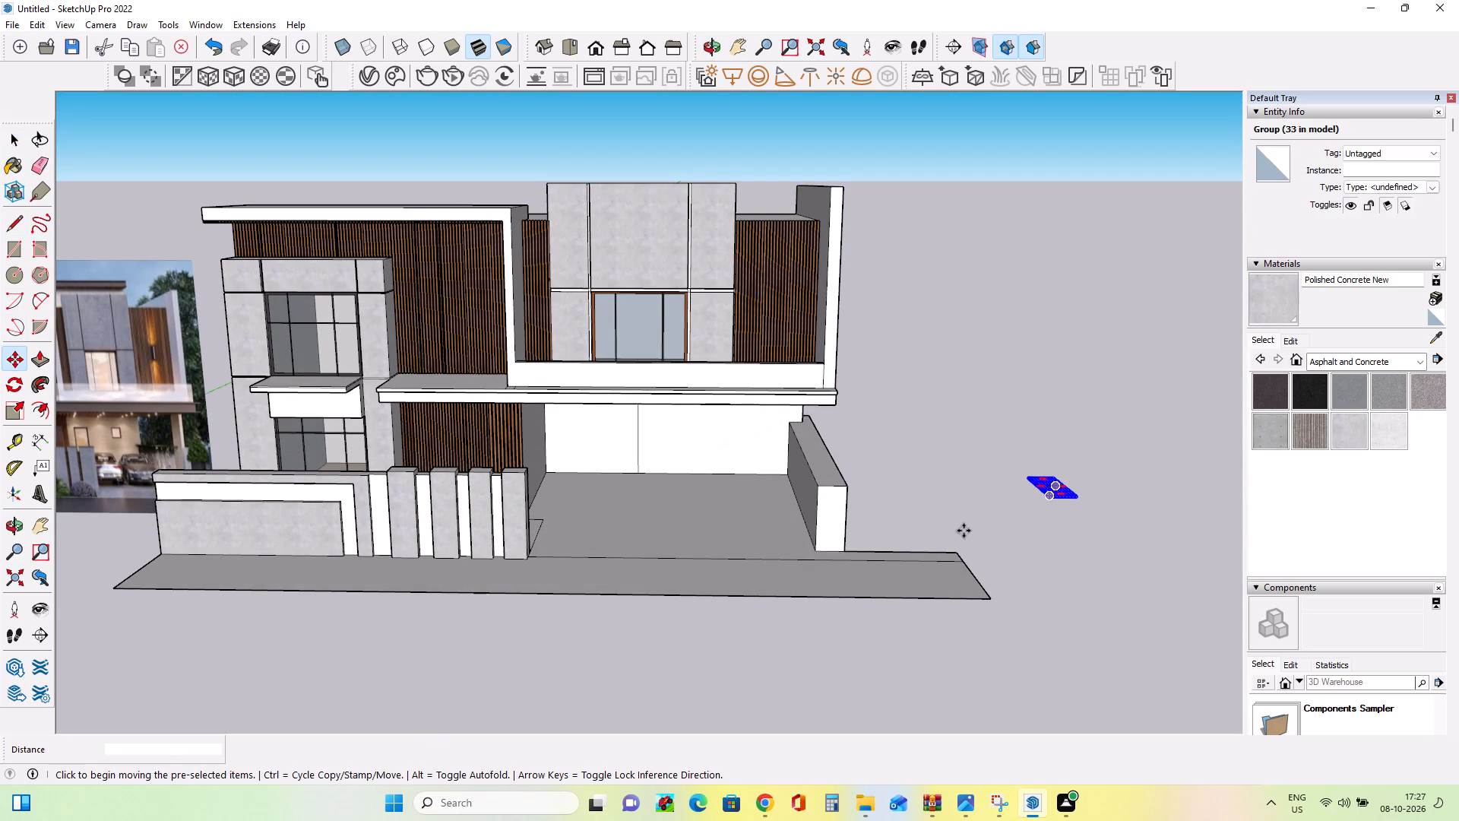
pyautogui.click(1055, 502)
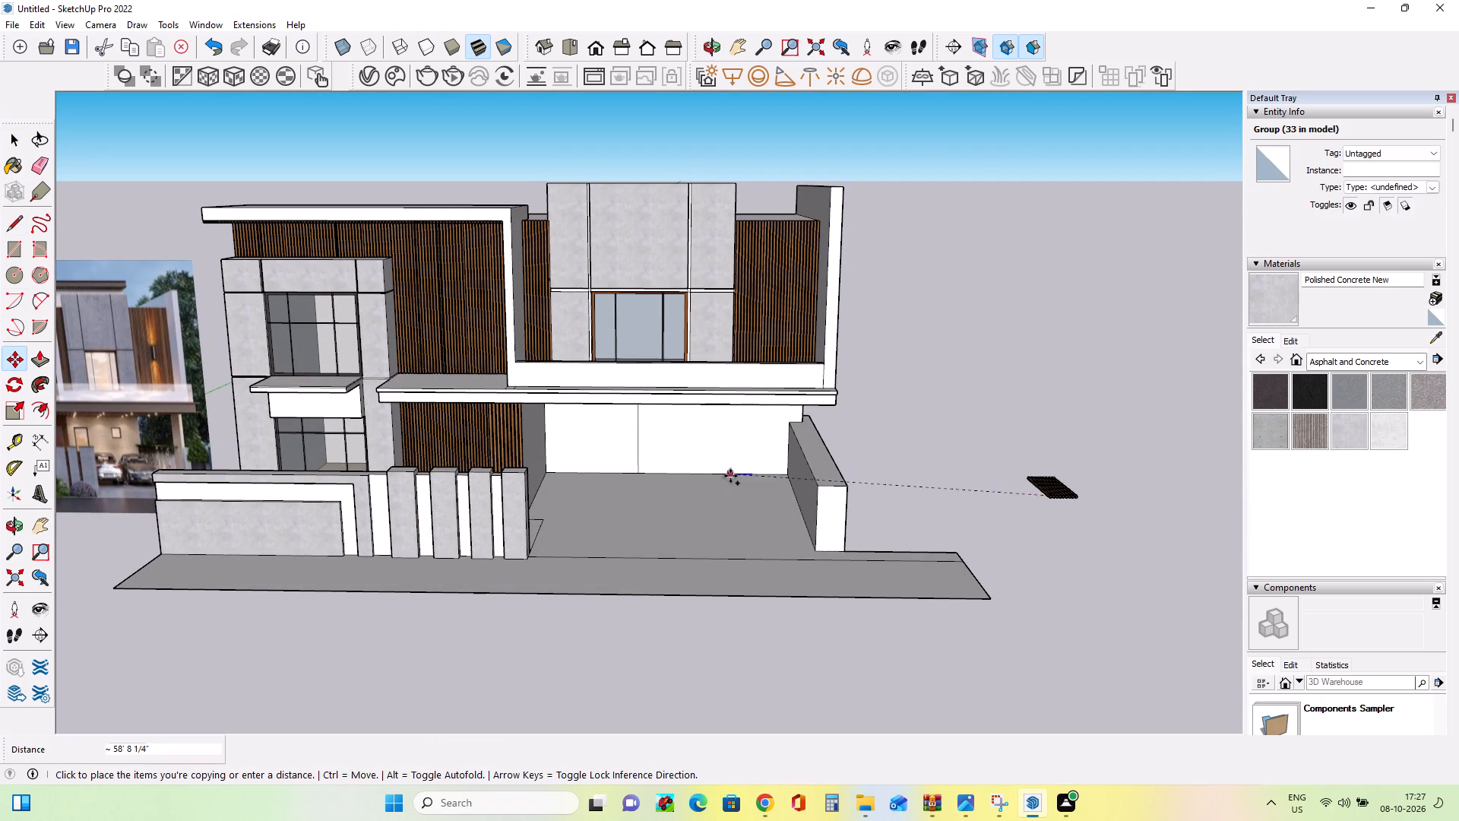
pyautogui.moveTo(730, 476); pyautogui.dragTo(755, 388, button='middle')
pyautogui.moveTo(788, 417); pyautogui.dragTo(769, 353, button='middle')
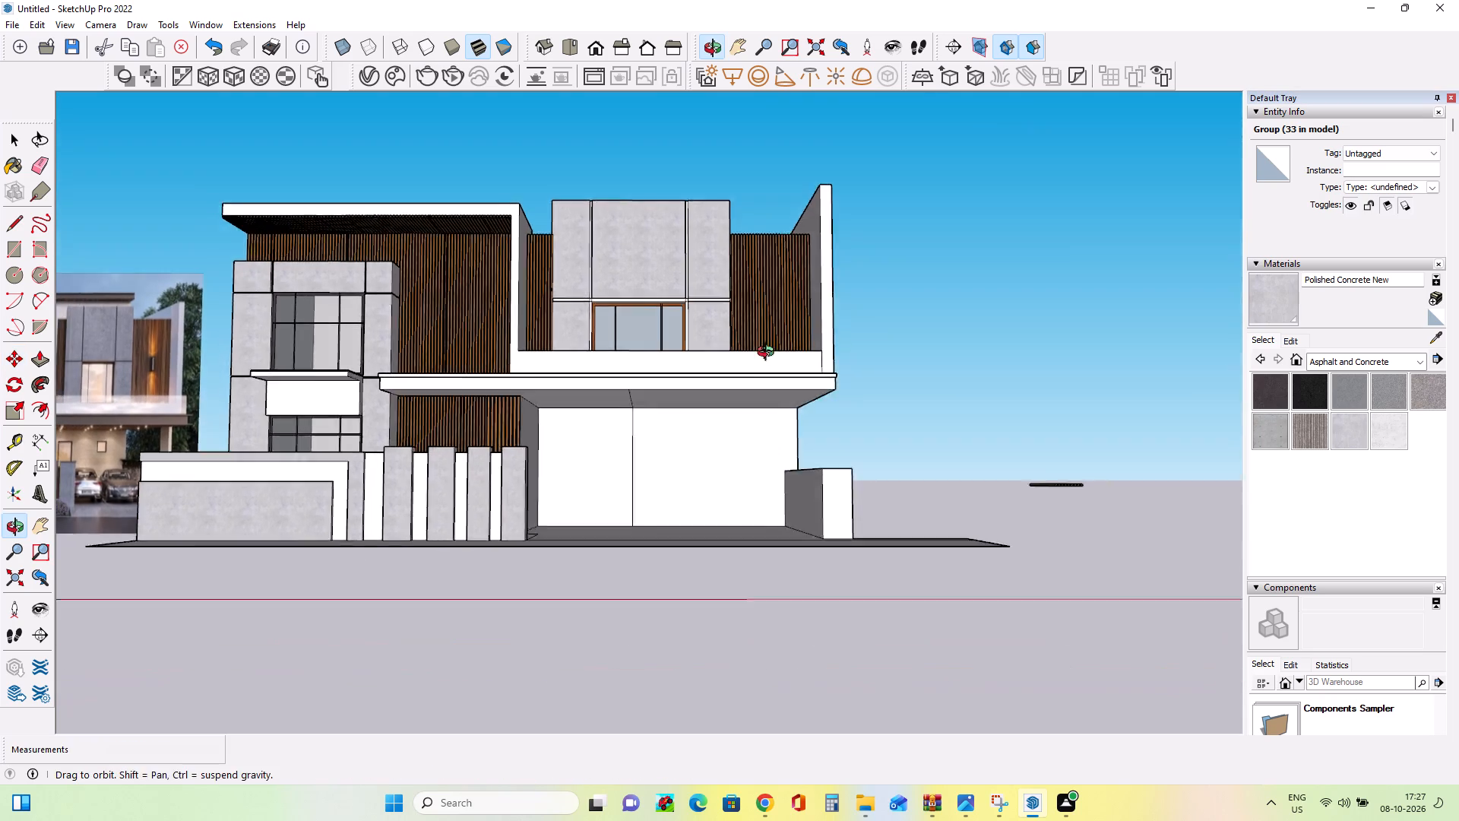
pyautogui.moveTo(769, 353); pyautogui.dragTo(764, 339, button='middle')
pyautogui.scroll(8, 811, 424)
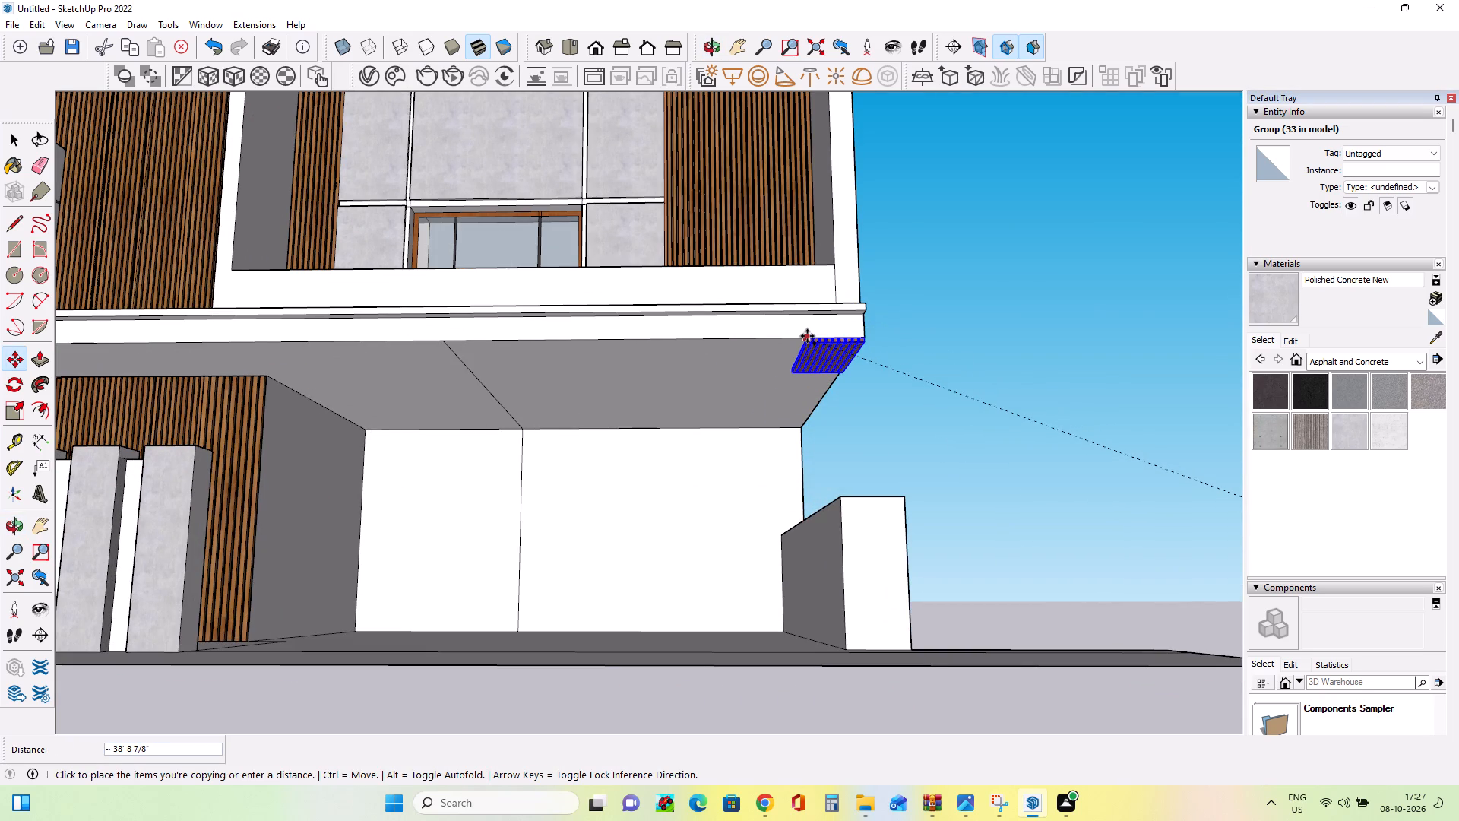
pyautogui.click(807, 336)
# Stretch the canopy slat group from the front edge toward the porch's rear, scaling its length by about 3.88.
pyautogui.moveTo(919, 379); pyautogui.dragTo(593, 378, button='middle')
pyautogui.scroll(3, 720, 379)
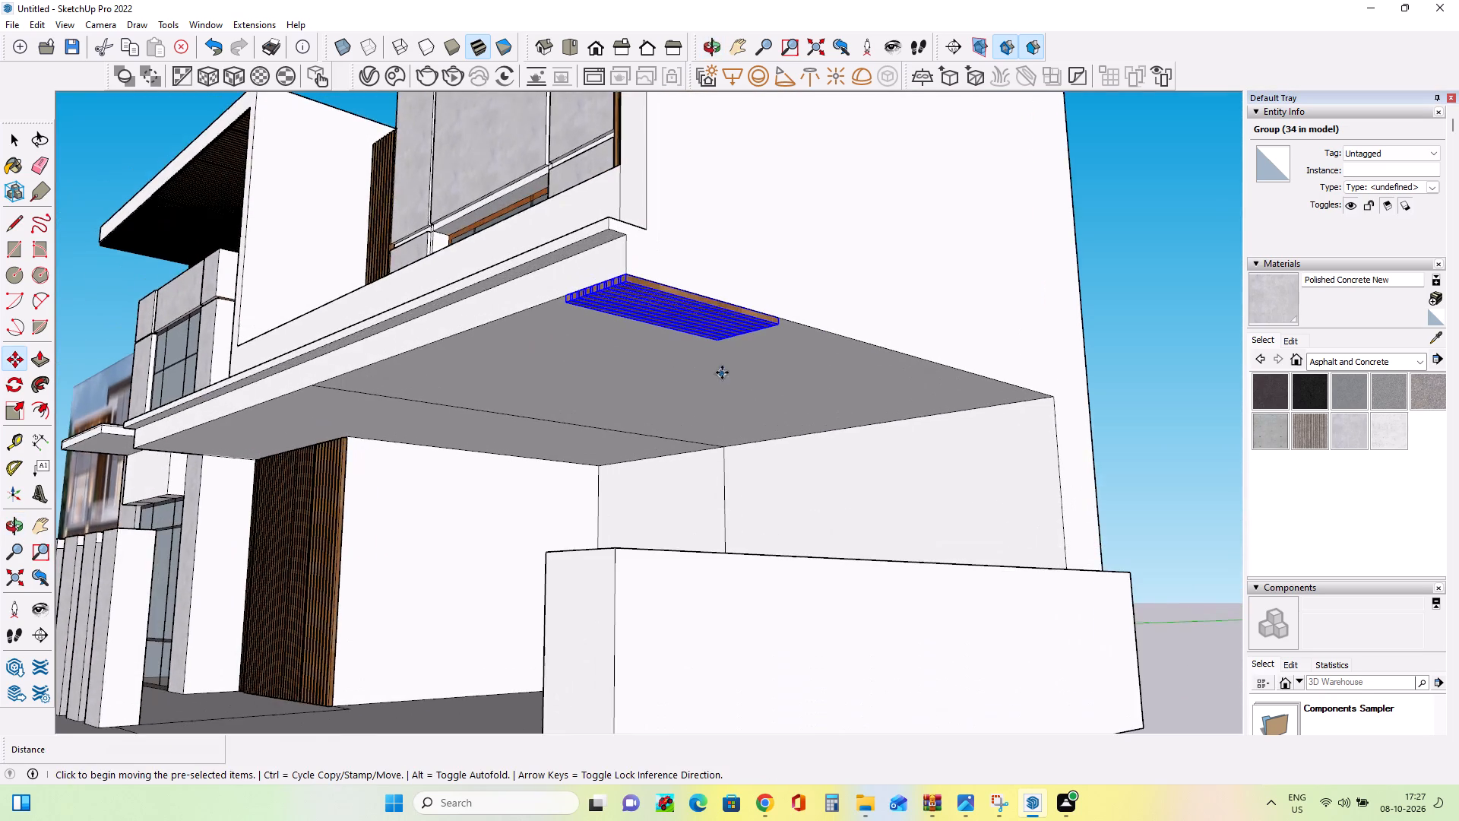
pyautogui.moveTo(828, 392); pyautogui.dragTo(674, 385, button='middle')
pyautogui.scroll(3, 526, 350)
pyautogui.moveTo(536, 357); pyautogui.dragTo(465, 383, button='middle')
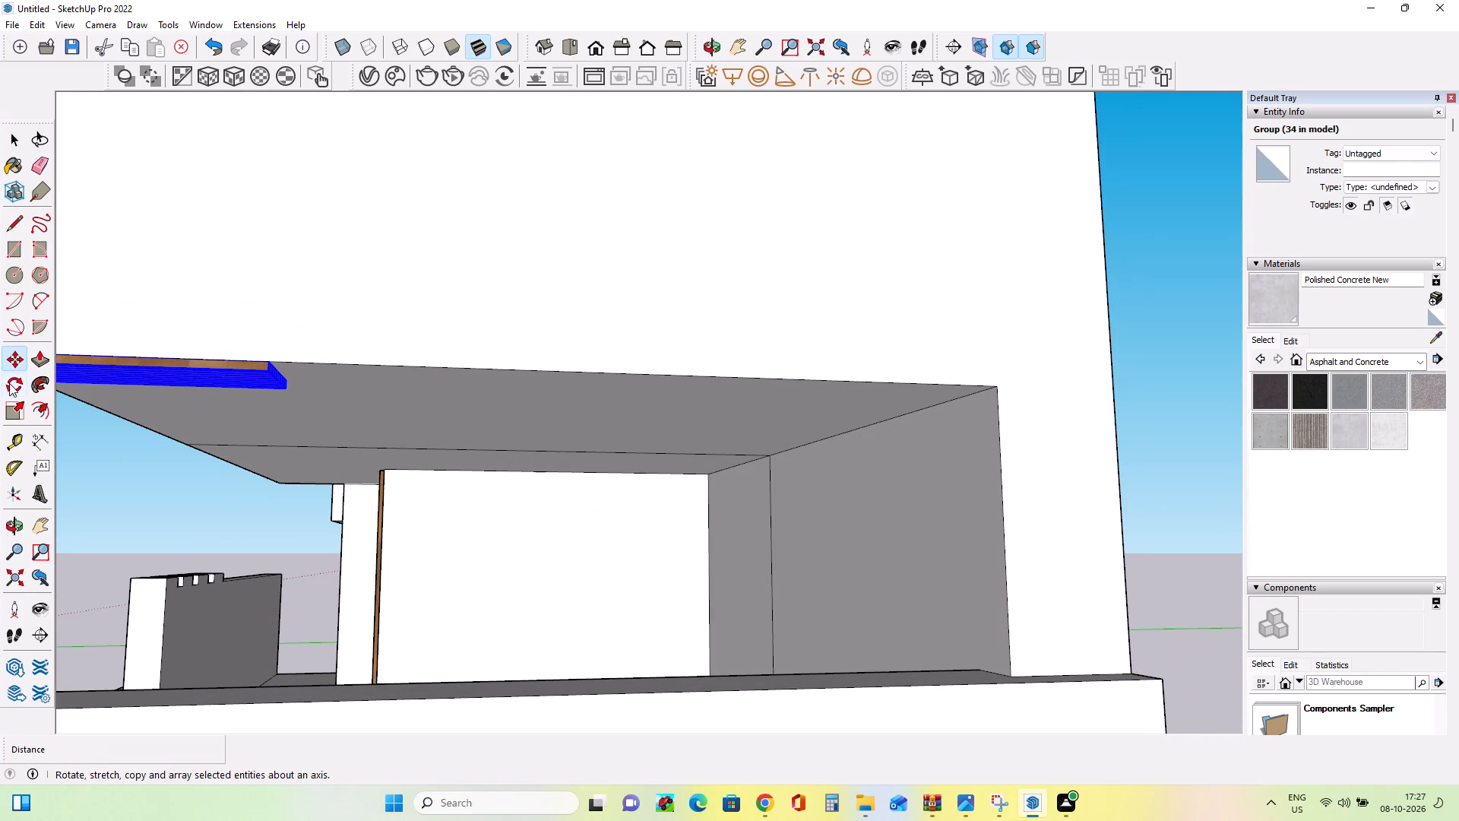
pyautogui.click(8, 404)
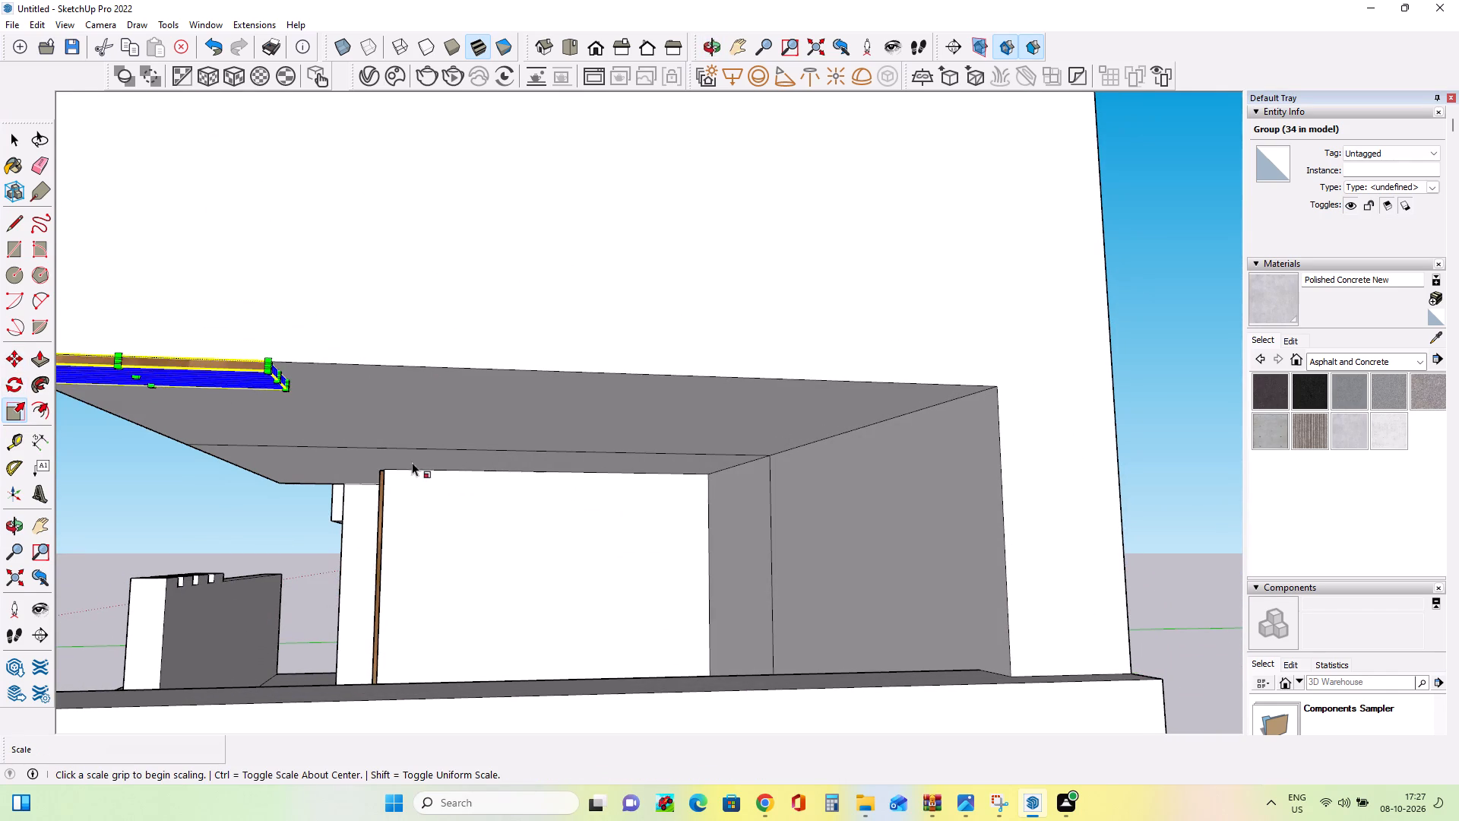
pyautogui.scroll(1, 409, 458)
pyautogui.middleClick(332, 452)
pyautogui.scroll(7, 253, 366)
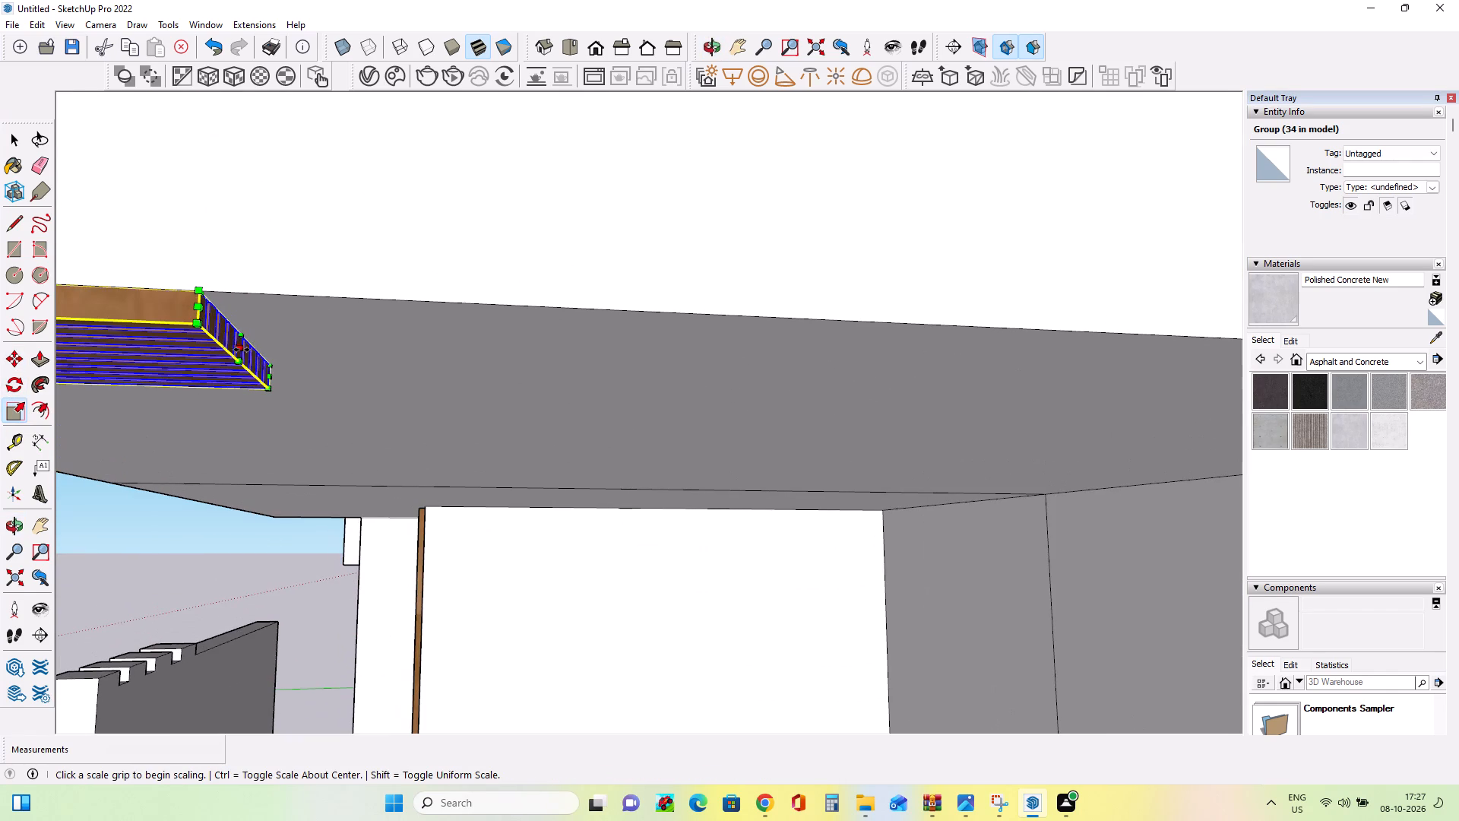
pyautogui.click(242, 348)
pyautogui.scroll(-13, 578, 388)
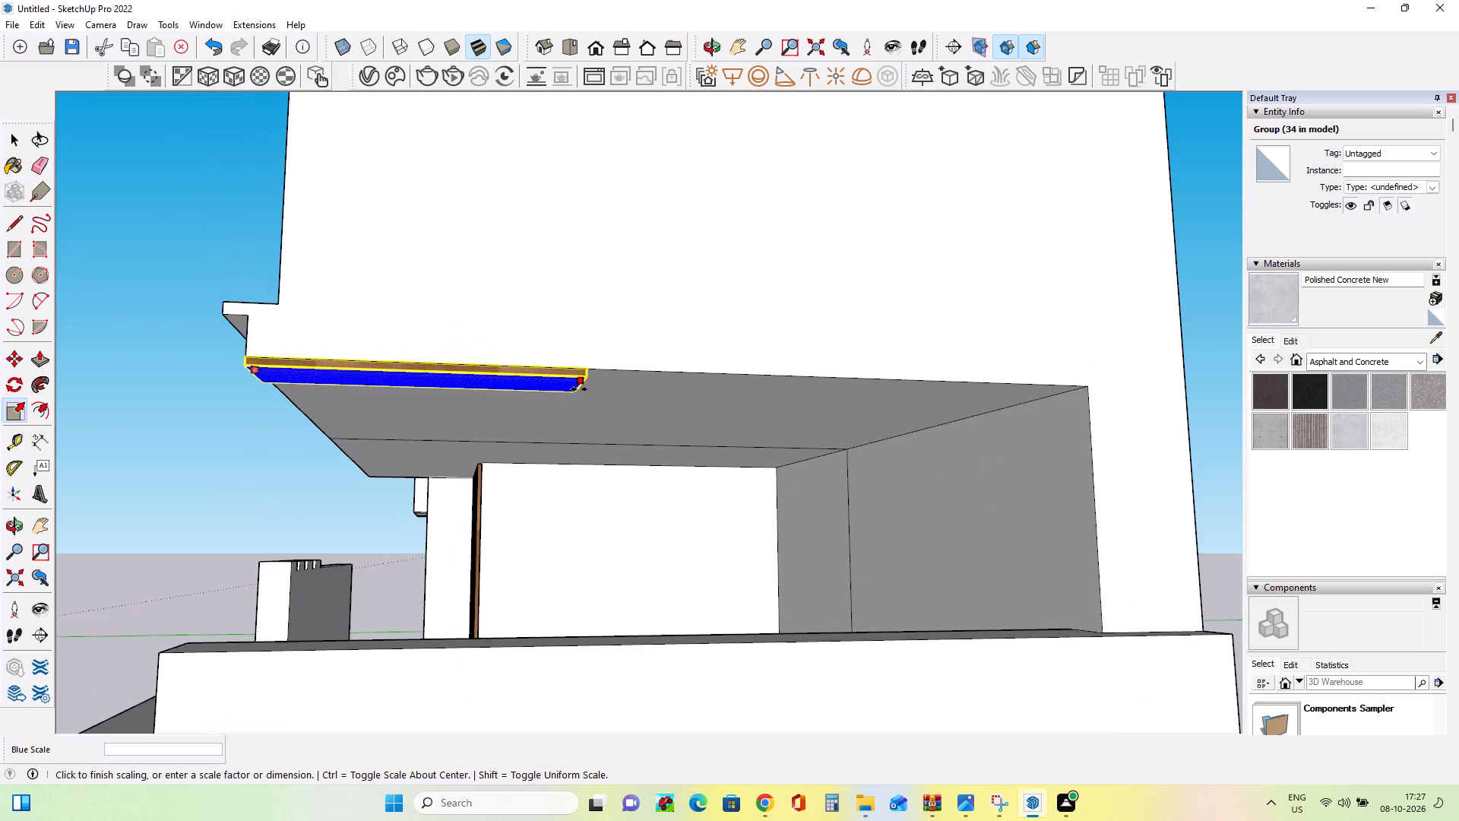
pyautogui.moveTo(1011, 437); pyautogui.dragTo(1022, 445)
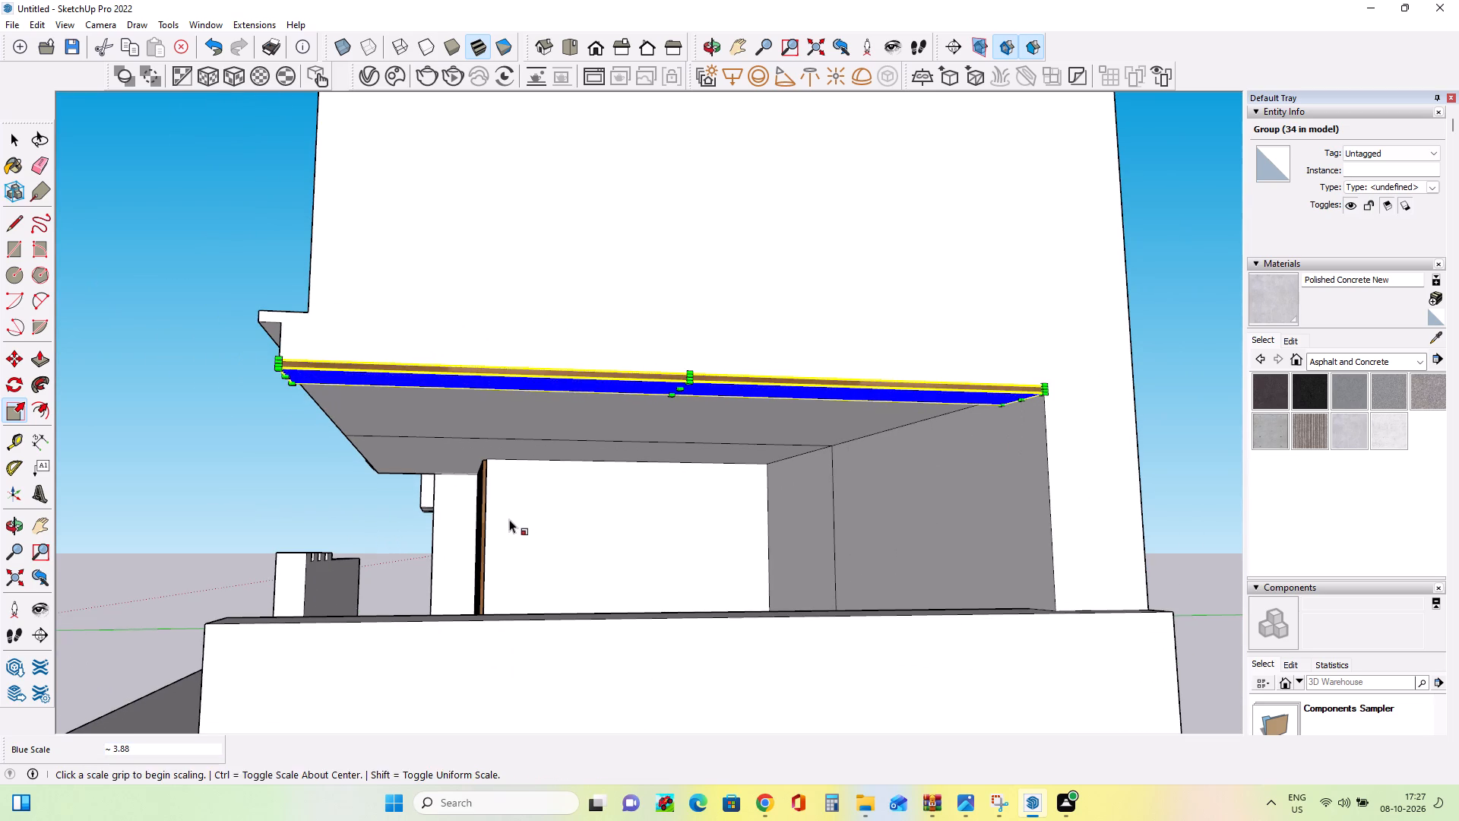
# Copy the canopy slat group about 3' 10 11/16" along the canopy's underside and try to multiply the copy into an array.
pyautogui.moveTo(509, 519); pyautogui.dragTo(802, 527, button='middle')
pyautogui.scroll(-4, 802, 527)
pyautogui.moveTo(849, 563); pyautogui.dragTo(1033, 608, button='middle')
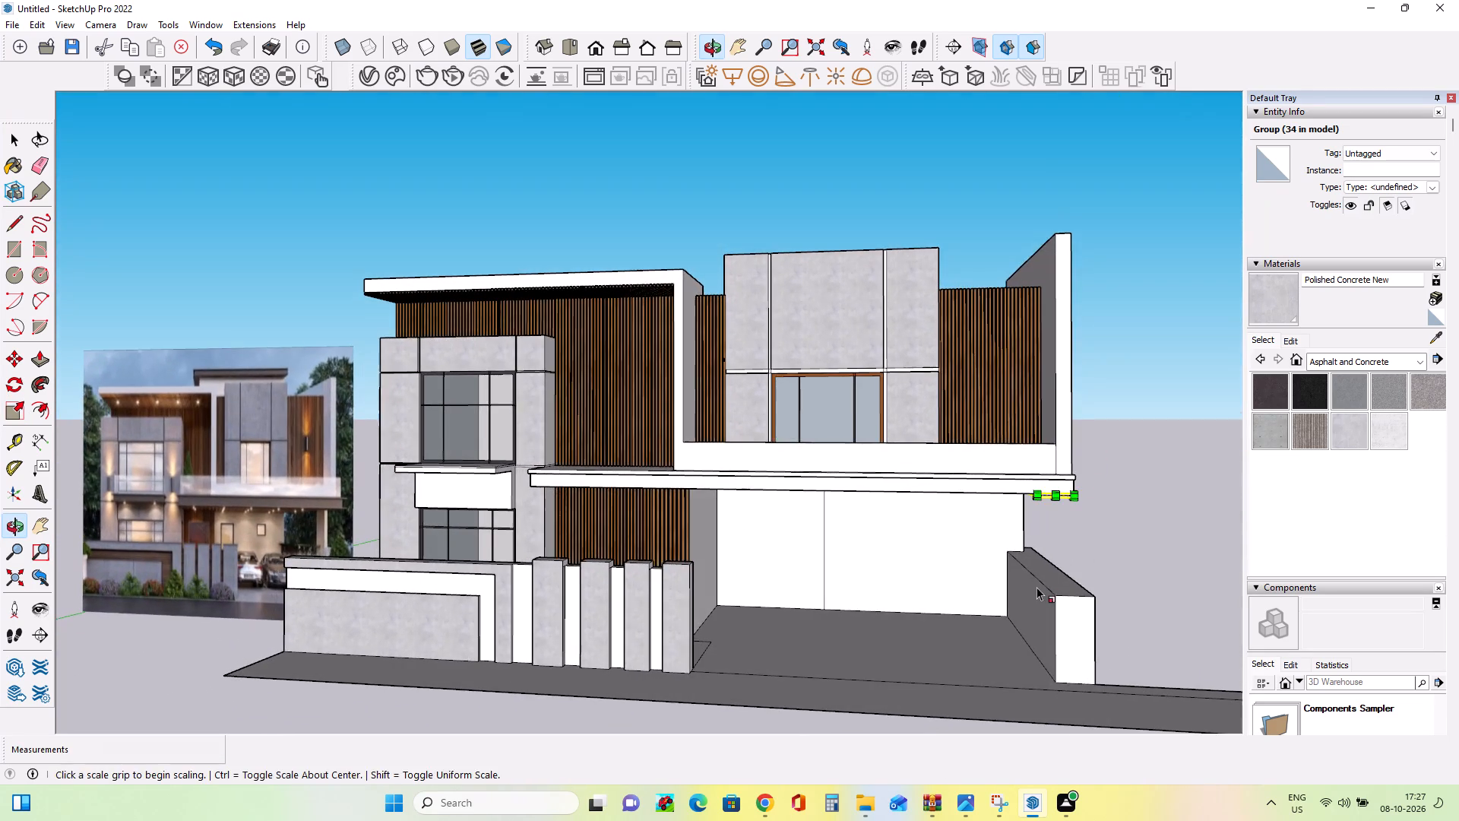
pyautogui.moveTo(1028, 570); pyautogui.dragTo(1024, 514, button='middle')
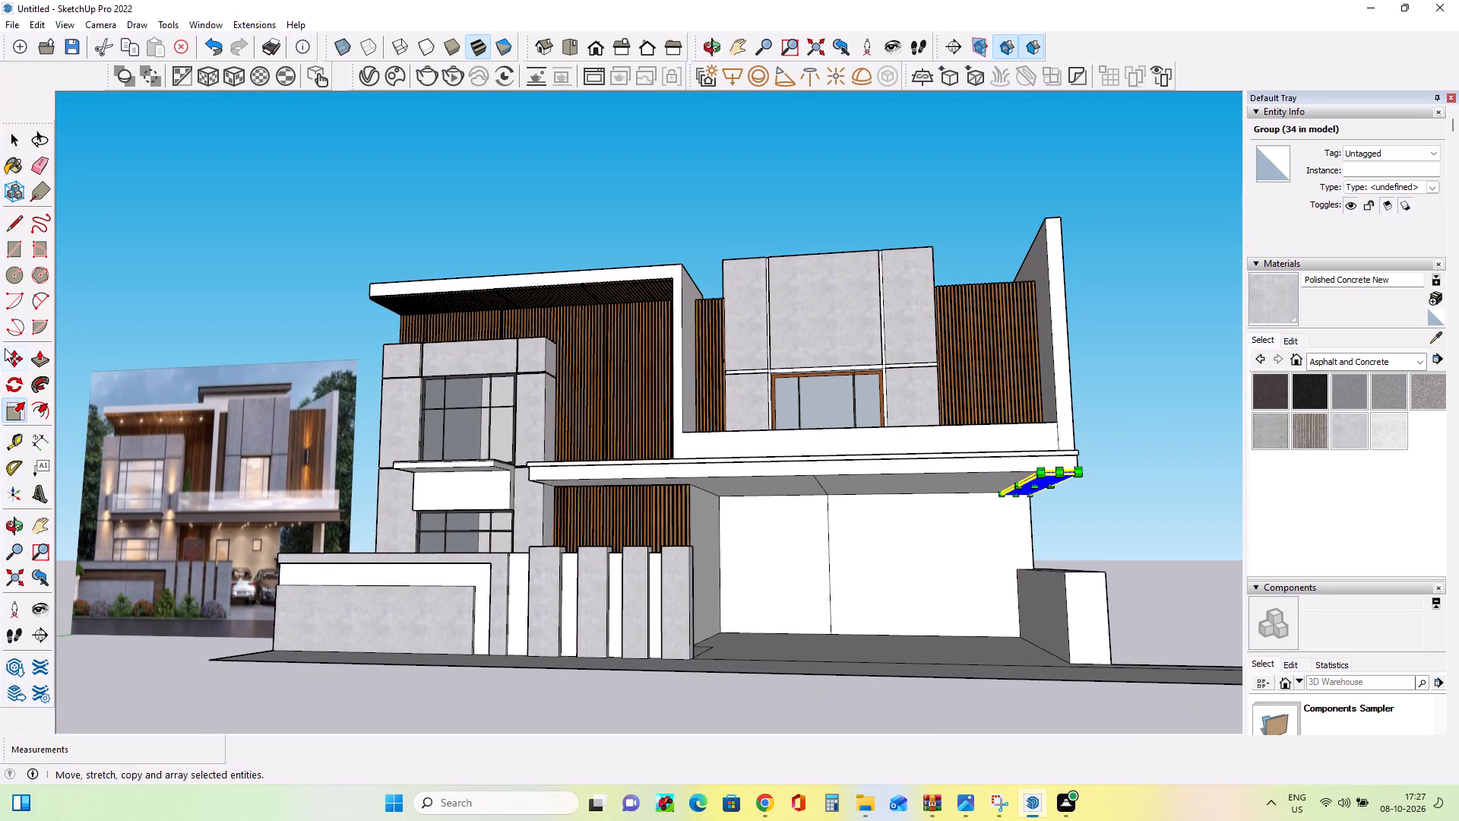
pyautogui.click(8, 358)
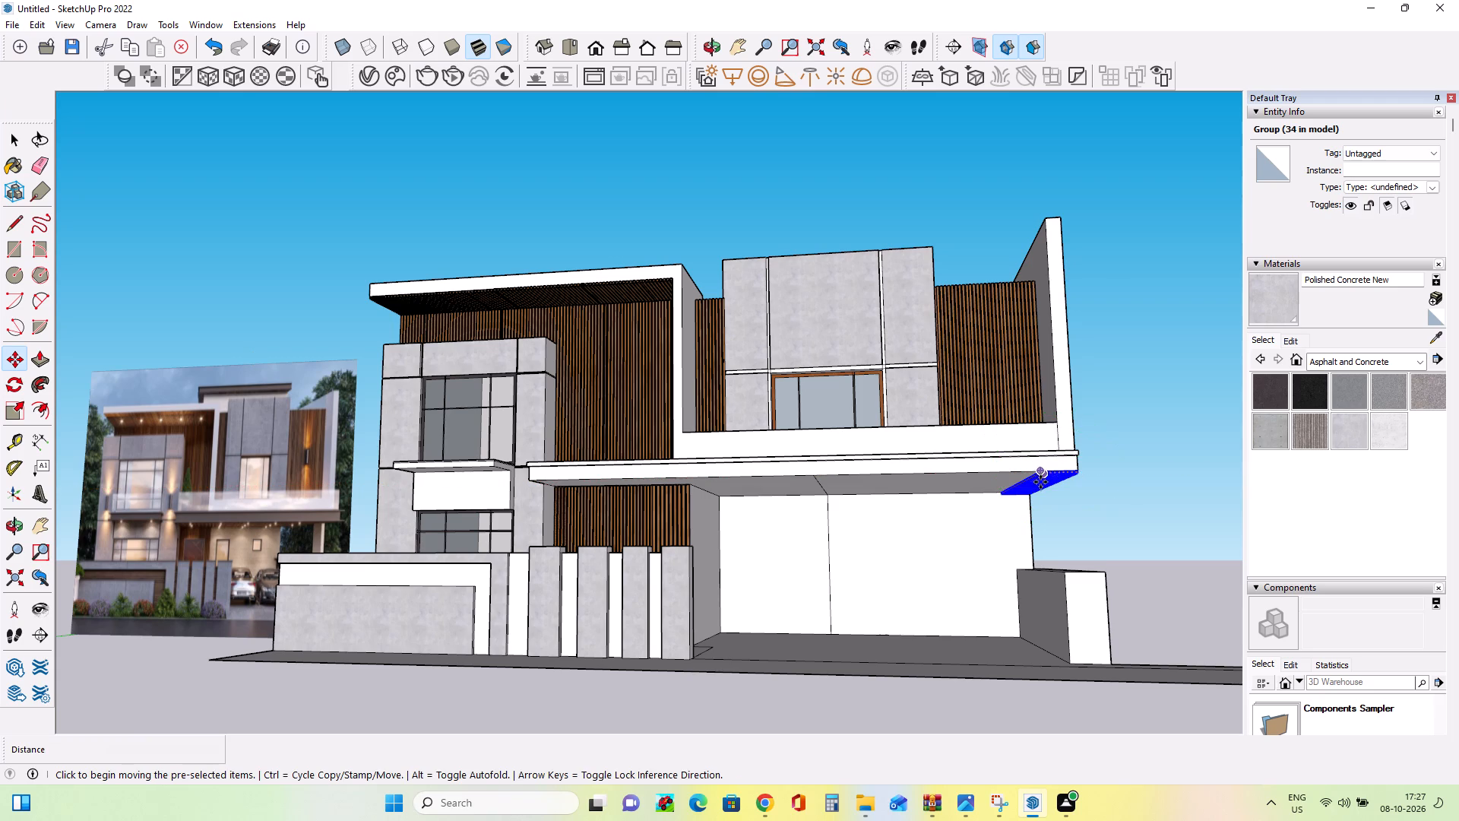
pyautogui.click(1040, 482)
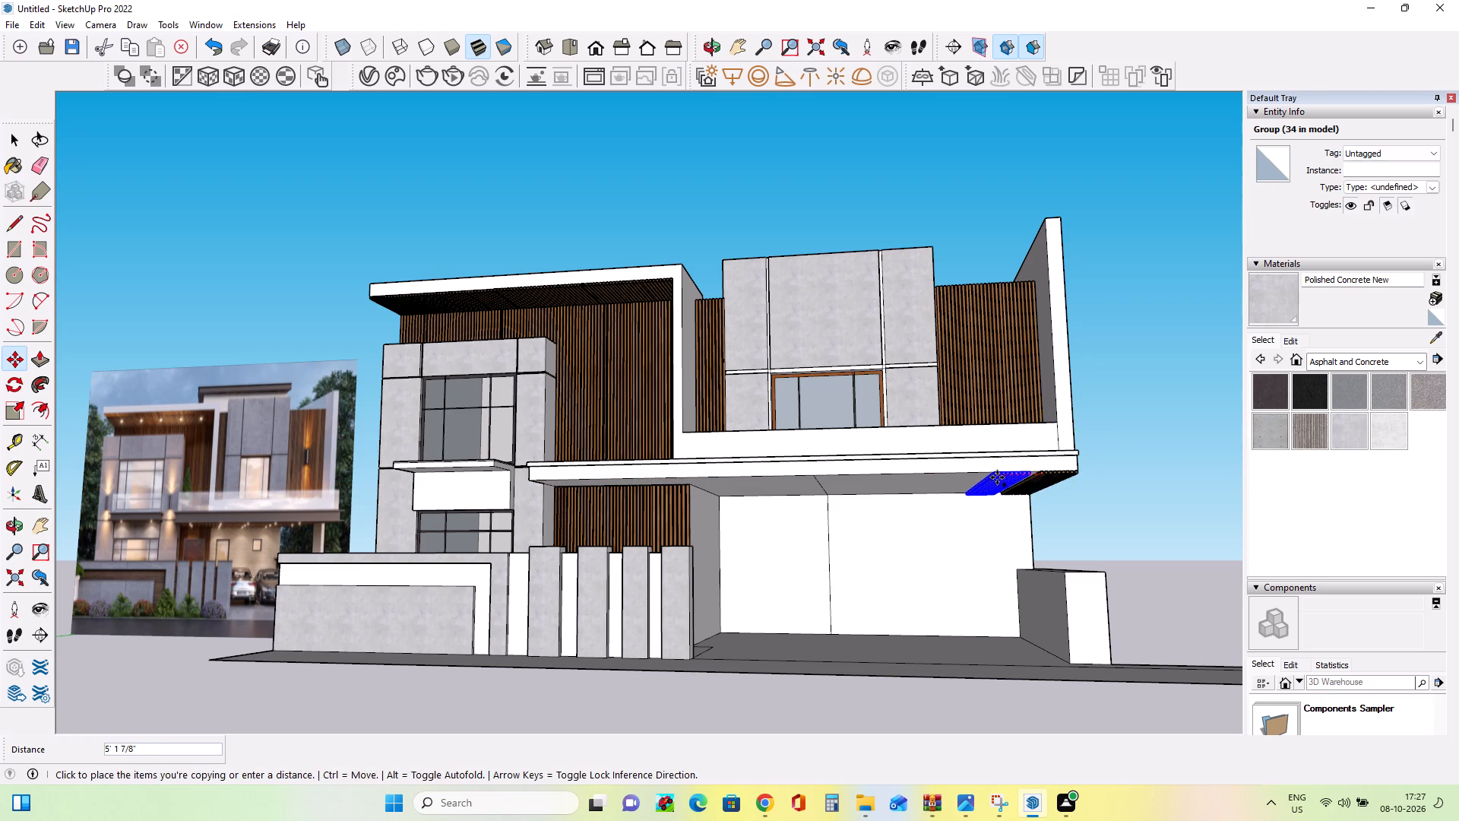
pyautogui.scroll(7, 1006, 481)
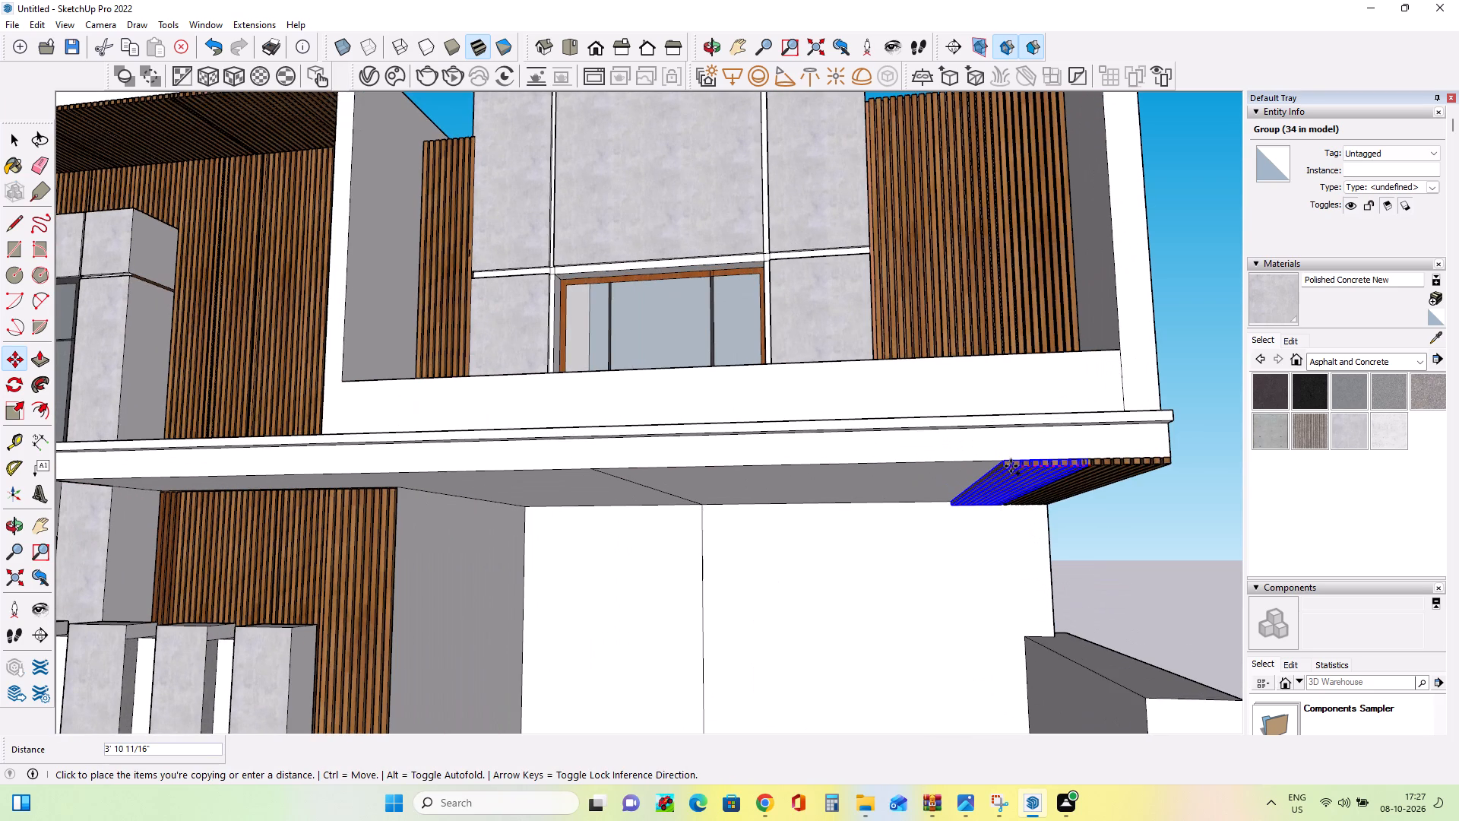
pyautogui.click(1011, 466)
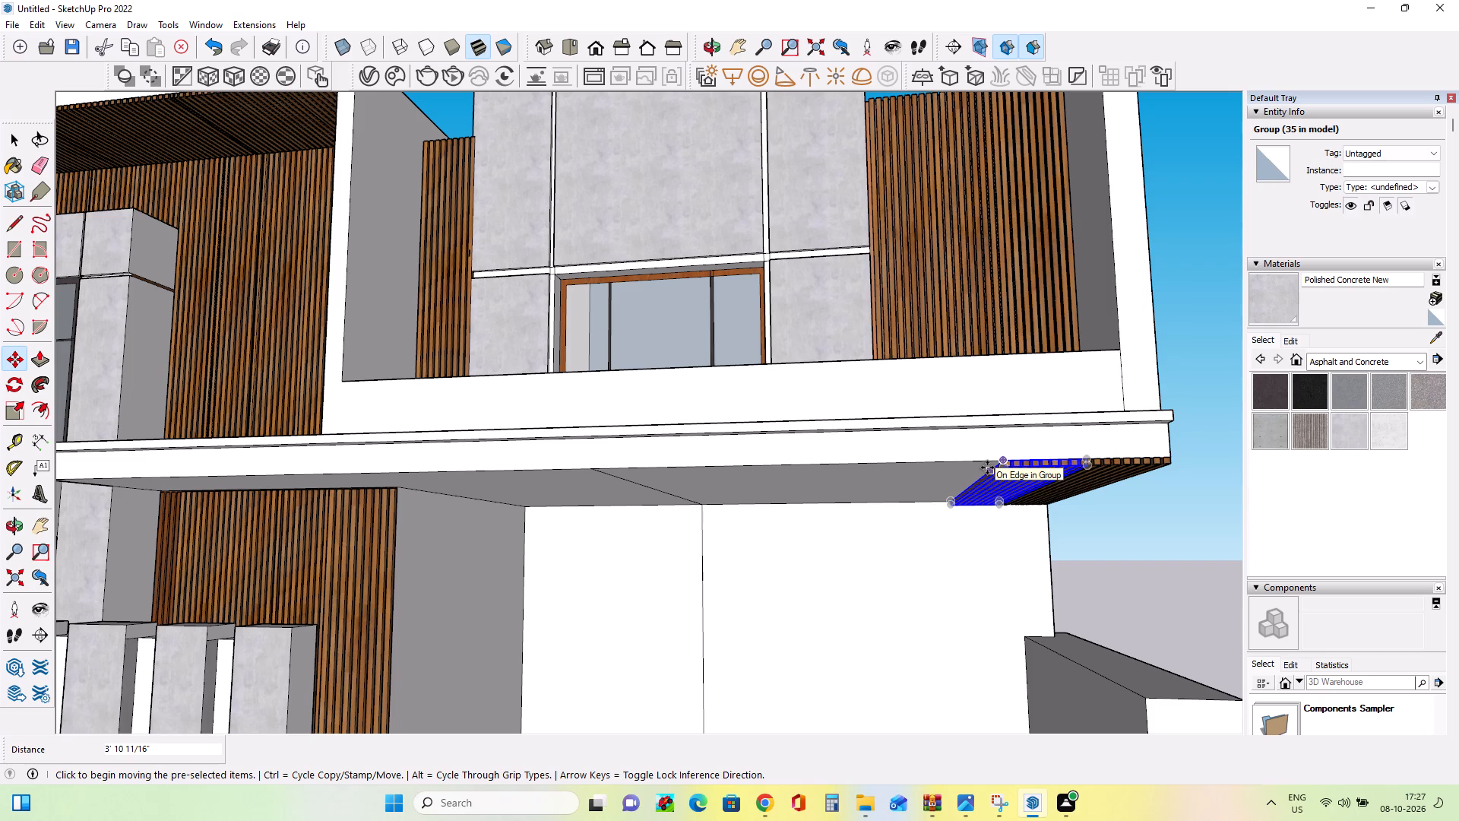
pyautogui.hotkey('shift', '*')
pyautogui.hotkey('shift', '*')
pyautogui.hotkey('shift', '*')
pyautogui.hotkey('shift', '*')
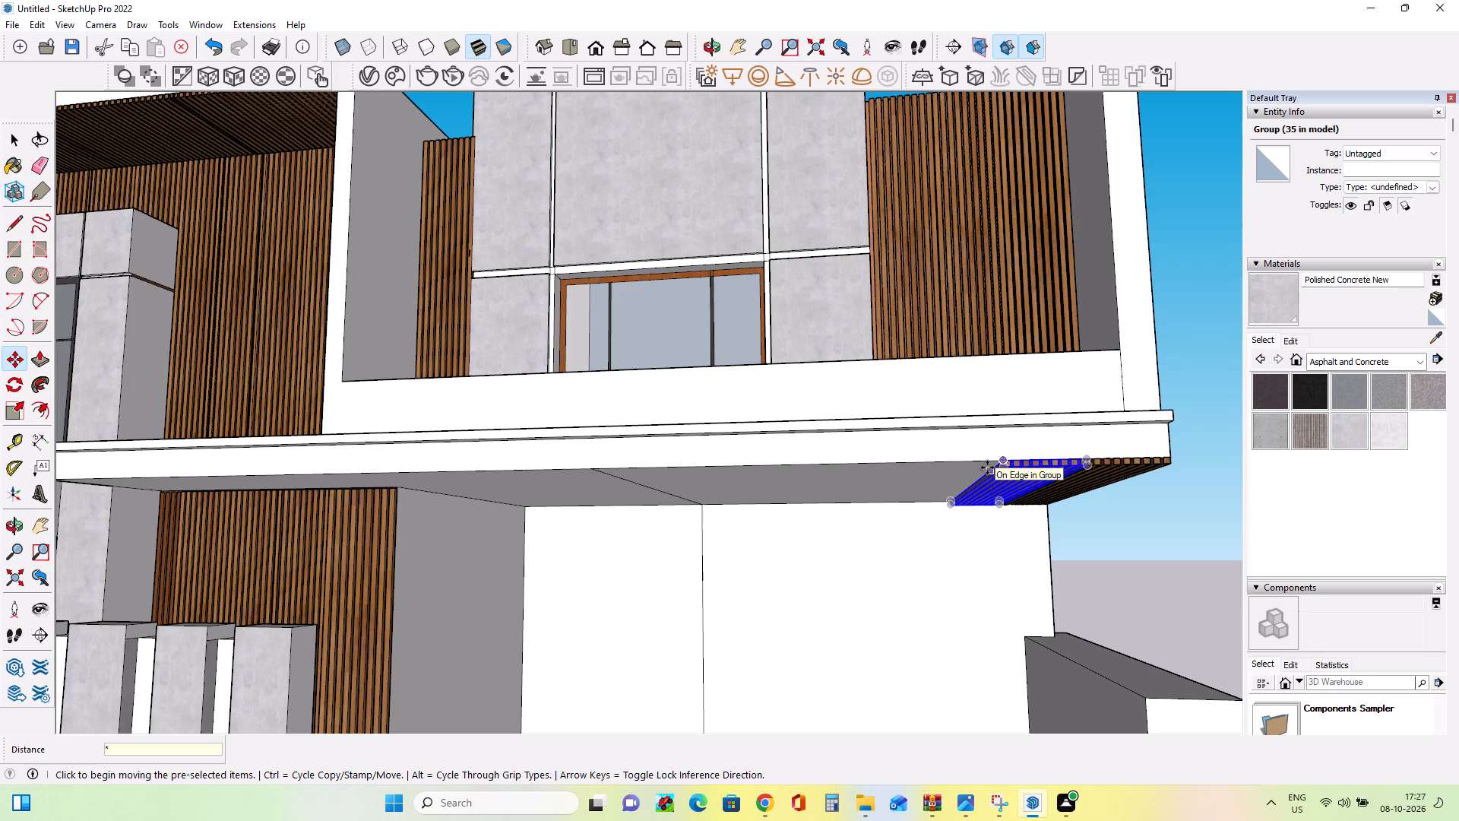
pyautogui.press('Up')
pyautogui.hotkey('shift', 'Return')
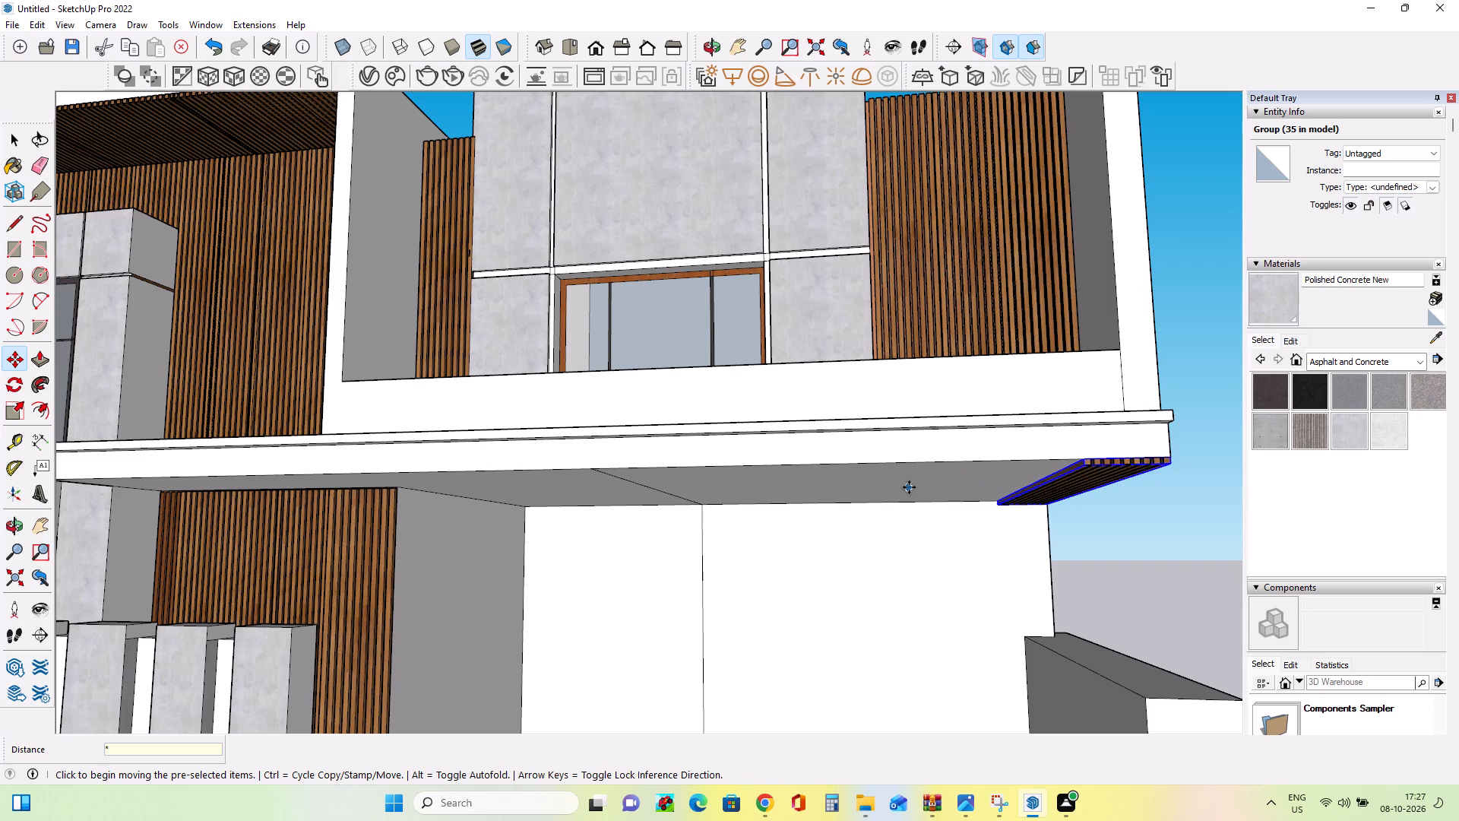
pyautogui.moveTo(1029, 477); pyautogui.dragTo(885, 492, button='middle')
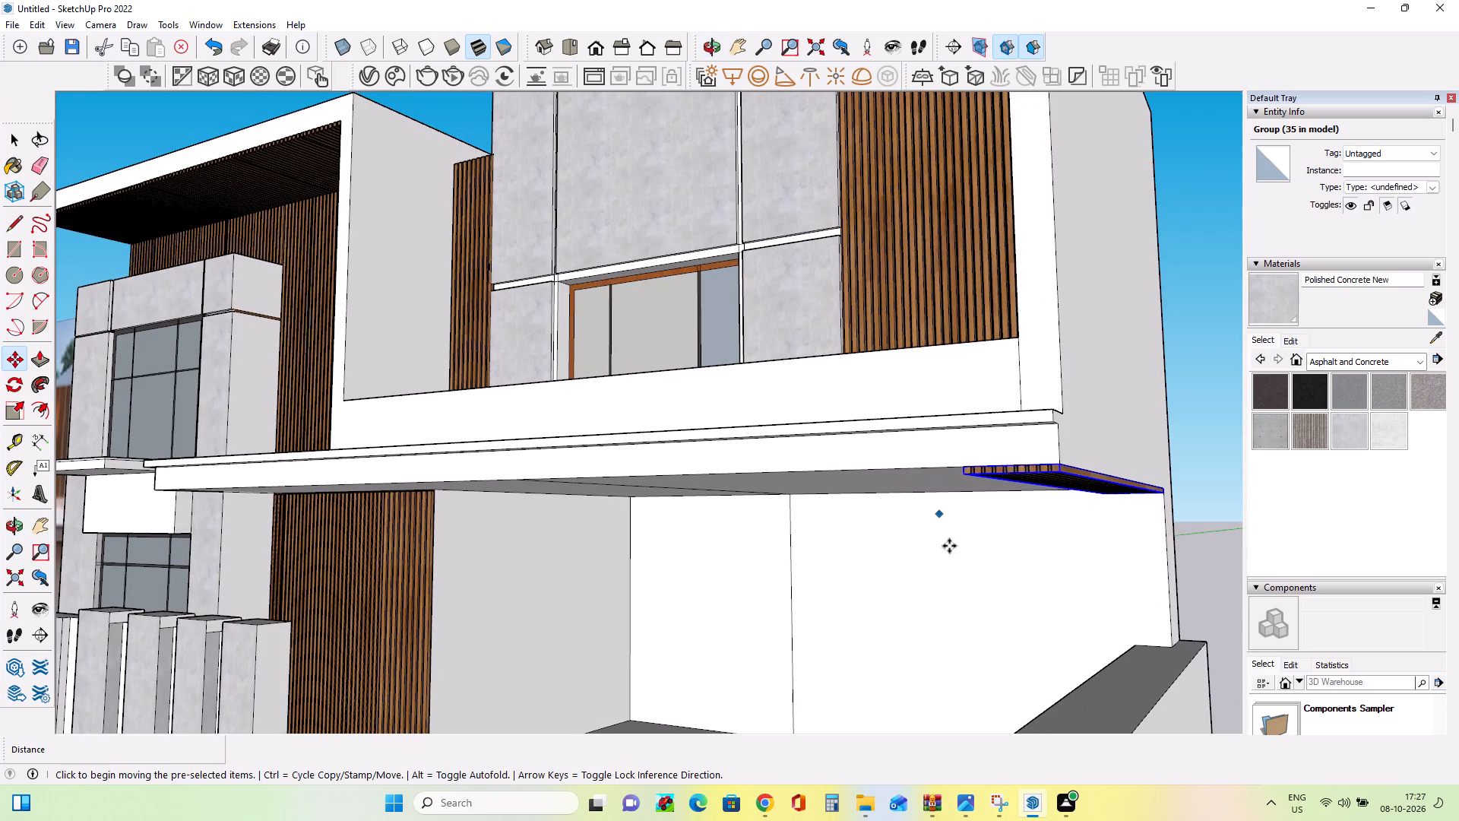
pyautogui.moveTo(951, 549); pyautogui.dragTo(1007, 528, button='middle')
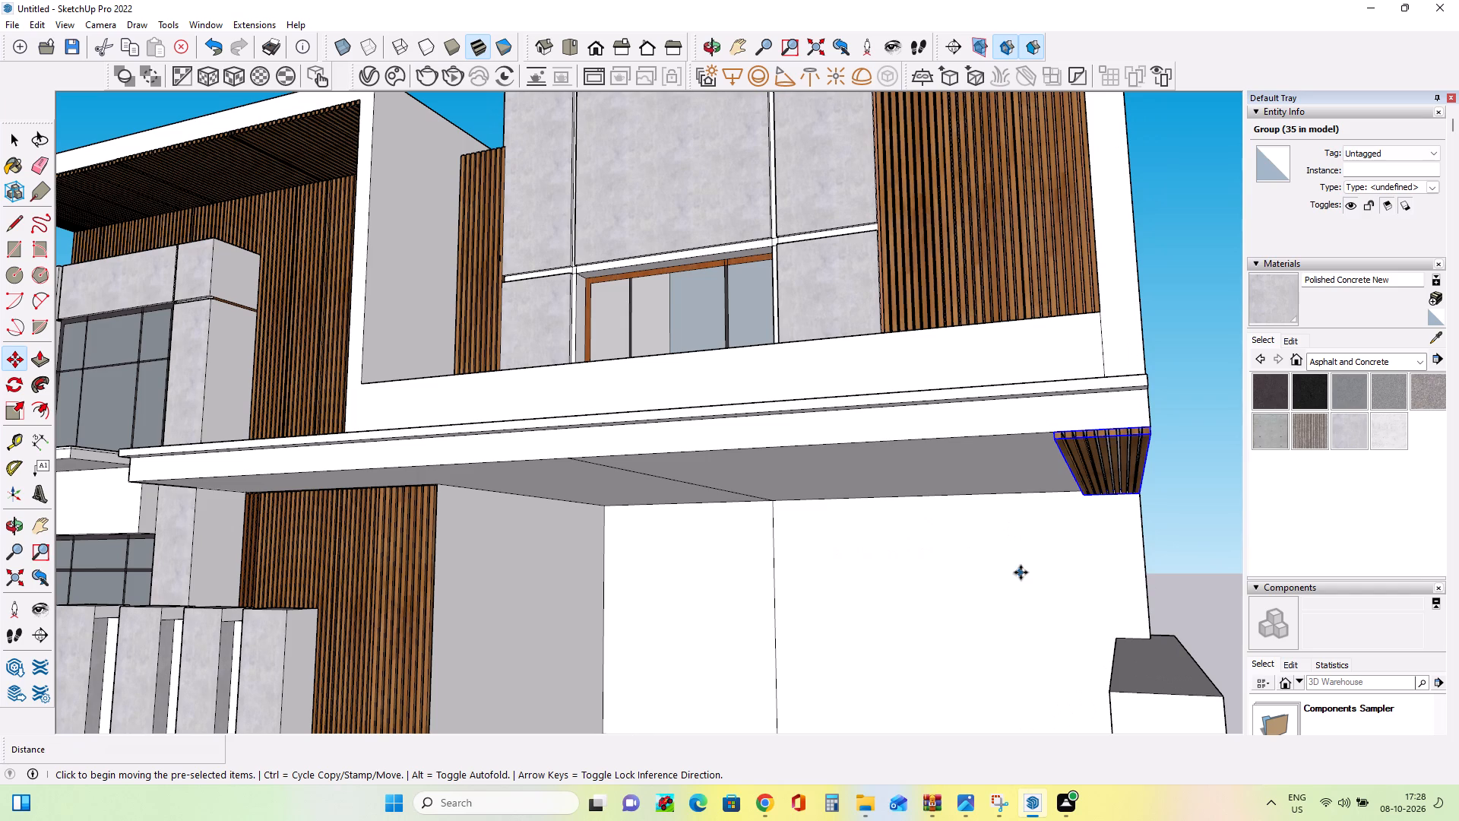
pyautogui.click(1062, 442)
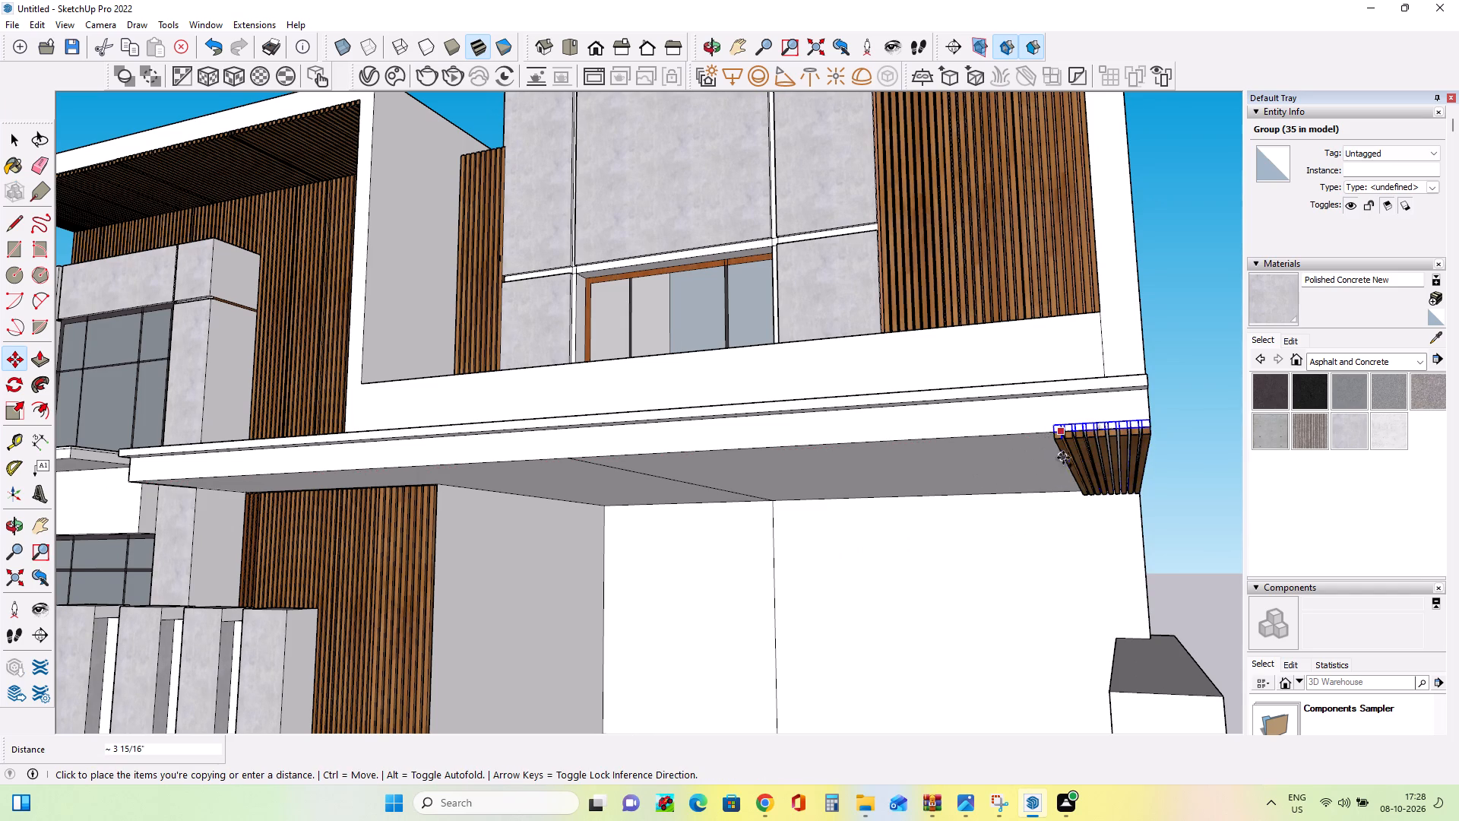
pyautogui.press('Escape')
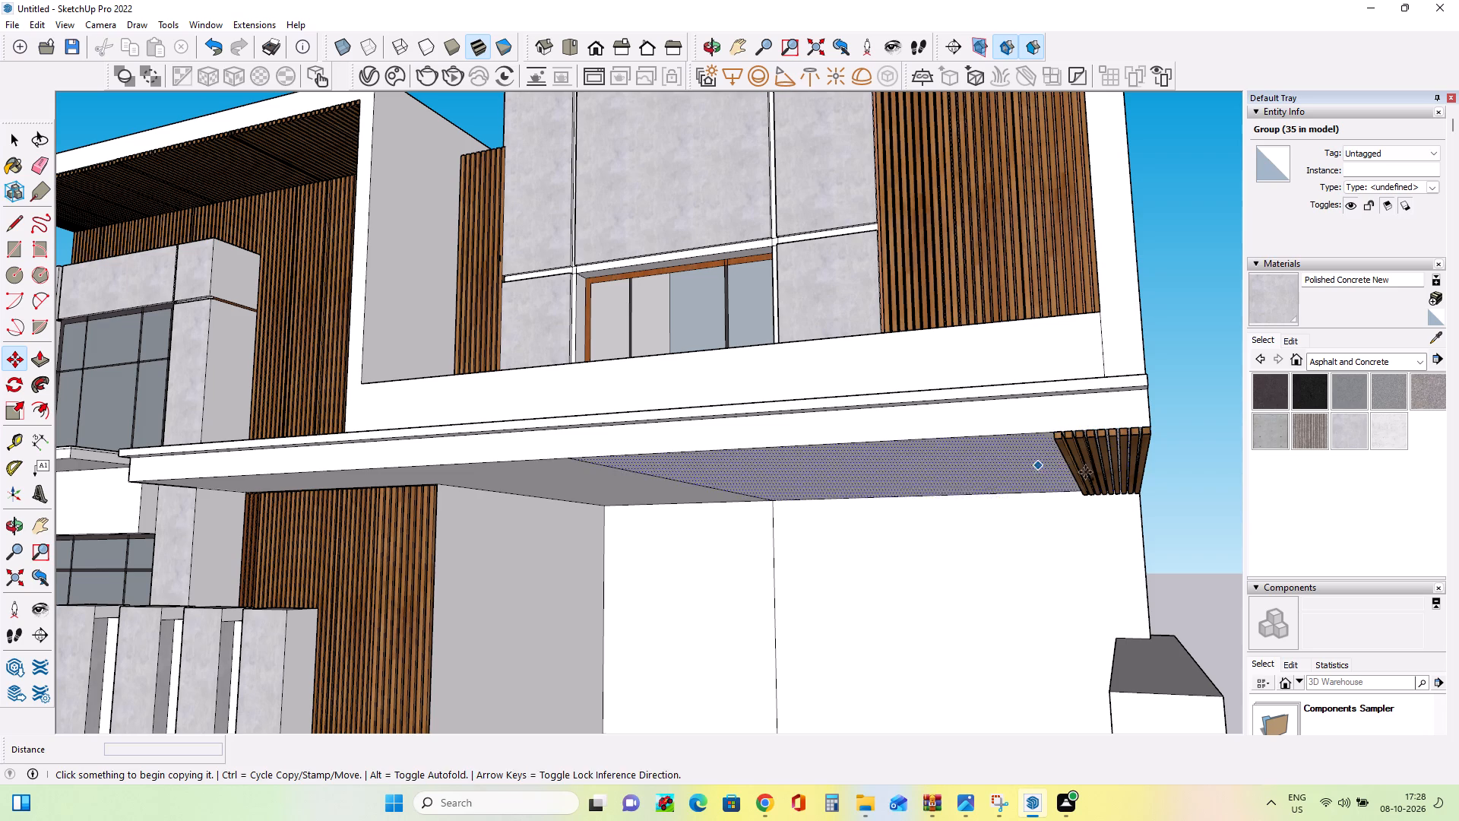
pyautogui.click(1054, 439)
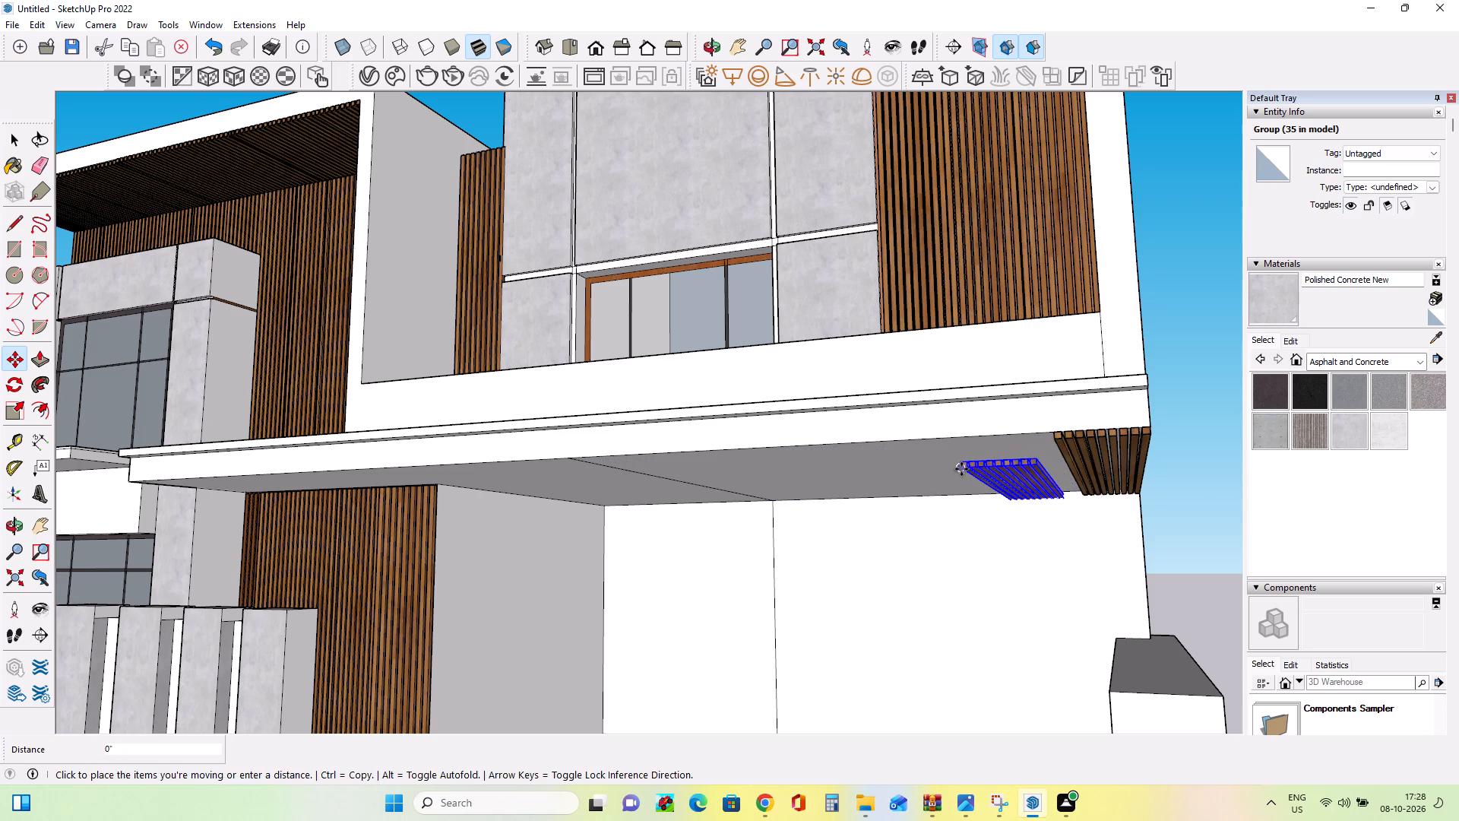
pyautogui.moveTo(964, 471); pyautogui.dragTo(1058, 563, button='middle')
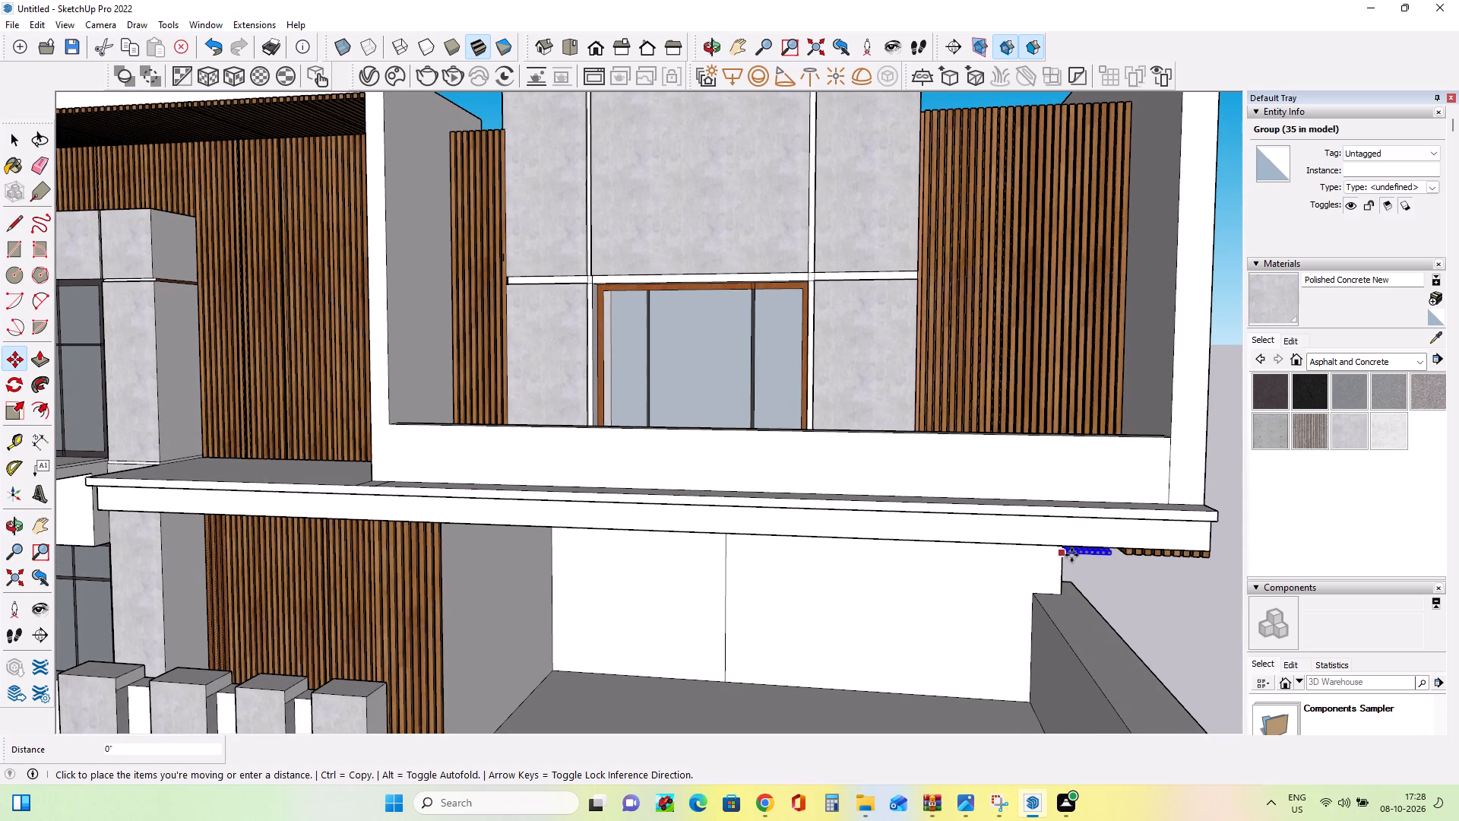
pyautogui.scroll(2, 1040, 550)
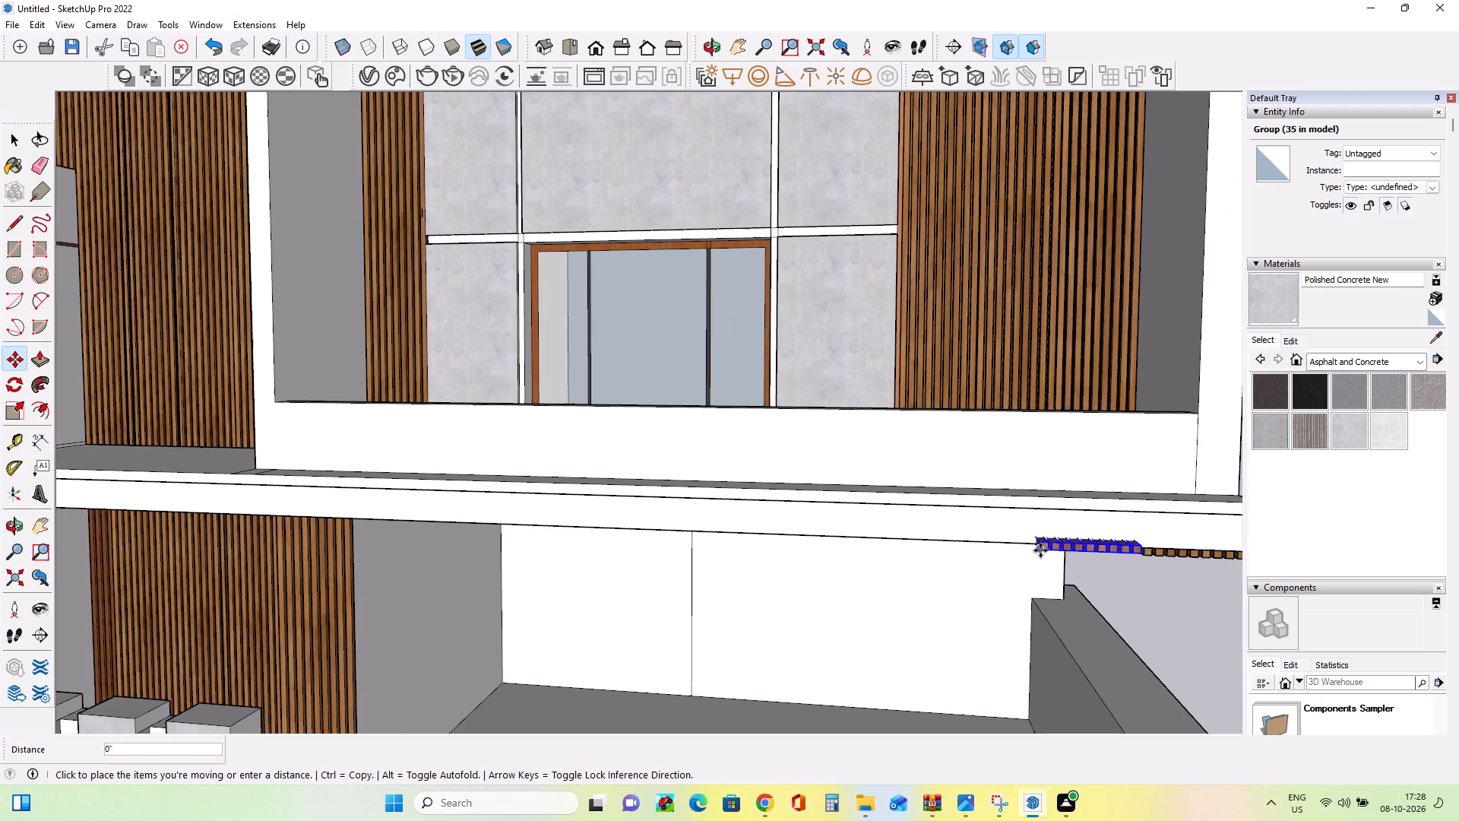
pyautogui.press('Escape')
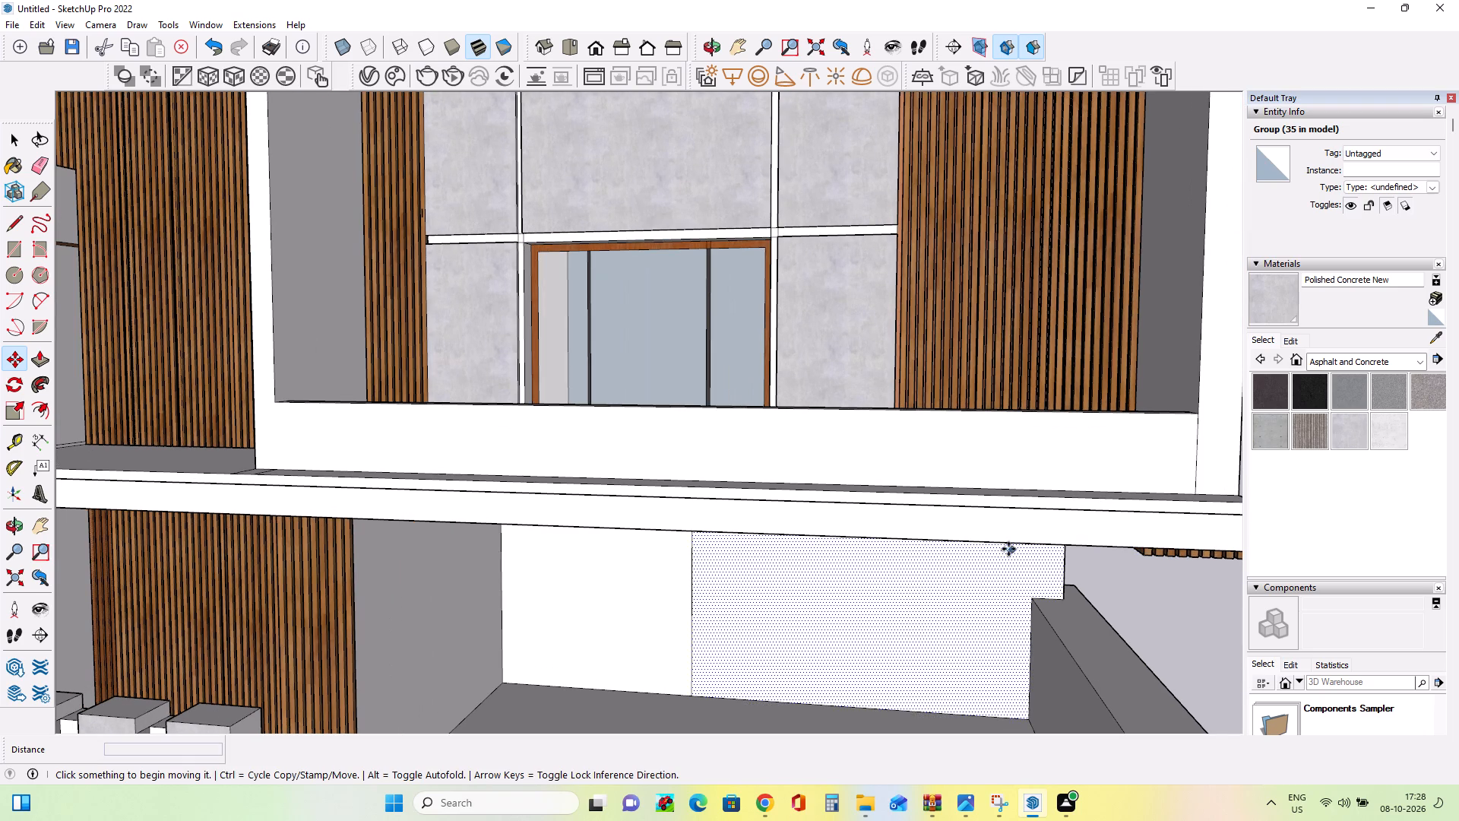
# Copy the corner slat group about 4' 1/16" inward along the porch canopy's underside and repeat it as an array of 6 copies.
pyautogui.moveTo(1008, 549); pyautogui.dragTo(953, 537, button='middle')
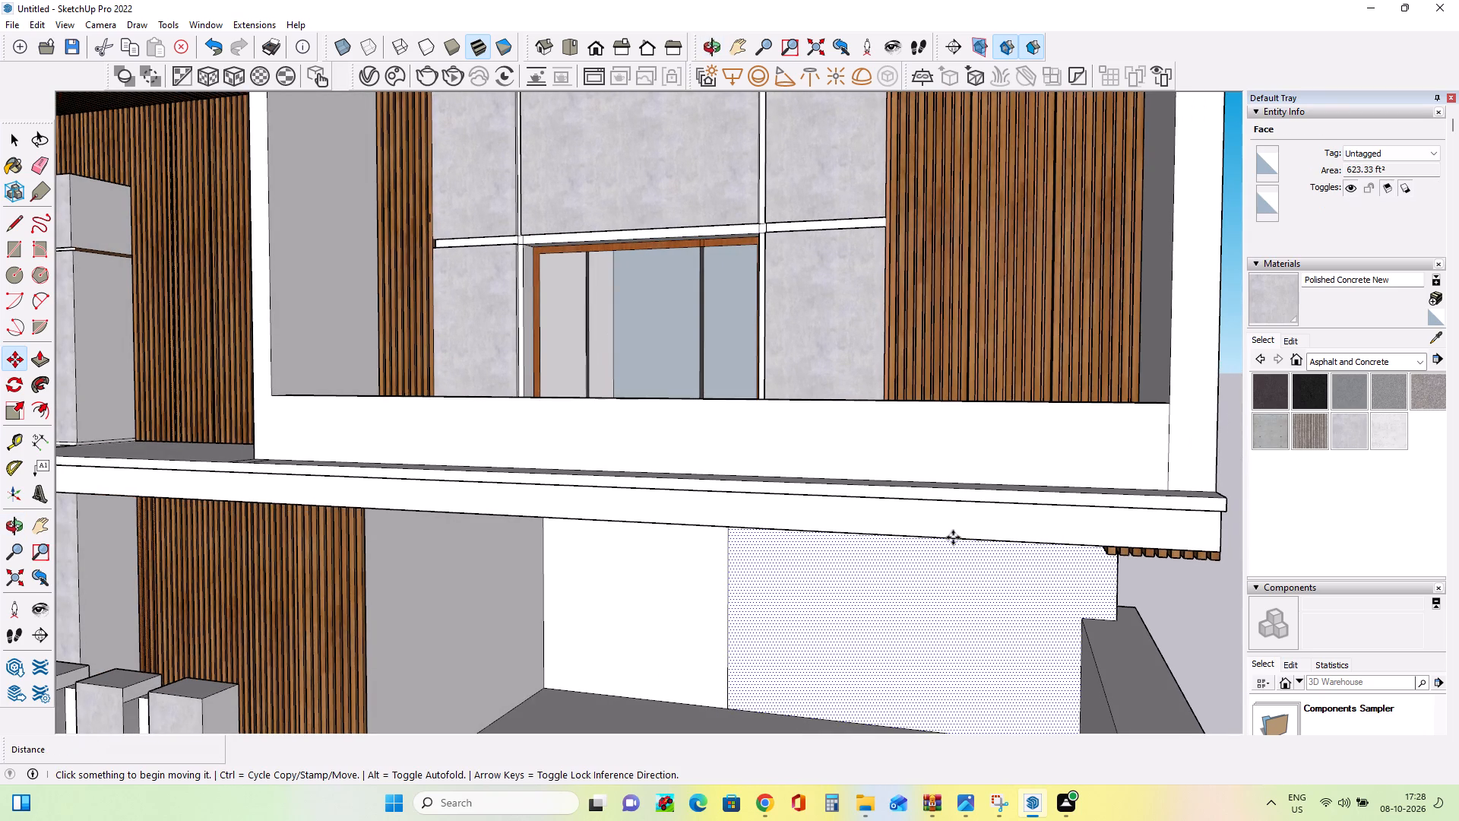
pyautogui.moveTo(1002, 615); pyautogui.dragTo(986, 479, button='middle')
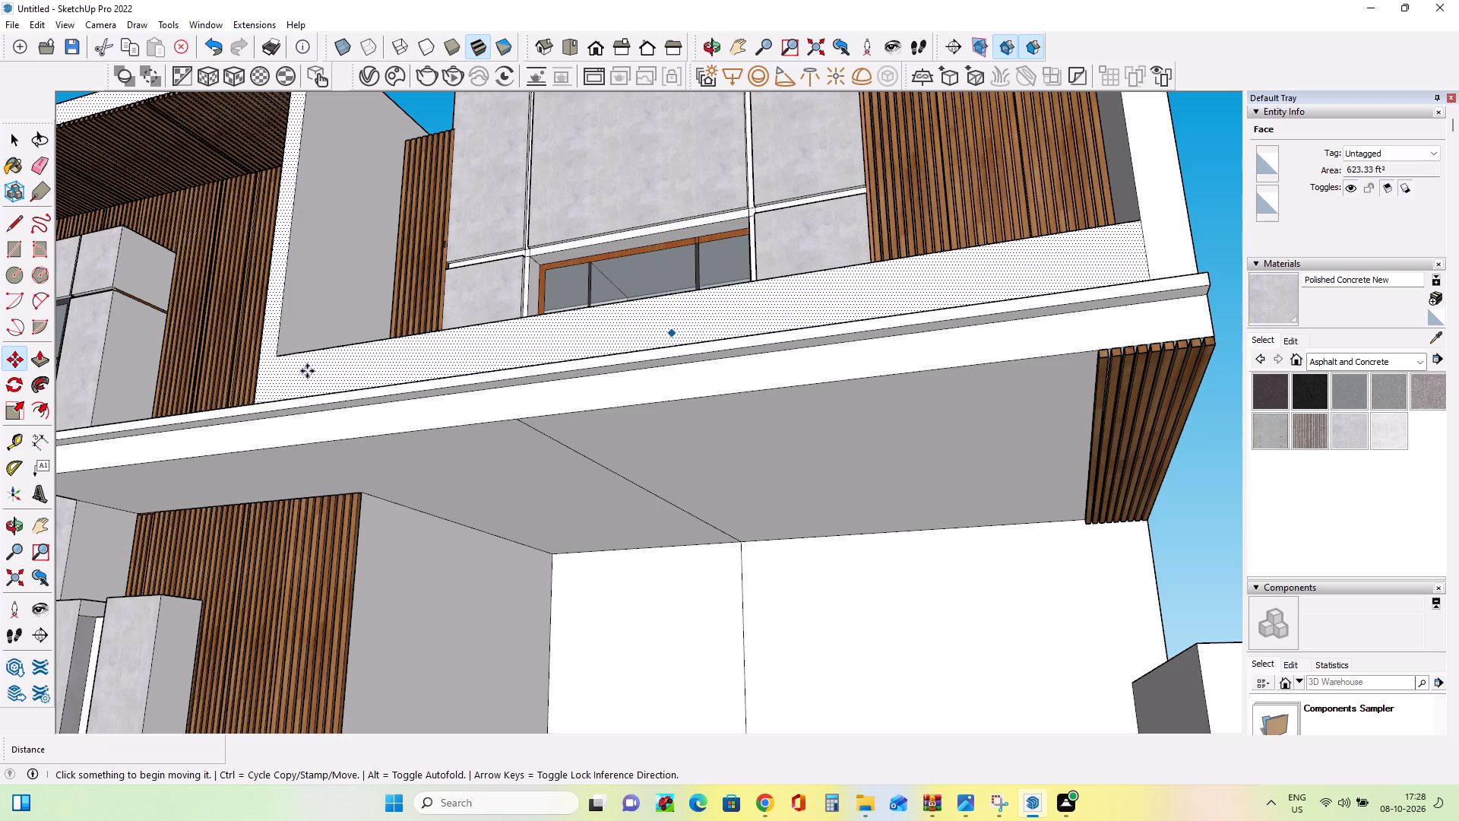
pyautogui.click(17, 147)
pyautogui.click(1106, 388)
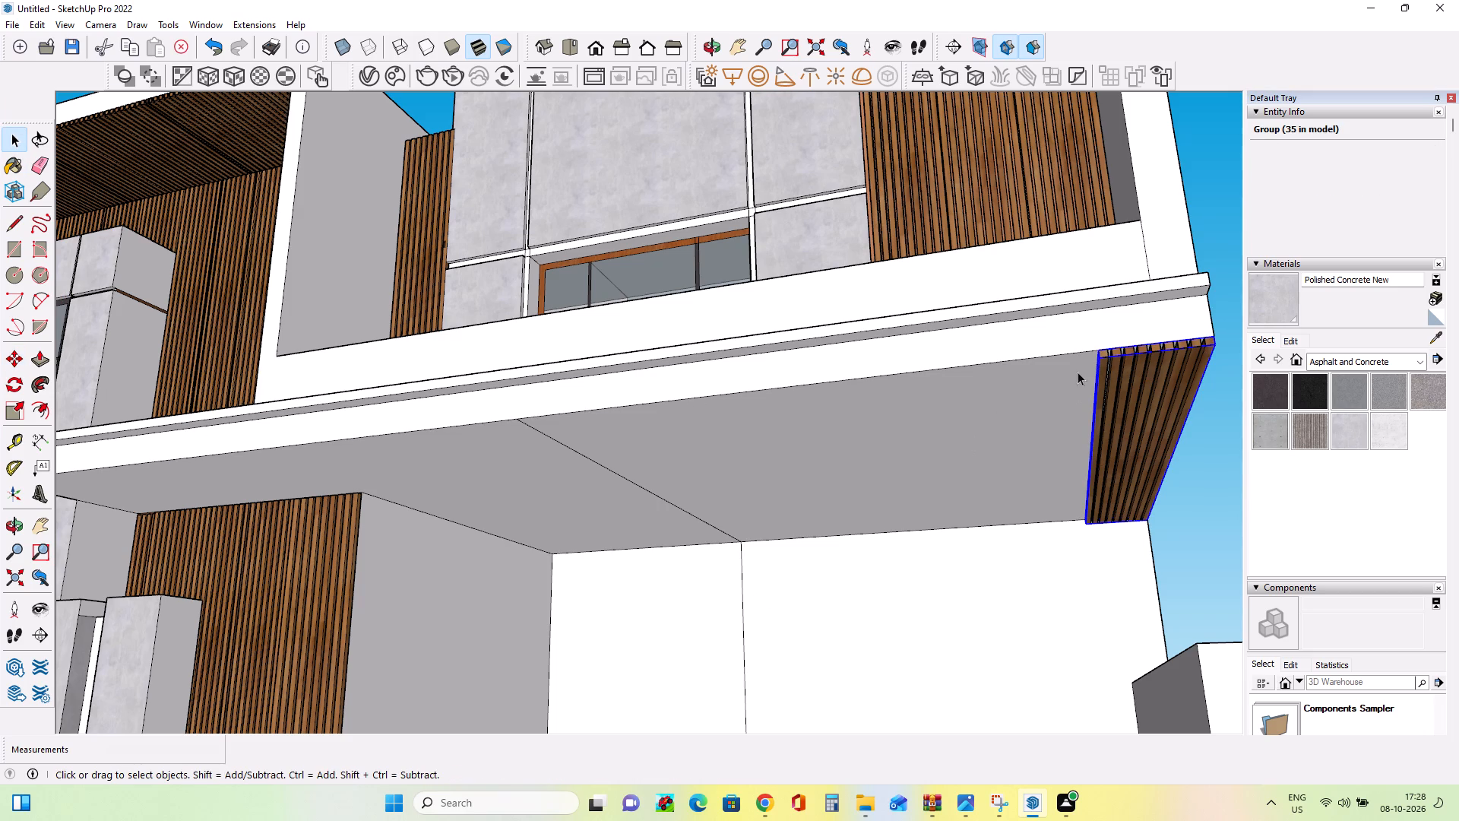
pyautogui.click(13, 358)
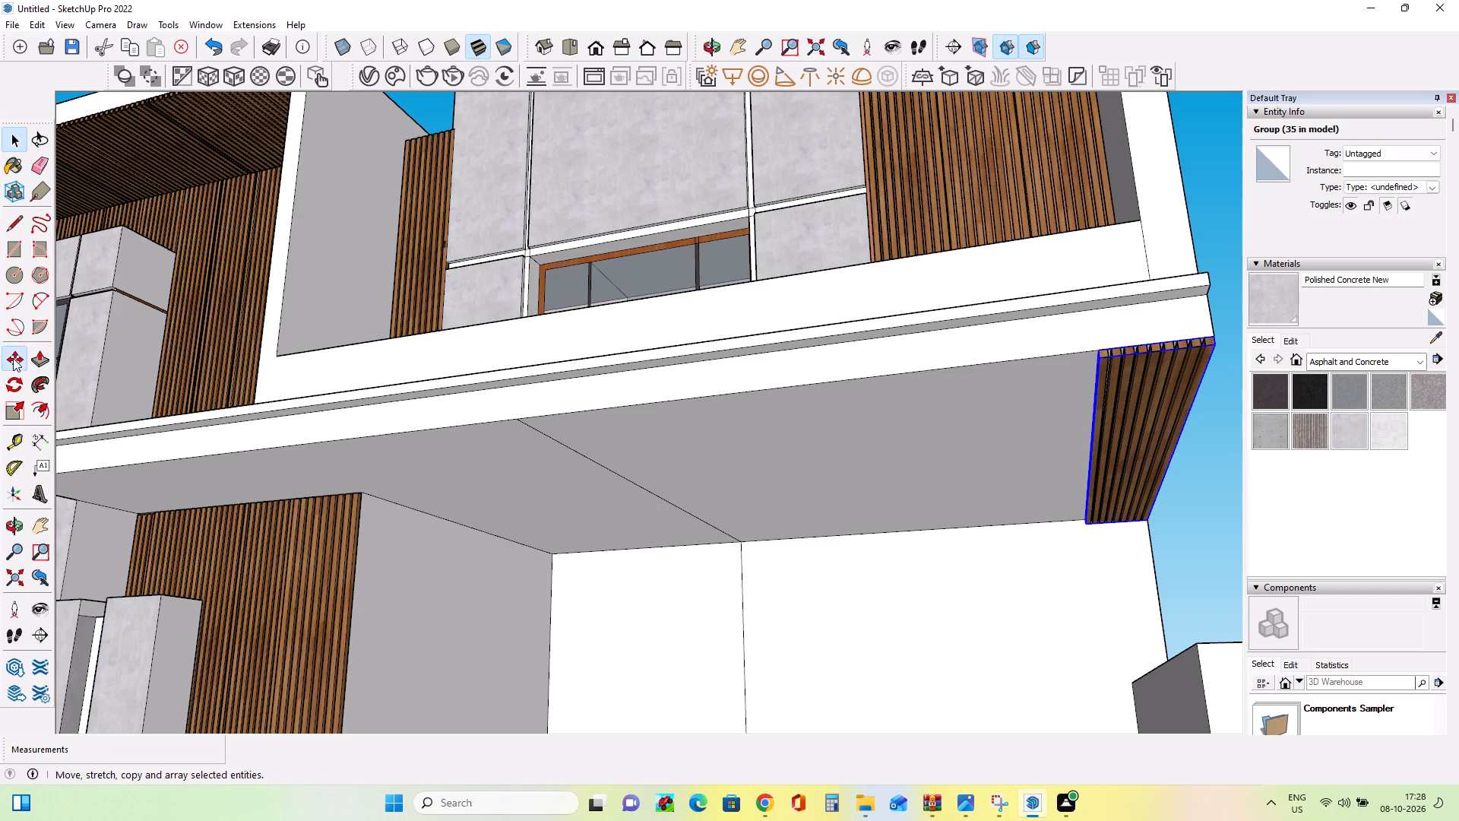
pyautogui.click(1103, 359)
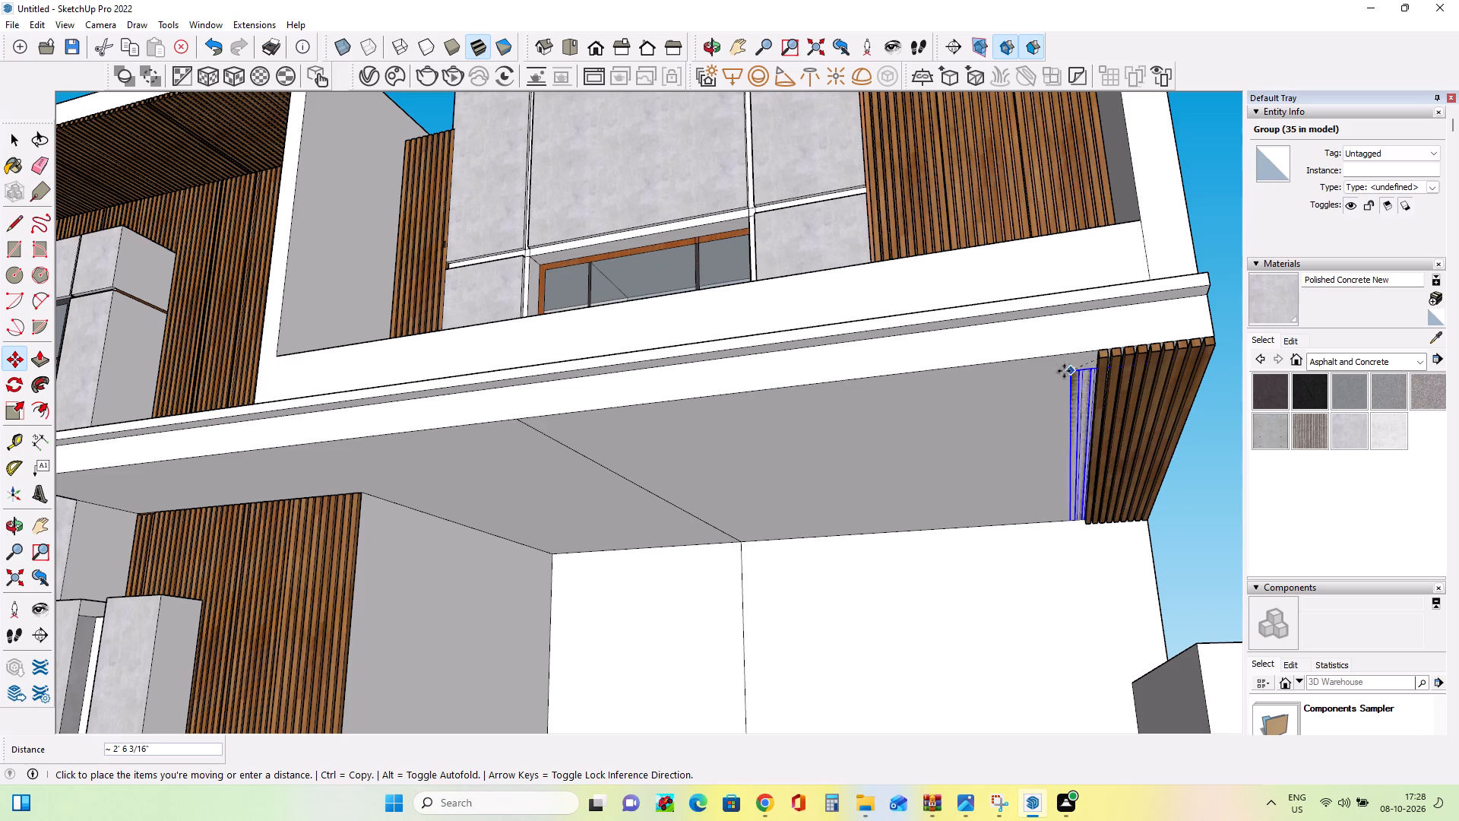
pyautogui.click(993, 371)
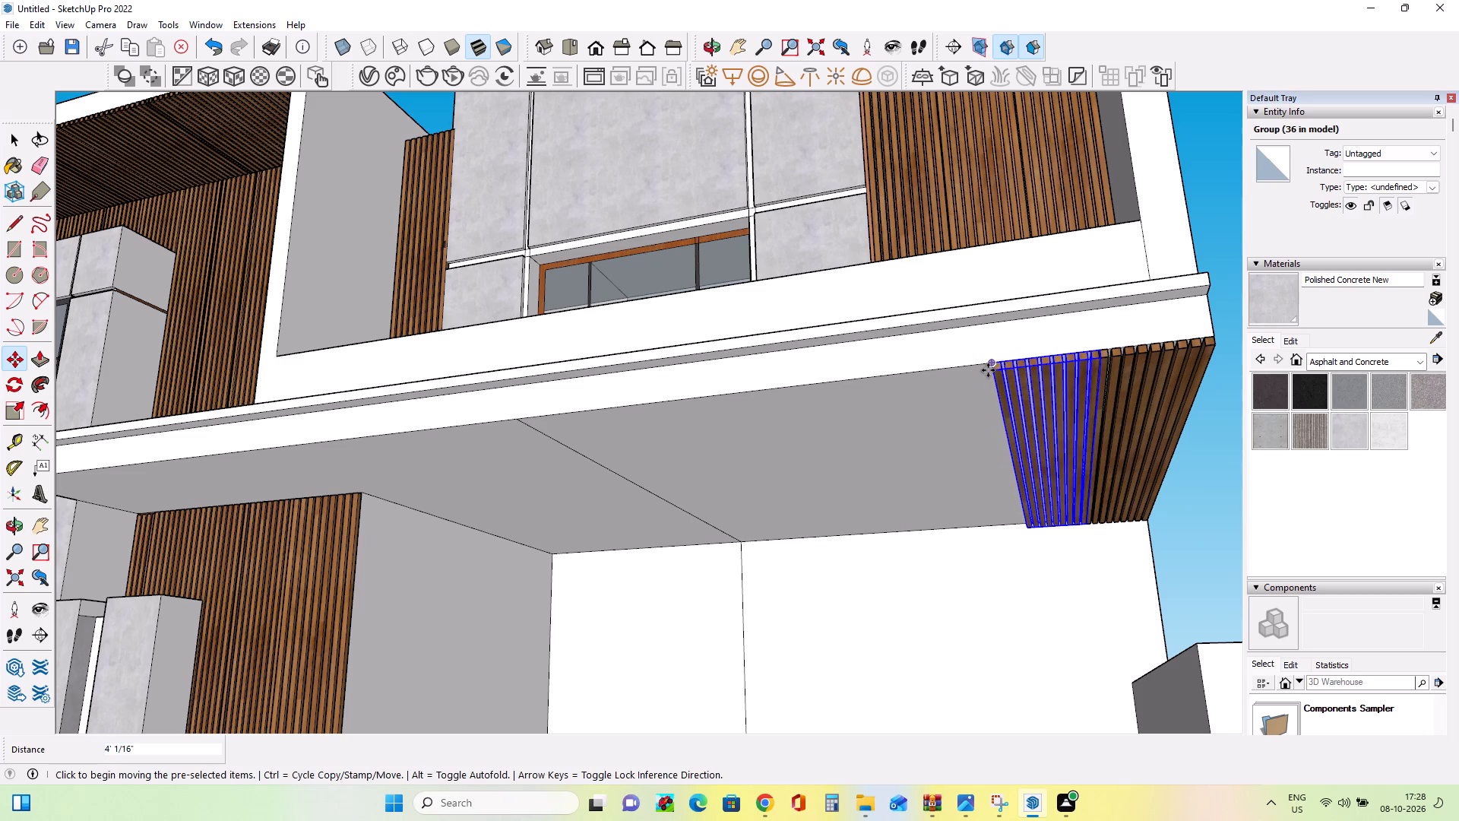
pyautogui.hotkey('shift', '*')
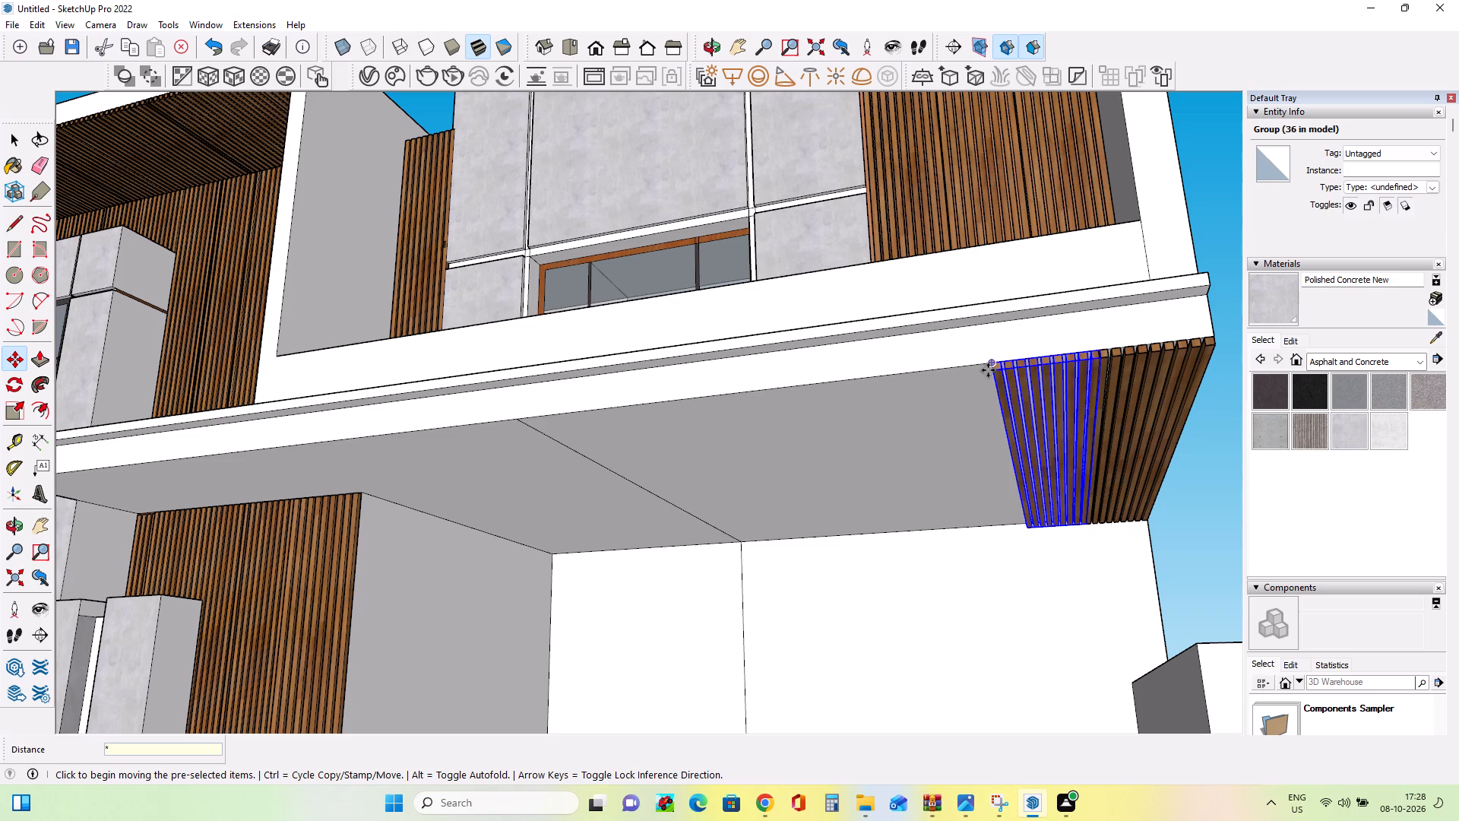
pyautogui.press('6')
pyautogui.press('Return')
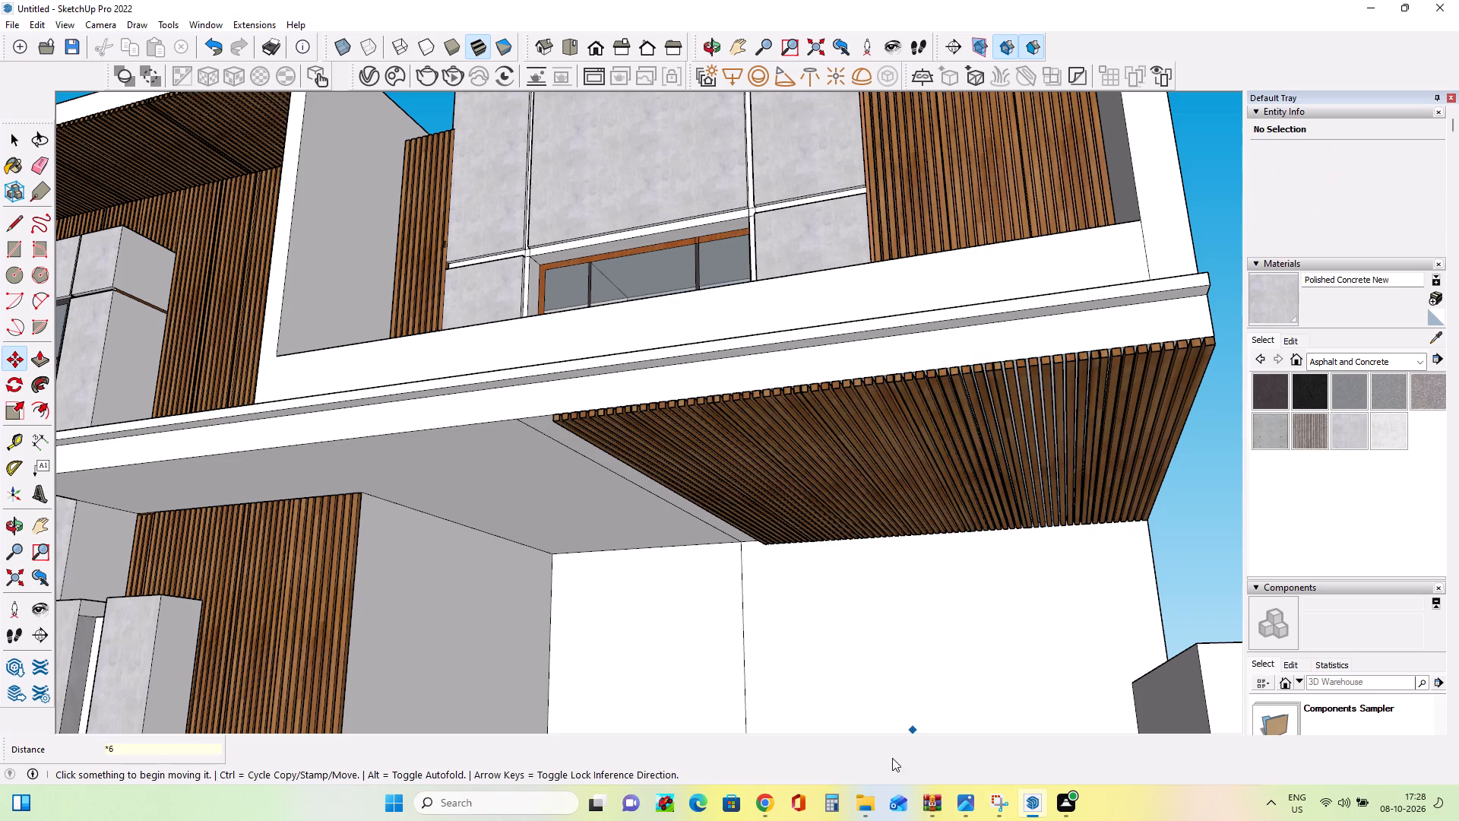
# Paint both faces of the porch canopy's underside with the Wood Veneer 02 material from the Wood collection.
pyautogui.moveTo(621, 457); pyautogui.dragTo(741, 474, button='middle')
pyautogui.scroll(2, 636, 465)
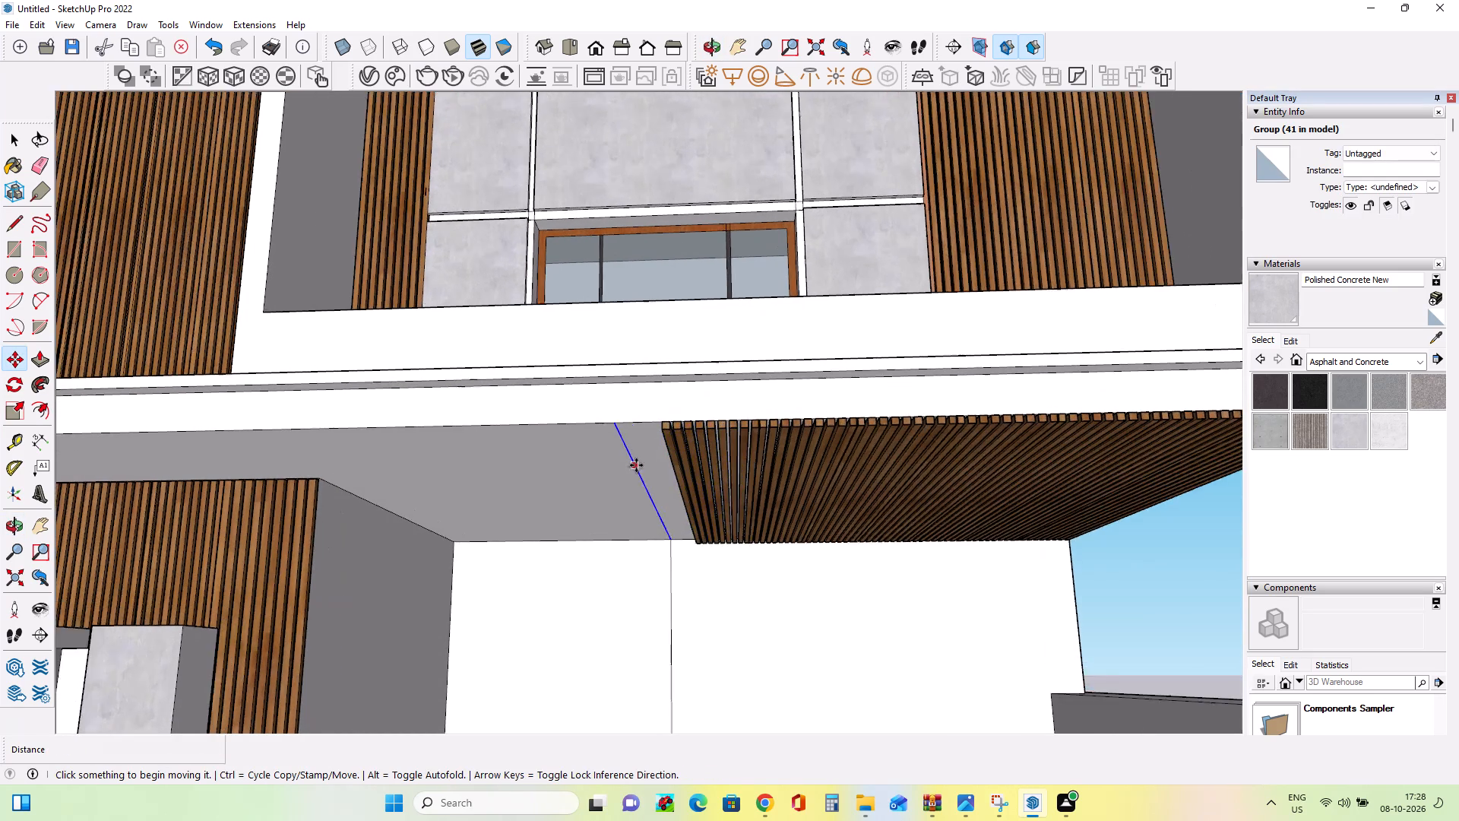
pyautogui.click(1328, 357)
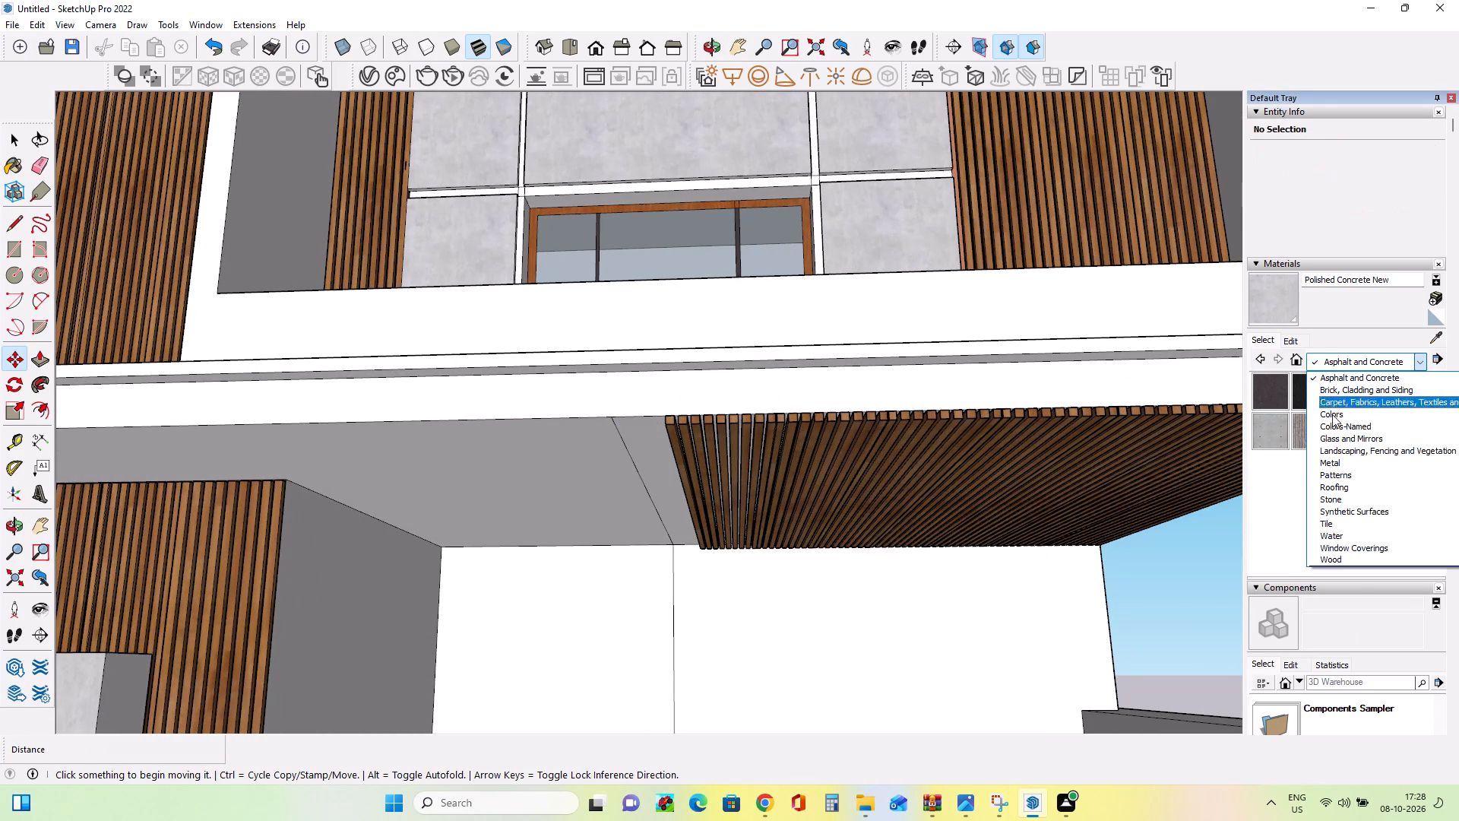
pyautogui.click(1353, 560)
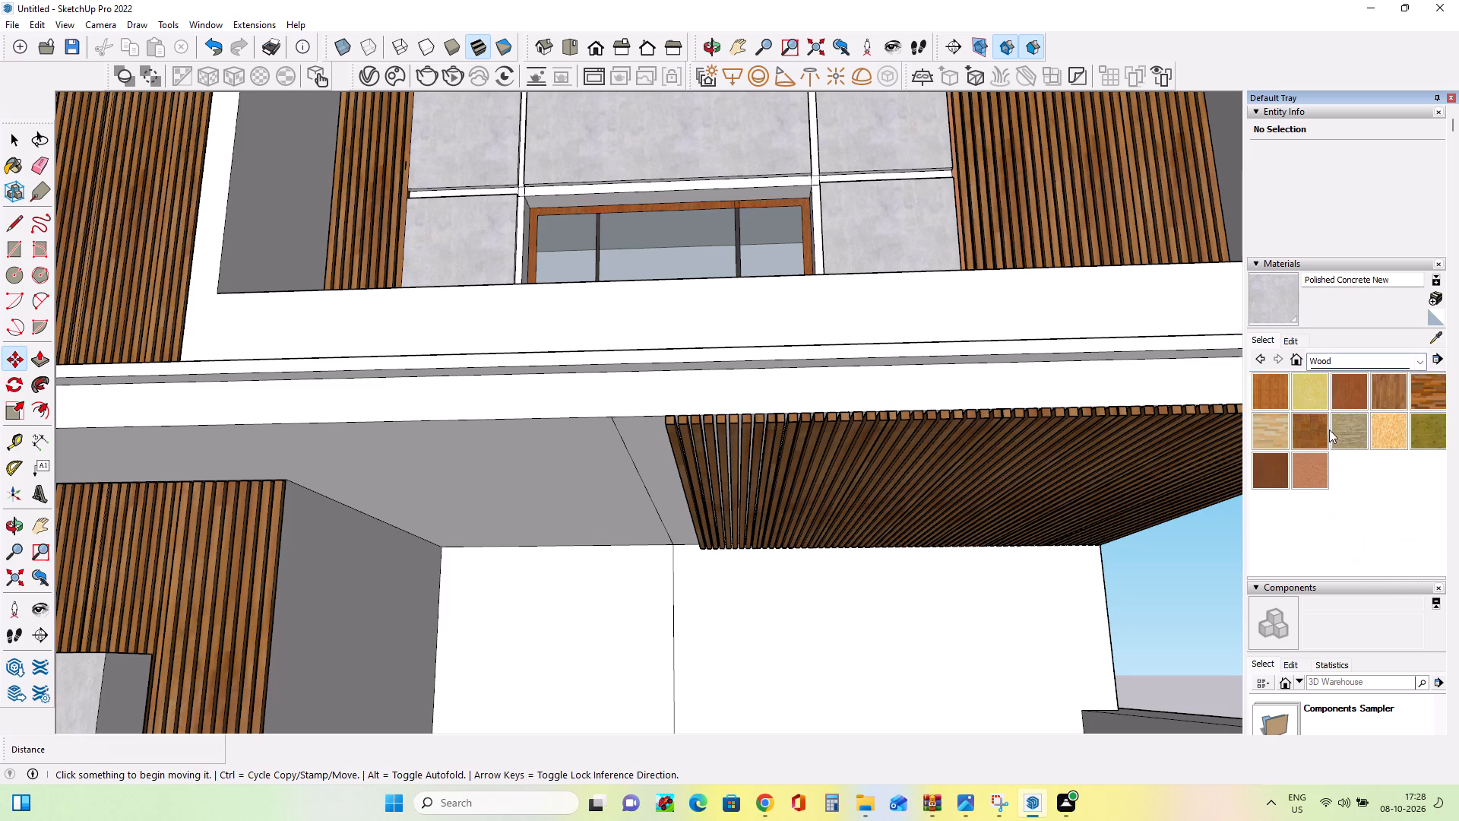
pyautogui.click(1309, 463)
pyautogui.click(545, 465)
pyautogui.moveTo(669, 490); pyautogui.dragTo(670, 519, button='middle')
pyautogui.click(649, 471)
# Compare the porch canopy's painted underside and slats with the reference image.
pyautogui.moveTo(689, 529); pyautogui.dragTo(684, 454, button='middle')
pyautogui.scroll(-6, 695, 458)
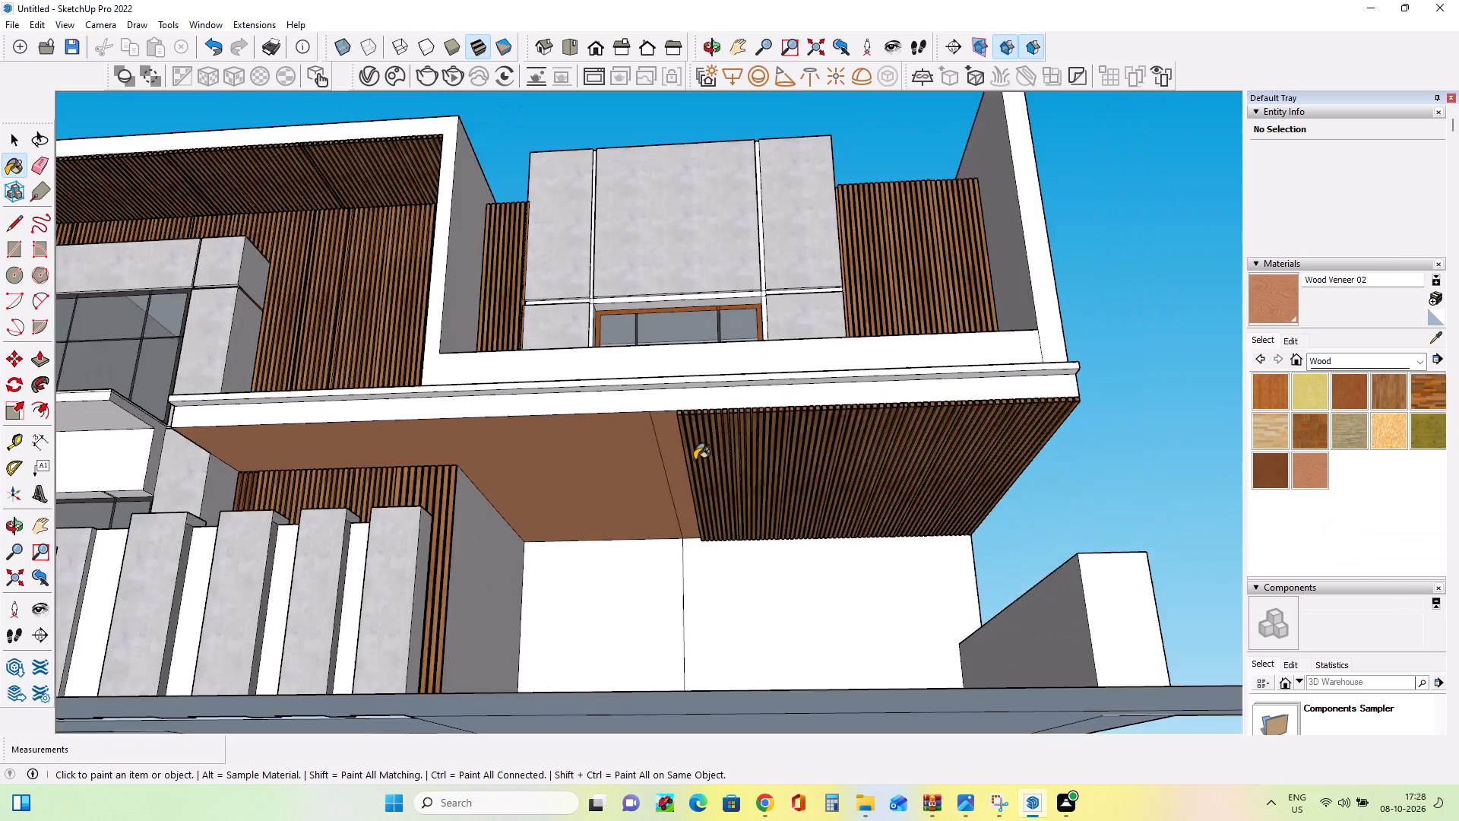
pyautogui.scroll(-9, 695, 460)
pyautogui.moveTo(696, 461); pyautogui.dragTo(701, 499, button='middle')
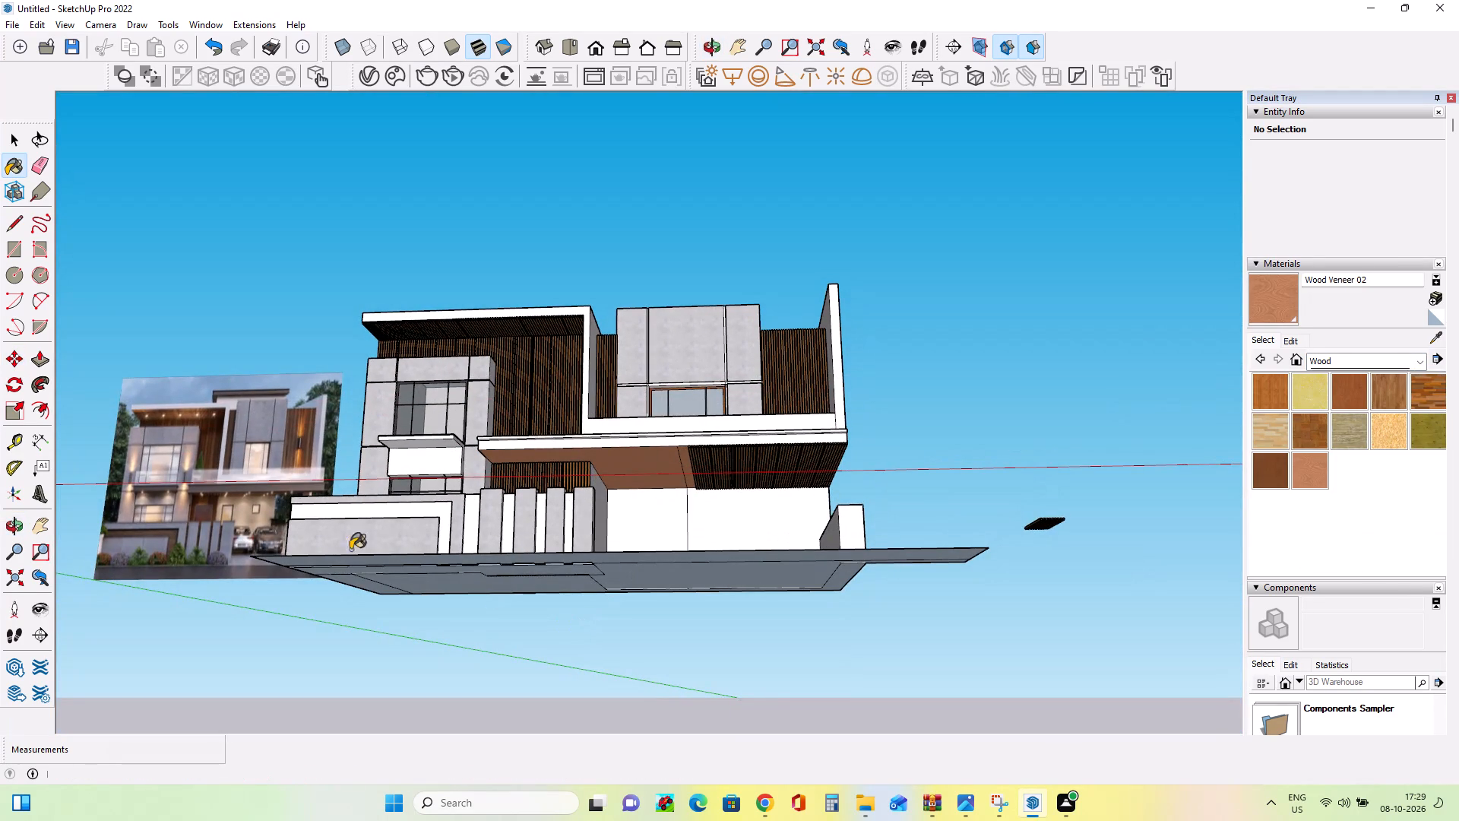
pyautogui.scroll(13, 212, 511)
pyautogui.moveTo(217, 509); pyautogui.dragTo(216, 461, button='middle')
pyautogui.scroll(-13, 217, 461)
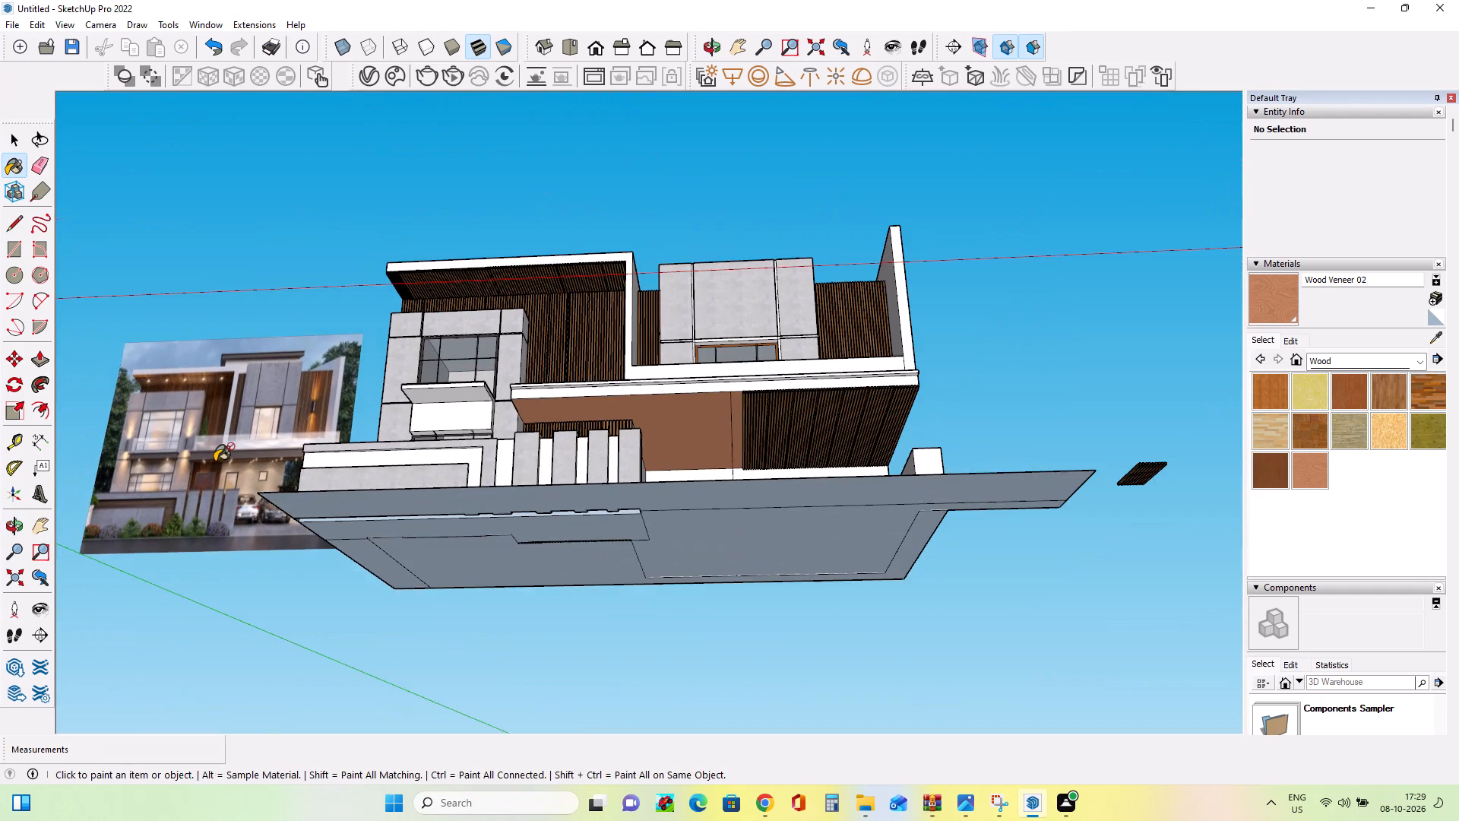
pyautogui.moveTo(574, 496); pyautogui.dragTo(572, 570, button='middle')
pyautogui.scroll(5, 676, 439)
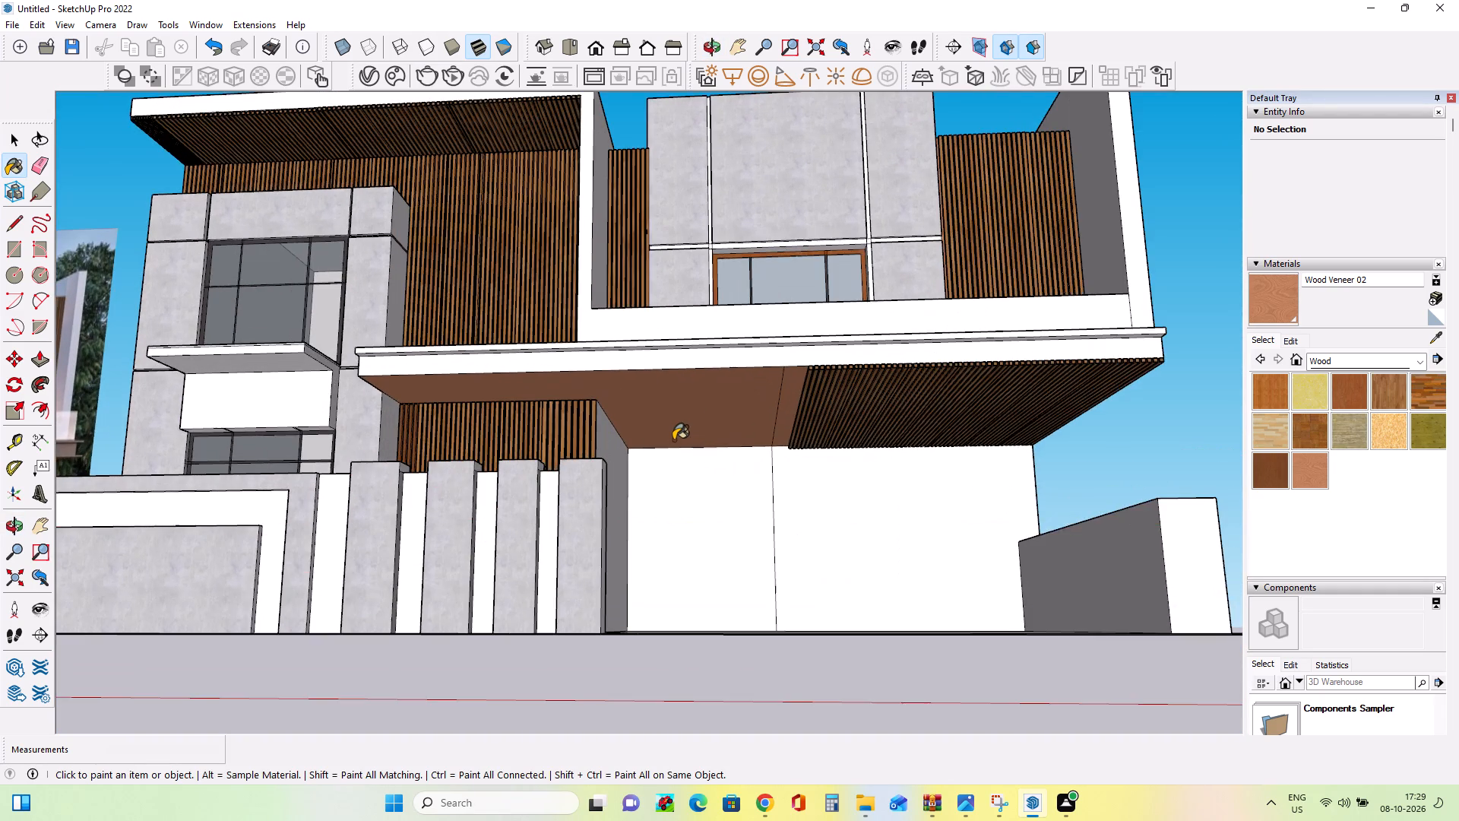
# Copy the innermost canopy slat group about 4' 15/16" along the porch canopy's underside and repeat it as an array of 8 copies.
pyautogui.moveTo(660, 447); pyautogui.dragTo(640, 426, button='middle')
pyautogui.scroll(2, 637, 425)
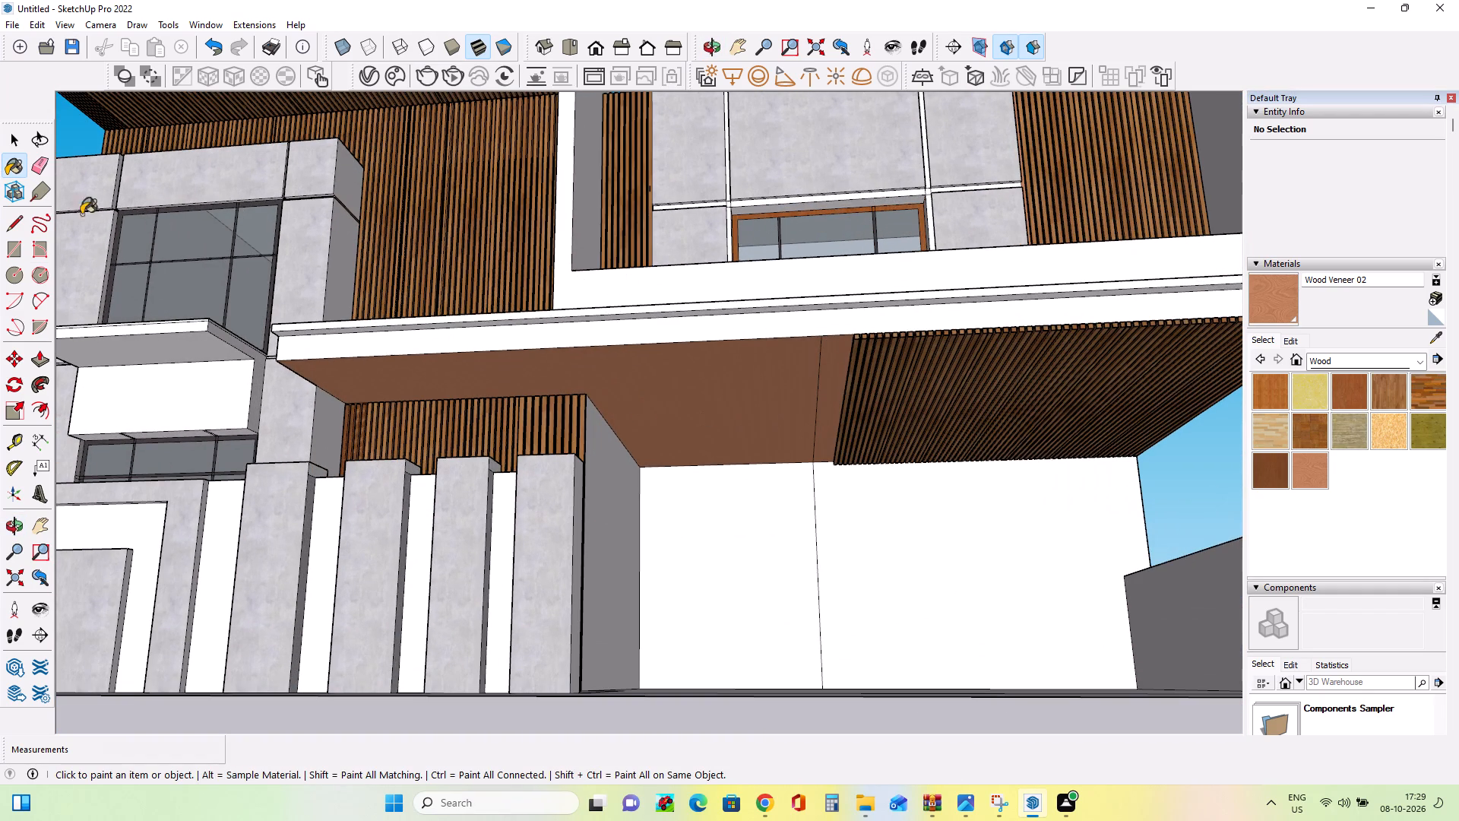
pyautogui.click(11, 140)
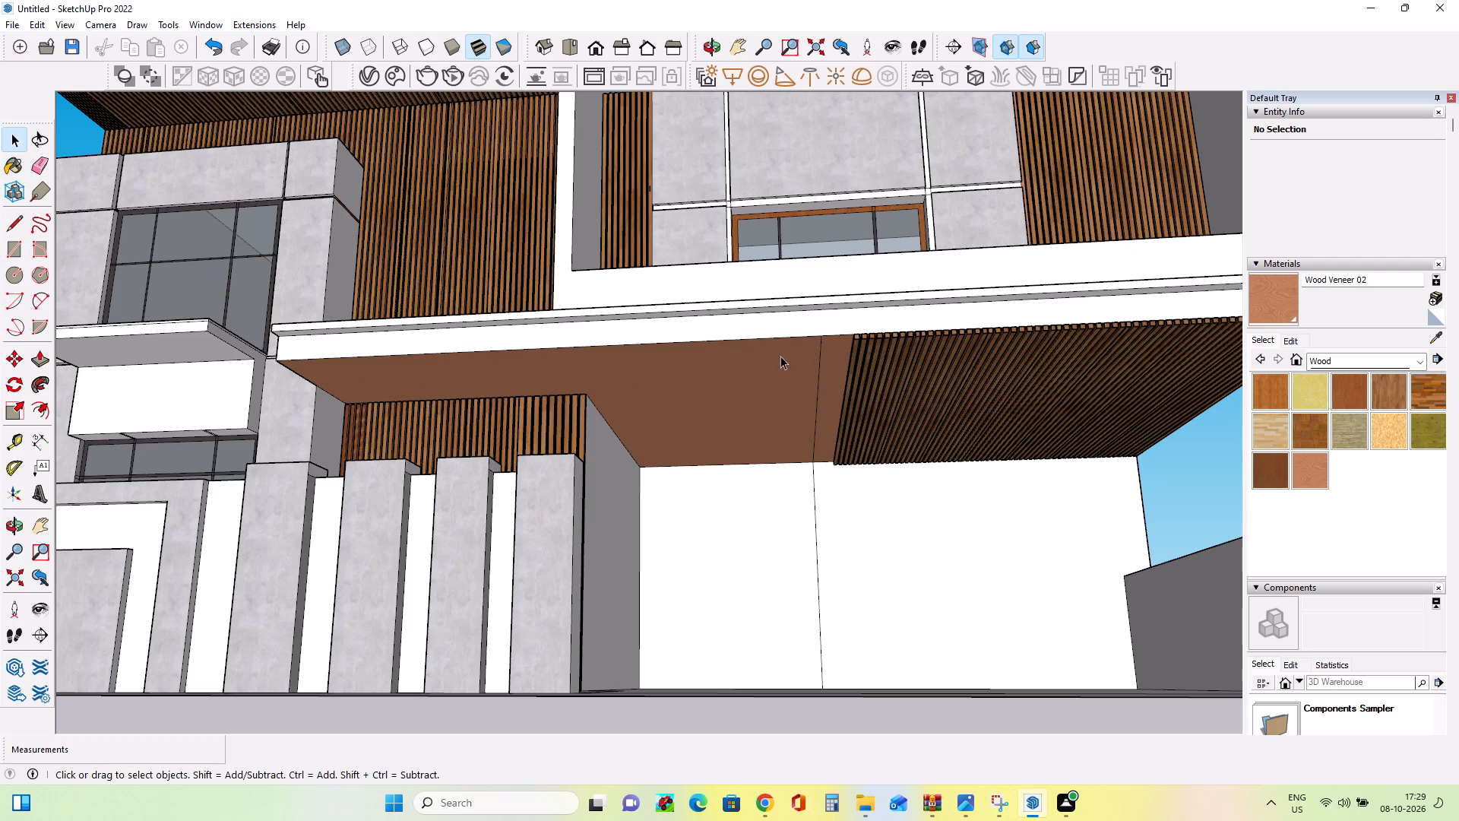
pyautogui.click(868, 372)
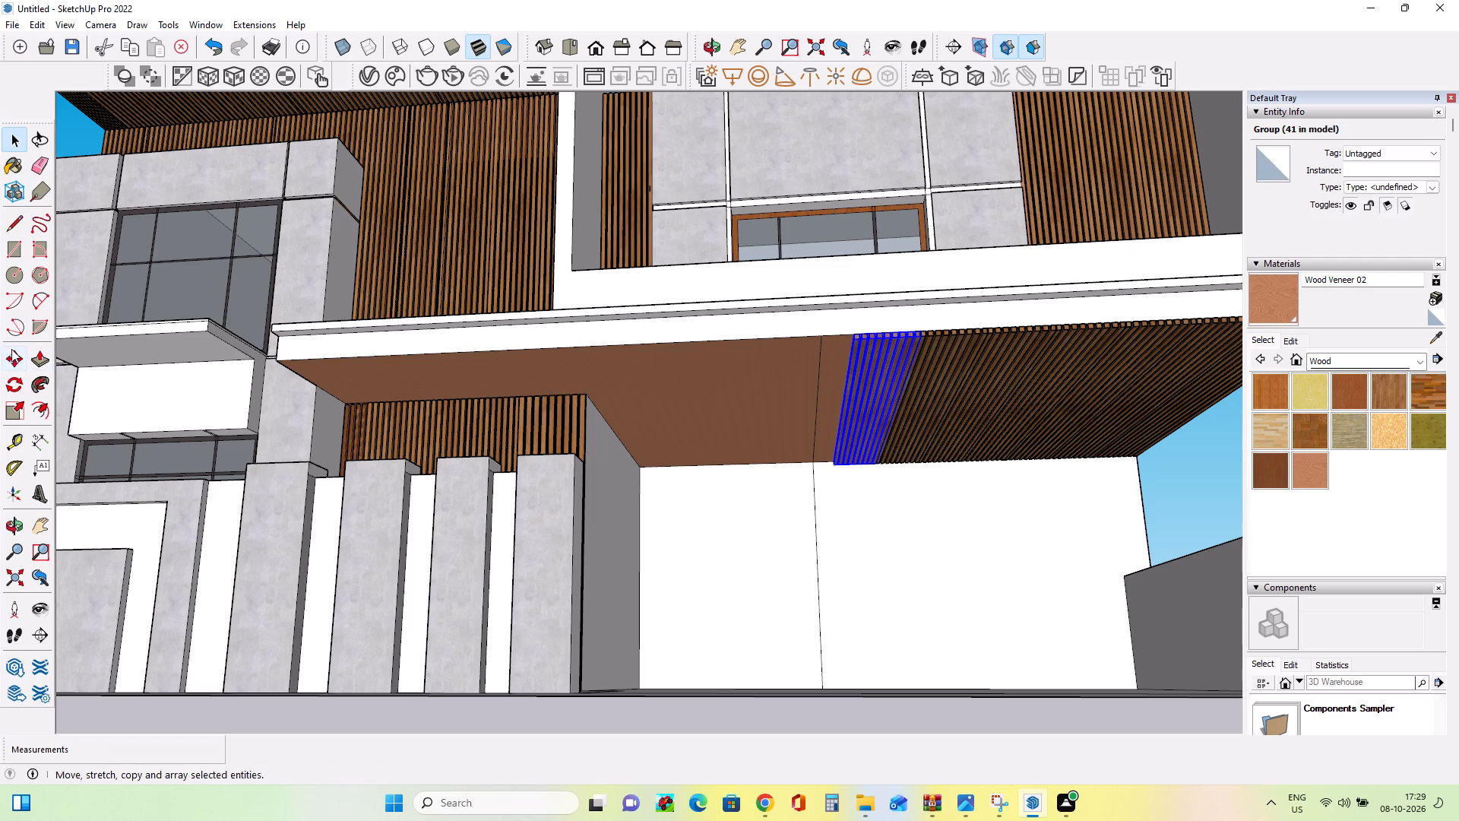
pyautogui.click(14, 356)
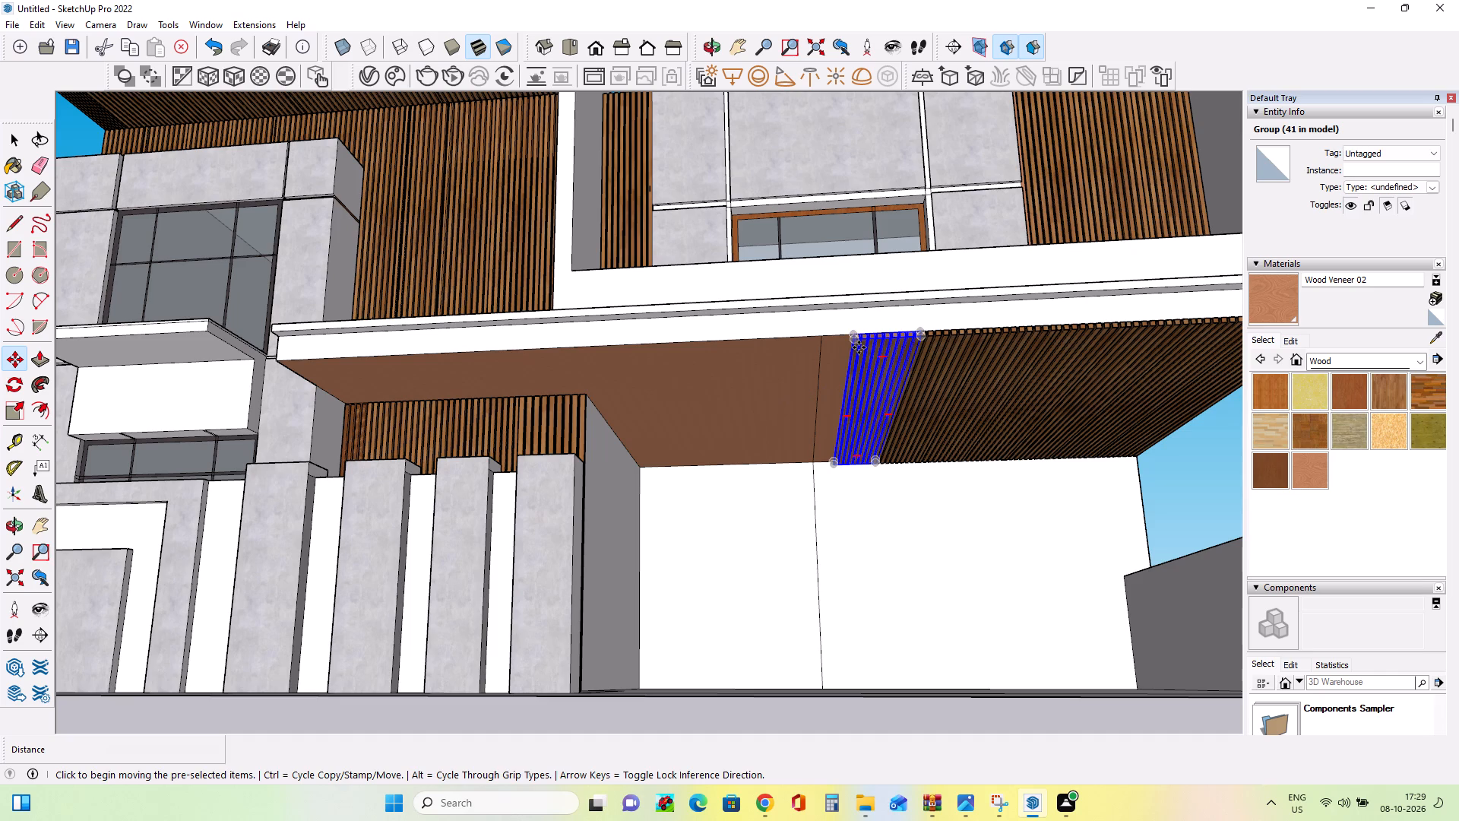
pyautogui.moveTo(859, 357); pyautogui.dragTo(853, 417, button='middle')
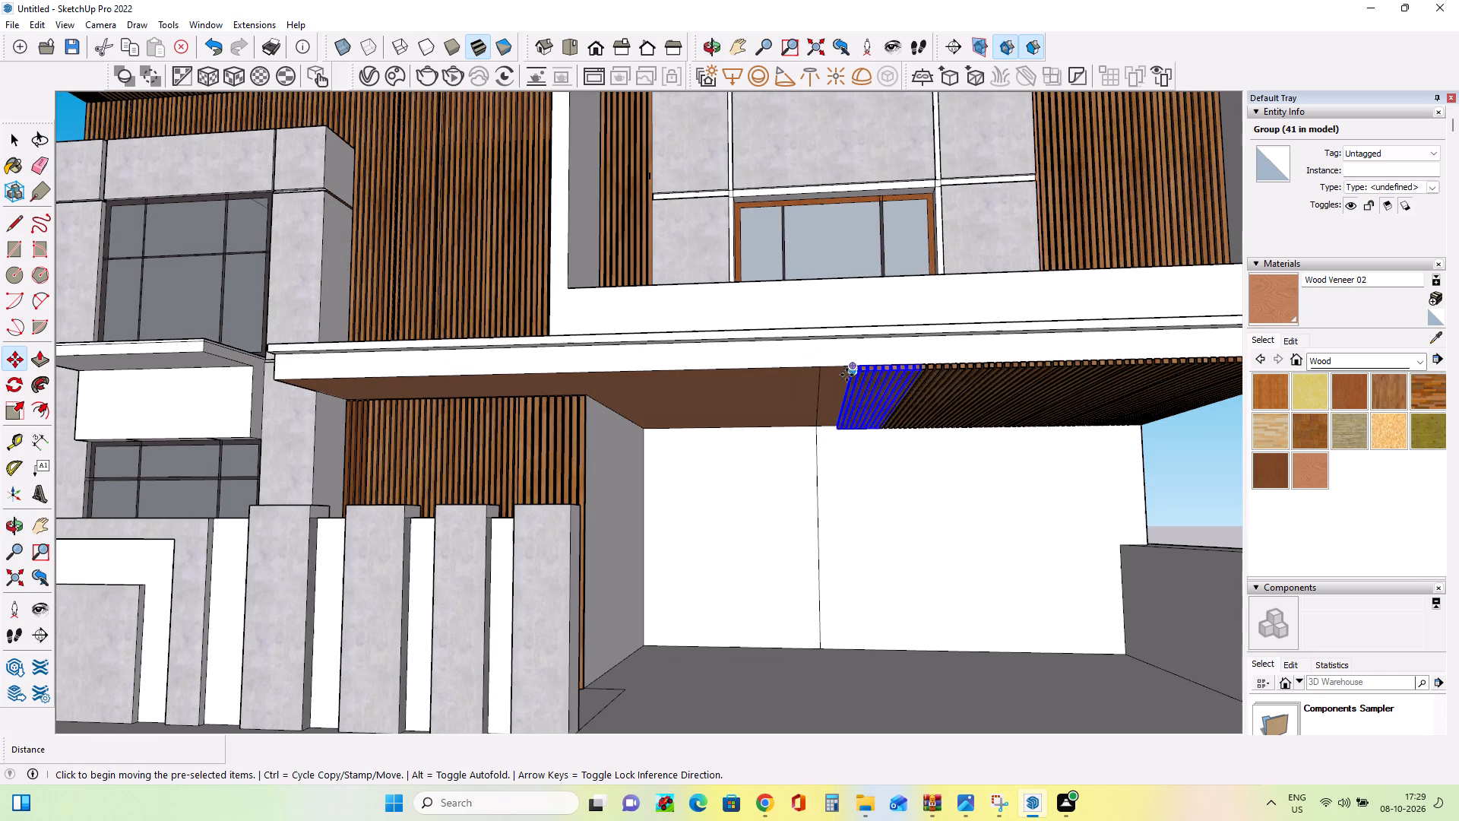
pyautogui.click(851, 374)
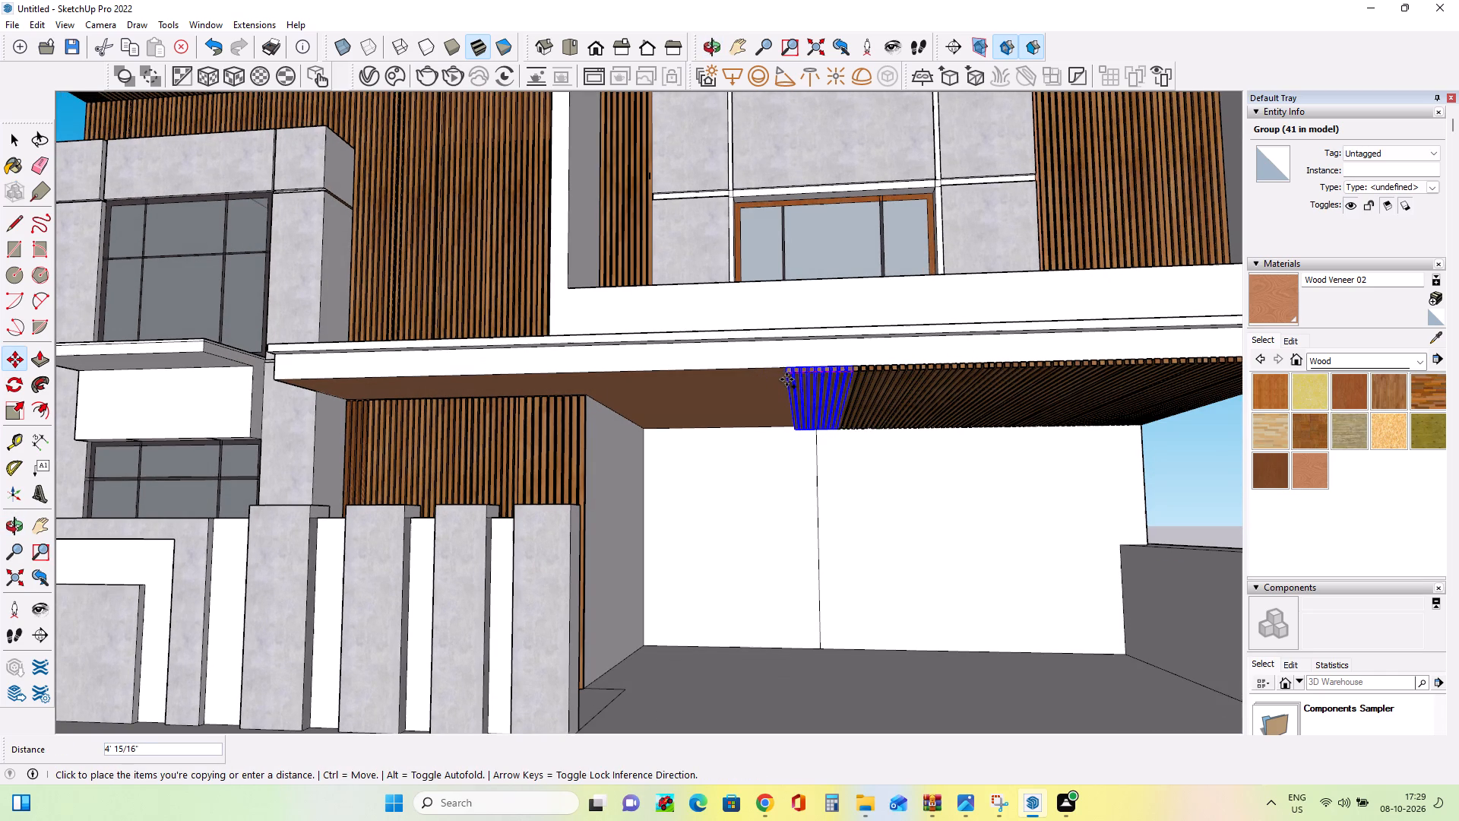
pyautogui.click(786, 379)
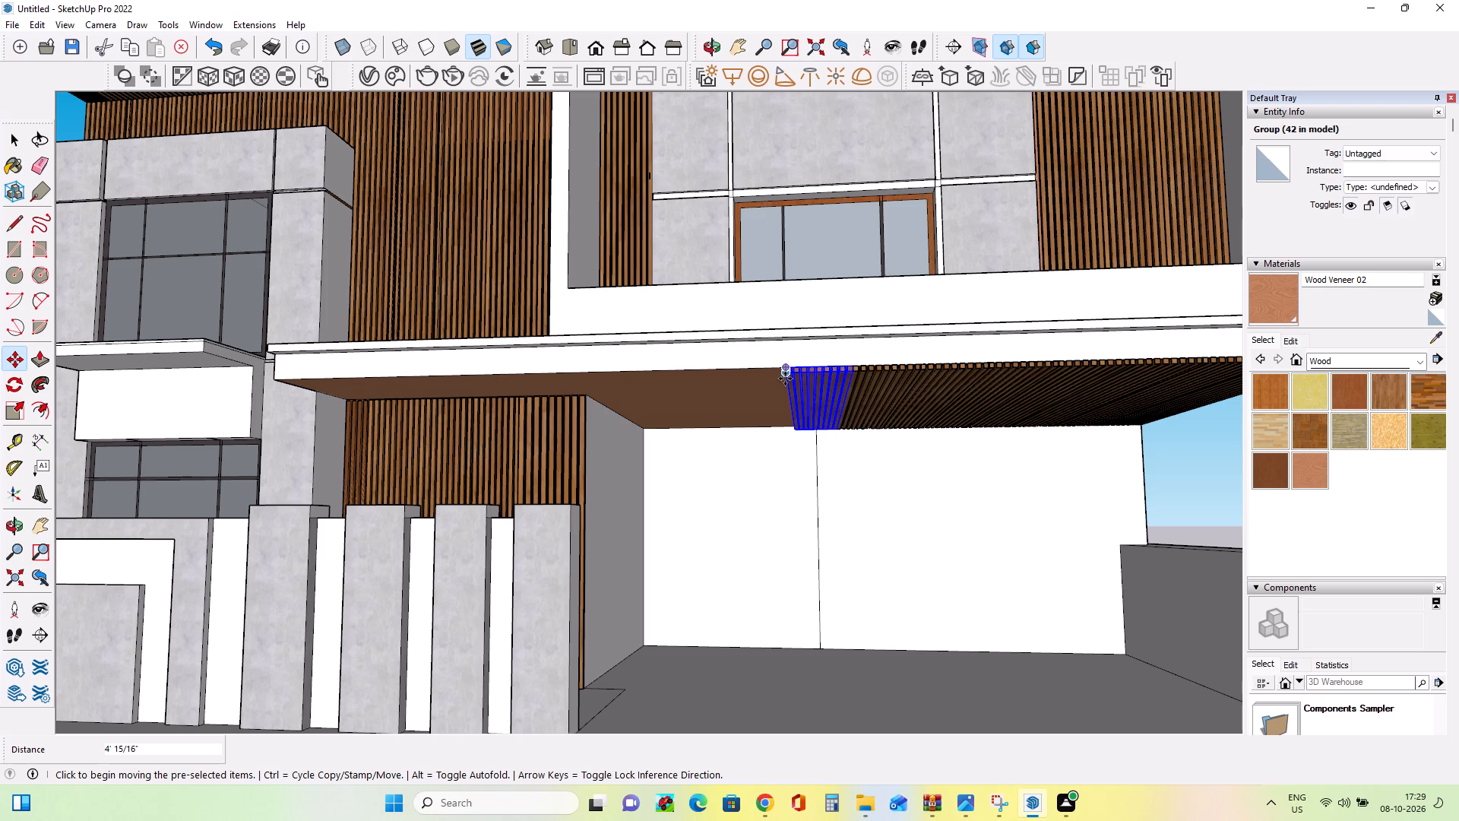
pyautogui.hotkey('shift', '*')
pyautogui.press('8')
pyautogui.press('Return')
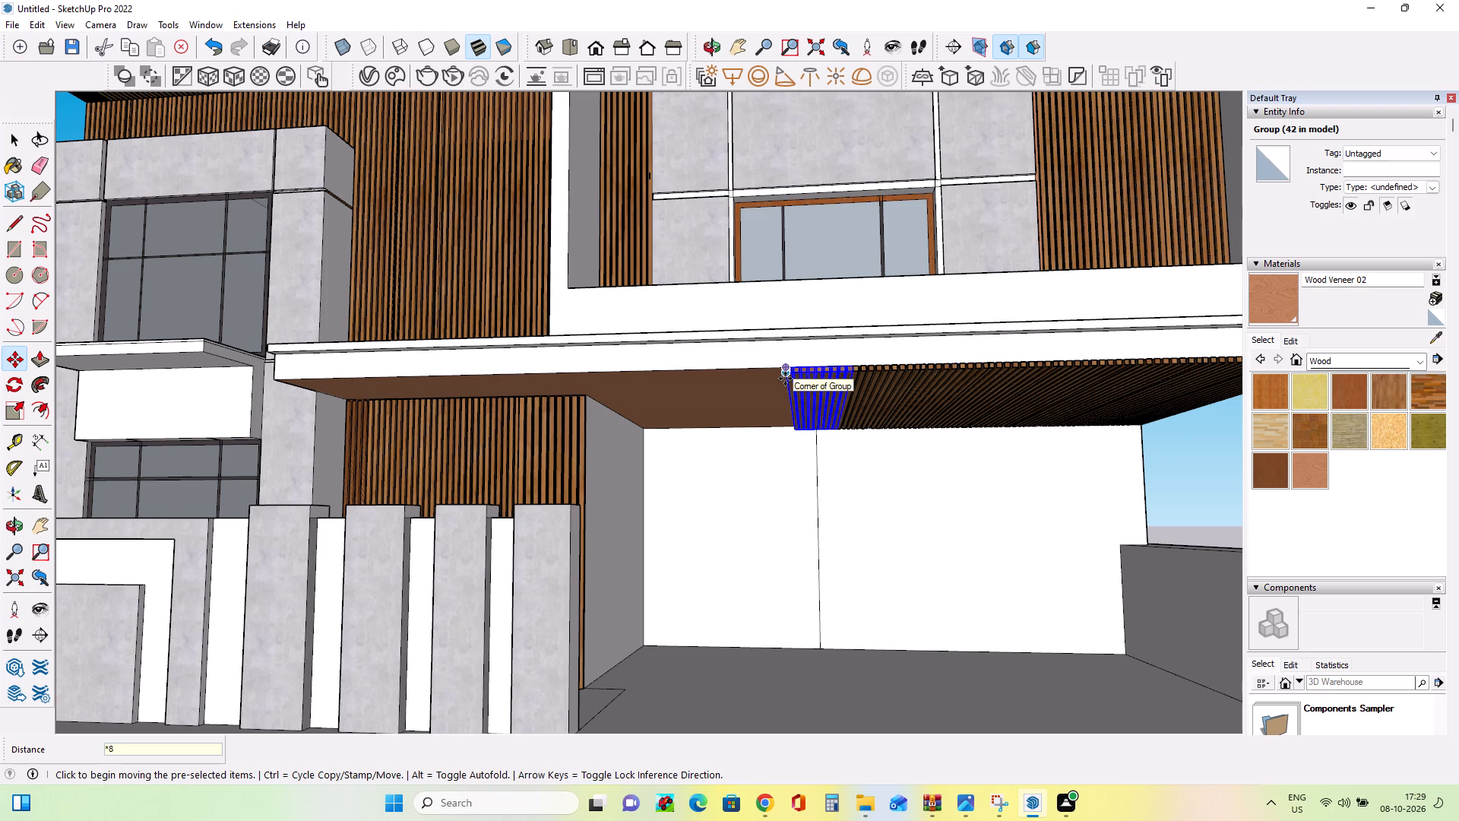
# Fill the canopy underside's remaining gap with two more slat group copies, offset about 3' 11 1/4" and 1' 9 3/16", ending at the canopy's corner.
pyautogui.moveTo(474, 469); pyautogui.dragTo(647, 439, button='middle')
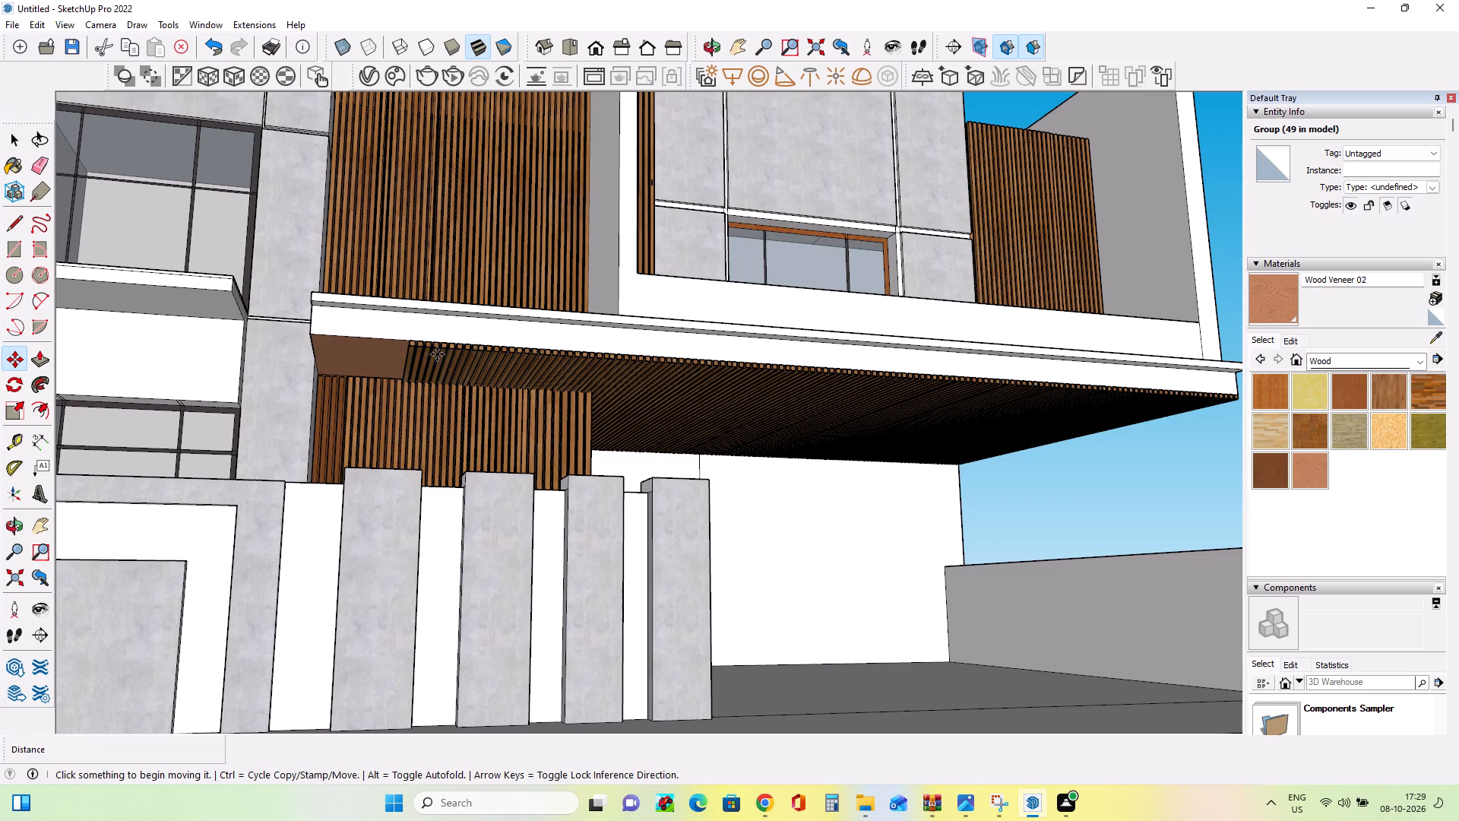
pyautogui.click(410, 347)
pyautogui.keyDown('ctrl'); pyautogui.click(410, 347); pyautogui.keyUp('ctrl')
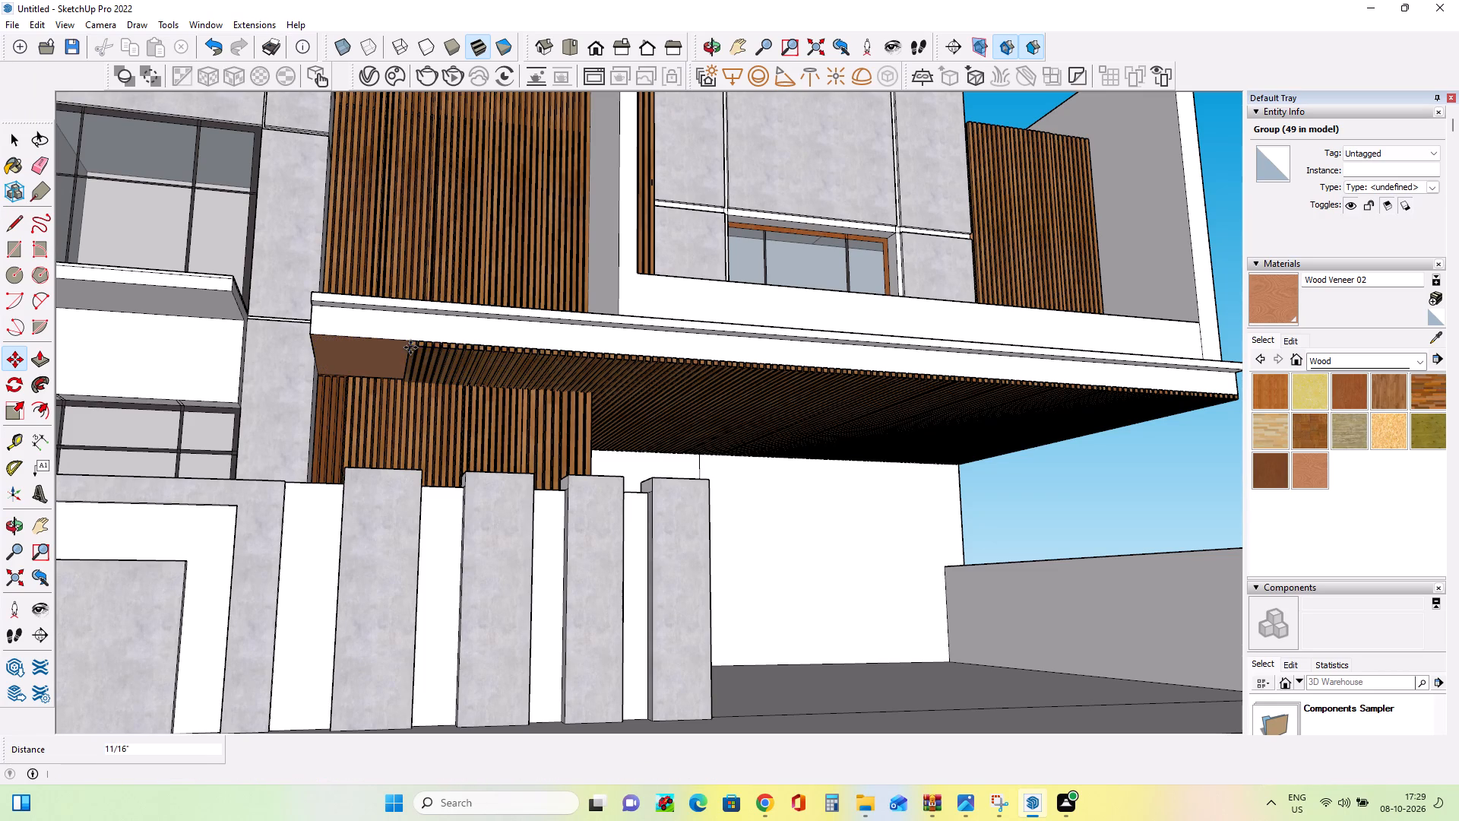
pyautogui.click(410, 349)
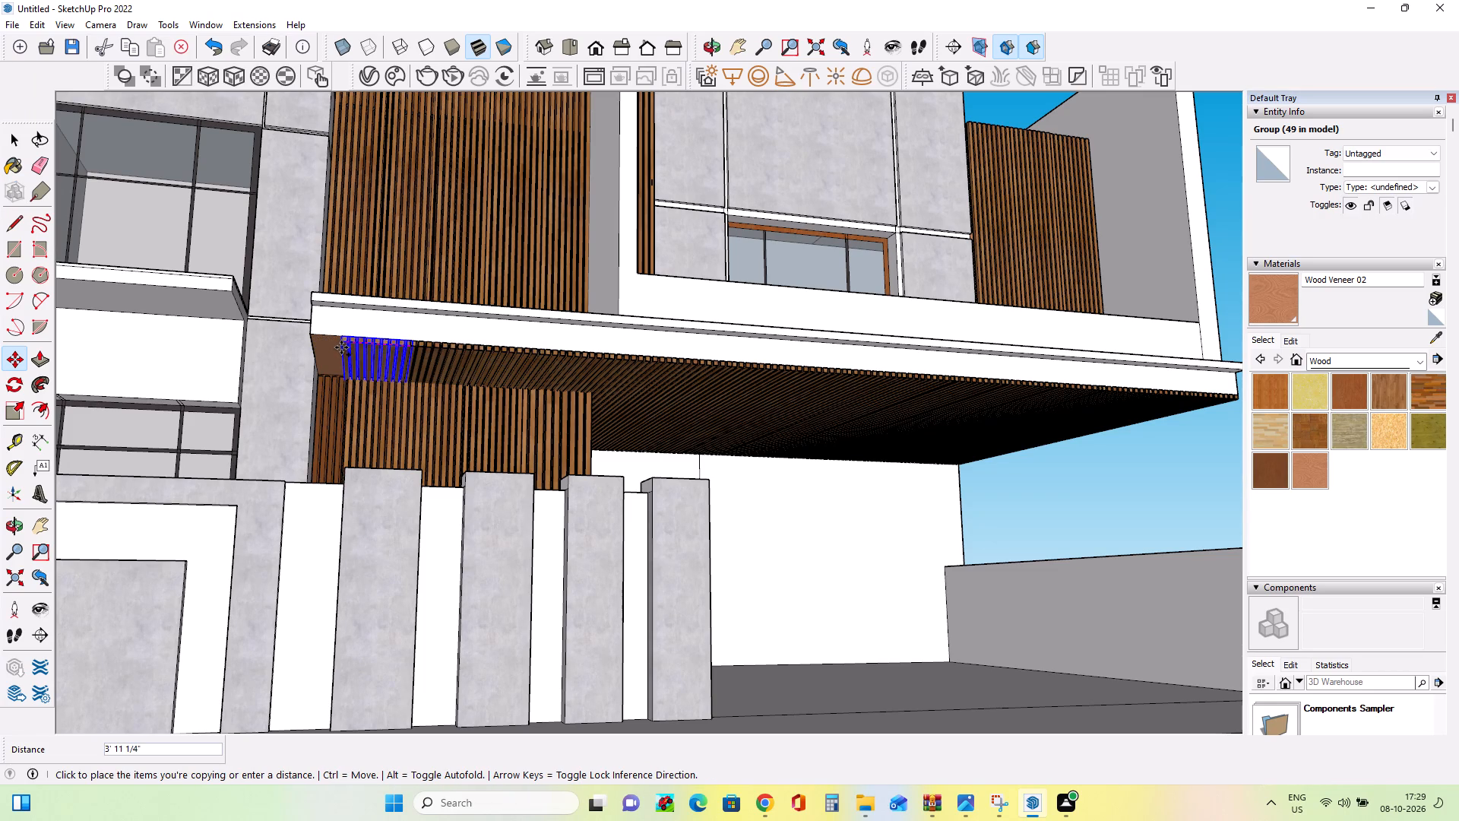
pyautogui.click(341, 347)
pyautogui.keyDown('ctrl'); pyautogui.click(340, 347); pyautogui.keyUp('ctrl')
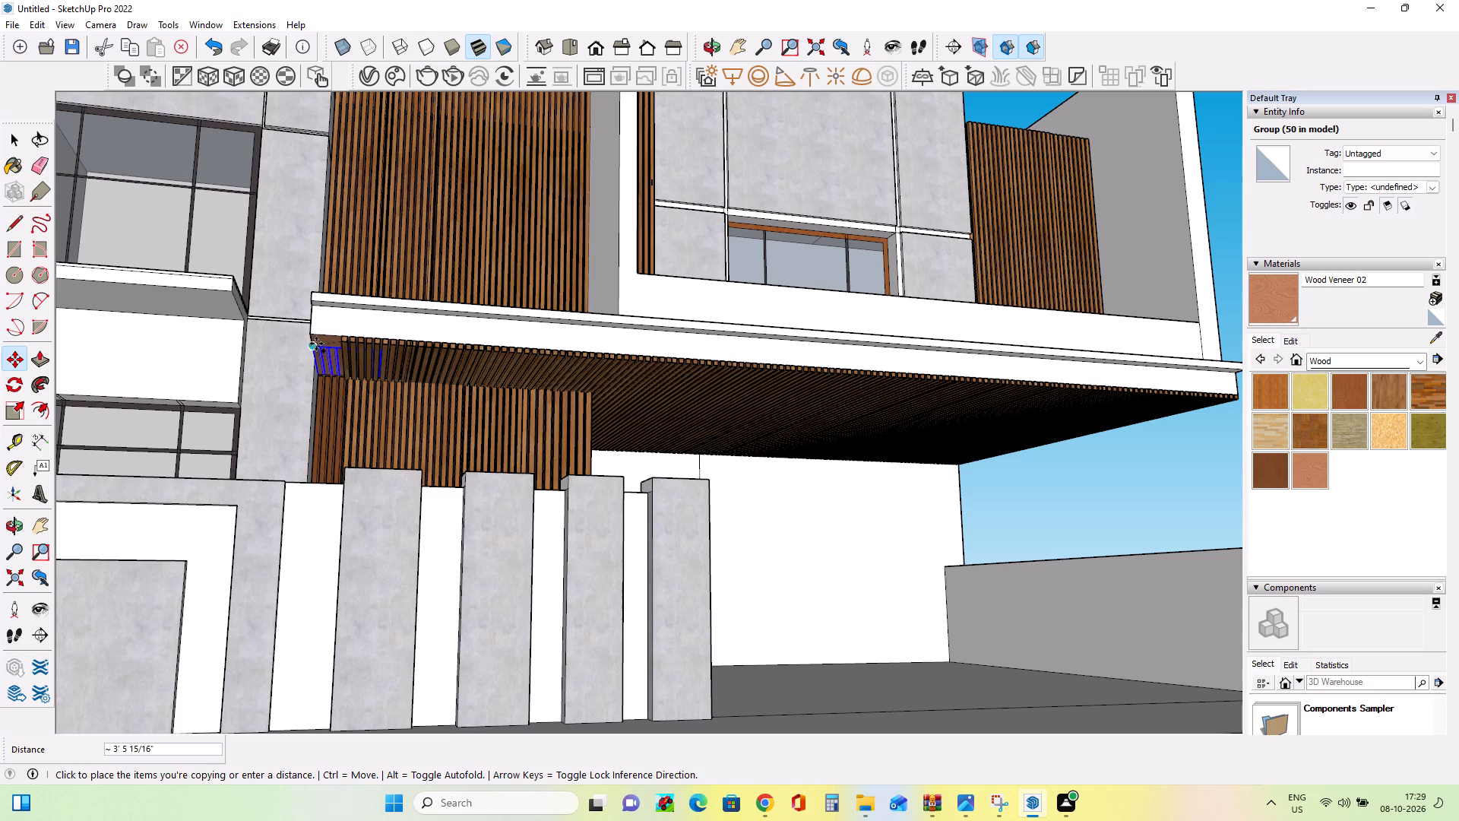
pyautogui.scroll(7, 318, 344)
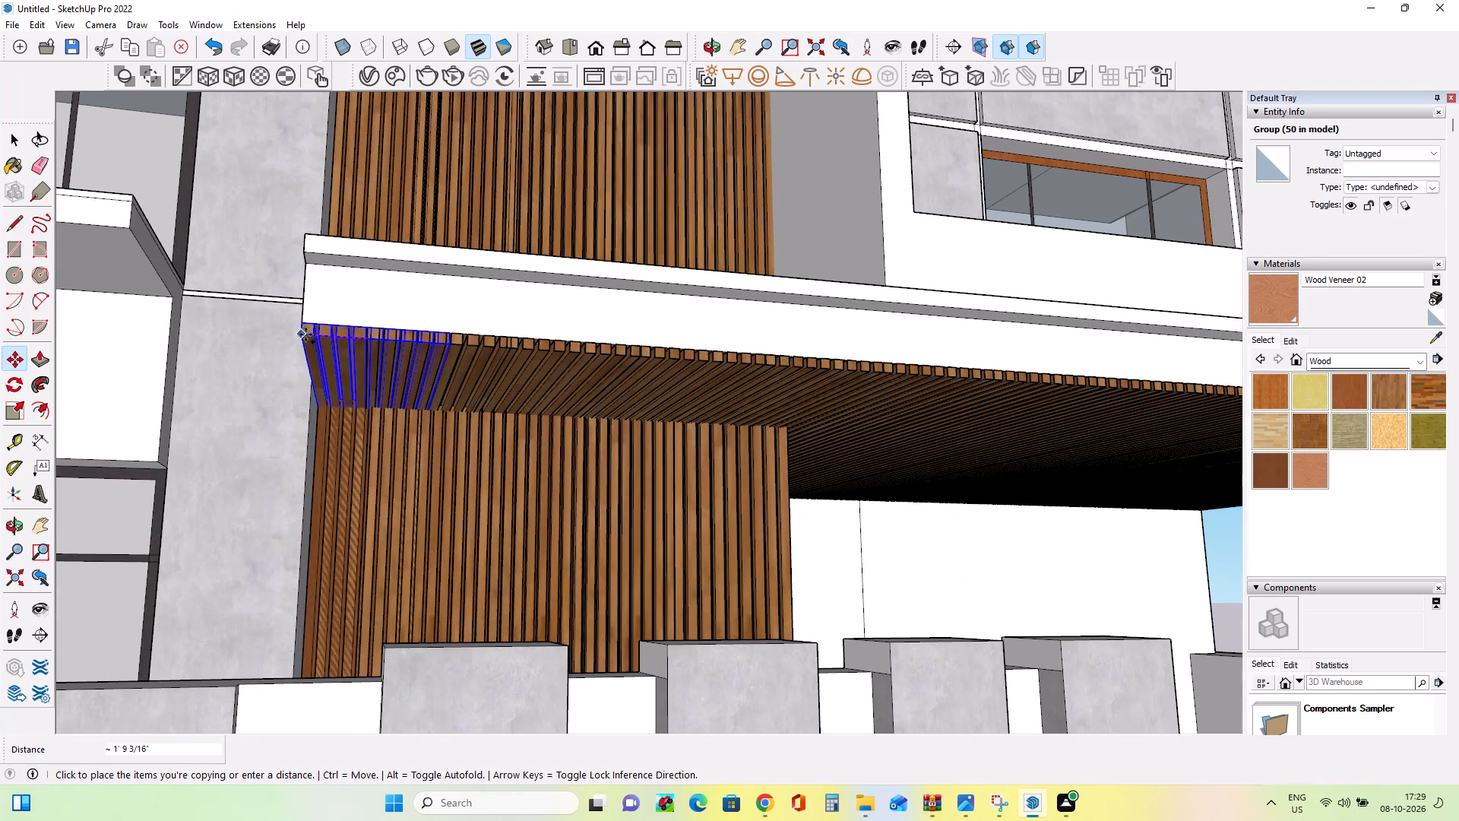
pyautogui.click(305, 334)
pyautogui.scroll(-19, 347, 372)
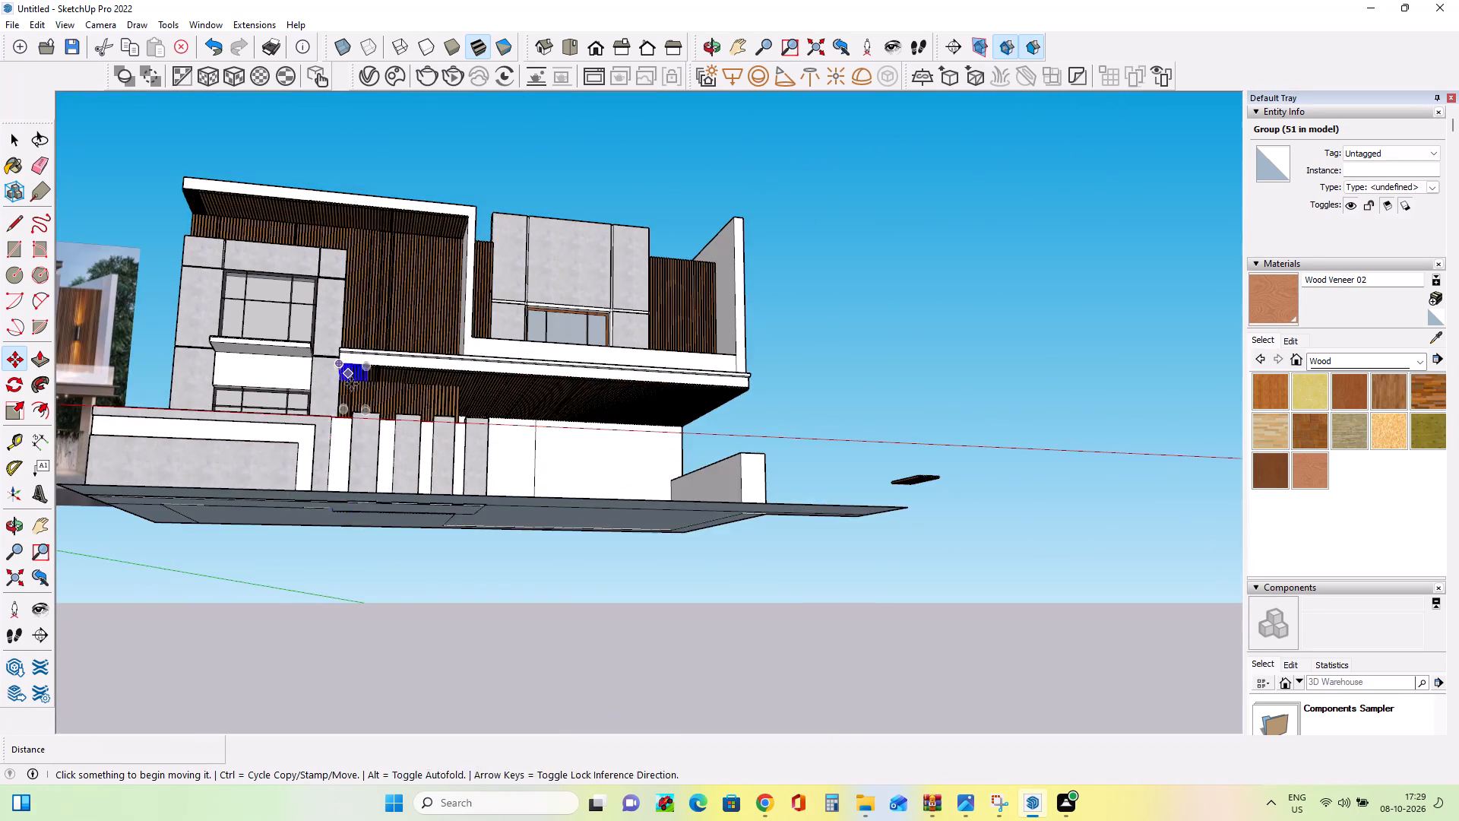
pyautogui.moveTo(651, 409); pyautogui.dragTo(568, 493, button='middle')
pyautogui.moveTo(654, 442); pyautogui.dragTo(628, 391, button='middle')
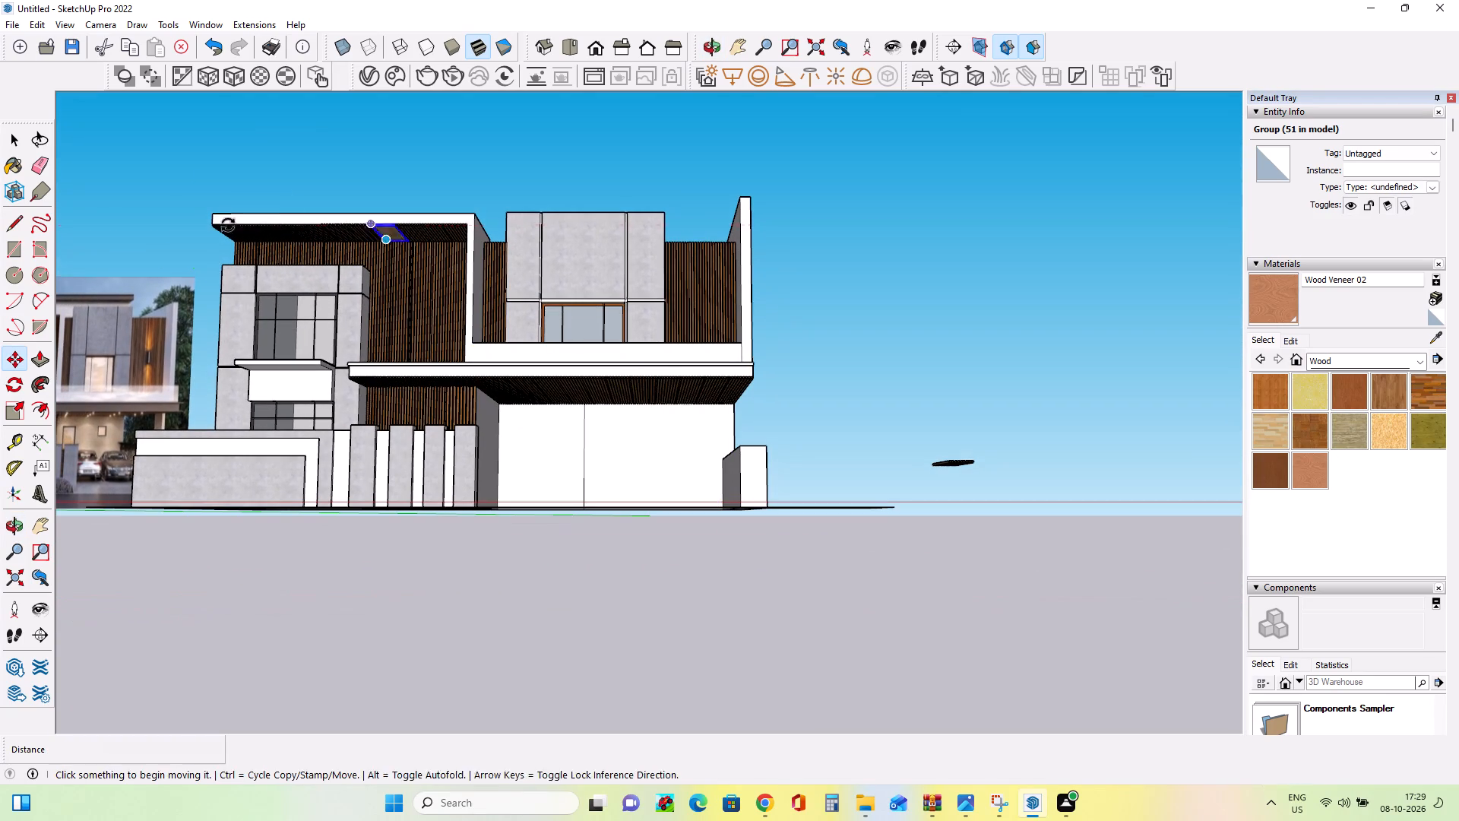
pyautogui.click(17, 141)
pyautogui.click(250, 152)
# Examine the fully slatted porch canopy underside and the overall front facade from several angles.
pyautogui.moveTo(607, 366); pyautogui.dragTo(613, 430, button='middle')
pyautogui.scroll(3, 551, 457)
pyautogui.moveTo(591, 491); pyautogui.dragTo(565, 436, button='middle')
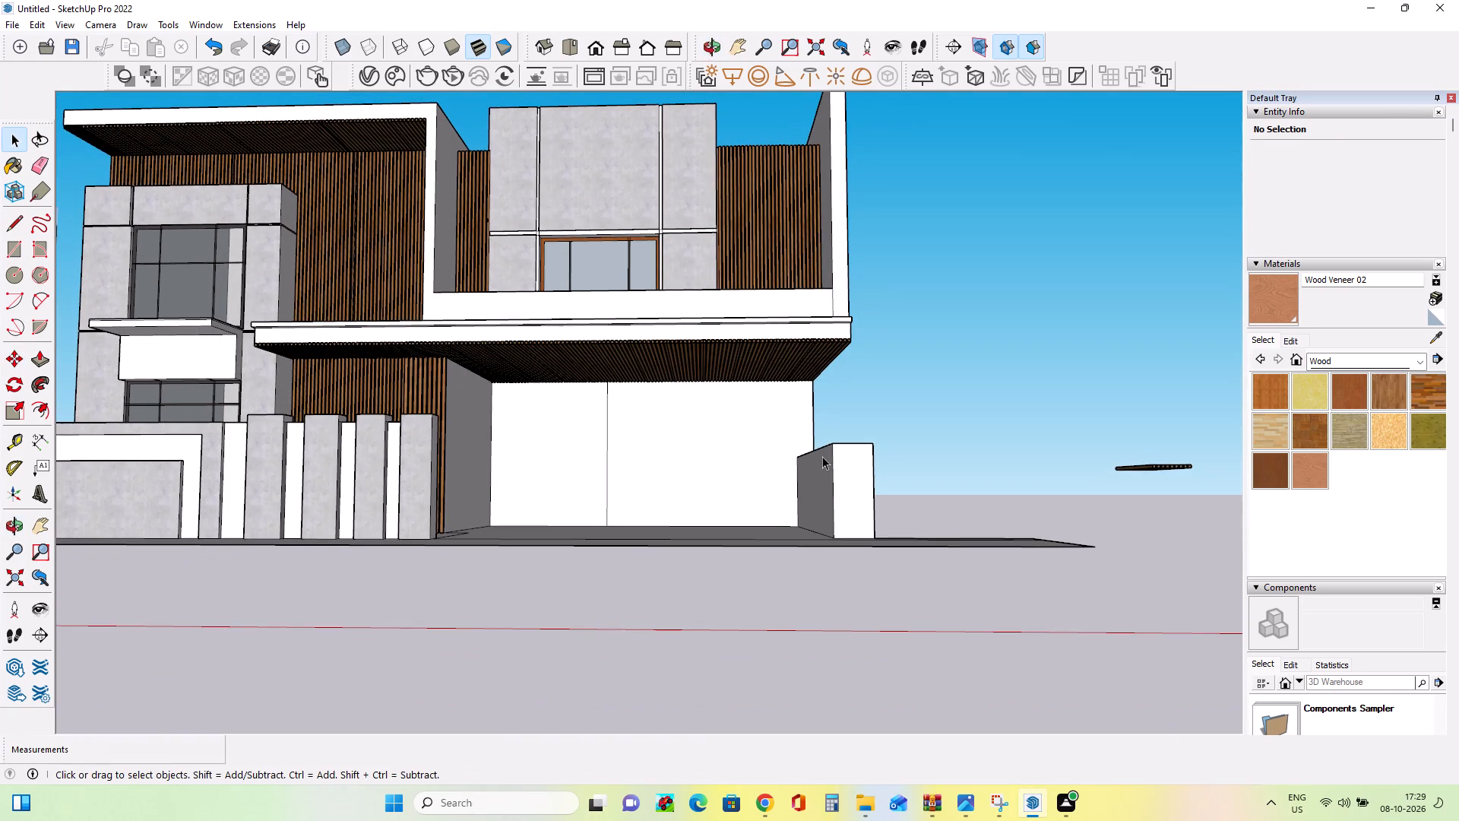
pyautogui.scroll(1, 80, 484)
pyautogui.click(39, 517)
pyautogui.moveTo(513, 442); pyautogui.dragTo(543, 525)
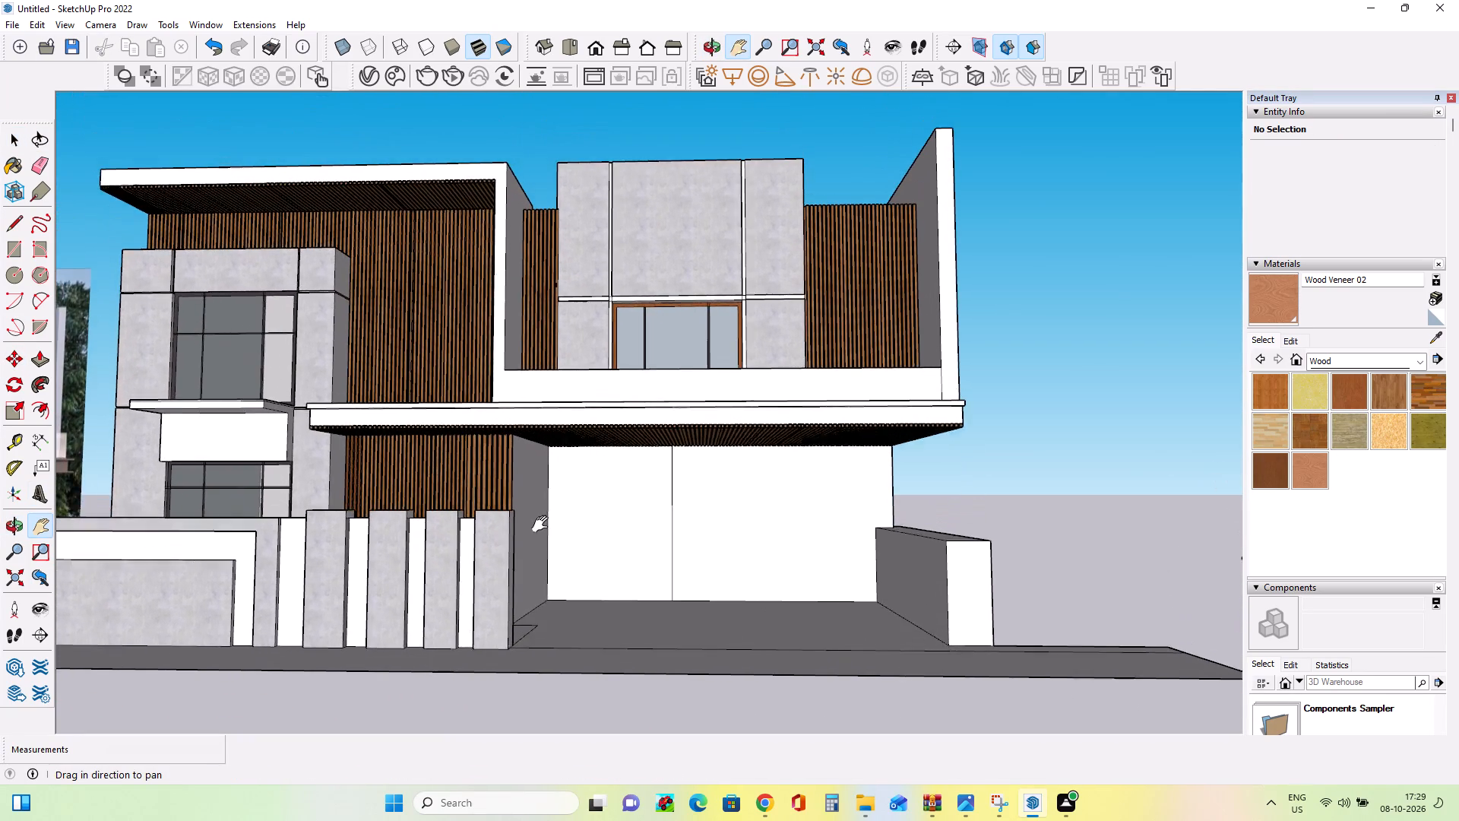
pyautogui.moveTo(543, 525); pyautogui.dragTo(543, 525)
pyautogui.moveTo(666, 573); pyautogui.dragTo(660, 539, button='middle')
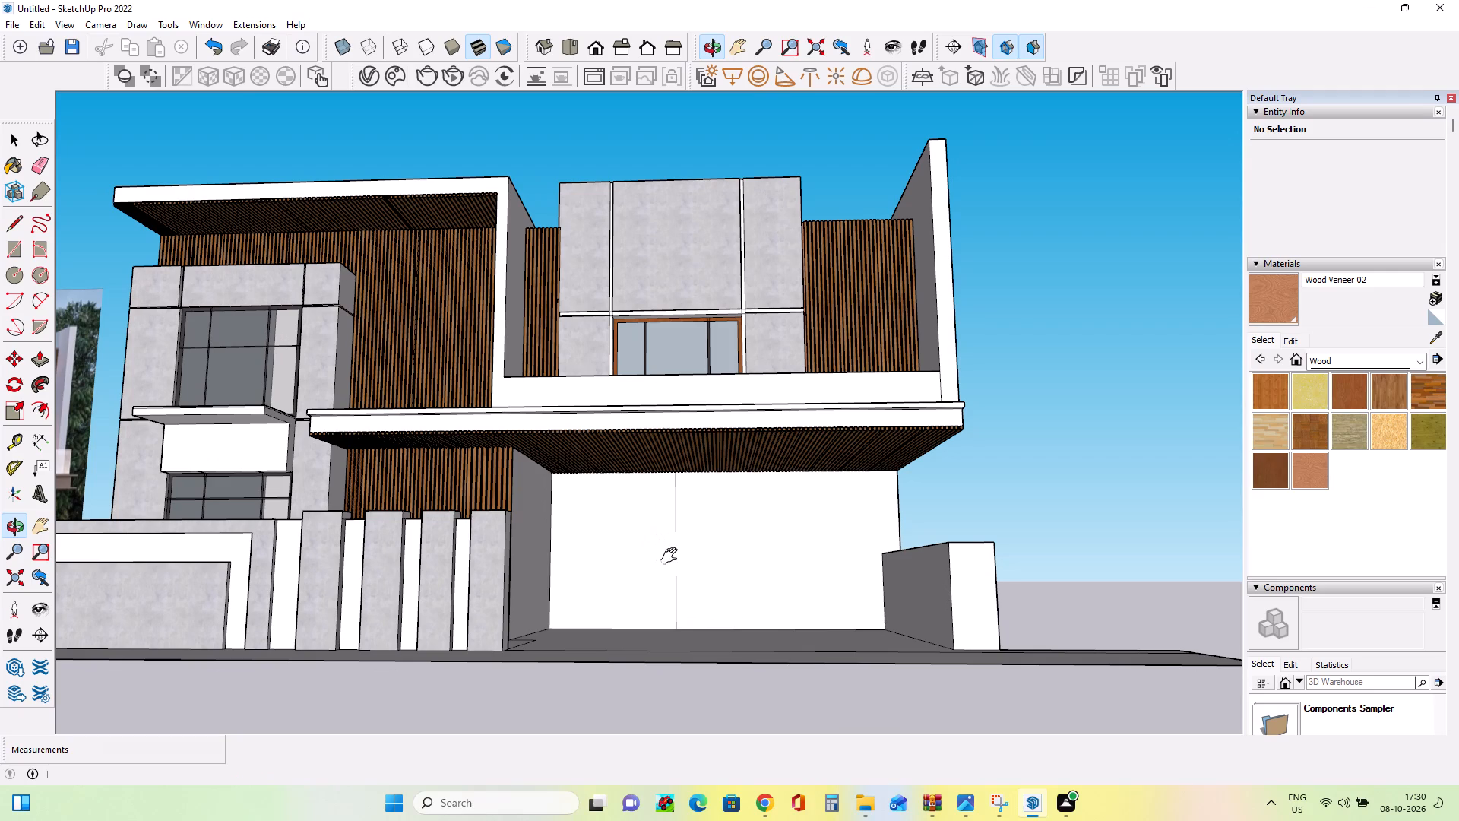
pyautogui.moveTo(673, 557); pyautogui.dragTo(695, 572)
pyautogui.moveTo(710, 607); pyautogui.dragTo(738, 617)
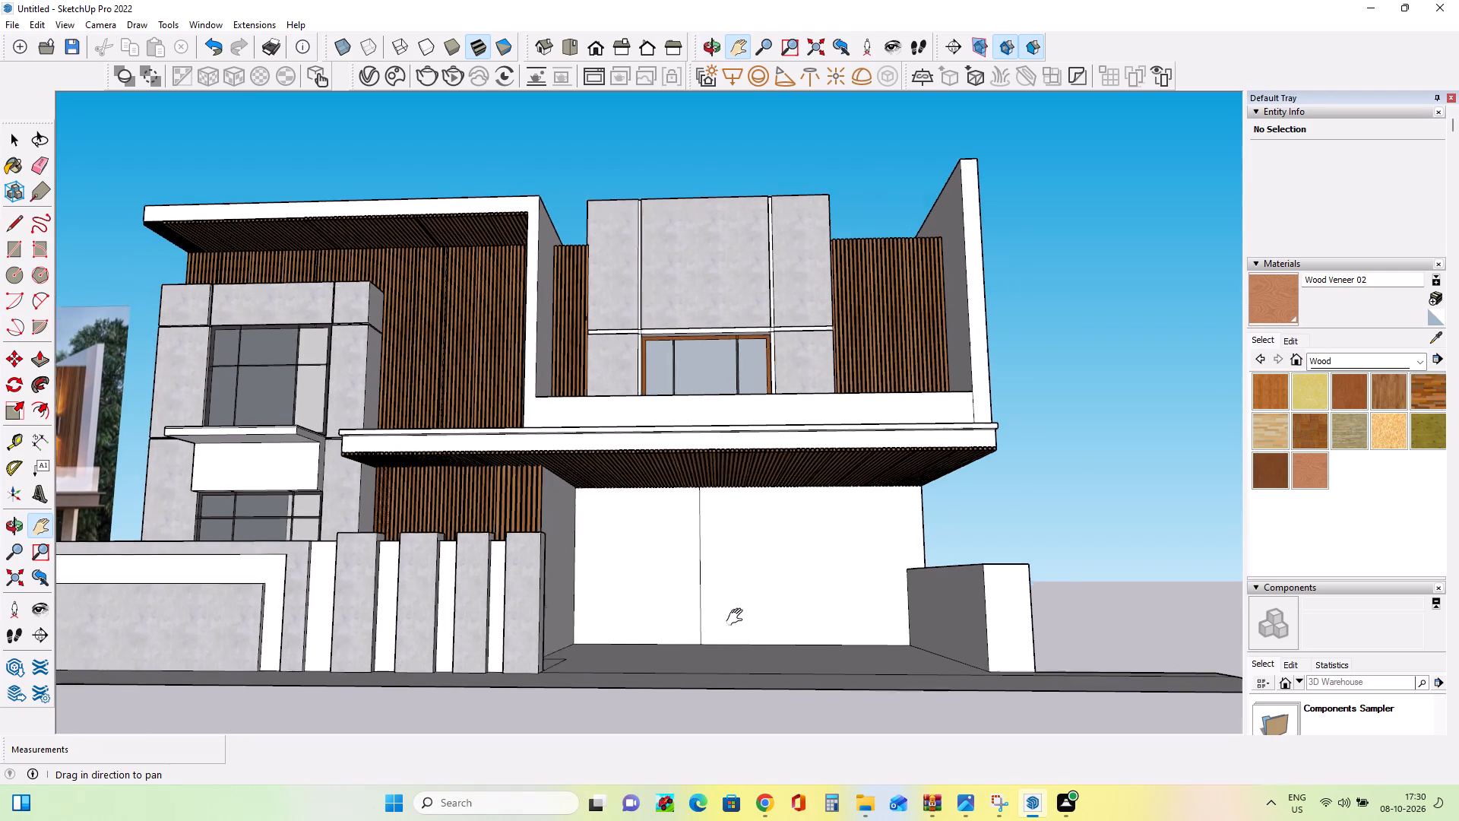
pyautogui.moveTo(738, 617); pyautogui.dragTo(740, 619)
pyautogui.scroll(-1, 721, 609)
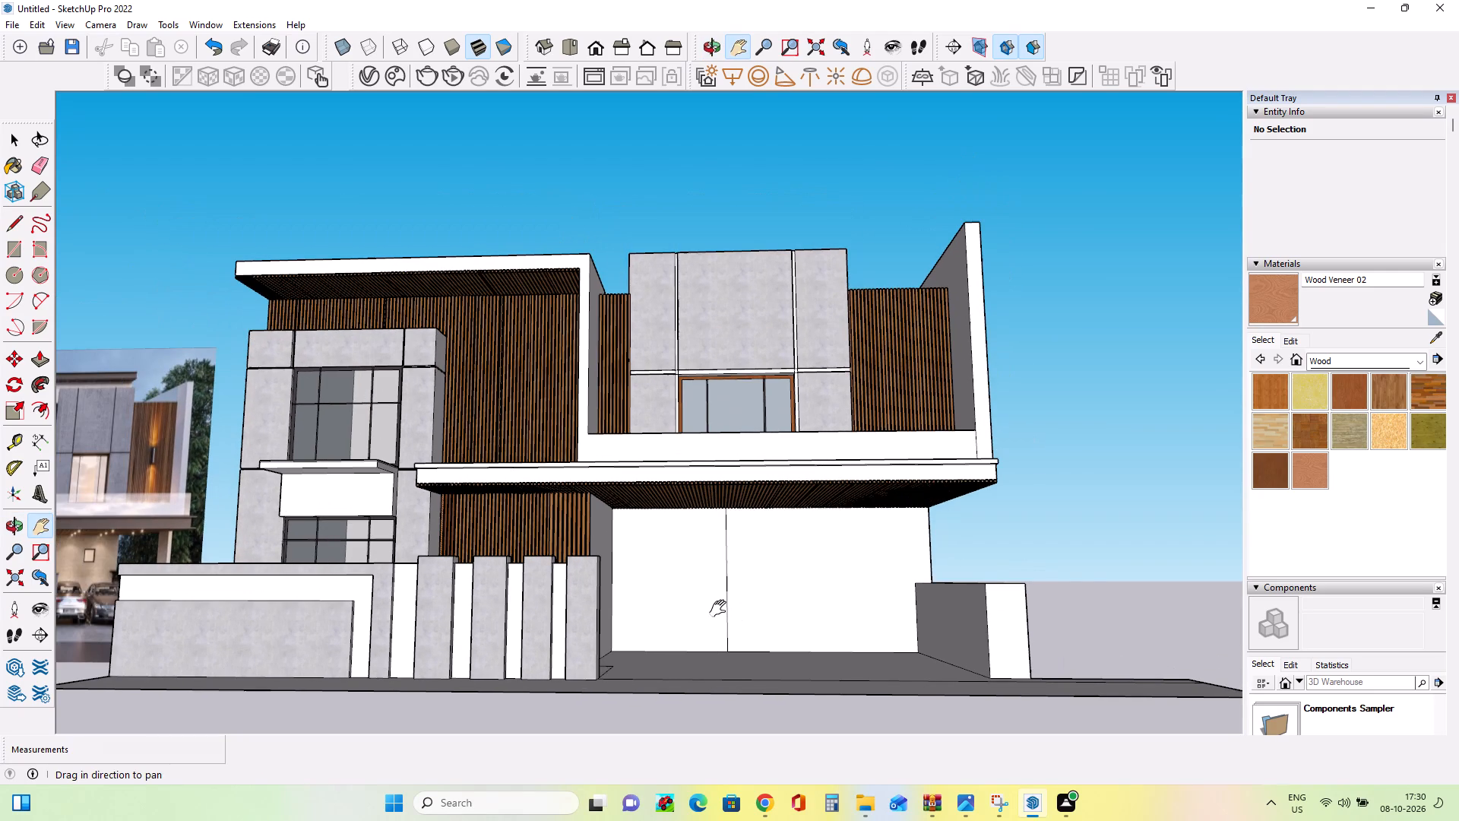
pyautogui.moveTo(721, 609); pyautogui.dragTo(718, 600, button='middle')
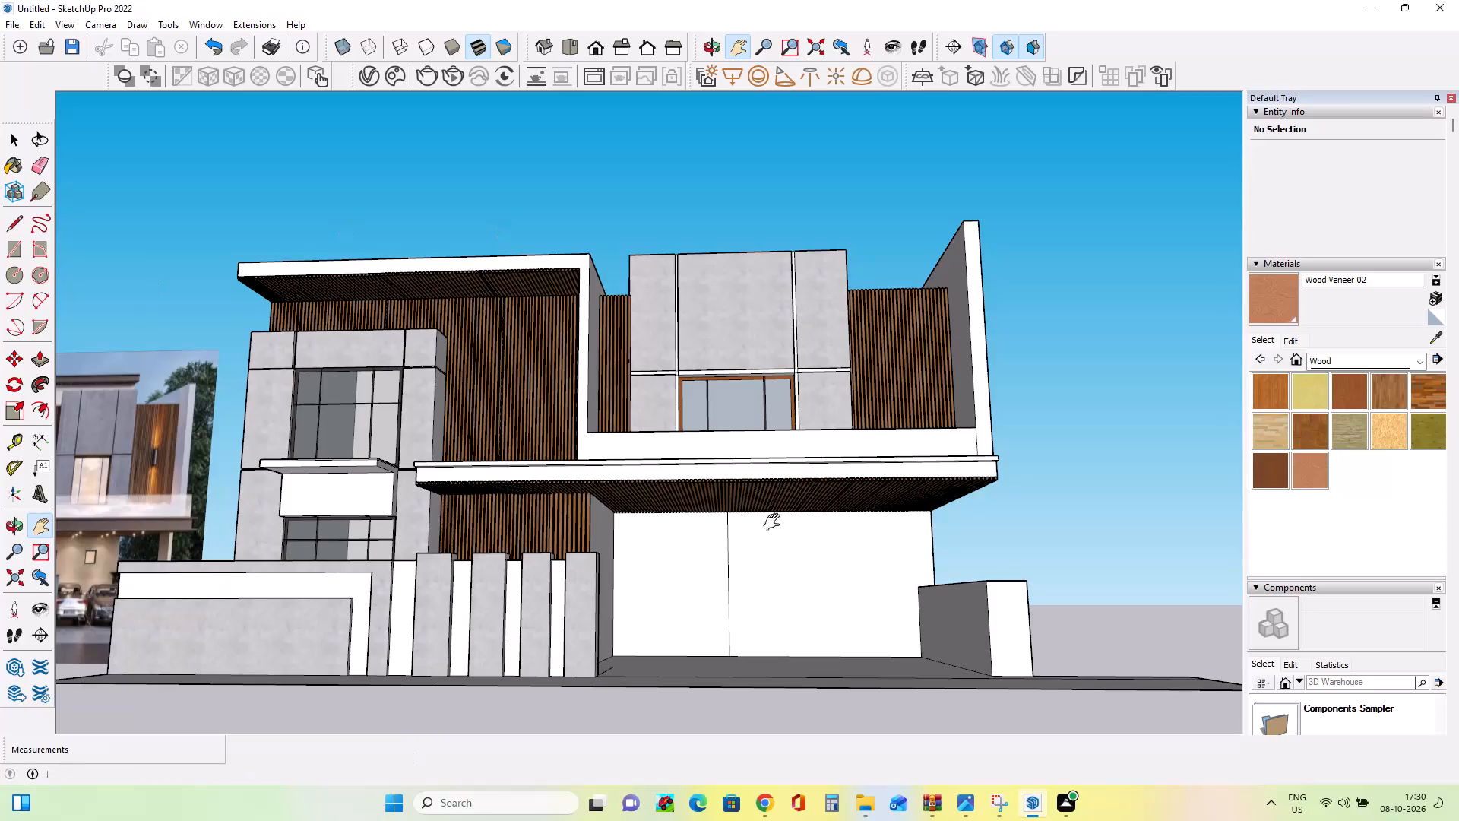
pyautogui.scroll(-1, 769, 573)
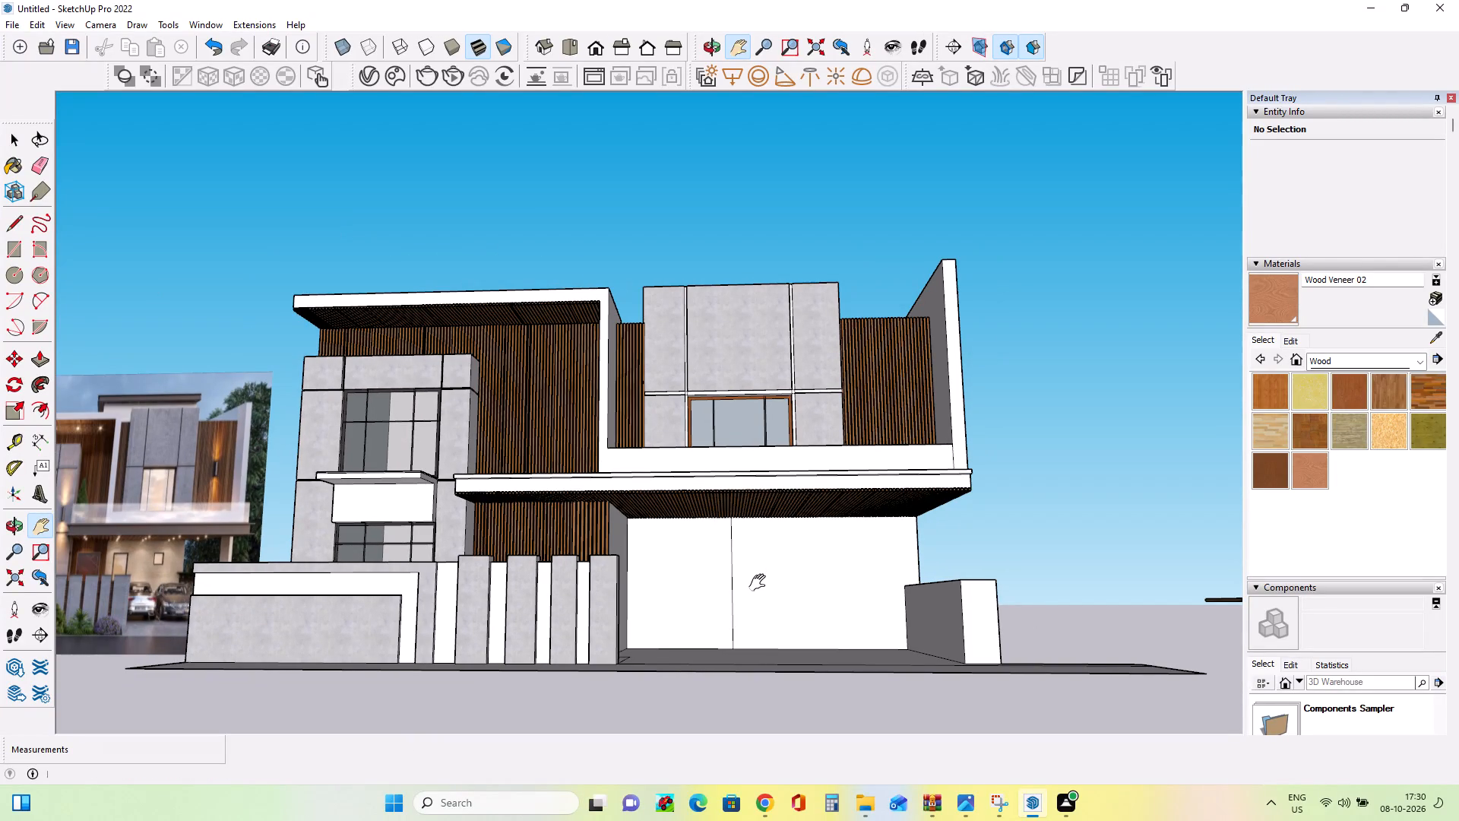
pyautogui.moveTo(761, 590); pyautogui.dragTo(780, 639, button='middle')
pyautogui.scroll(2, 735, 600)
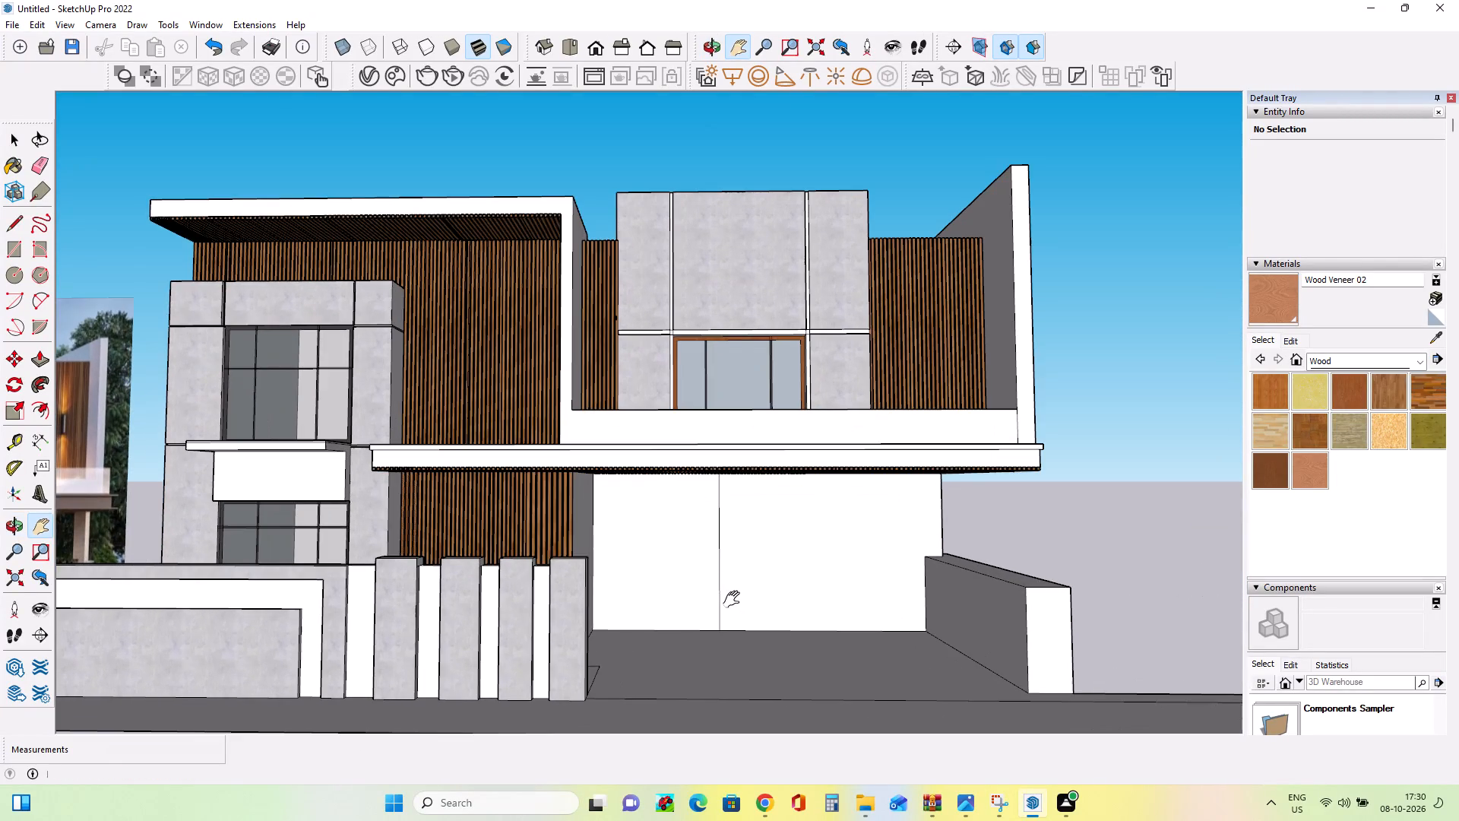
pyautogui.moveTo(734, 600); pyautogui.dragTo(680, 537, button='middle')
pyautogui.scroll(2, 659, 563)
pyautogui.moveTo(683, 571); pyautogui.dragTo(677, 591, button='middle')
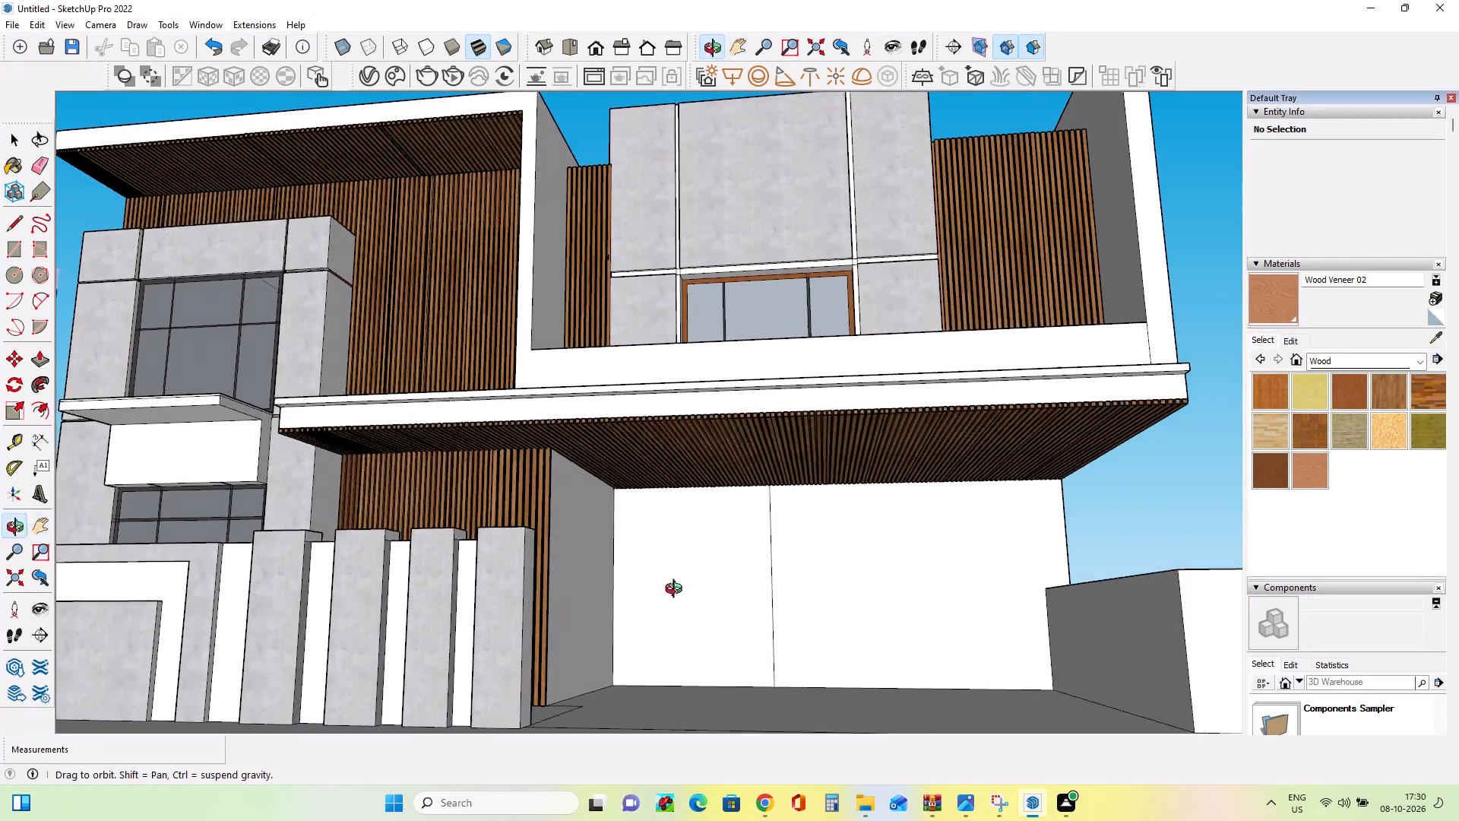
pyautogui.moveTo(677, 591); pyautogui.dragTo(676, 593, button='middle')
# Examine the reference image's porch, canopy and upper facade finishes against the model.
pyautogui.scroll(-4, 679, 594)
pyautogui.scroll(-5, 761, 582)
pyautogui.scroll(3, 377, 591)
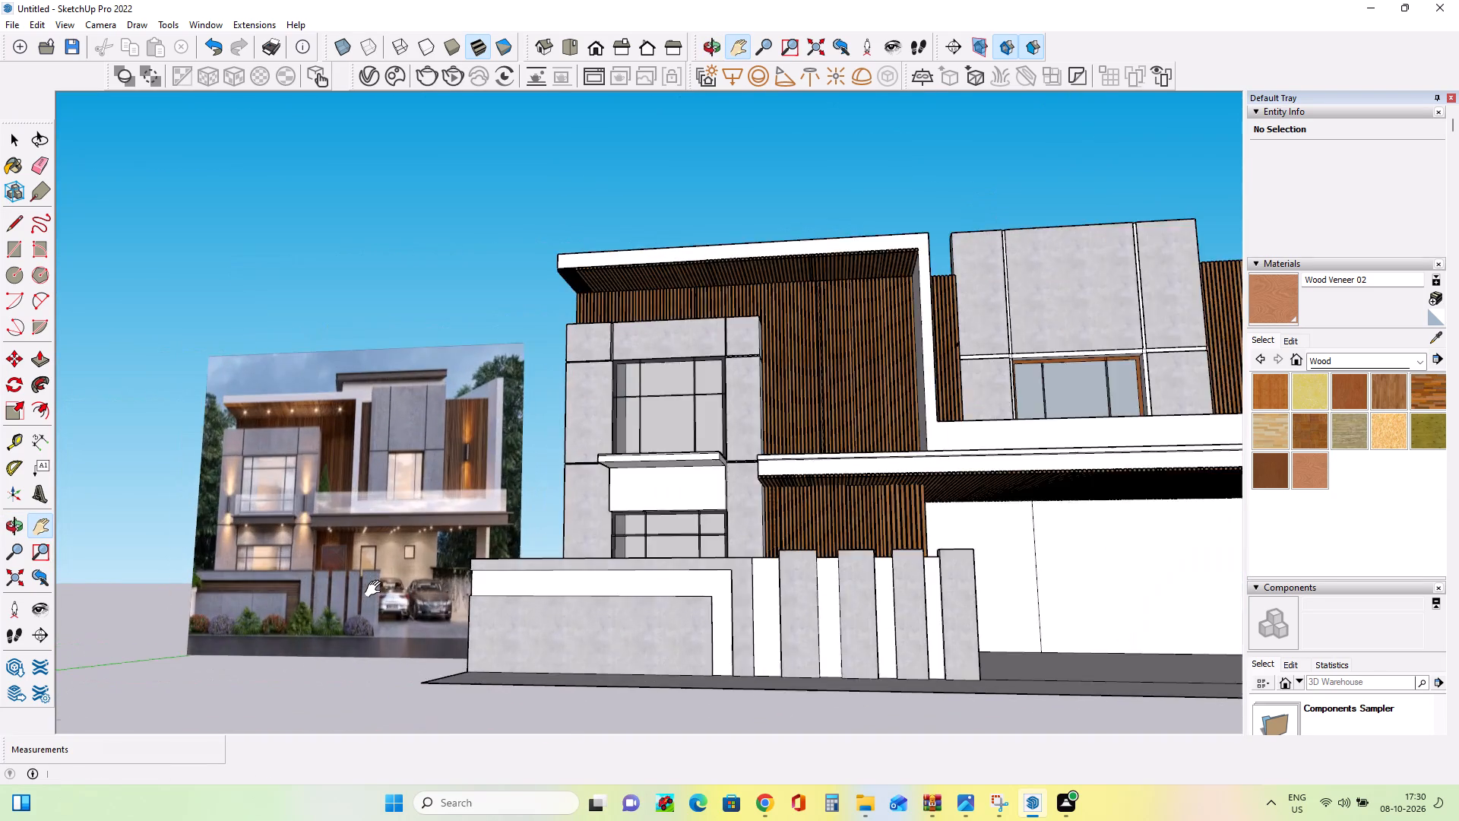
pyautogui.scroll(8, 376, 589)
pyautogui.moveTo(454, 579); pyautogui.dragTo(360, 582, button='middle')
pyautogui.scroll(10, 358, 575)
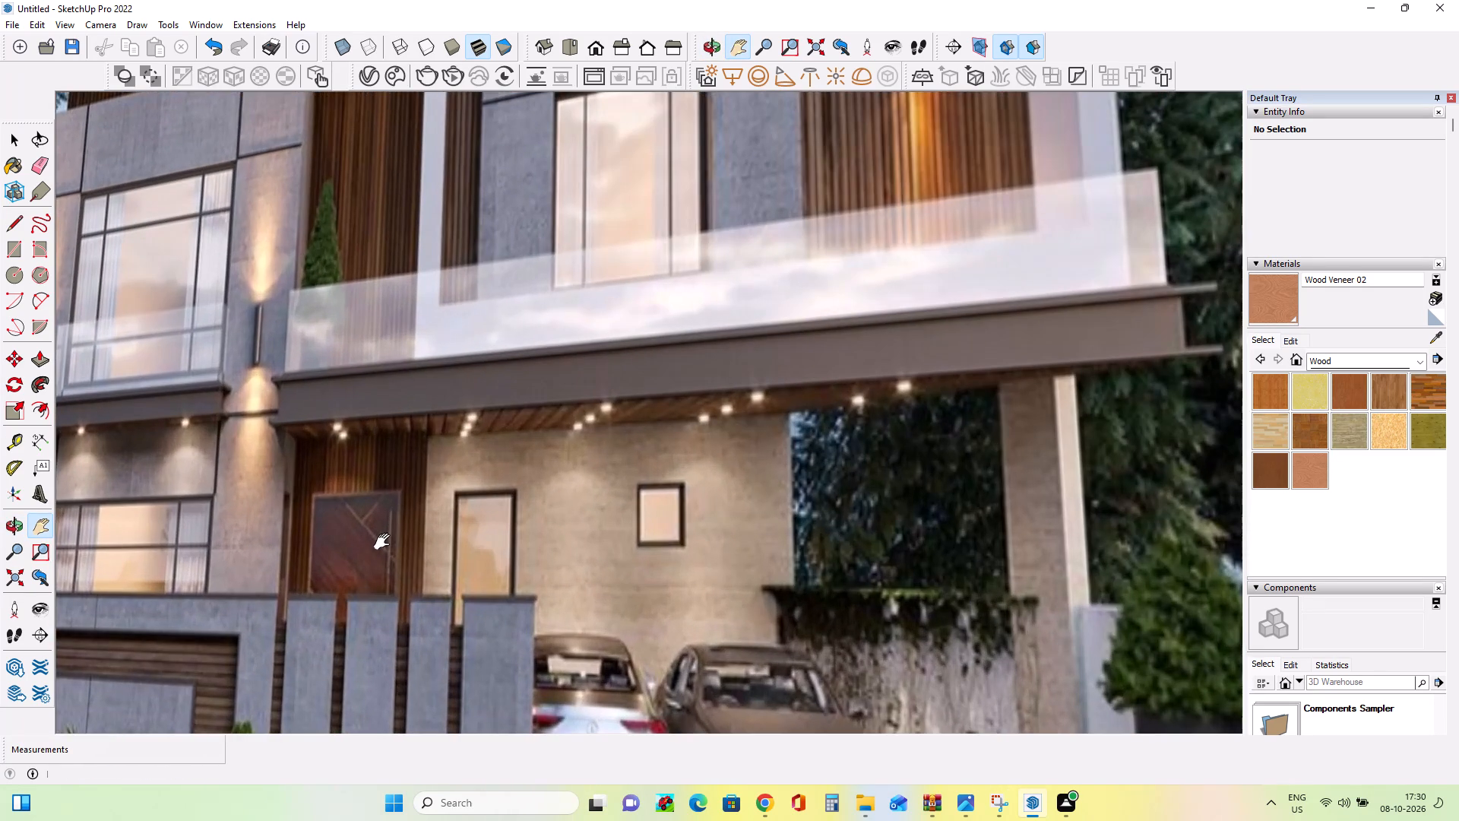
pyautogui.moveTo(381, 550); pyautogui.dragTo(436, 574, button='middle')
pyautogui.scroll(-10, 436, 574)
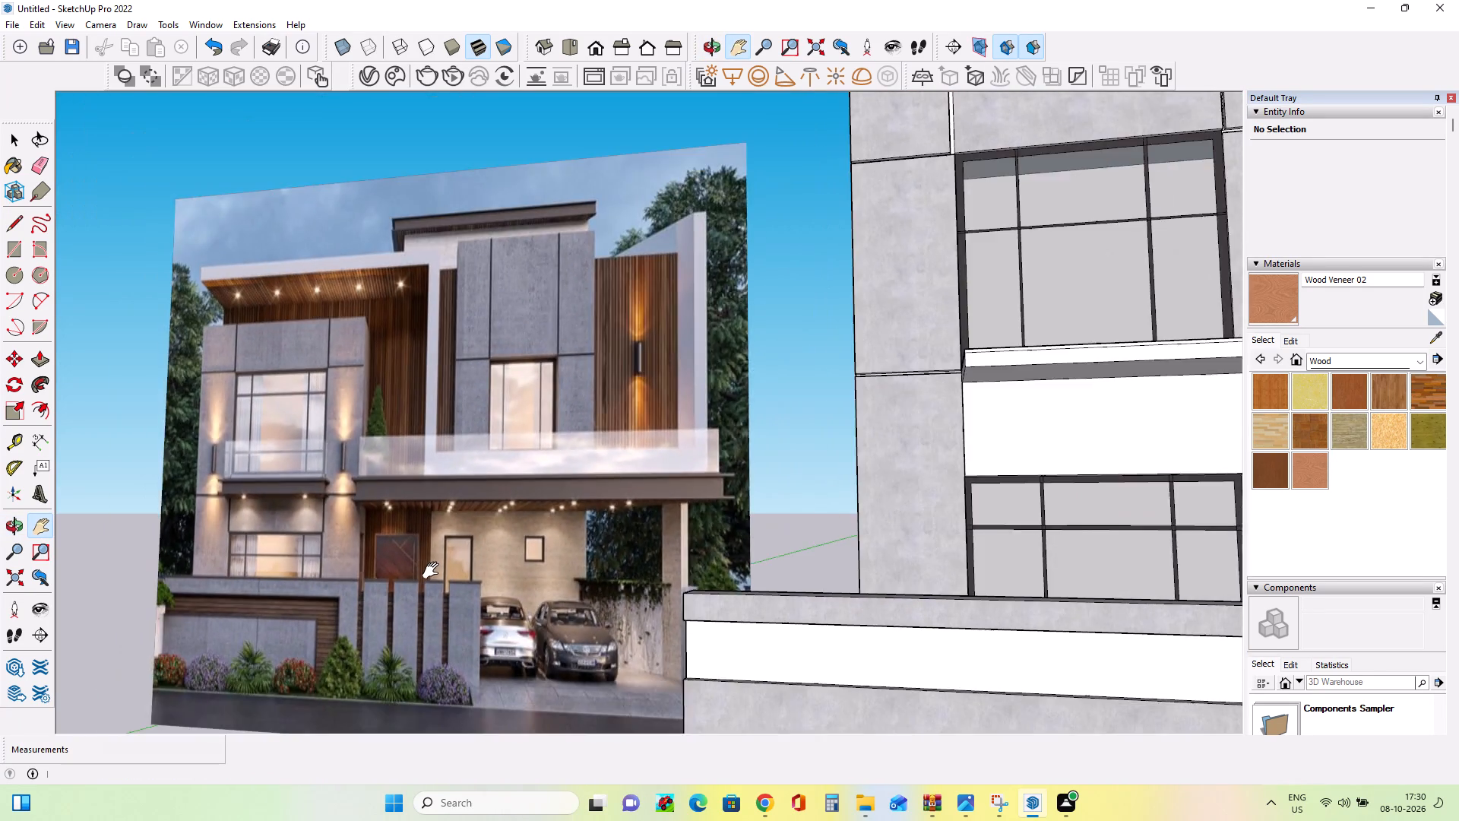
pyautogui.scroll(-8, 434, 571)
# Paint the vertical joint on one side of the upper window block and the adjoining horizontal joints with Asphalt New from Asphalt and Concrete.
pyautogui.moveTo(714, 670); pyautogui.dragTo(729, 693, button='middle')
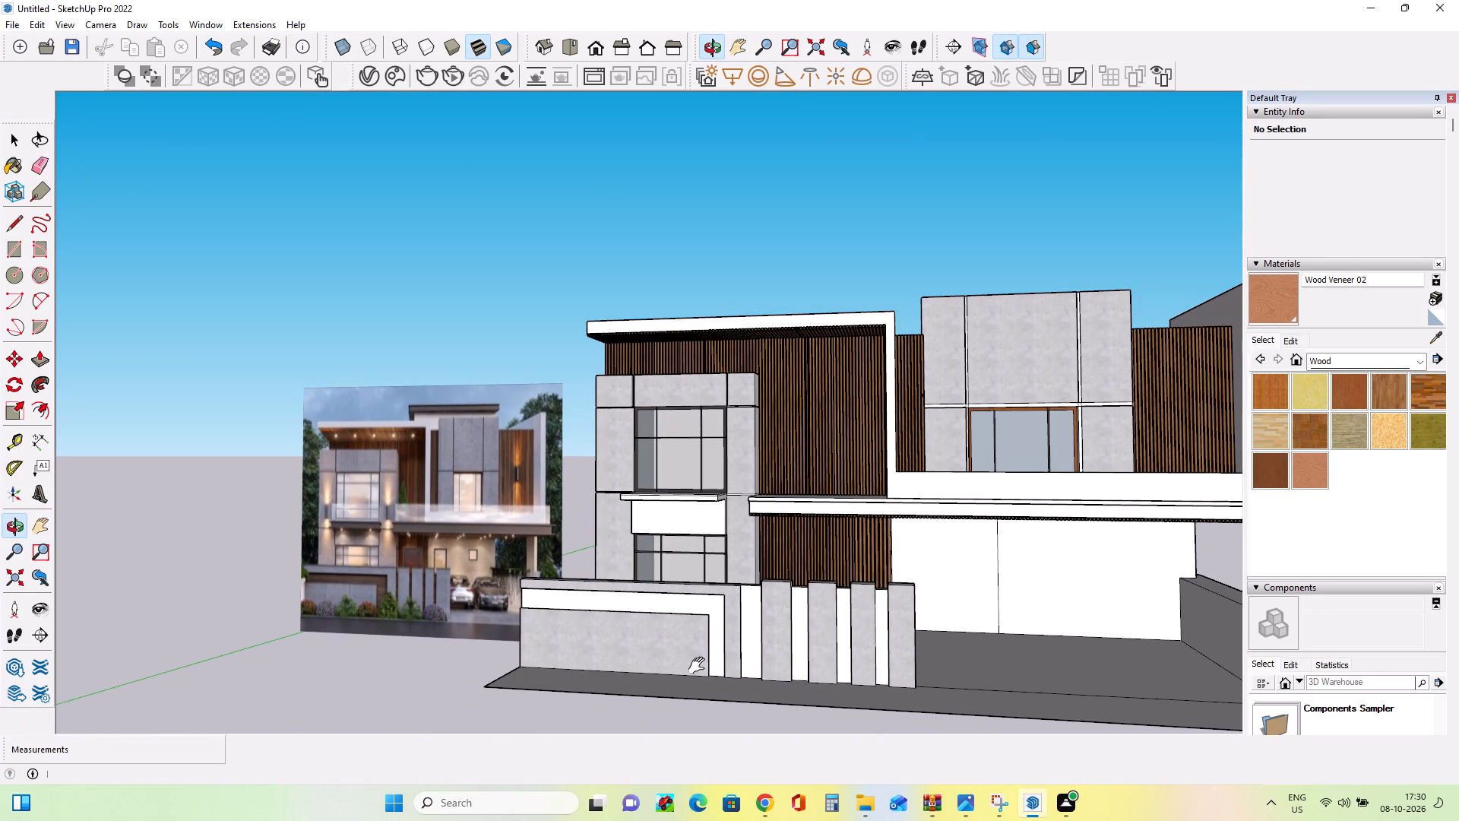
pyautogui.scroll(-2, 1006, 577)
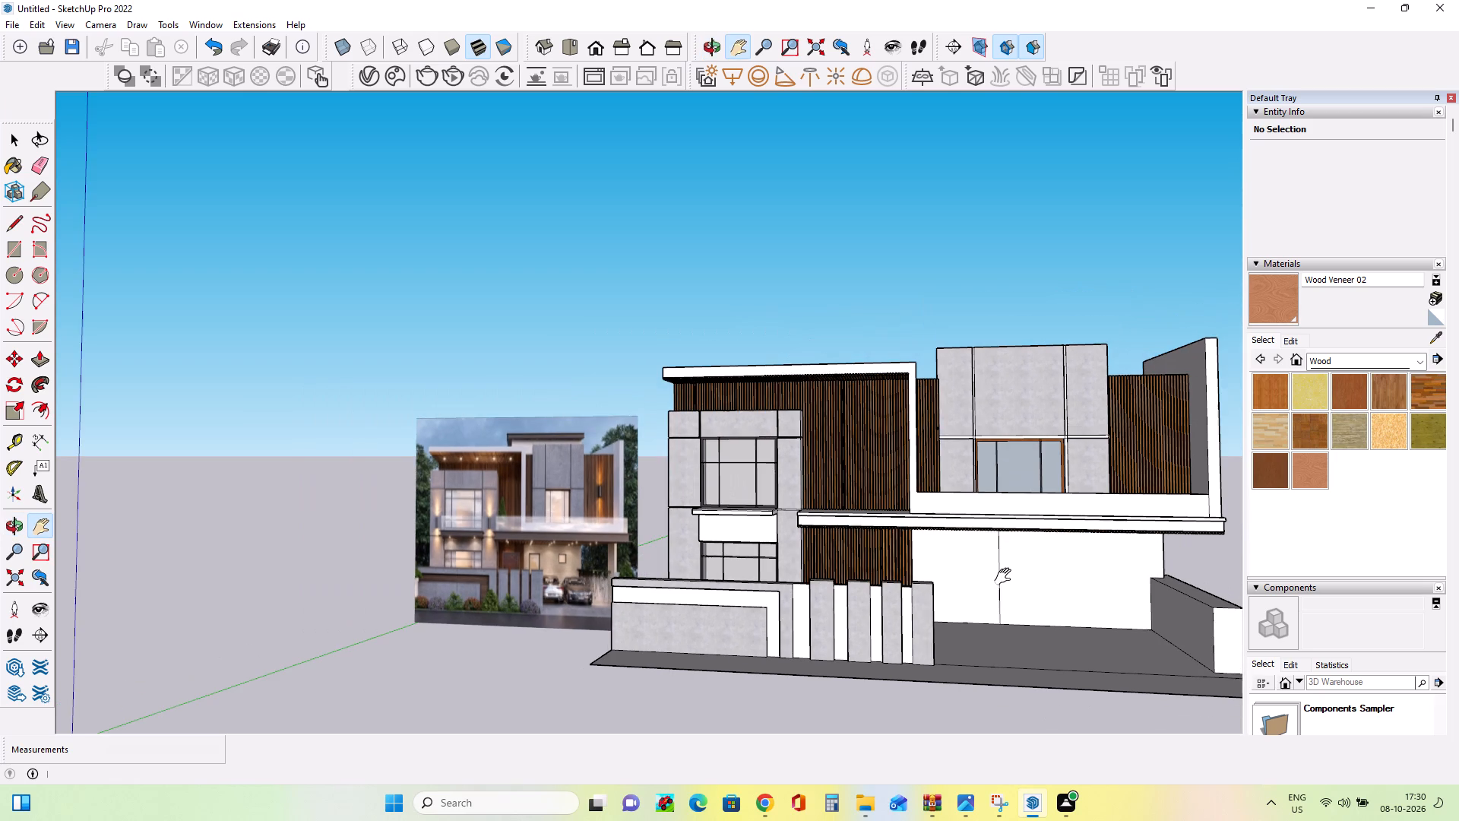
pyautogui.moveTo(1012, 590); pyautogui.dragTo(1020, 601, button='middle')
pyautogui.scroll(7, 1043, 445)
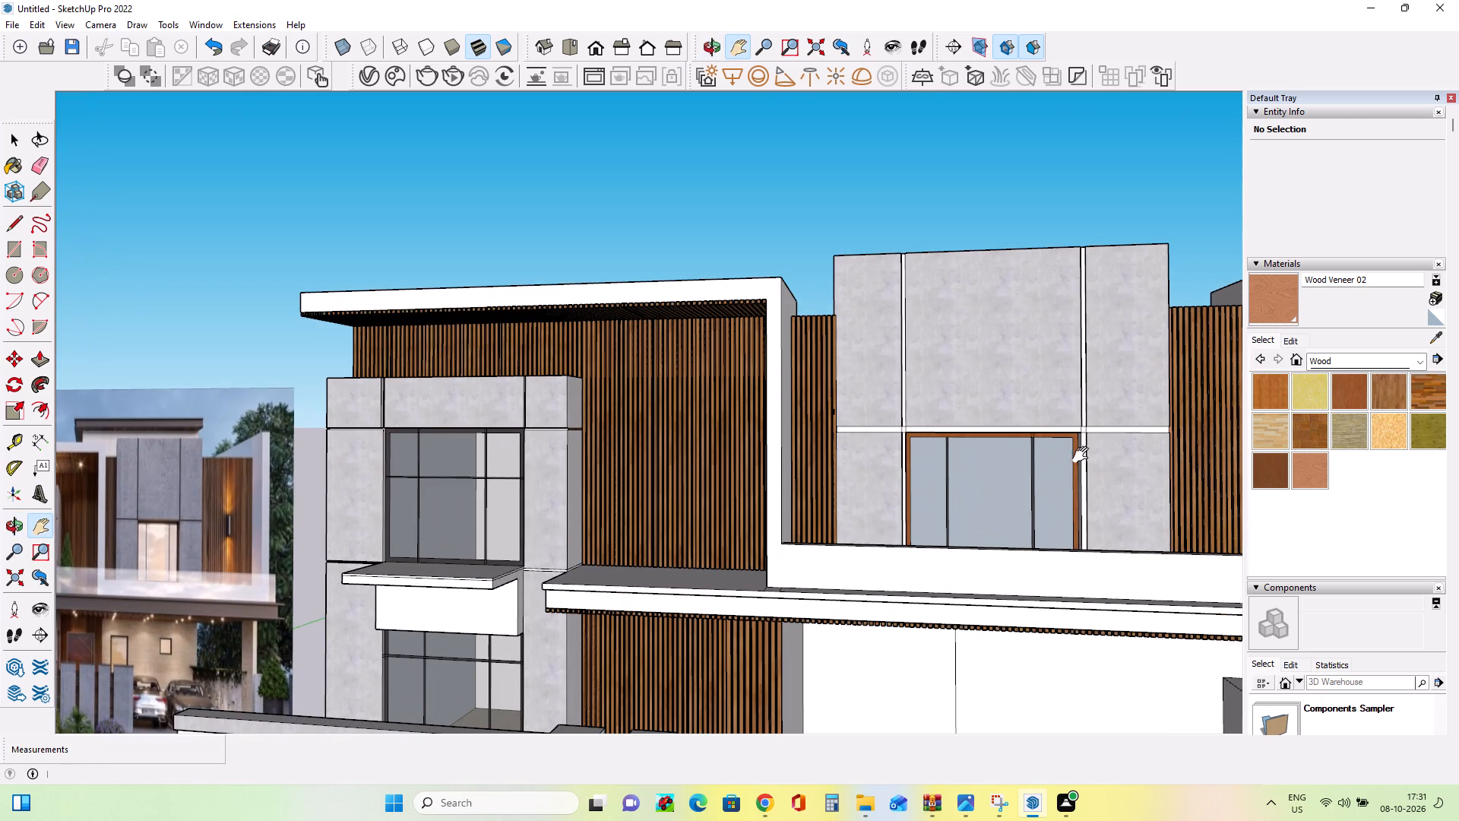
pyautogui.click(1327, 362)
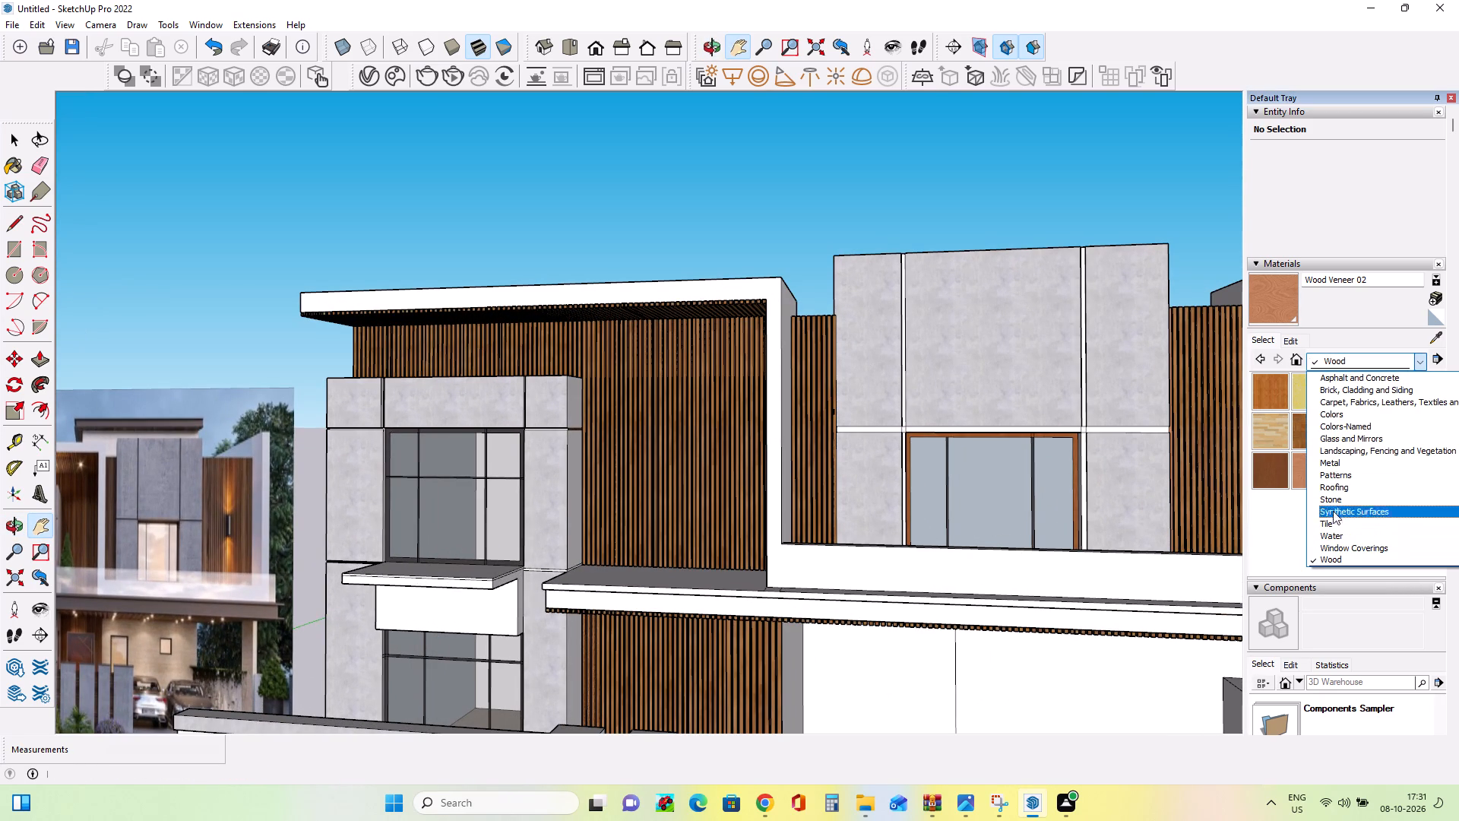
pyautogui.click(1336, 380)
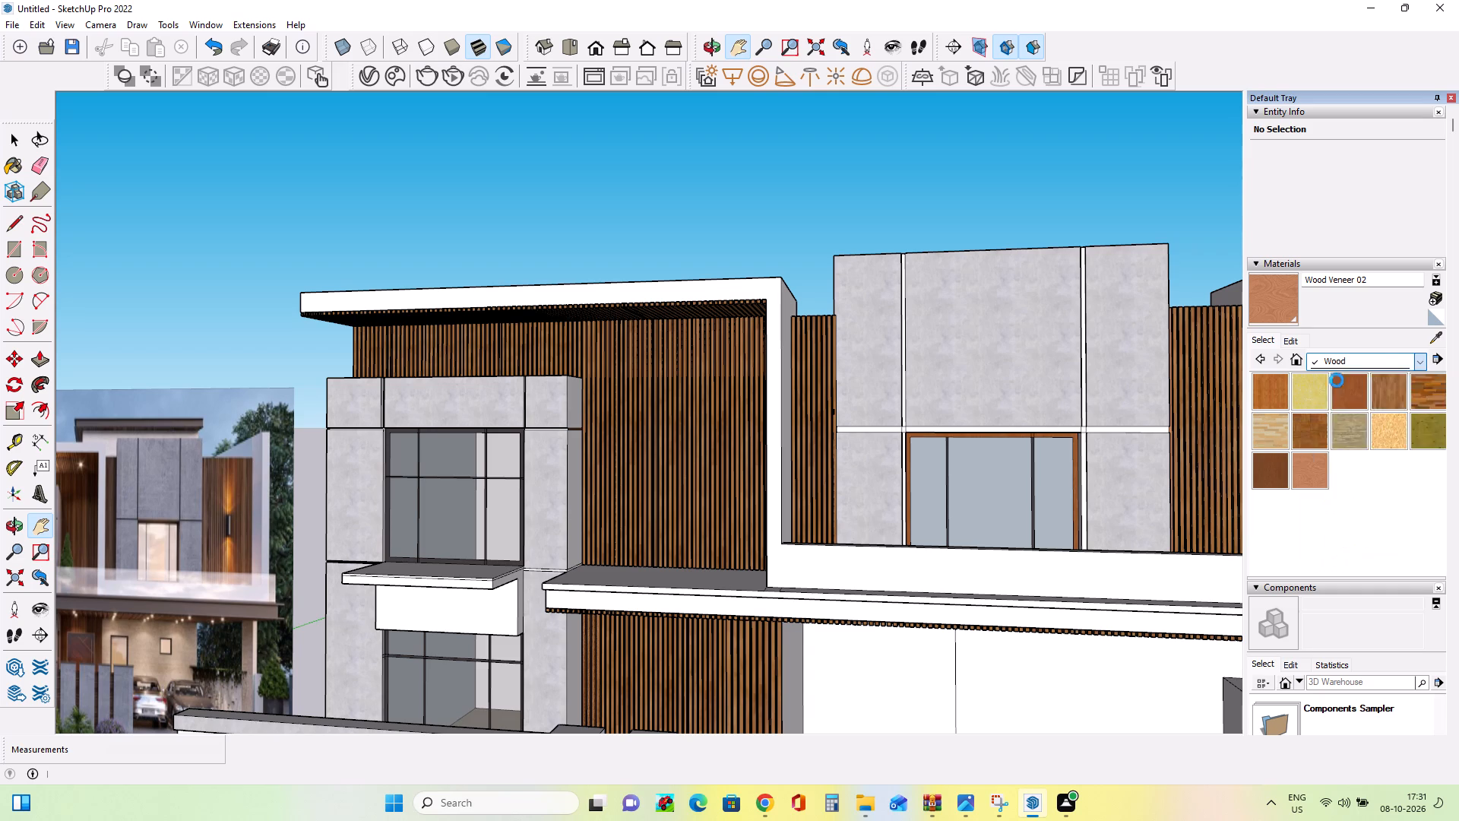
pyautogui.click(1269, 388)
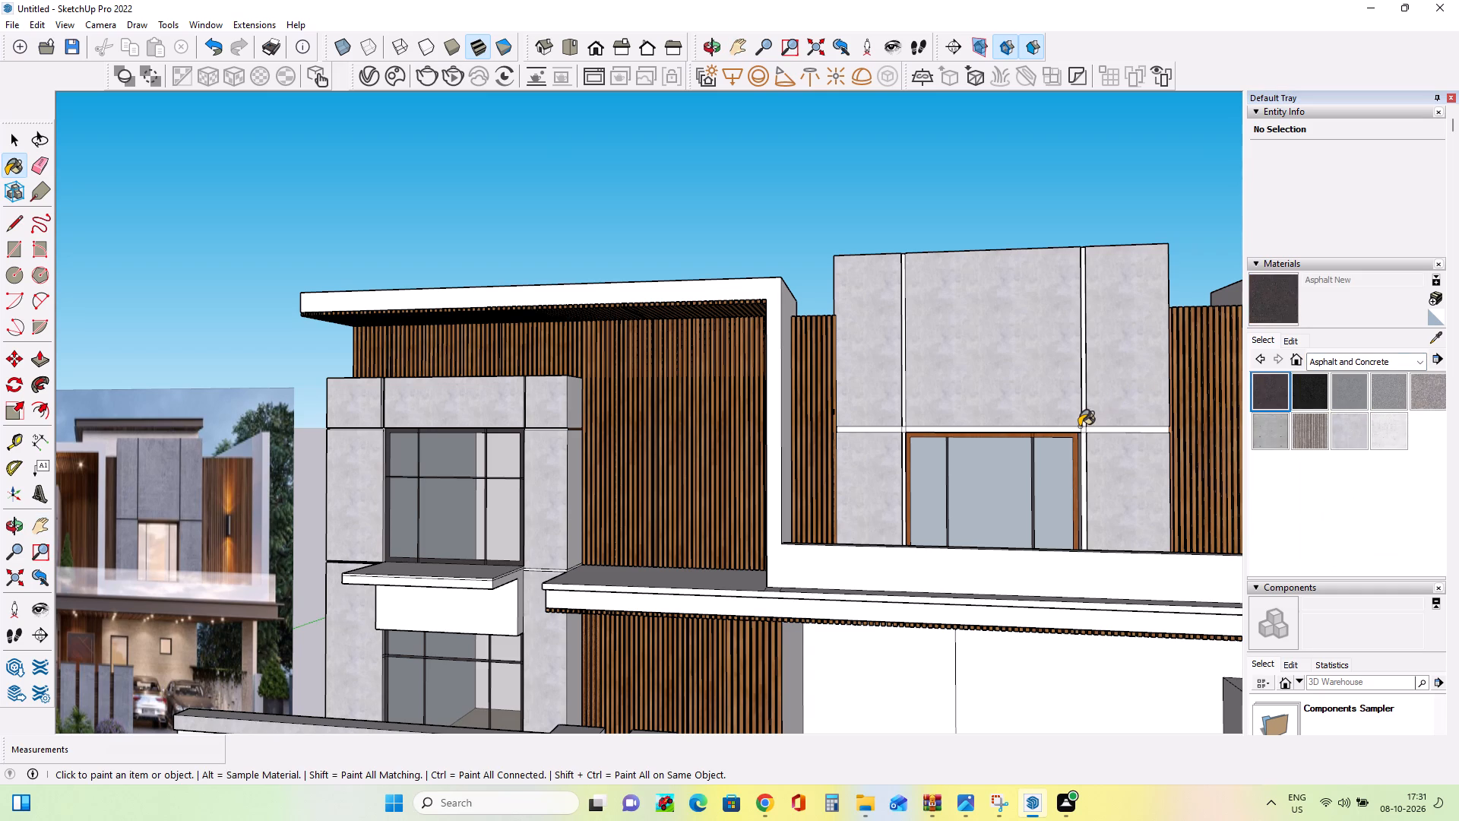
pyautogui.scroll(7, 1079, 426)
pyautogui.click(1088, 413)
pyautogui.click(1108, 436)
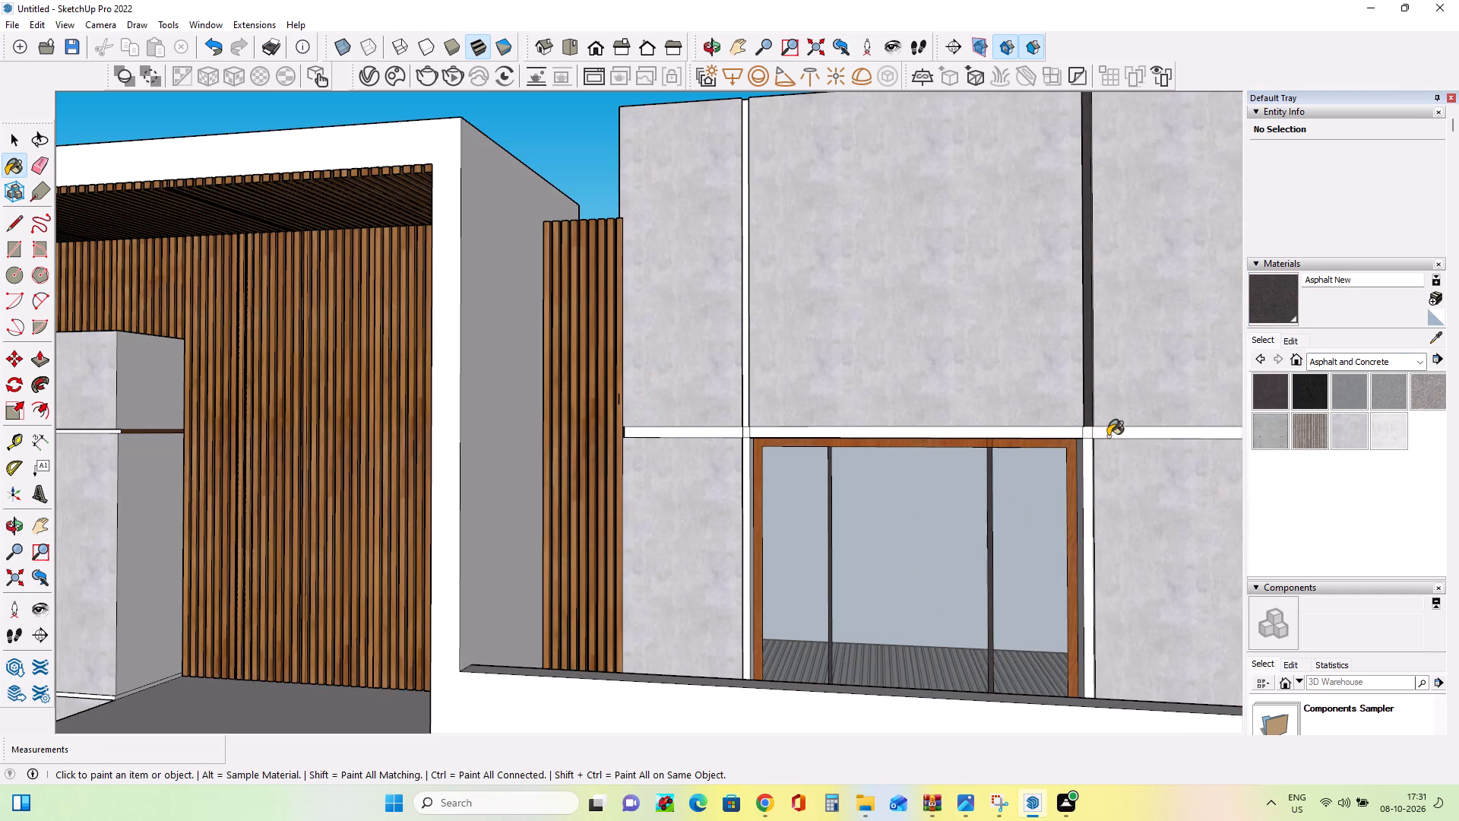
pyautogui.click(1064, 438)
pyautogui.click(1089, 438)
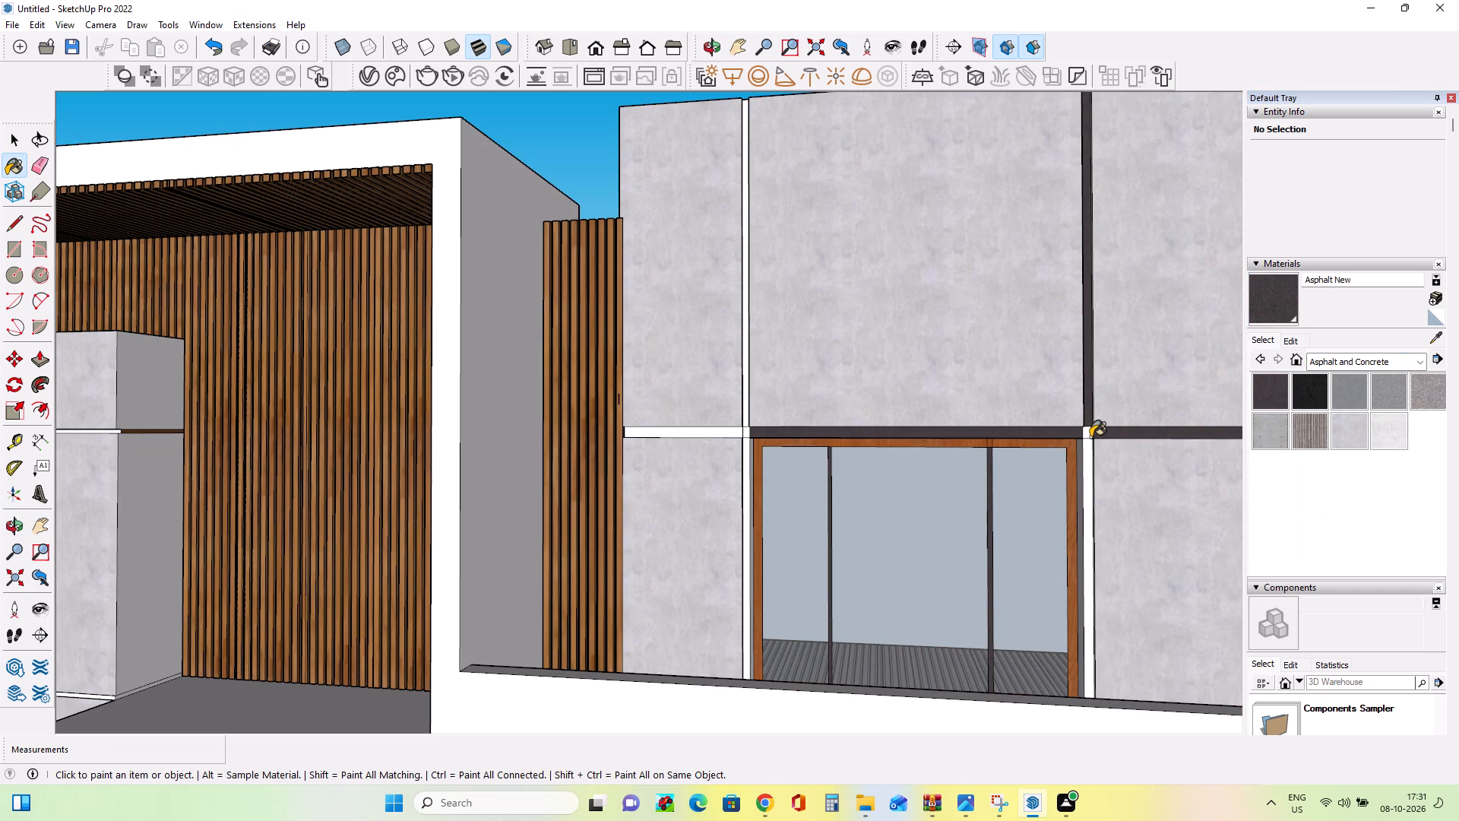
pyautogui.click(1090, 437)
pyautogui.click(1089, 449)
# Paint the upper window block's remaining horizontal joint, opposite vertical joint and their intersection with the same Asphalt New material.
pyautogui.click(728, 435)
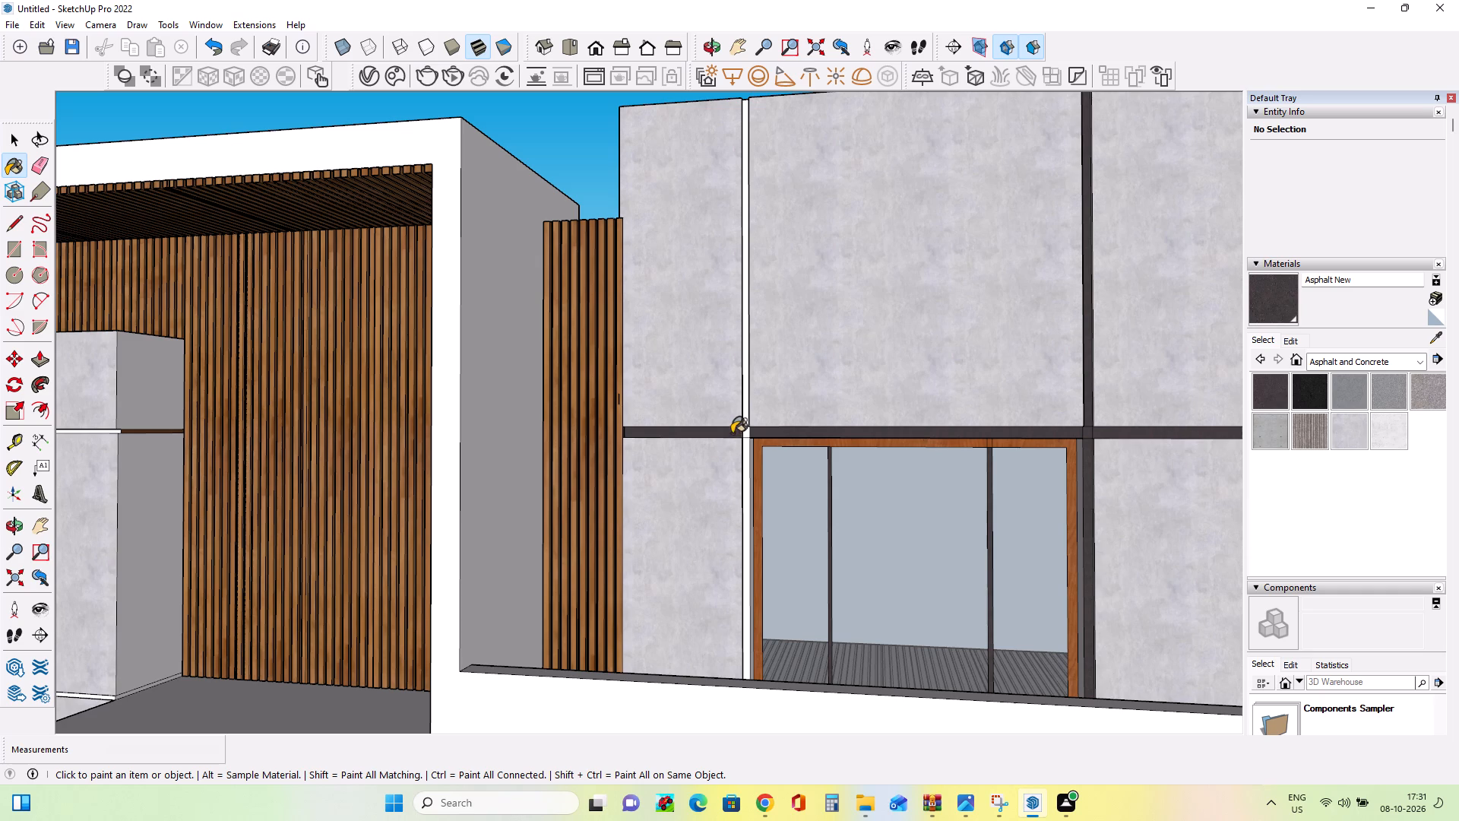
pyautogui.click(745, 417)
pyautogui.click(742, 444)
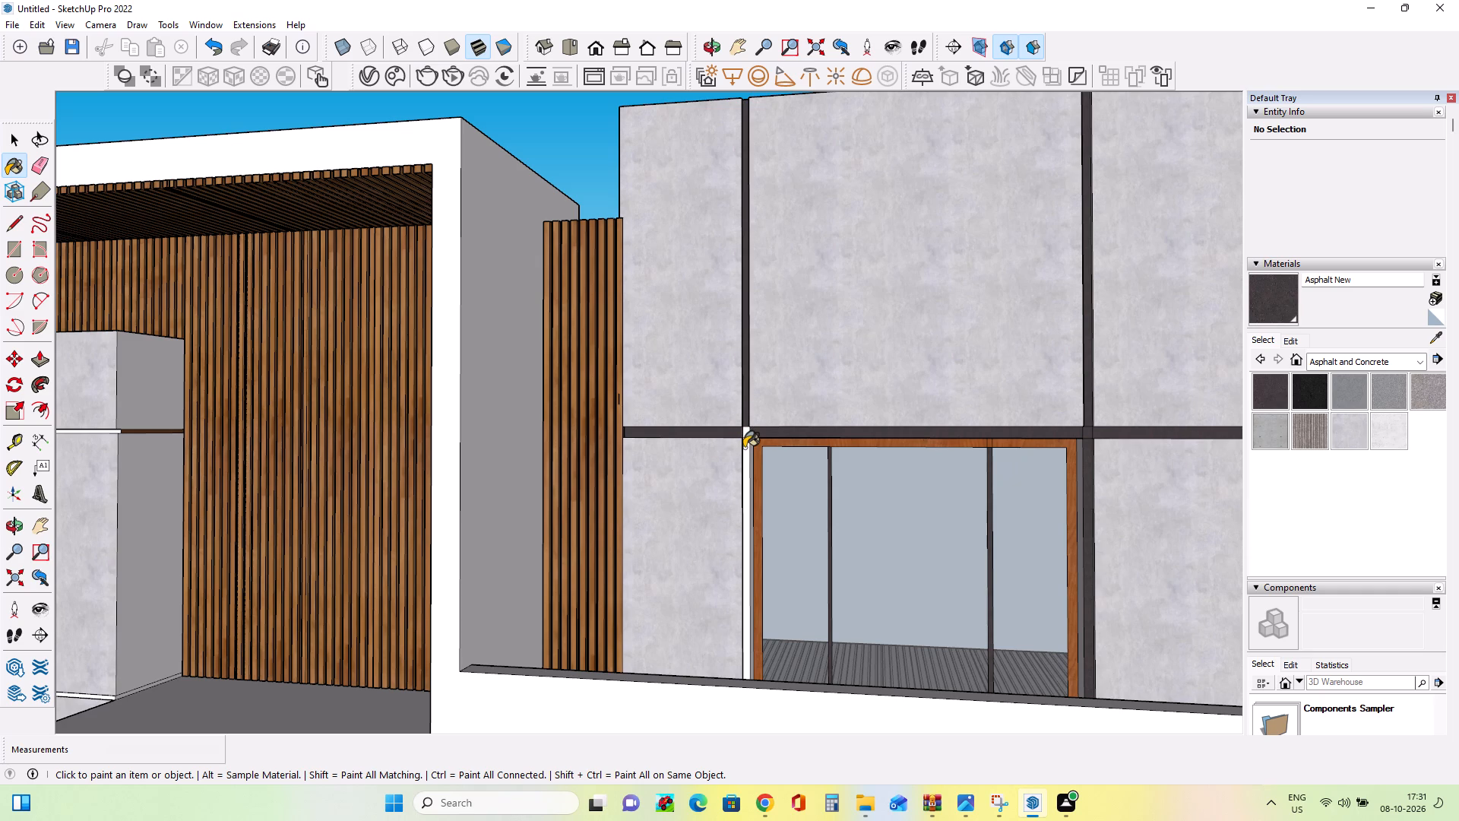
pyautogui.click(744, 448)
pyautogui.scroll(4, 744, 432)
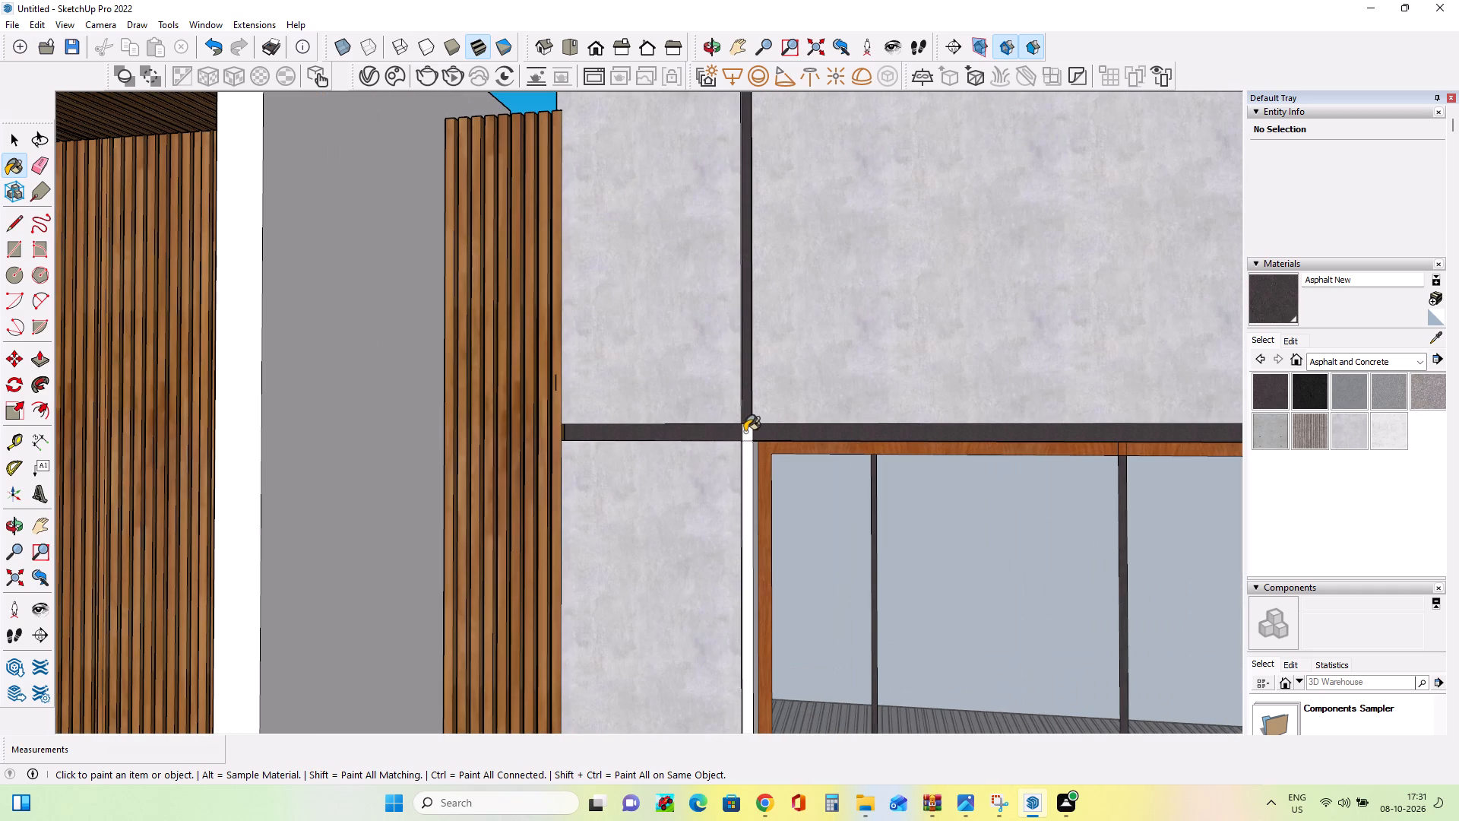
pyautogui.click(745, 432)
pyautogui.click(745, 464)
# Examine the overall front facade with its dark panel joints from several distances and angles against the reference image.
pyautogui.scroll(-14, 771, 464)
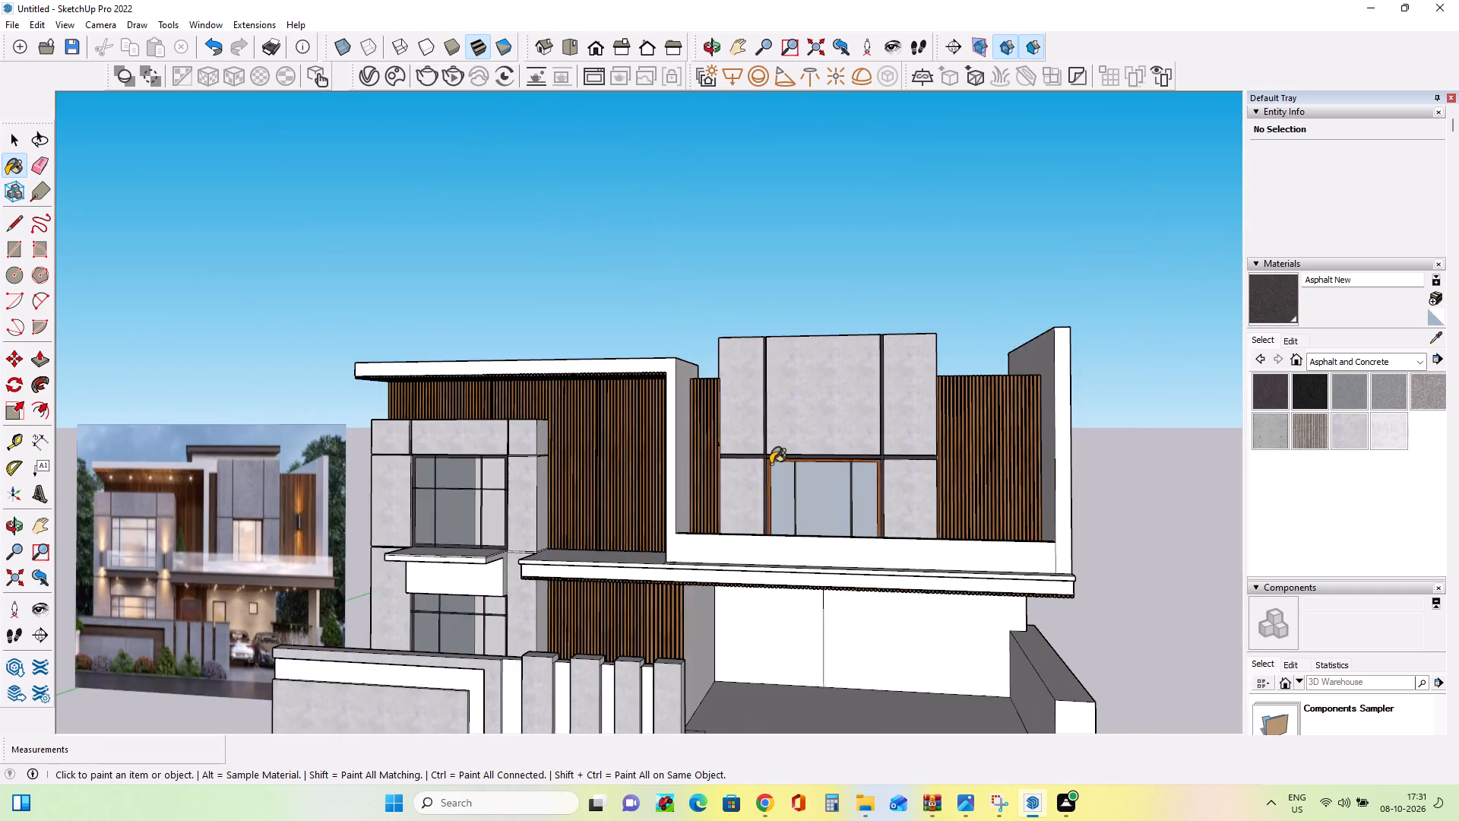
pyautogui.scroll(-9, 771, 464)
pyautogui.moveTo(793, 493); pyautogui.dragTo(822, 519, button='middle')
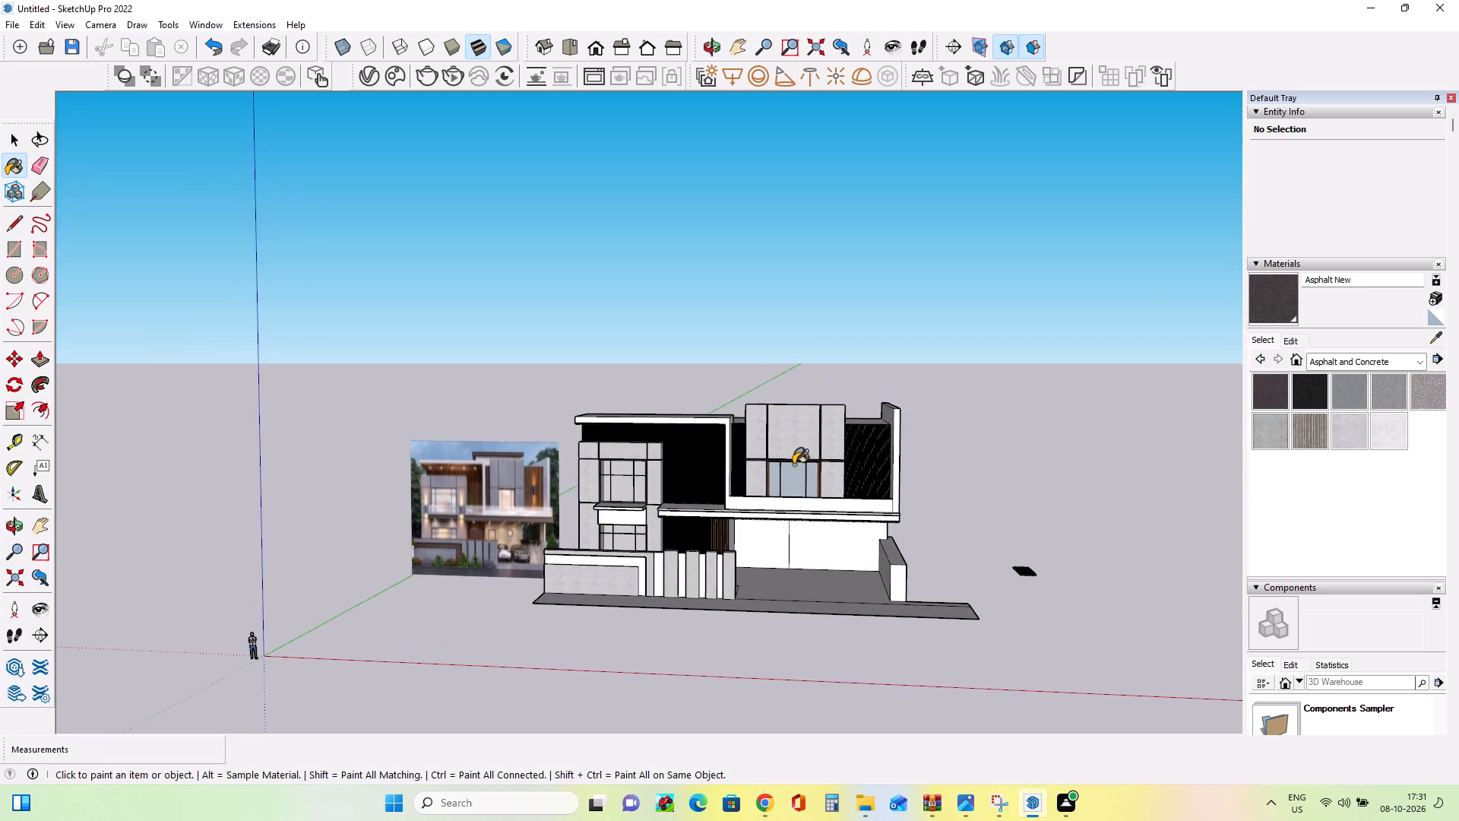
pyautogui.scroll(2, 793, 461)
pyautogui.moveTo(835, 526); pyautogui.dragTo(820, 480, button='middle')
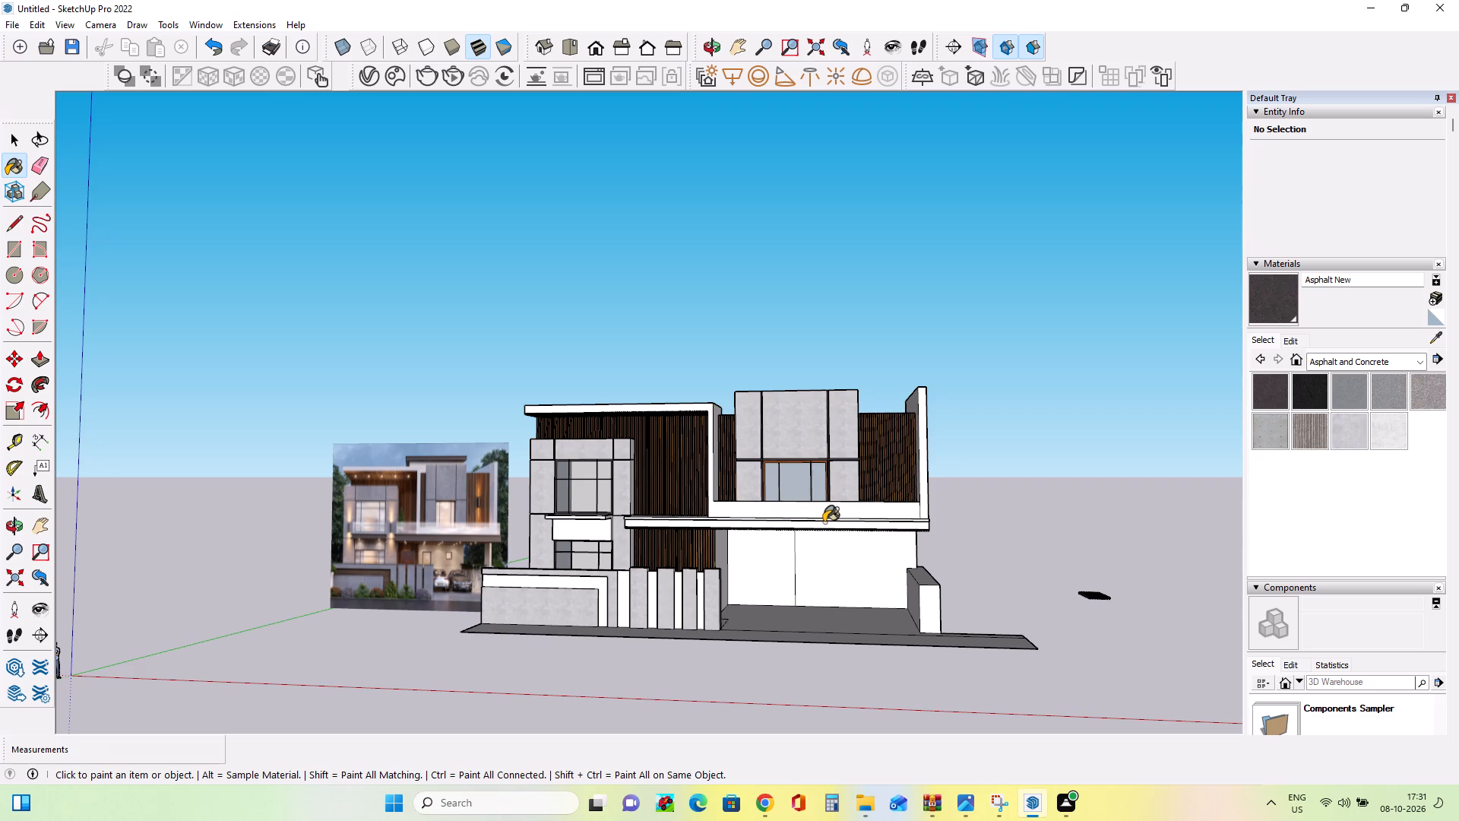
pyautogui.scroll(3, 815, 507)
pyautogui.moveTo(818, 537); pyautogui.dragTo(799, 492, button='middle')
pyautogui.scroll(1, 802, 543)
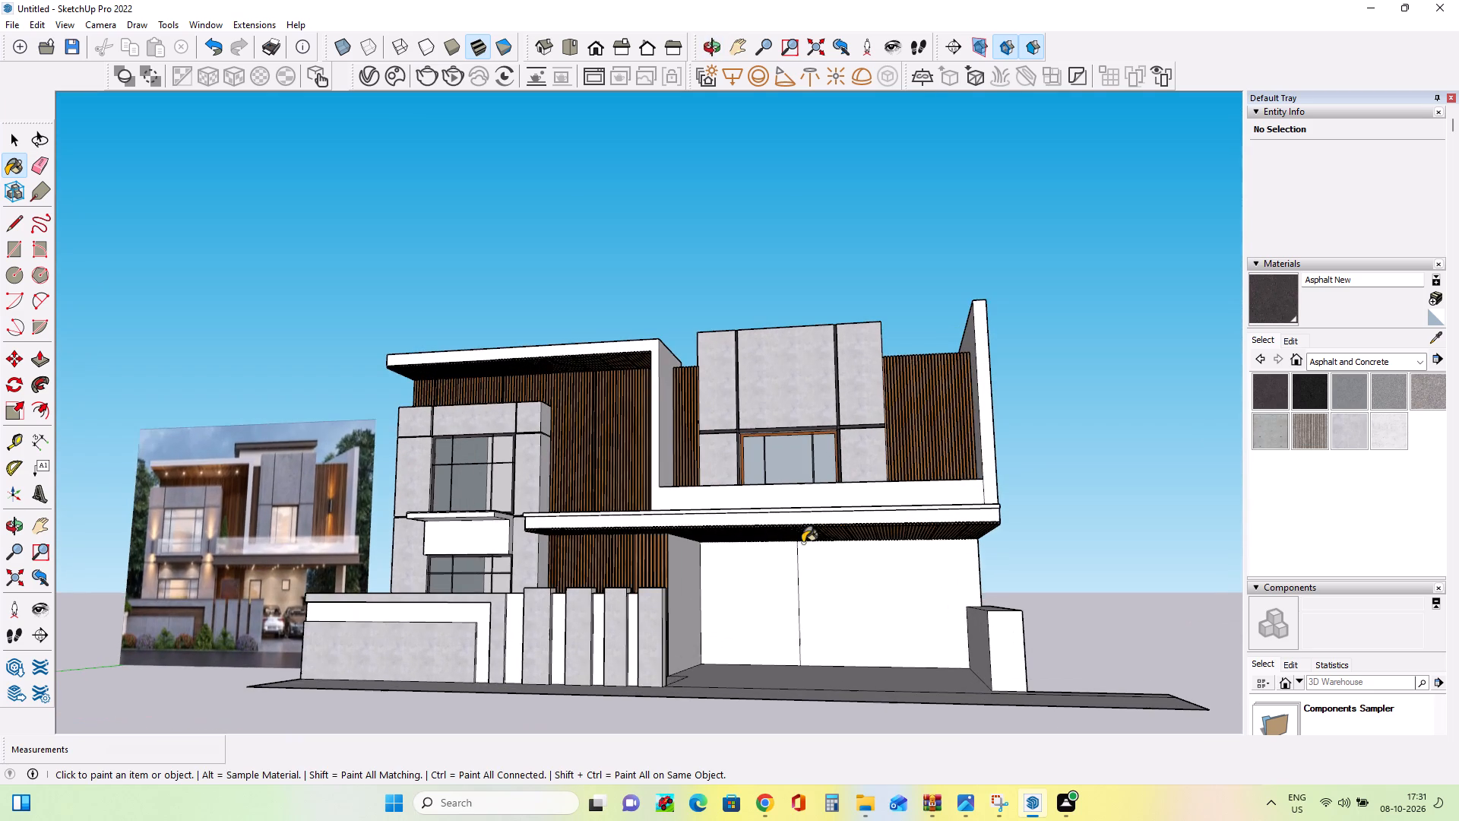
pyautogui.moveTo(786, 537); pyautogui.dragTo(777, 531, button='middle')
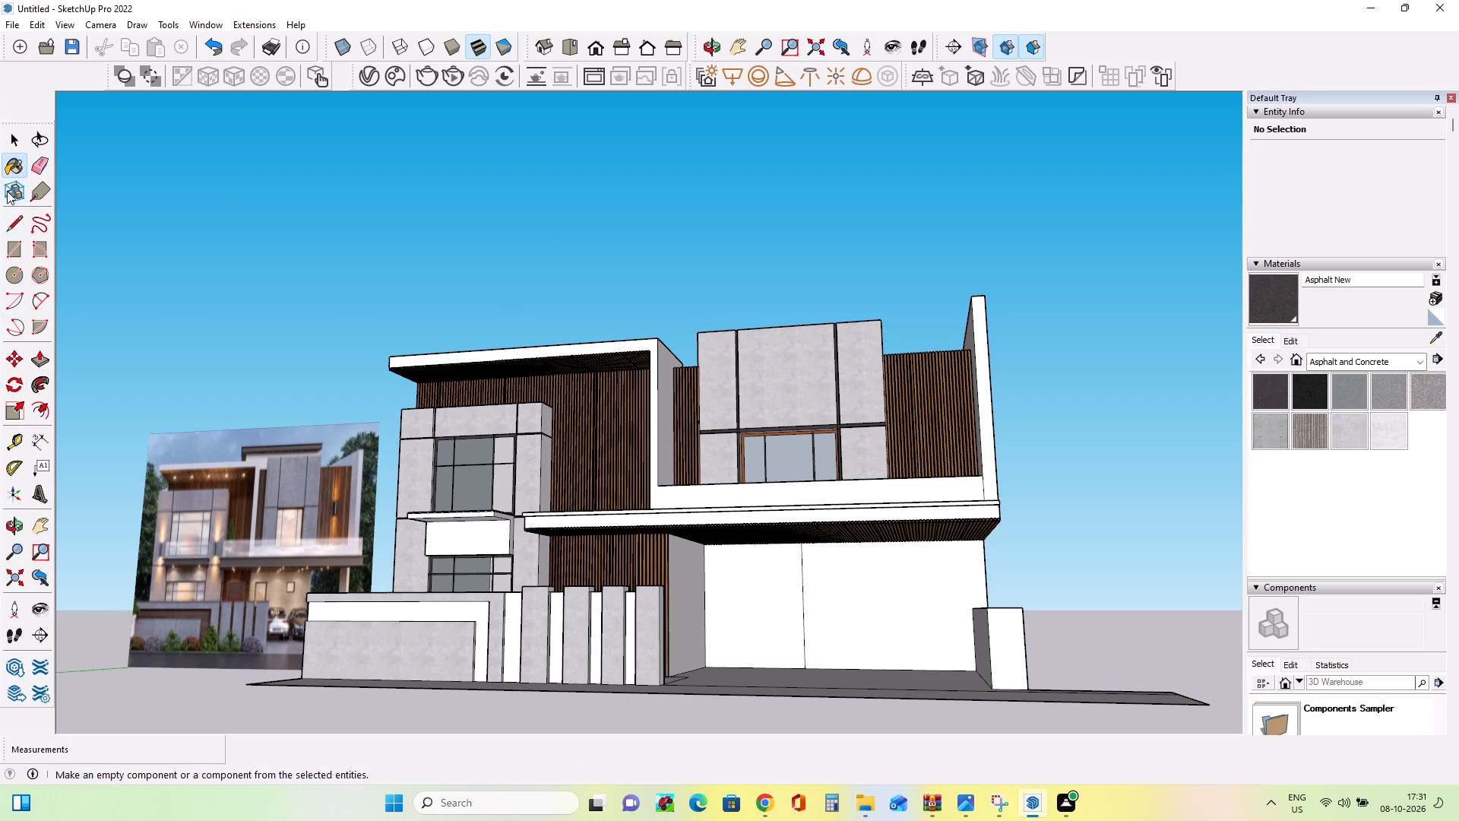
# Copy the narrow wood slat group beside the upper window block out to the empty space beside the house.
pyautogui.click(16, 144)
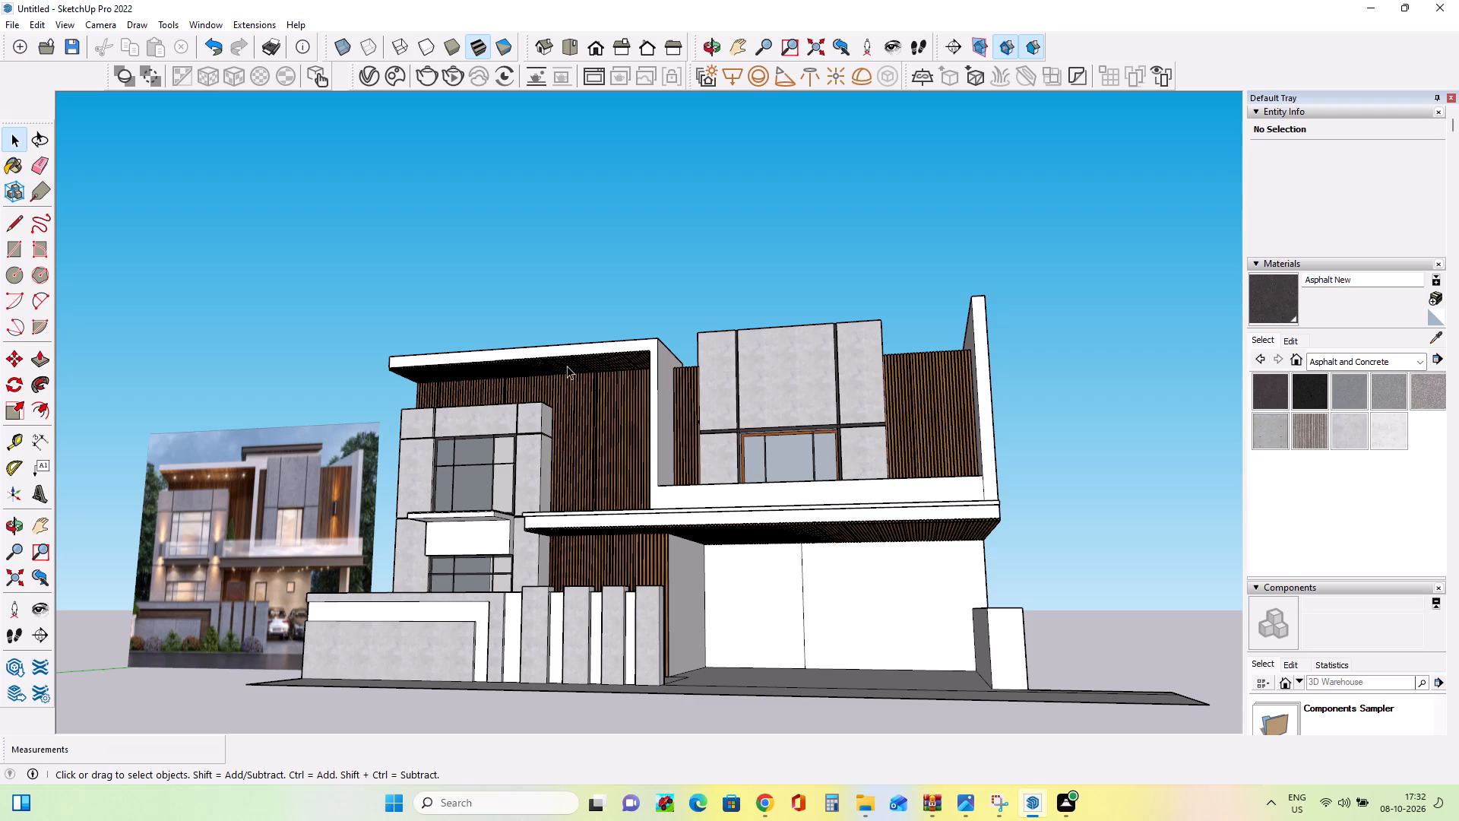
pyautogui.scroll(-1, 512, 473)
pyautogui.scroll(-1, 587, 481)
pyautogui.scroll(-4, 661, 474)
pyautogui.moveTo(667, 487); pyautogui.dragTo(692, 606, button='middle')
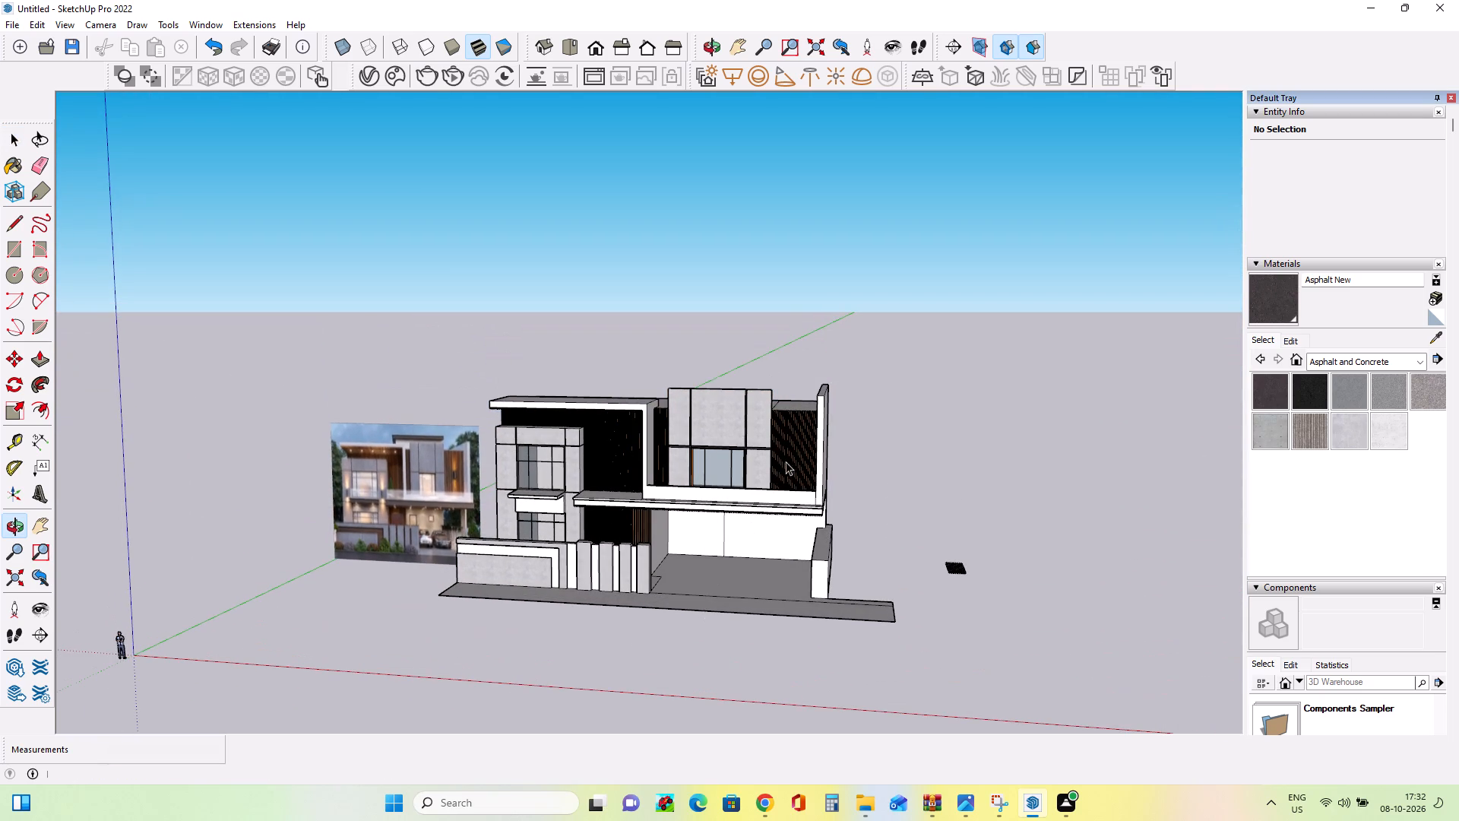
pyautogui.click(658, 449)
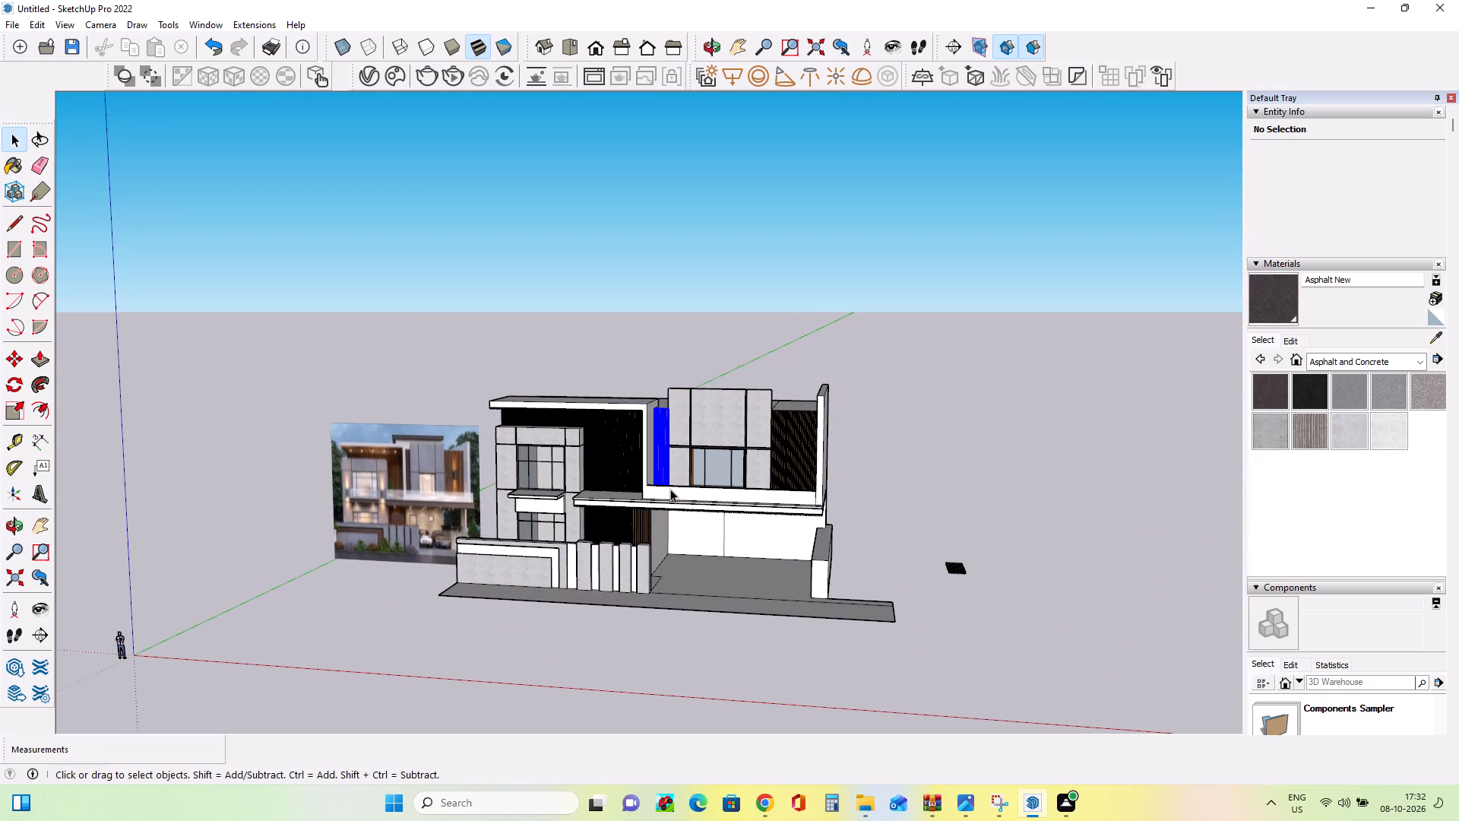
pyautogui.click(11, 359)
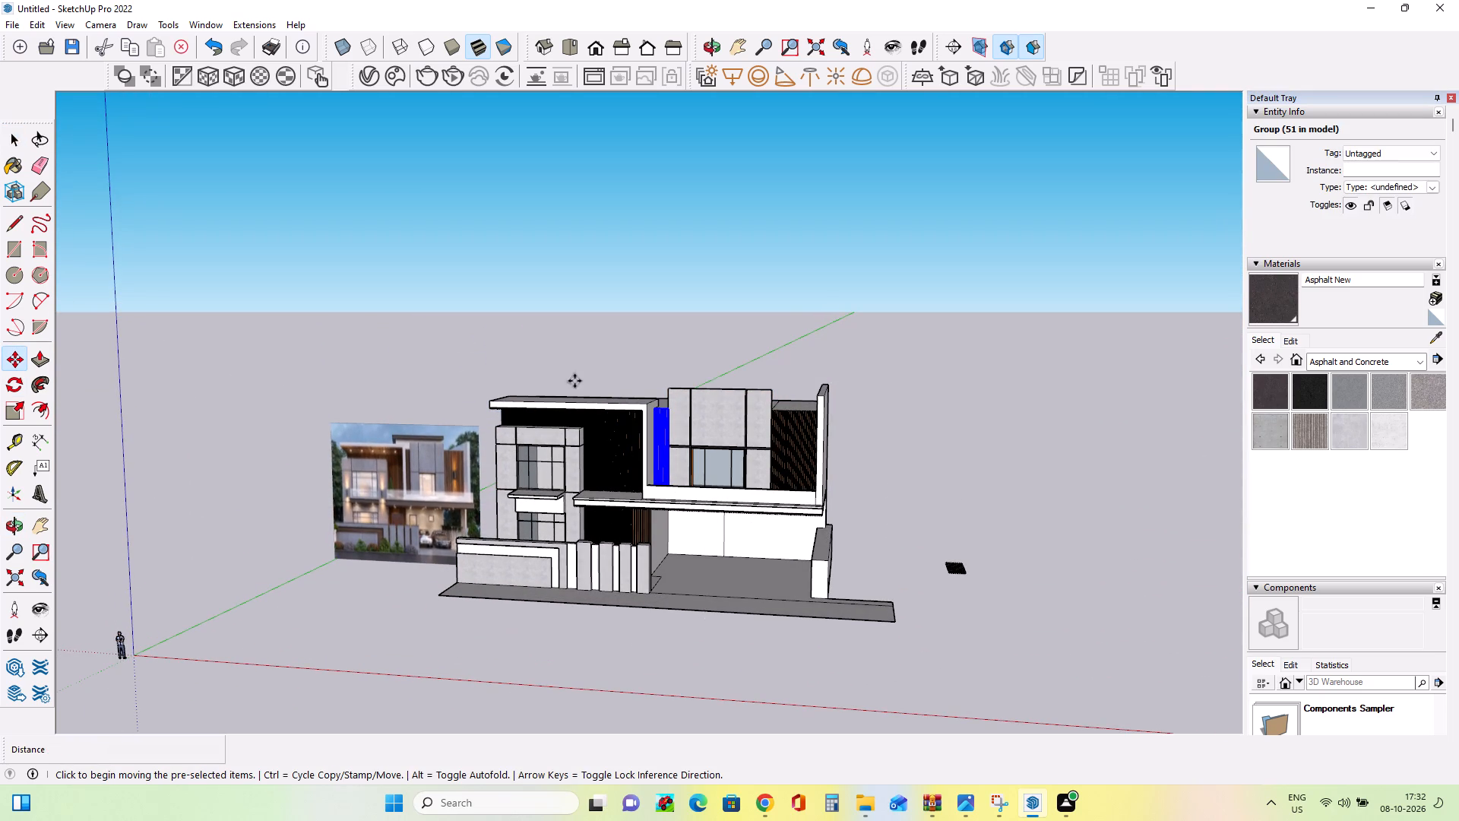
pyautogui.click(672, 483)
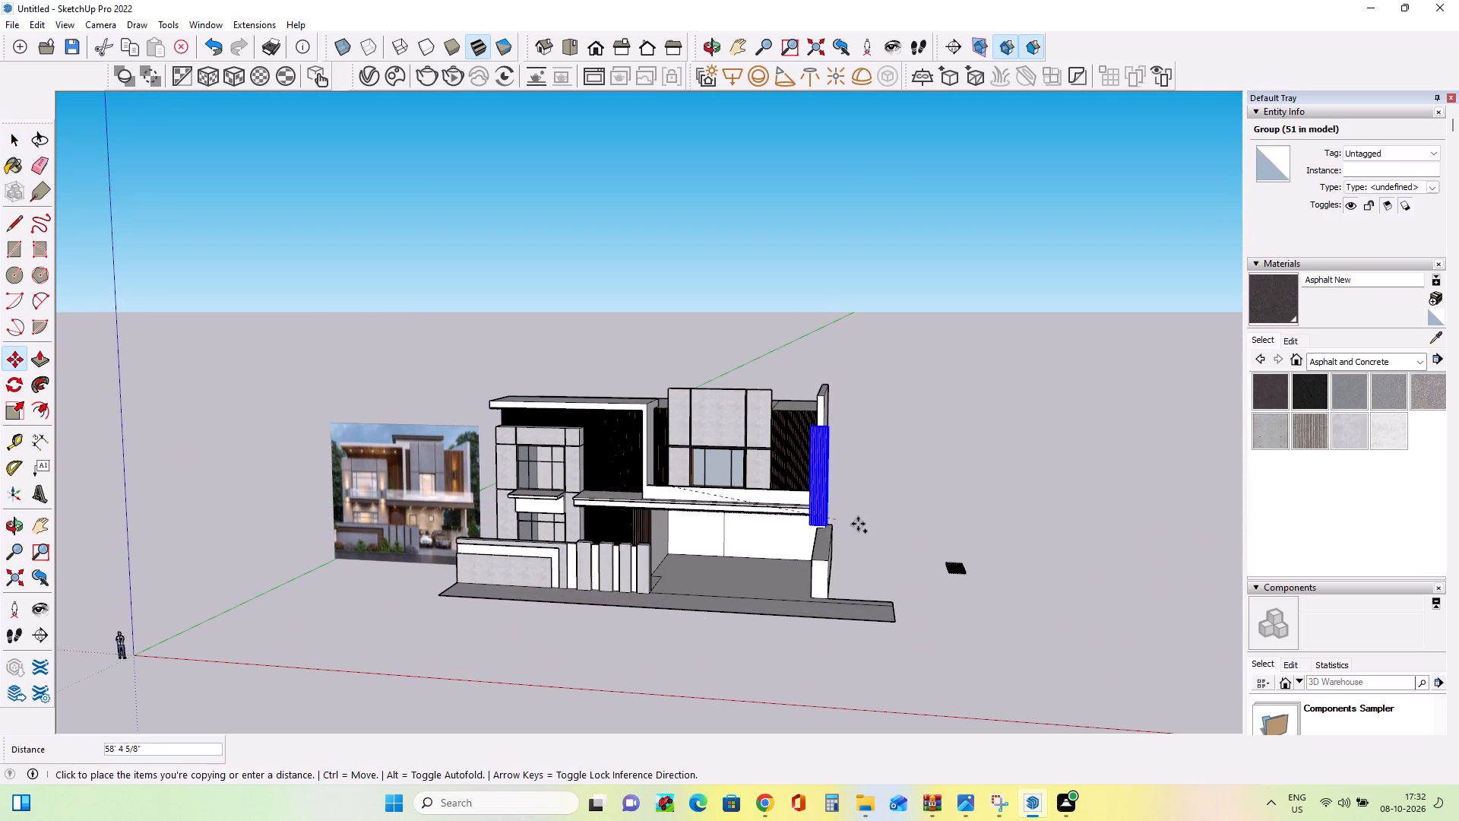
pyautogui.click(921, 531)
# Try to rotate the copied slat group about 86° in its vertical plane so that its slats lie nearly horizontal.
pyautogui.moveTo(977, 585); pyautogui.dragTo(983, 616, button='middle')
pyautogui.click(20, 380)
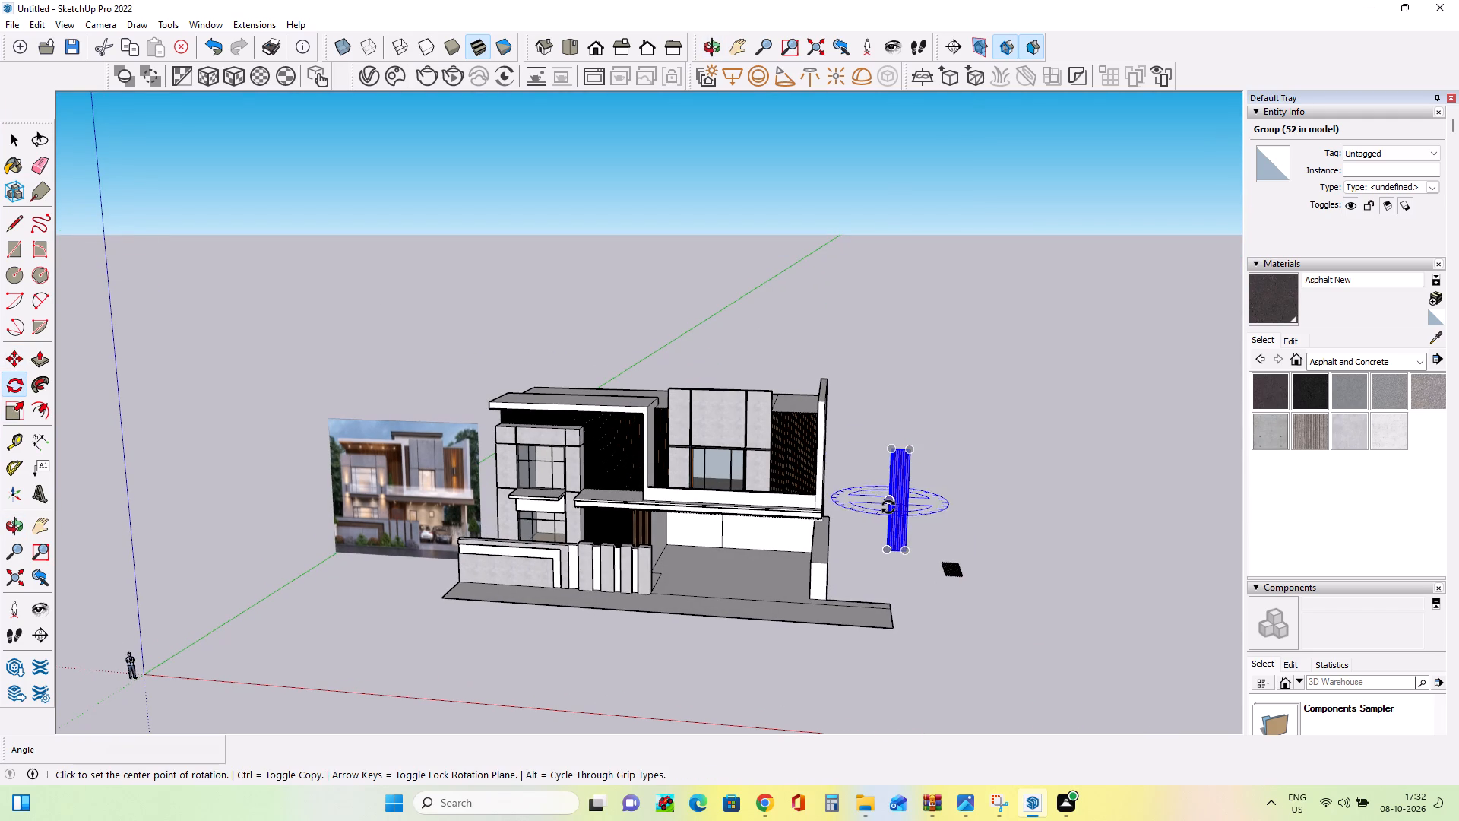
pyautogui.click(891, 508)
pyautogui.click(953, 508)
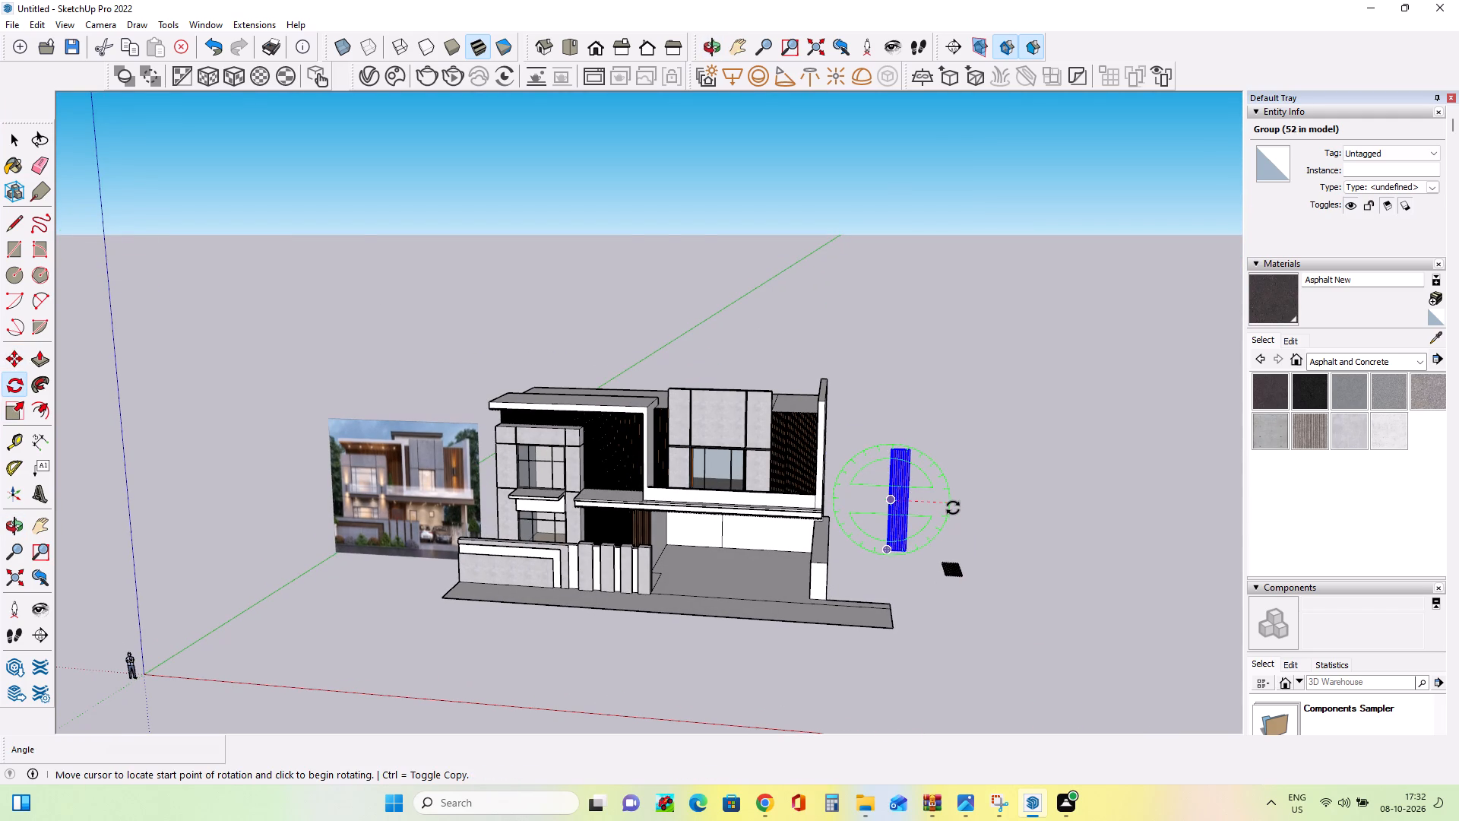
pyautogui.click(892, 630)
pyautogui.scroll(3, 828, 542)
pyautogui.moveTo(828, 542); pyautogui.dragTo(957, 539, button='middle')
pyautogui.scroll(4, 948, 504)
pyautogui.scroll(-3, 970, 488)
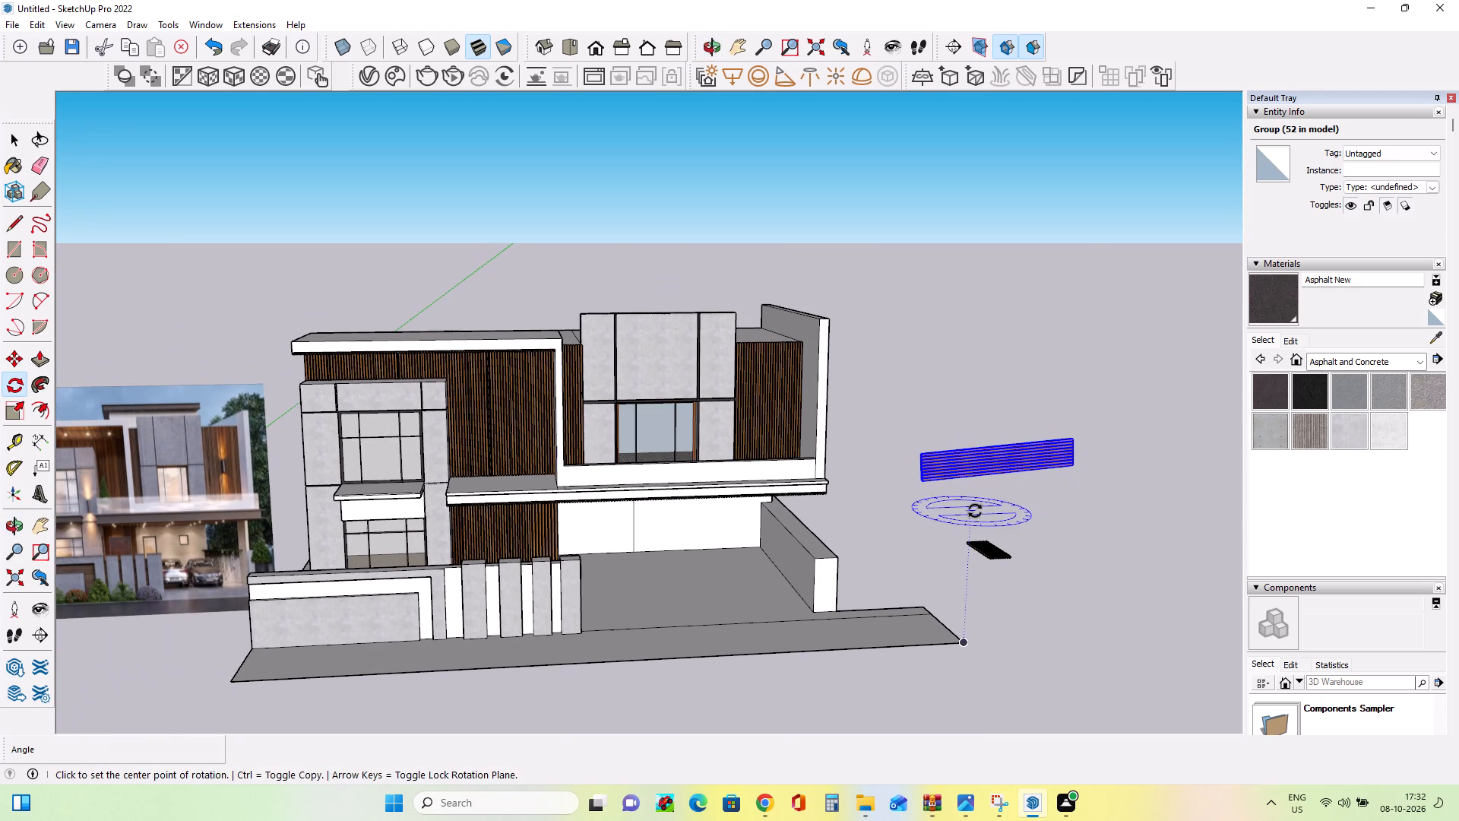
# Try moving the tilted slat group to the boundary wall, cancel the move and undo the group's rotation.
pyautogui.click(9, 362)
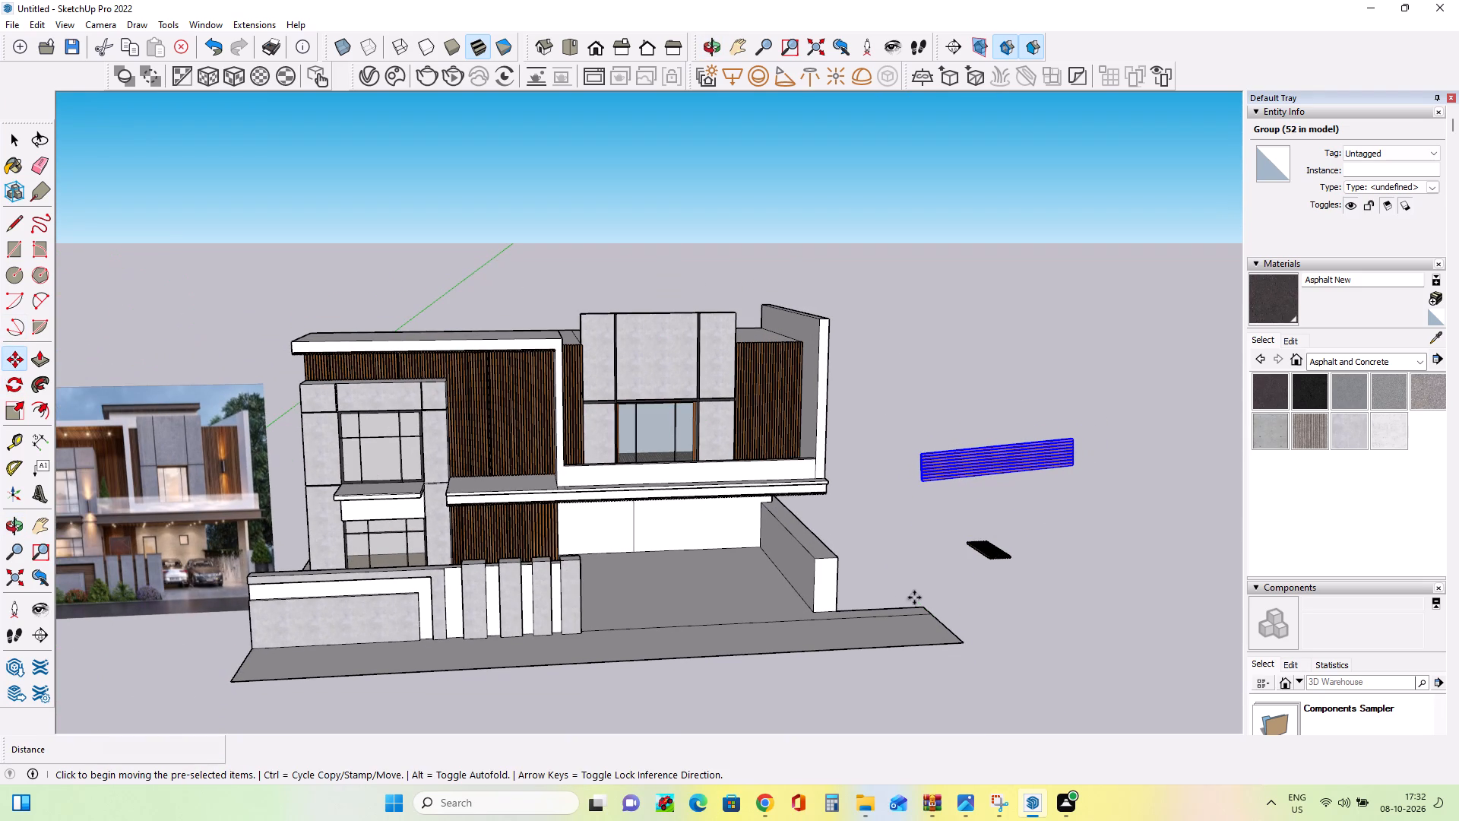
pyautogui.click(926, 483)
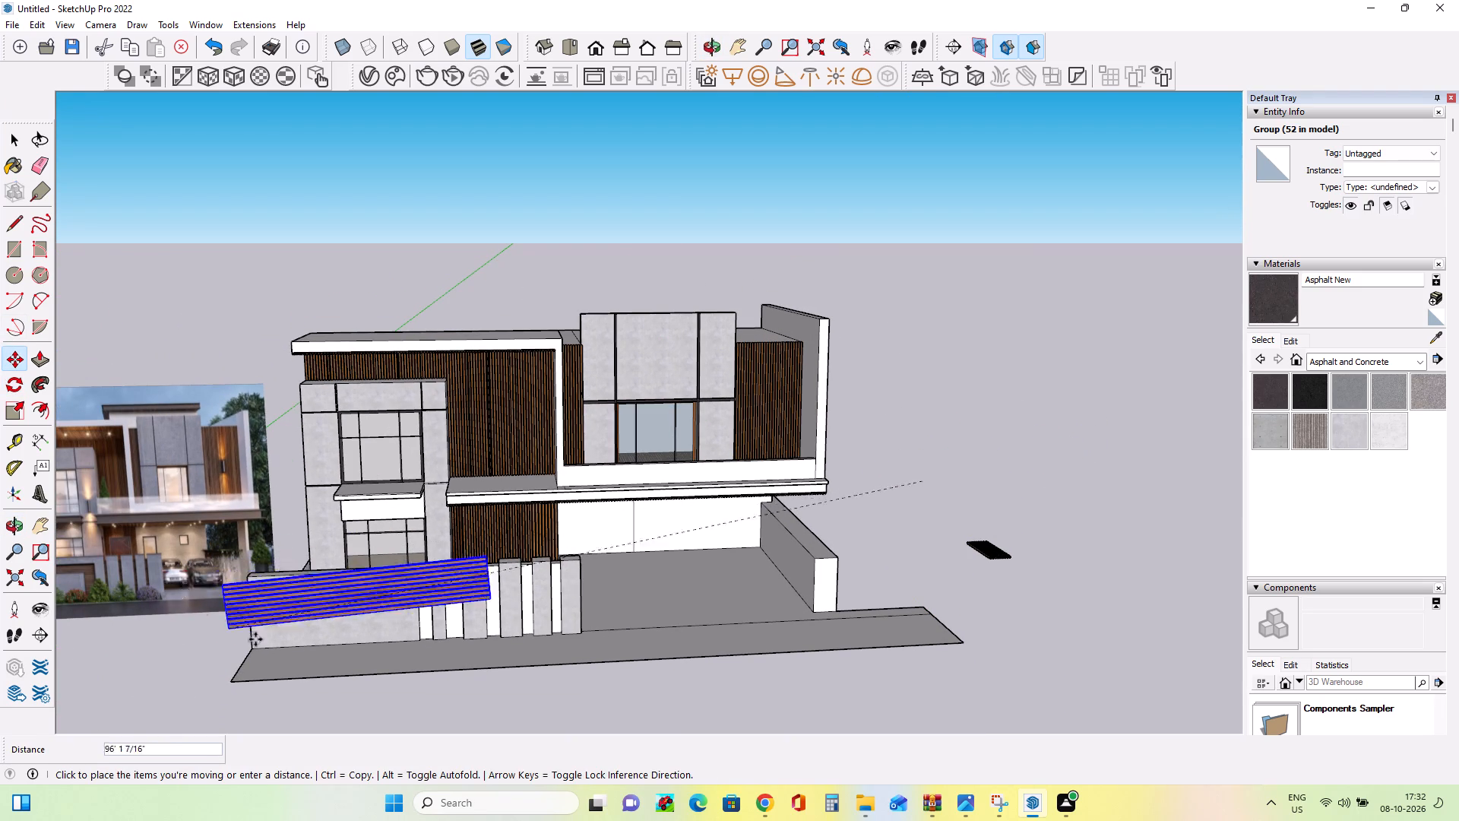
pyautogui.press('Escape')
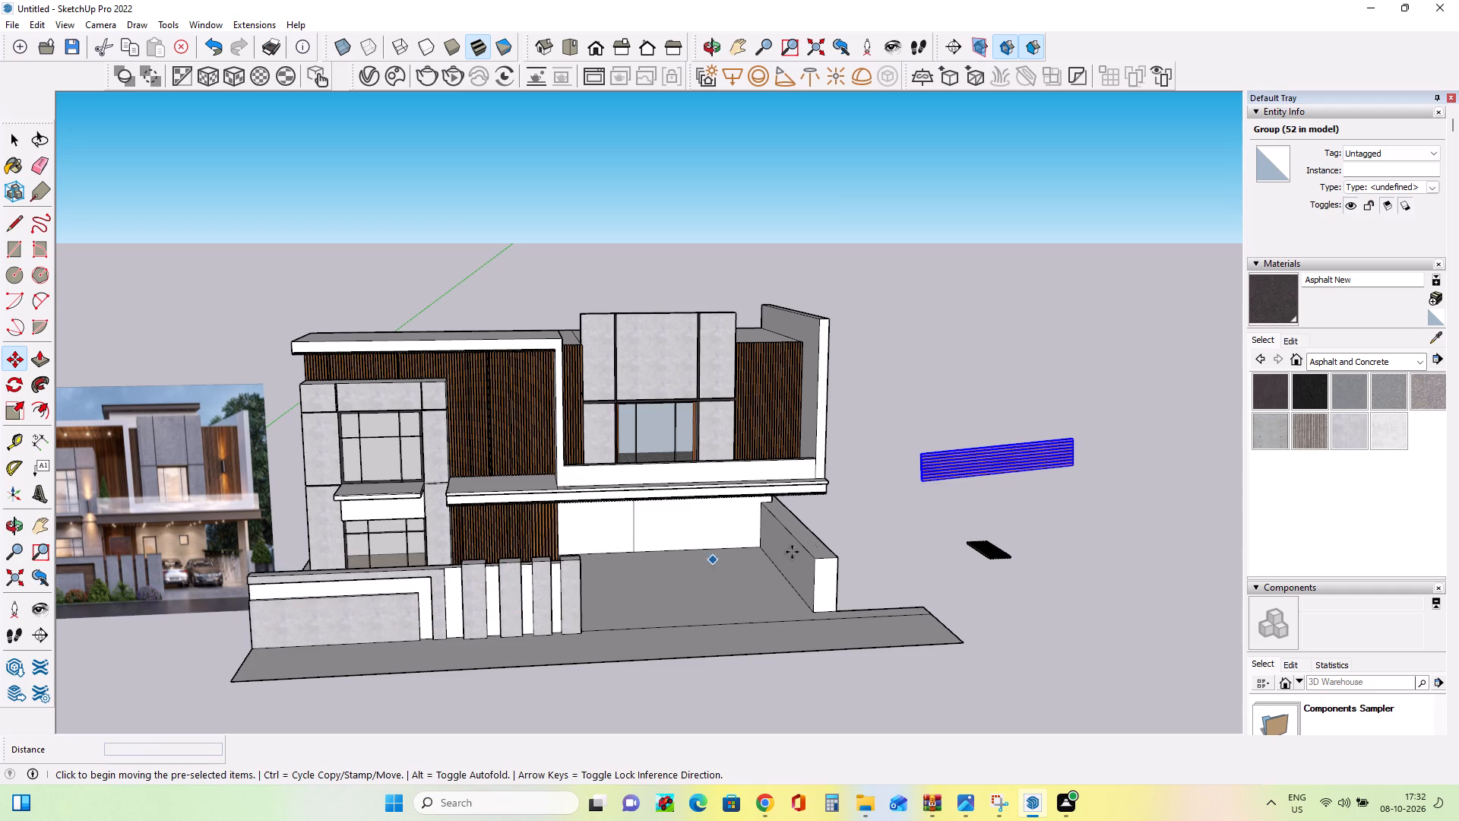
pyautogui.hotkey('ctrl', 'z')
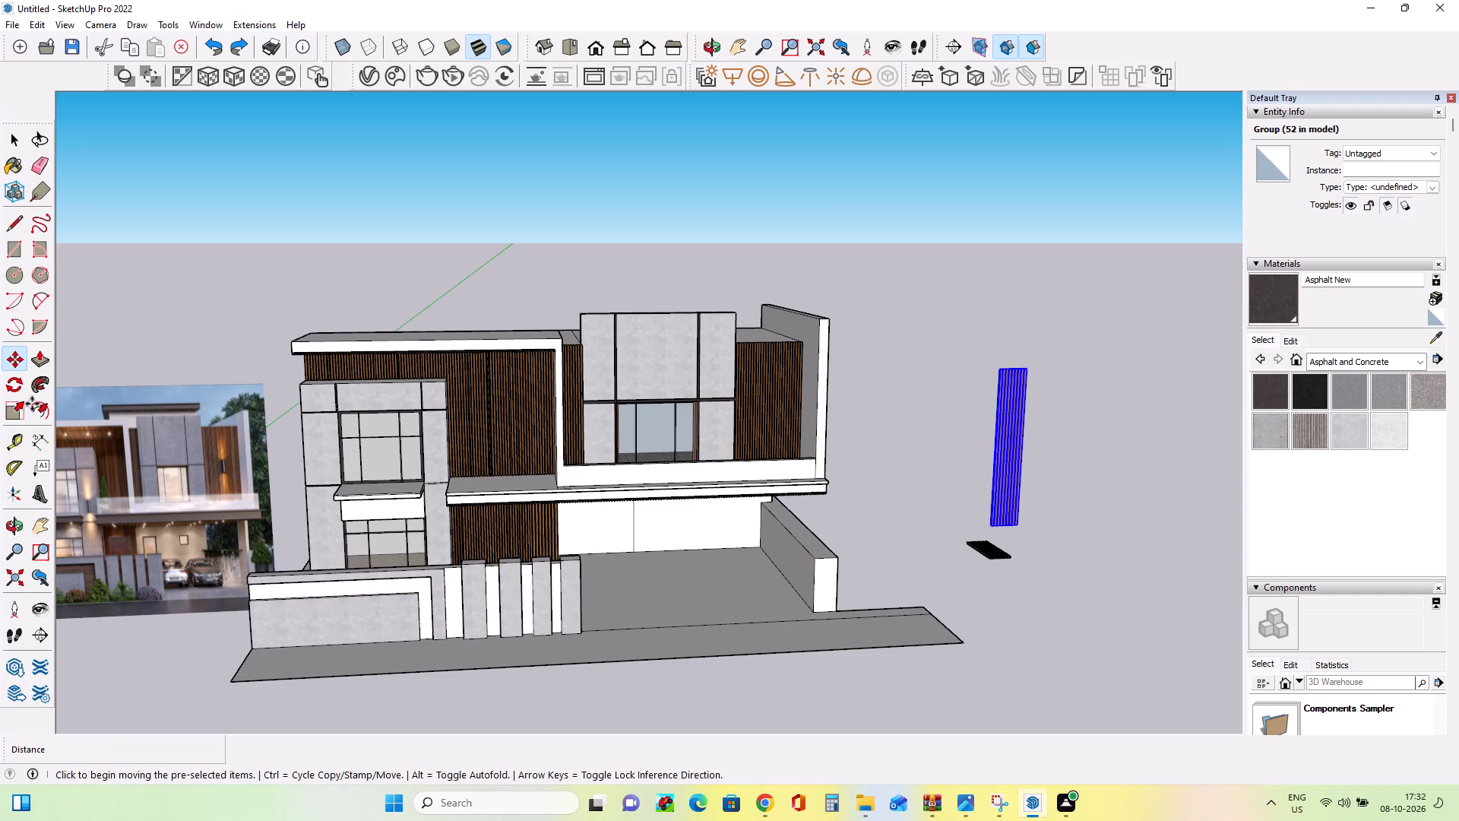
# Rotate the copied slat group 270° about its centre in the vertical plane so that its slats run horizontally.
pyautogui.click(17, 382)
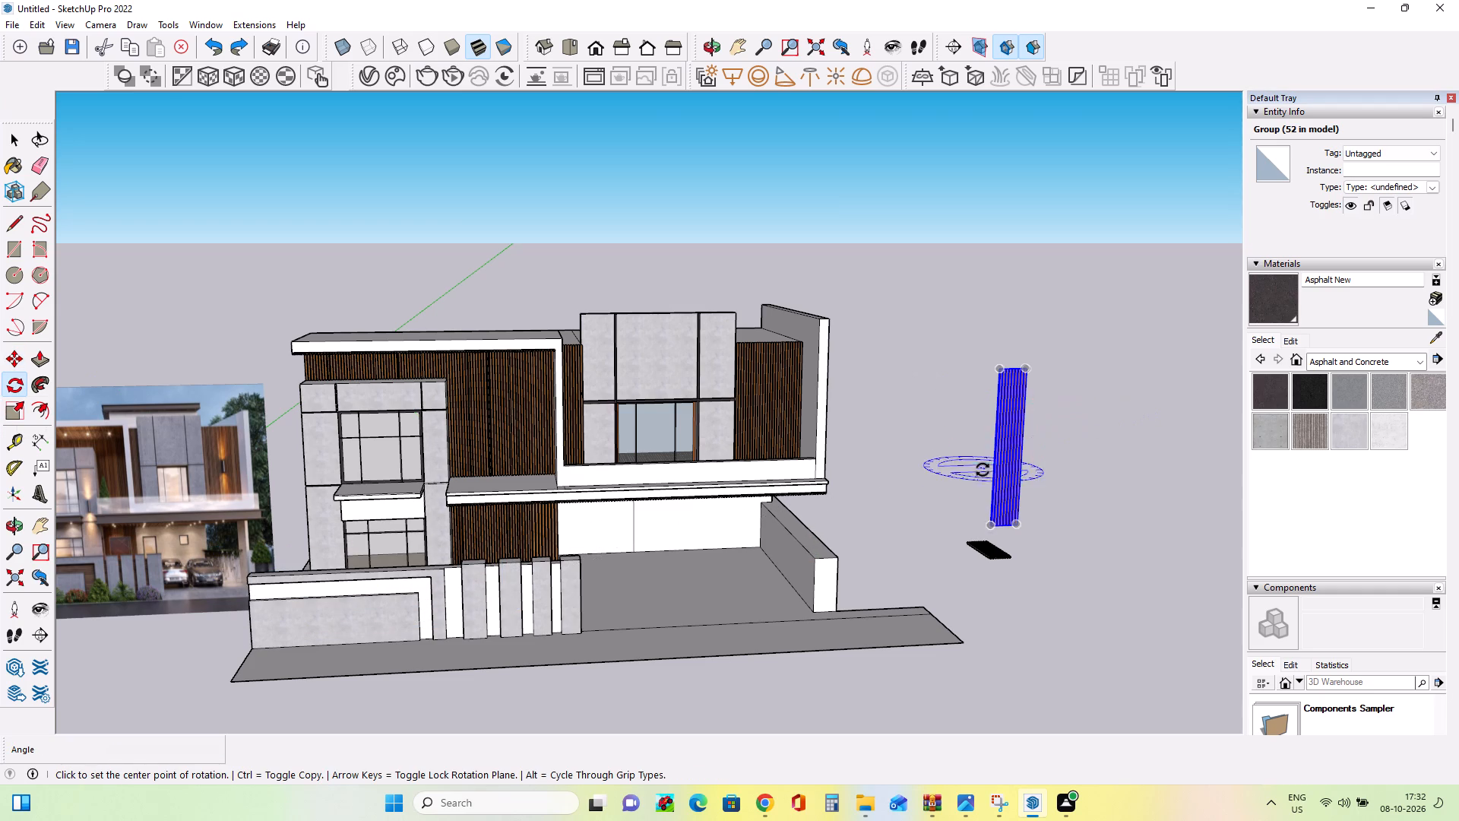
pyautogui.click(1008, 457)
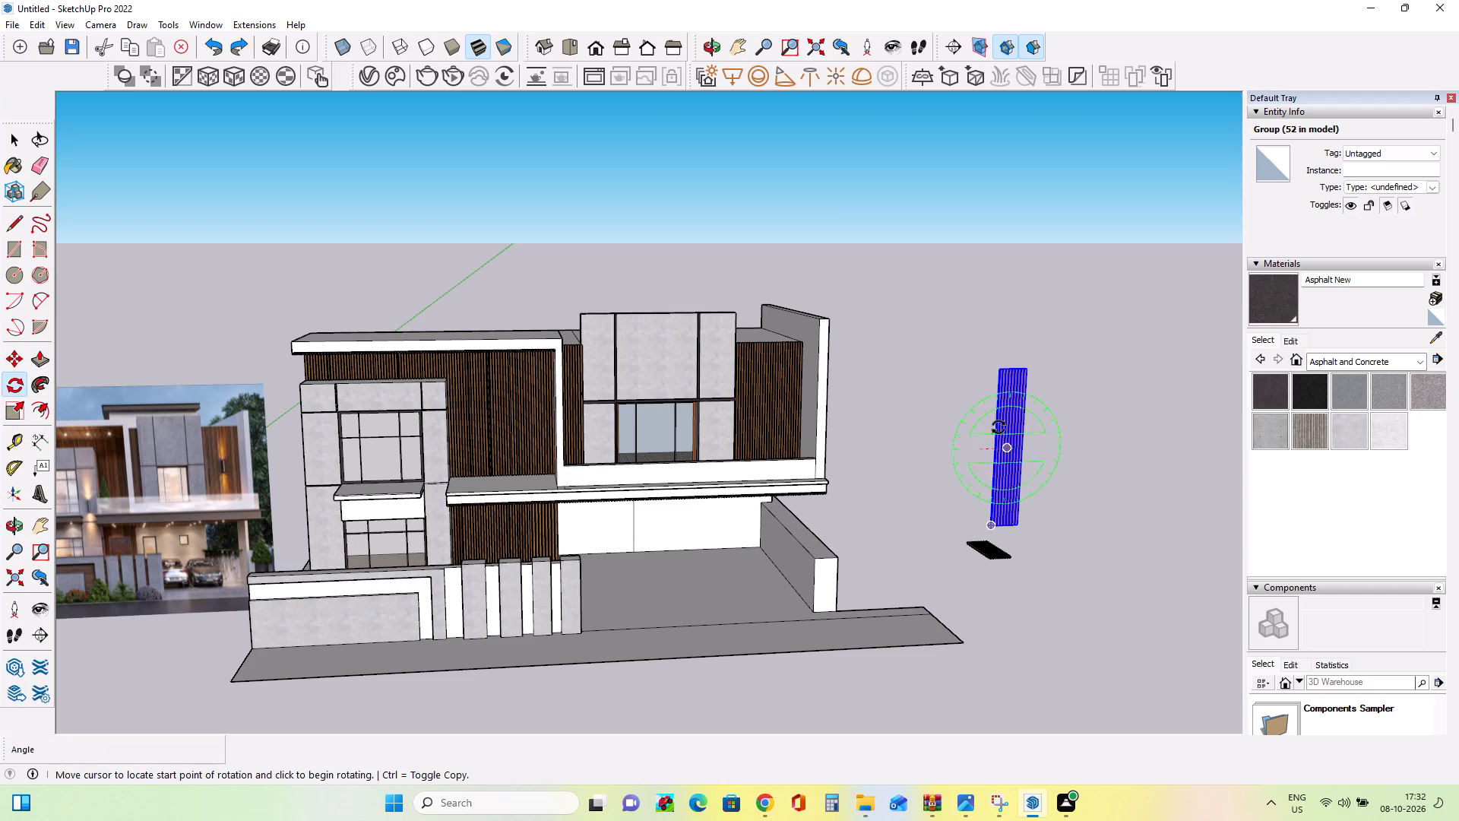
pyautogui.click(1037, 449)
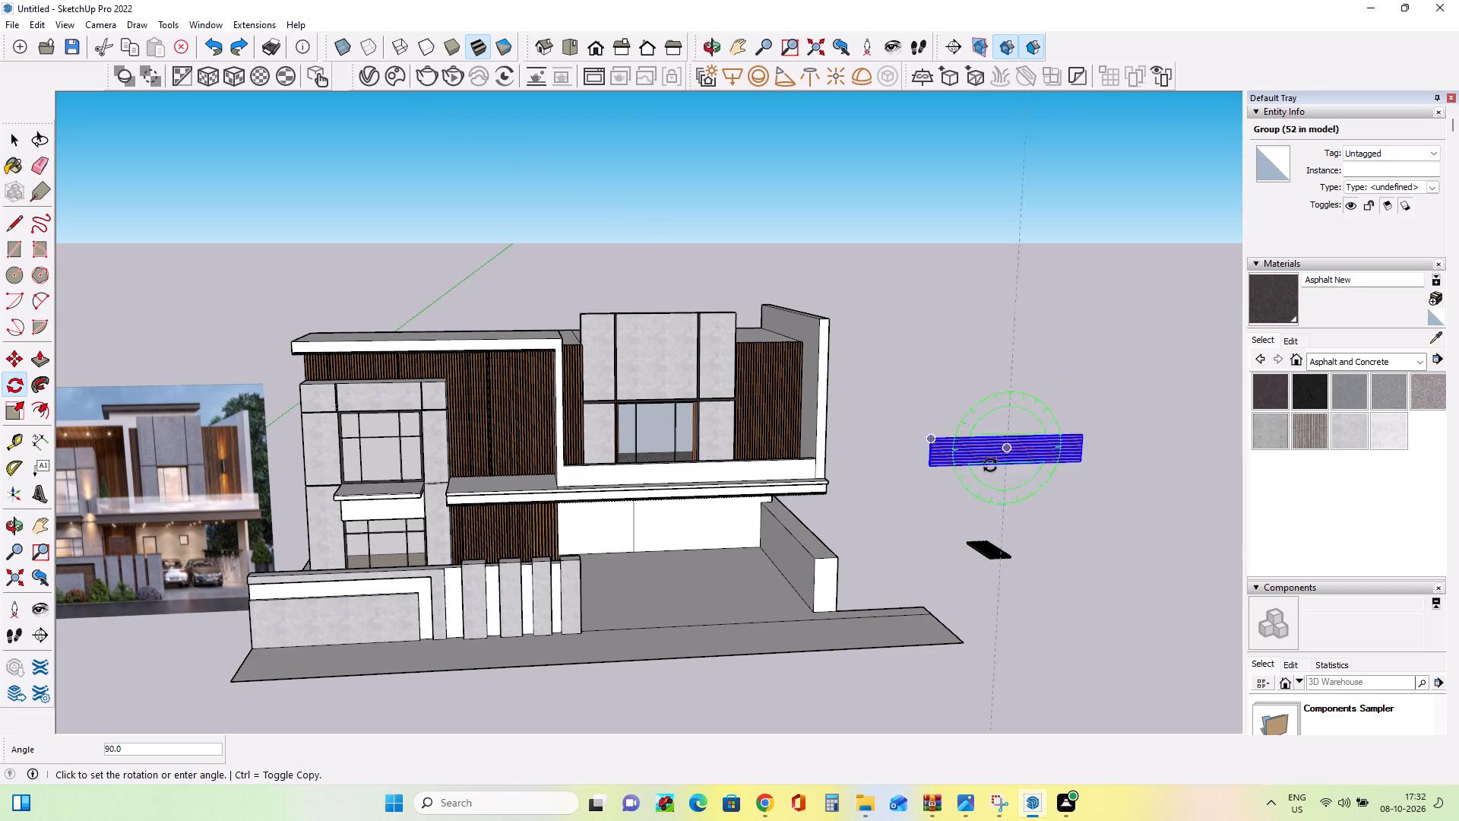
pyautogui.click(1016, 432)
# Move the horizontal slat group from beside the house to the boundary wall's upper recess and set it back into the recess.
pyautogui.moveTo(987, 531); pyautogui.dragTo(1075, 496, button='middle')
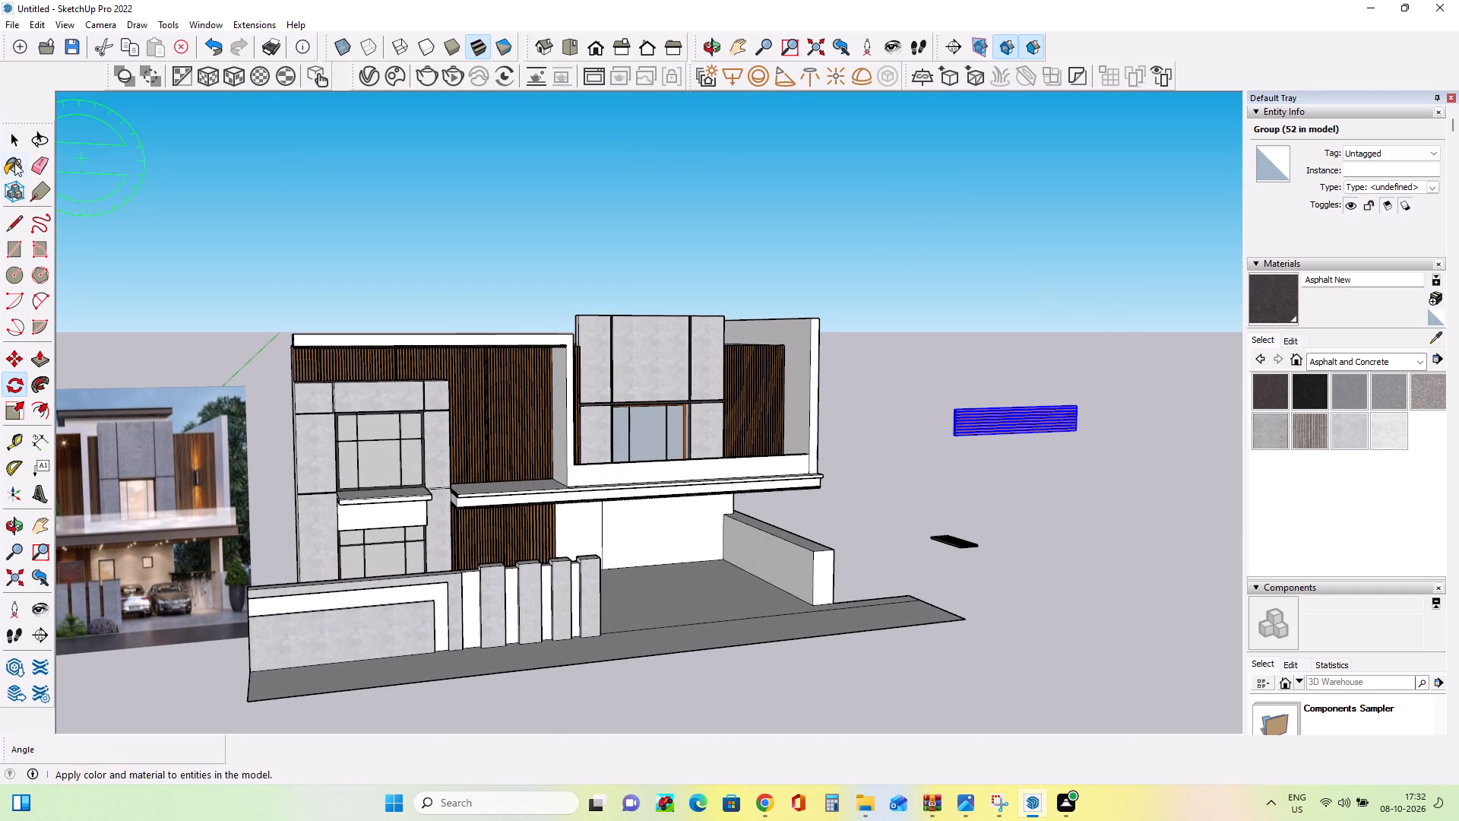
pyautogui.click(13, 360)
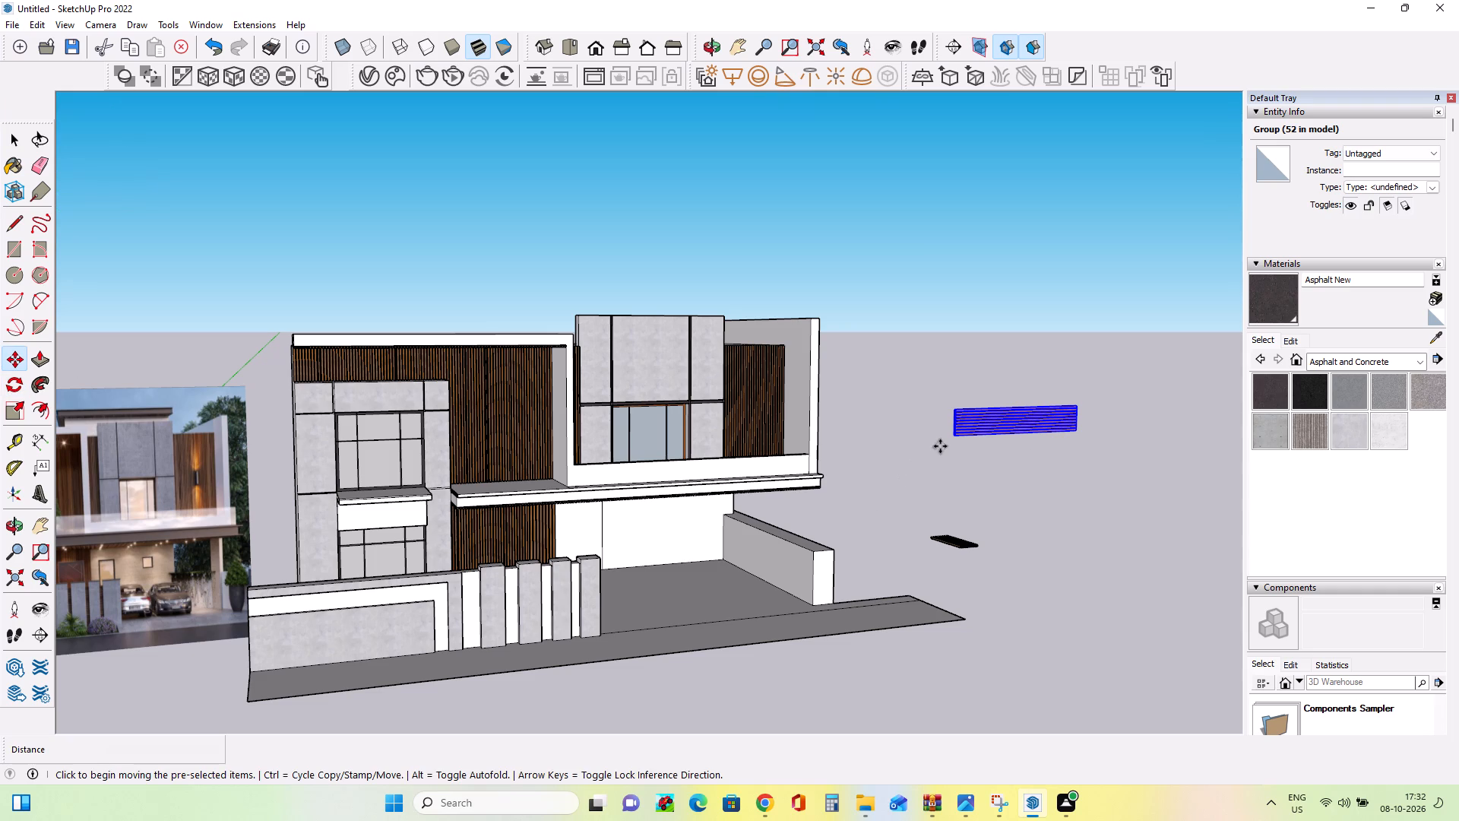
pyautogui.click(950, 440)
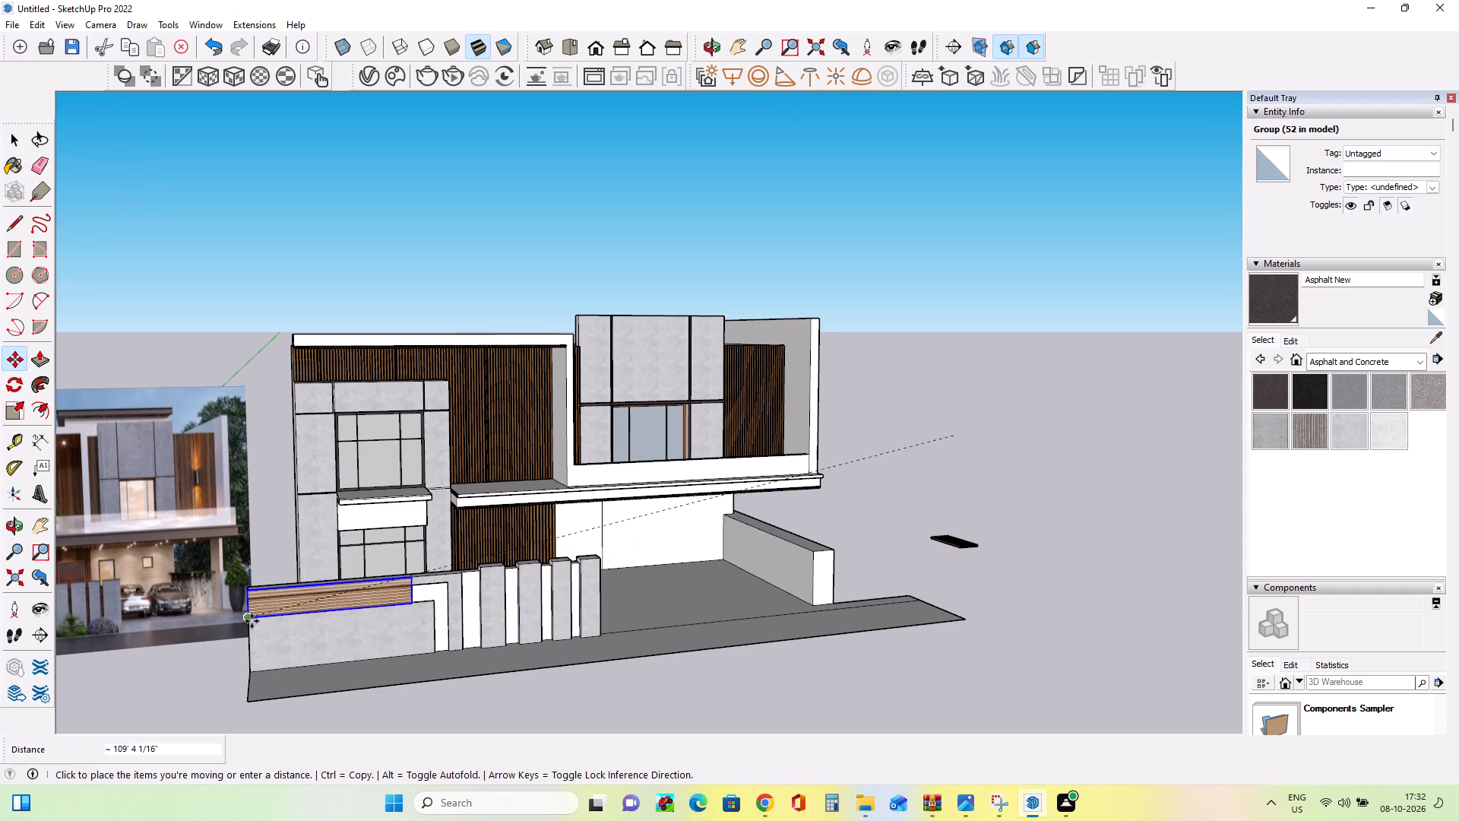
pyautogui.scroll(9, 252, 623)
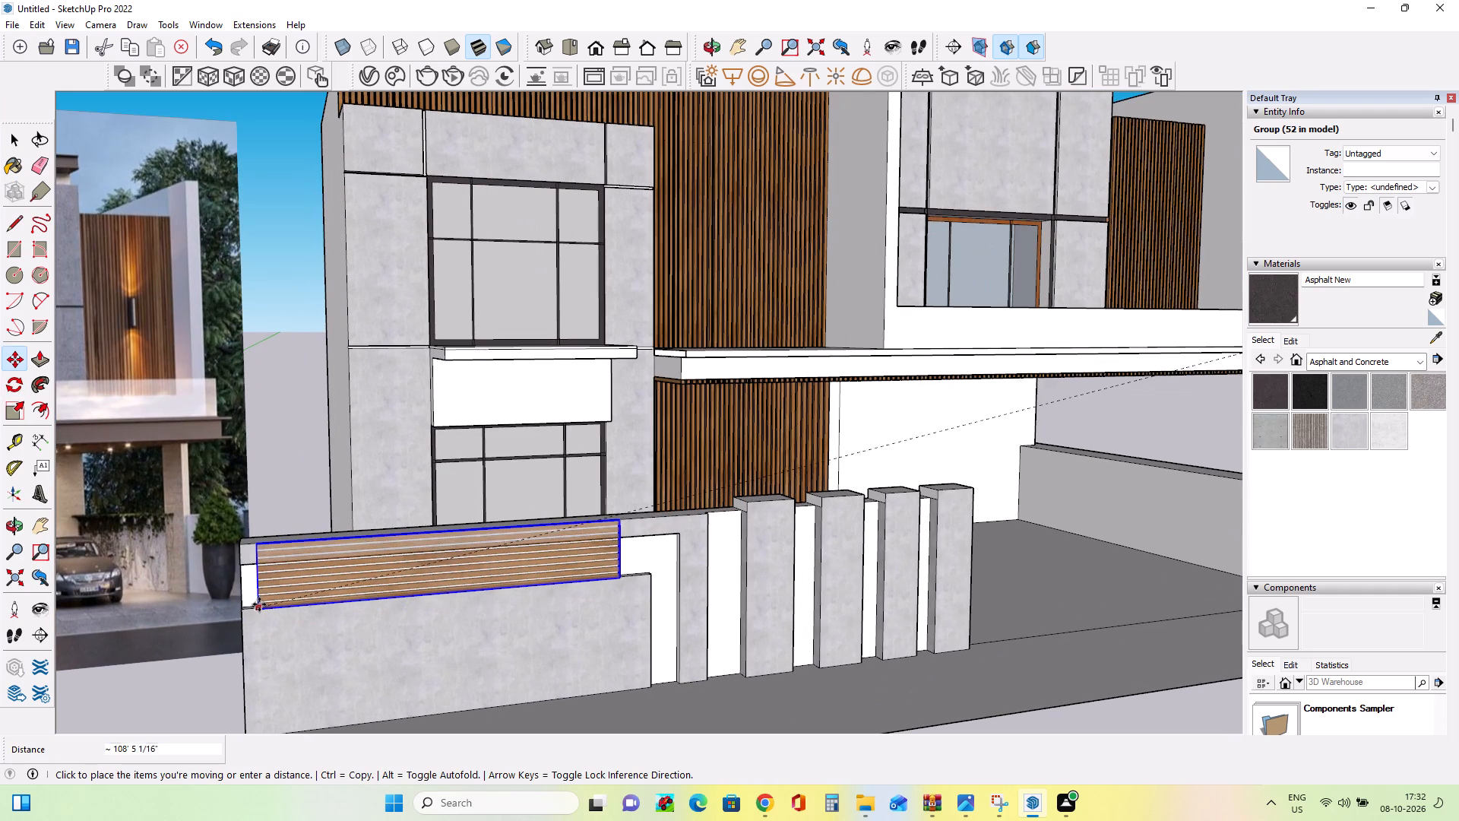
pyautogui.click(242, 609)
pyautogui.moveTo(349, 589); pyautogui.dragTo(533, 547, button='middle')
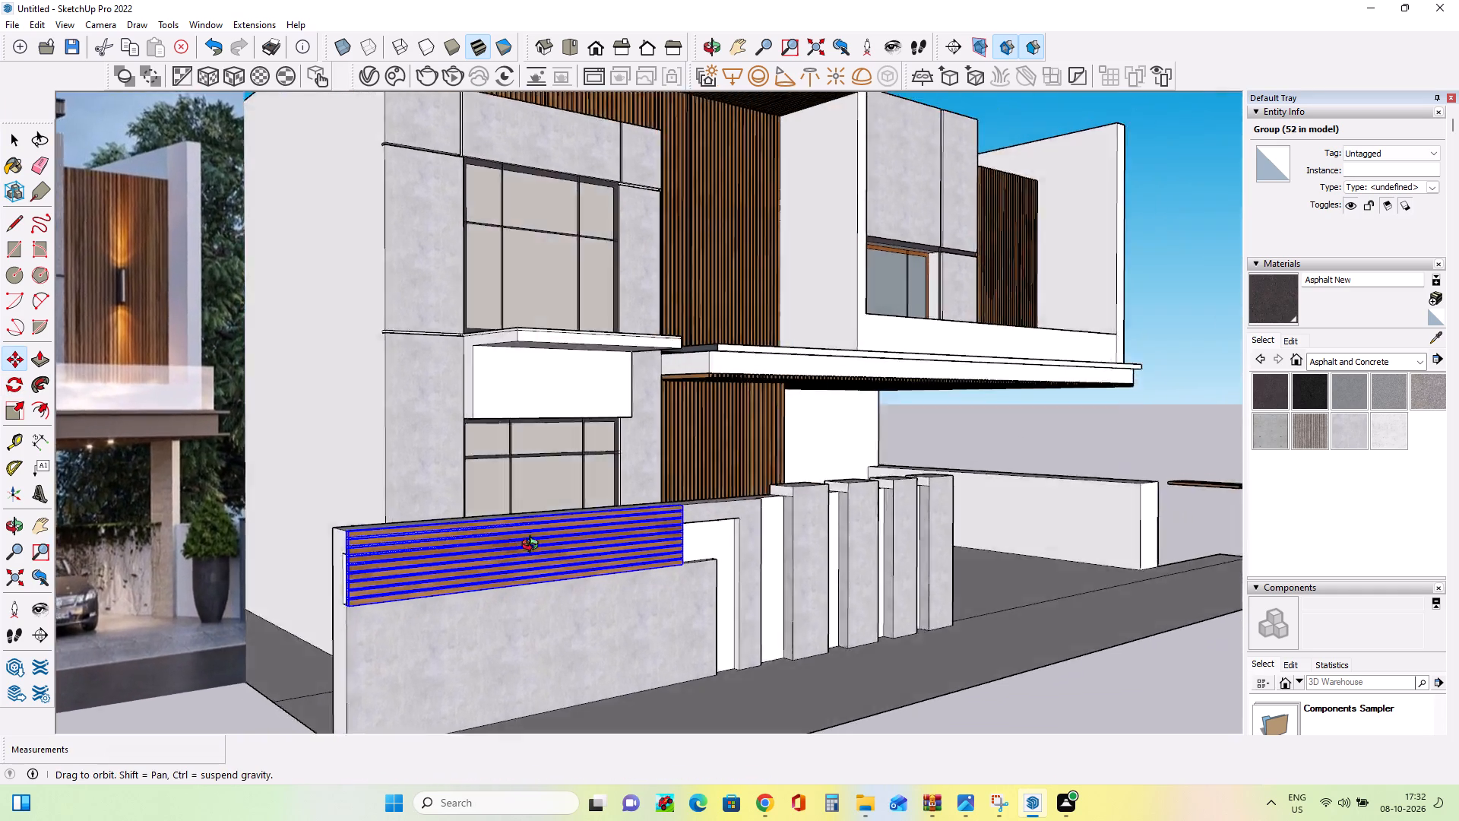
pyautogui.moveTo(533, 547); pyautogui.dragTo(646, 530, button='middle')
pyautogui.click(597, 575)
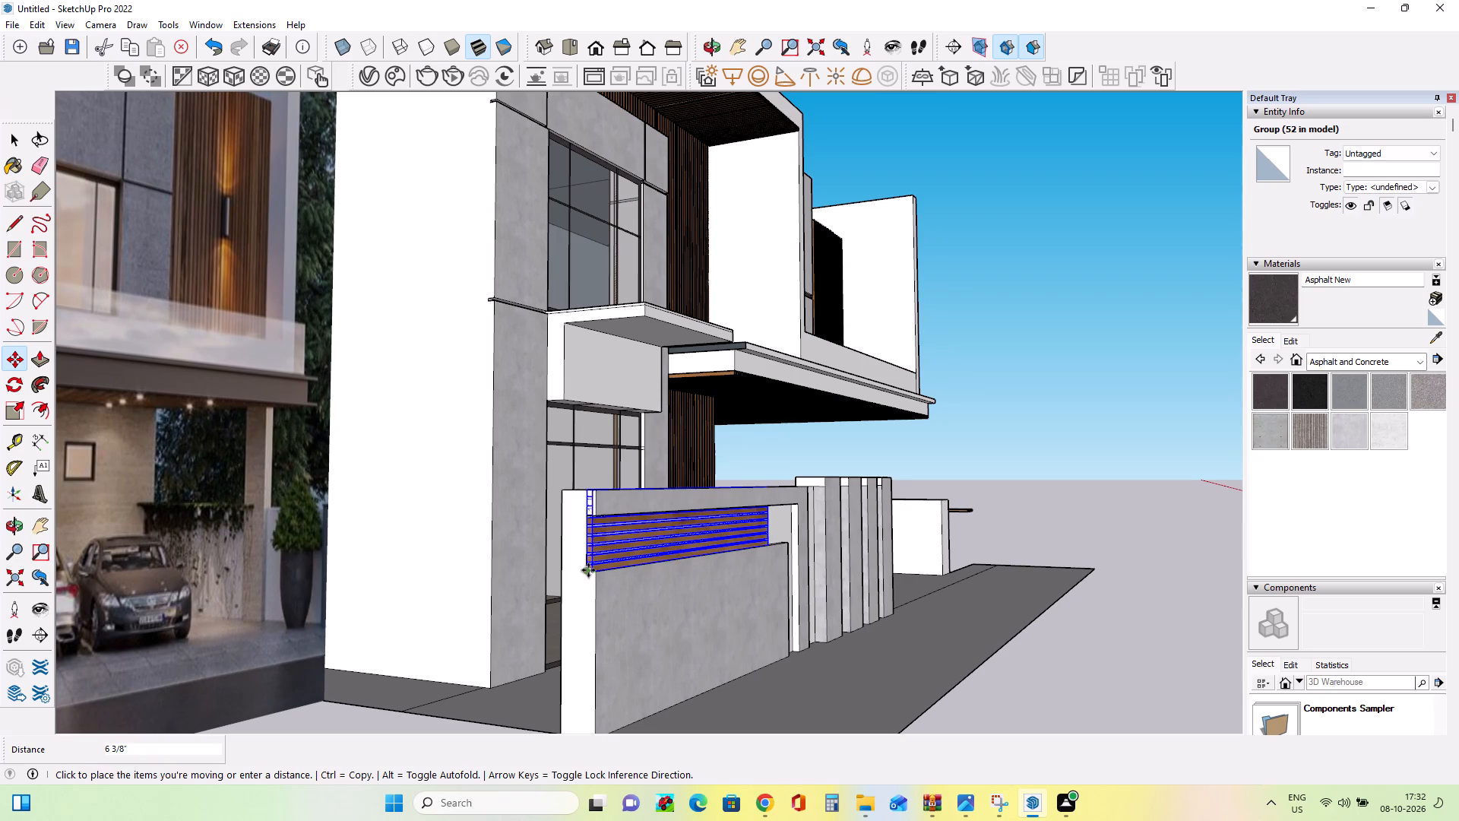
pyautogui.click(588, 570)
# Scale the horizontal slat group's height by about 0.80 so it fits beneath the top edge of the boundary wall's recess.
pyautogui.moveTo(704, 571); pyautogui.dragTo(457, 575, button='middle')
pyautogui.moveTo(428, 509); pyautogui.dragTo(420, 546, button='middle')
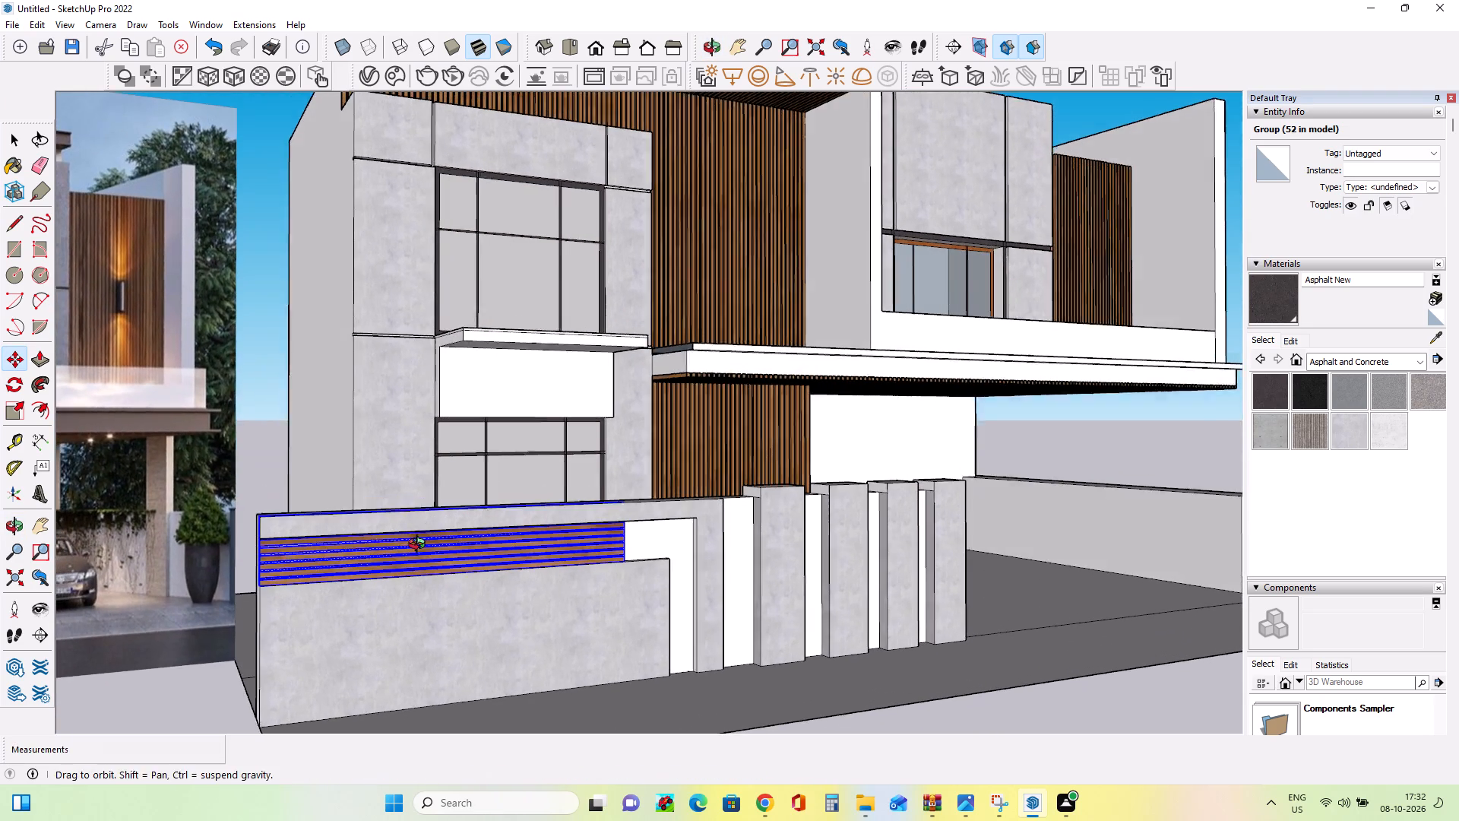
pyautogui.moveTo(420, 546); pyautogui.dragTo(420, 547, button='middle')
pyautogui.click(0, 404)
pyautogui.click(11, 410)
pyautogui.moveTo(524, 507); pyautogui.dragTo(513, 613, button='middle')
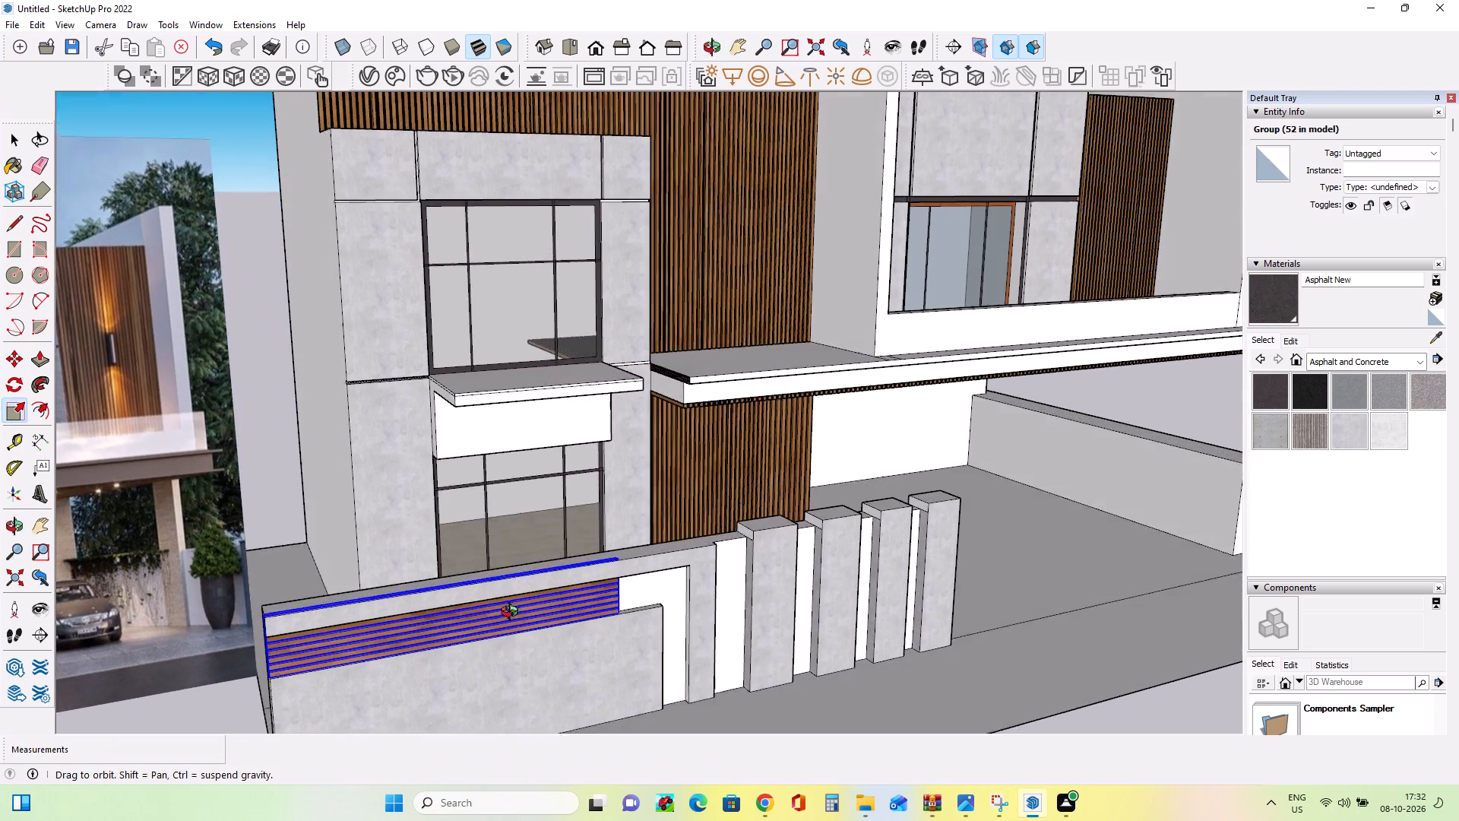
pyautogui.moveTo(513, 613); pyautogui.dragTo(511, 623, button='middle')
pyautogui.scroll(8, 453, 604)
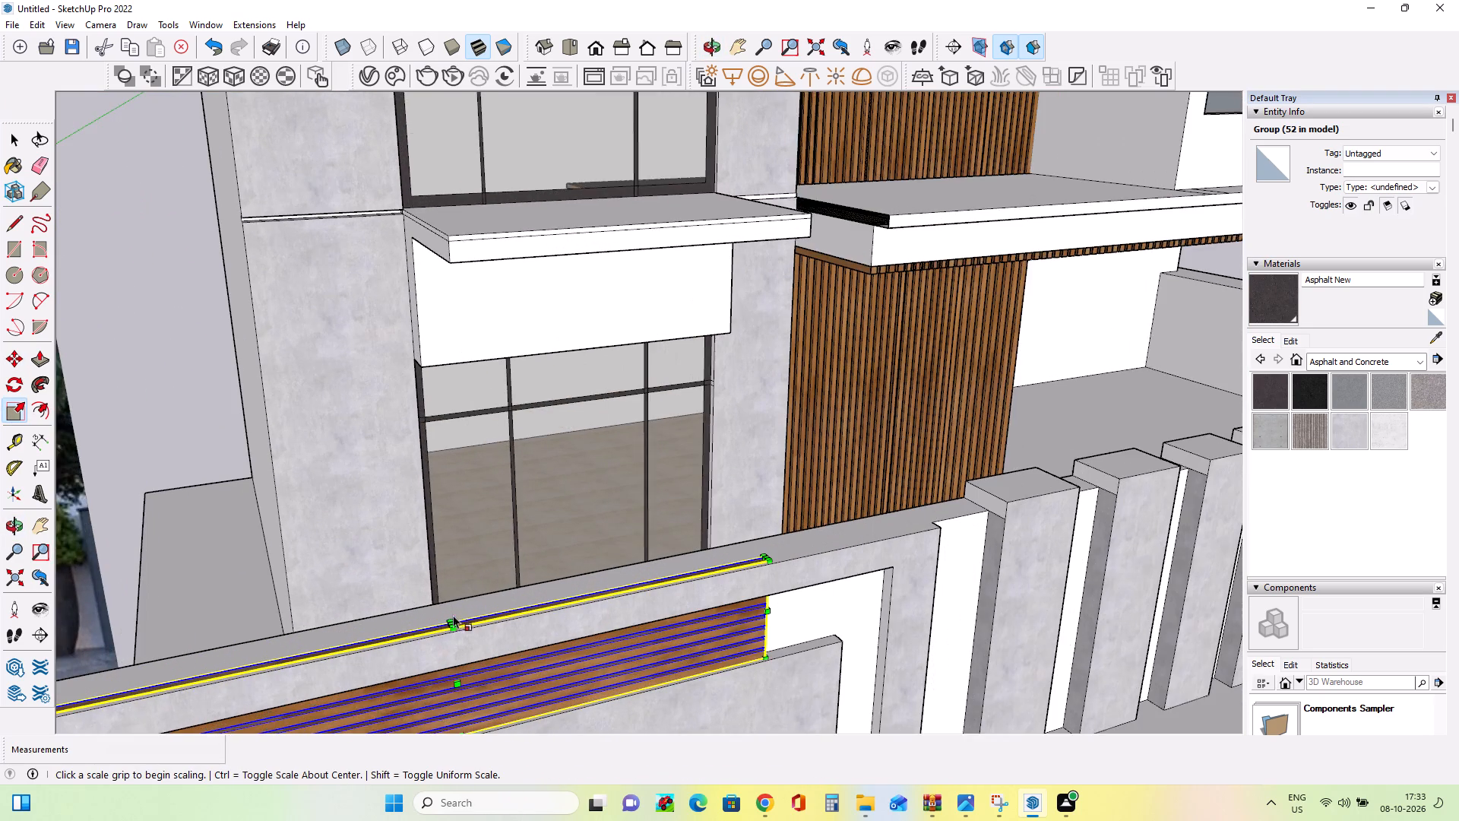
pyautogui.click(453, 622)
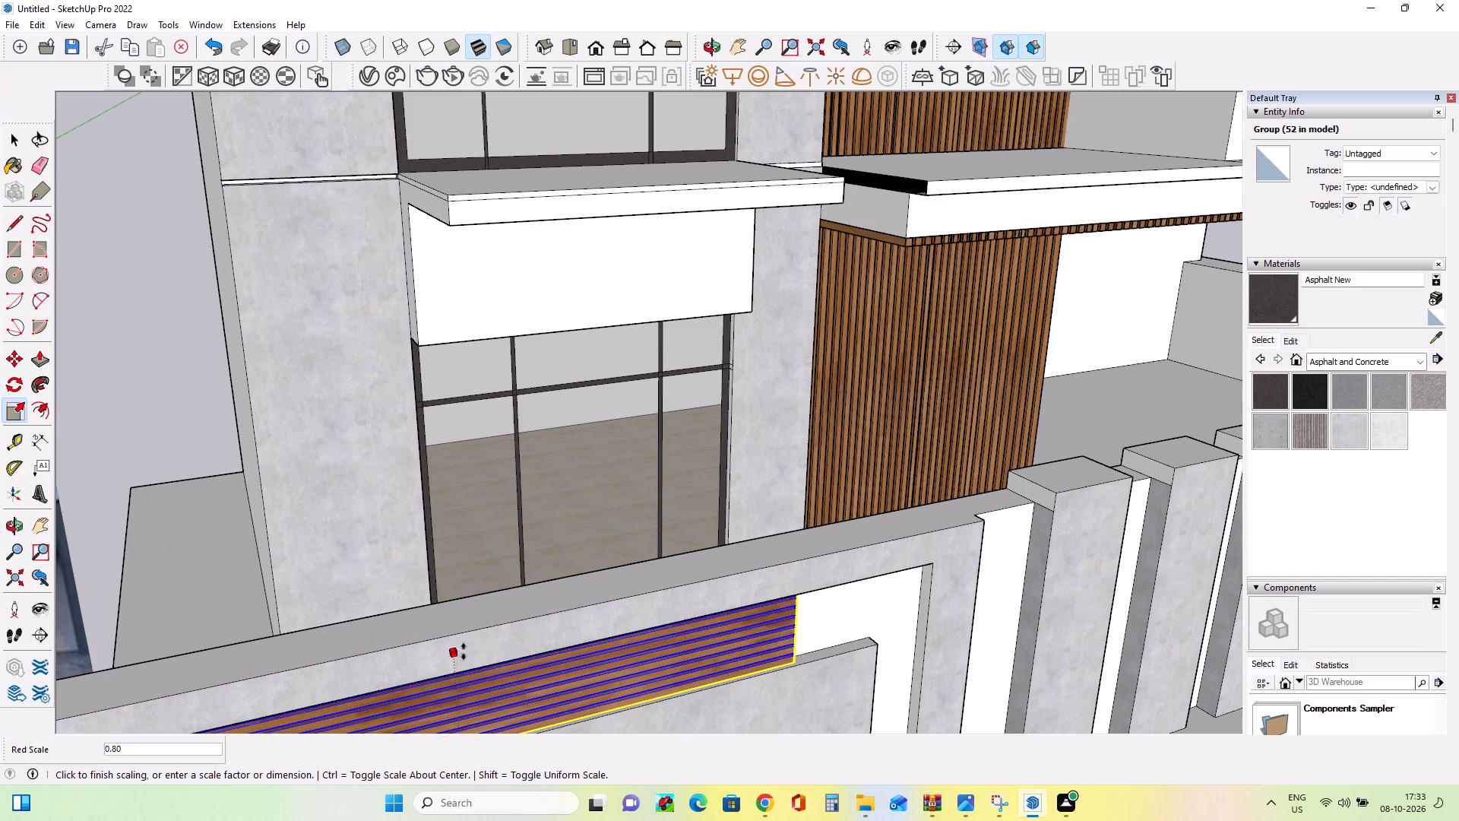
pyautogui.moveTo(468, 668); pyautogui.dragTo(436, 579, button='middle')
pyautogui.moveTo(435, 564); pyautogui.dragTo(428, 484, button='middle')
pyautogui.moveTo(428, 425); pyautogui.dragTo(428, 414, button='middle')
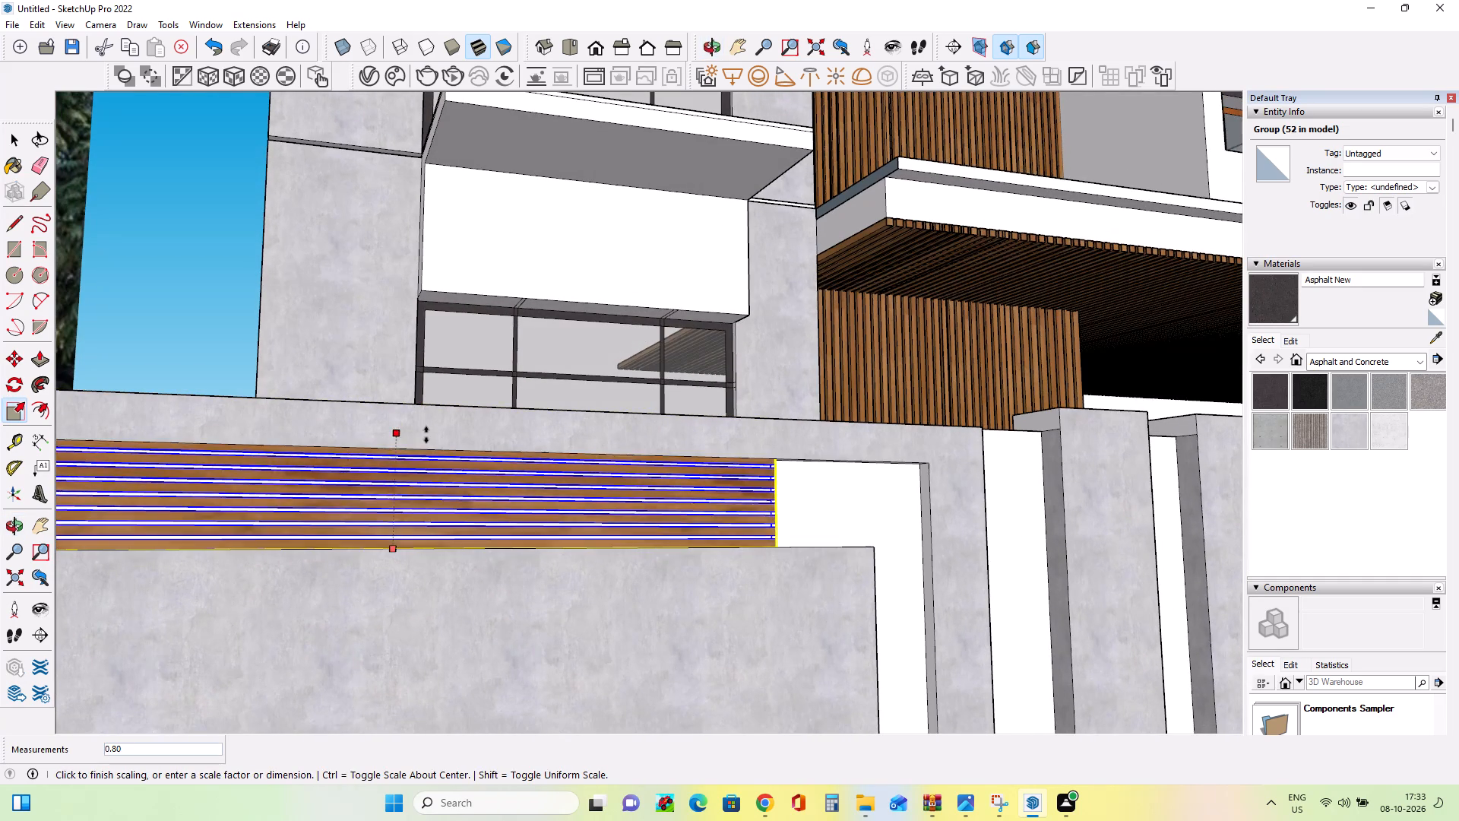
pyautogui.click(425, 450)
# Stretch the horizontal slat group lengthwise by about 1.24 to reach the far vertical edge of the boundary wall's recess.
pyautogui.scroll(1, 703, 613)
pyautogui.moveTo(703, 613); pyautogui.dragTo(570, 621, button='middle')
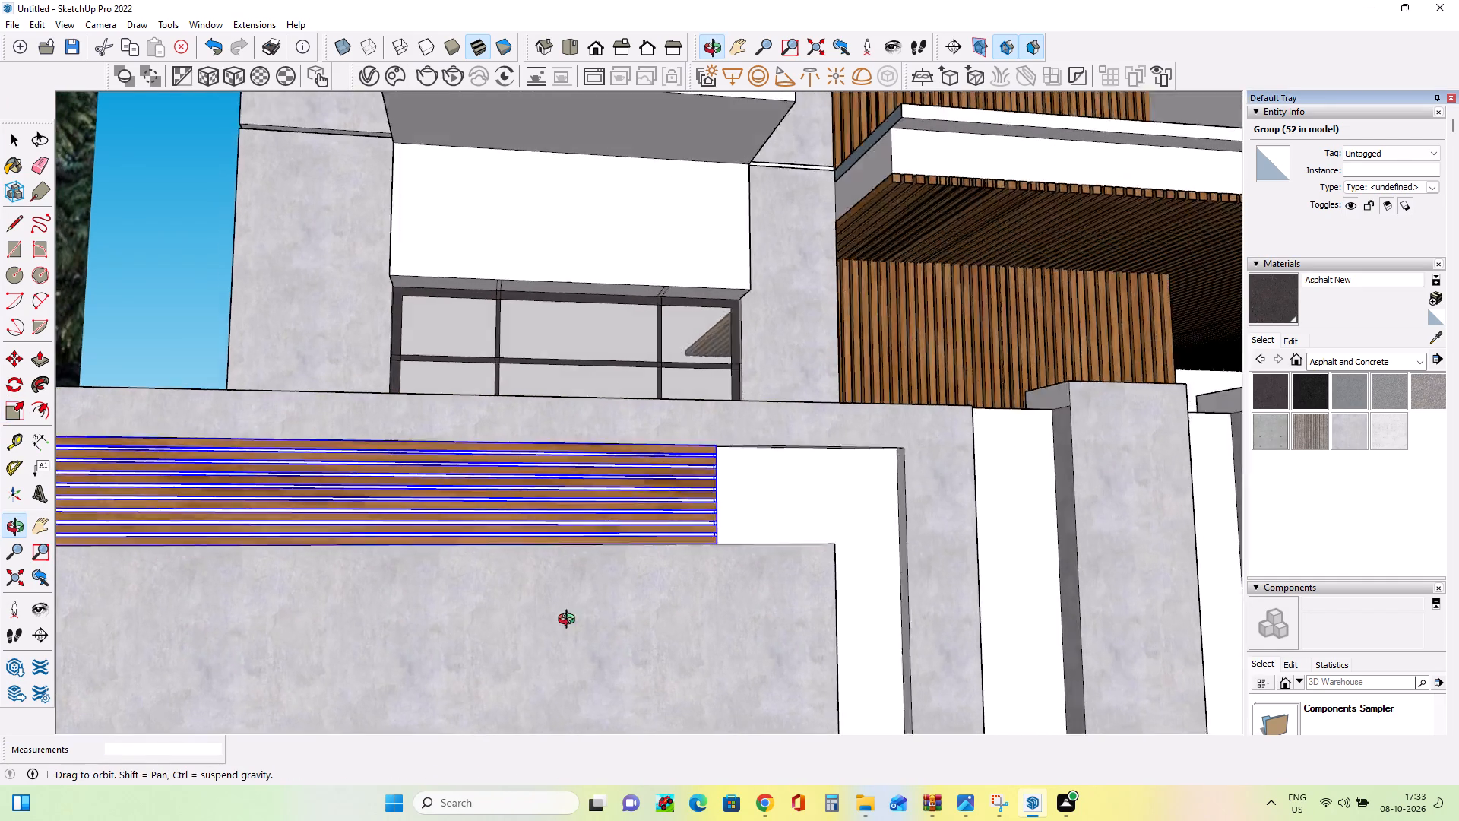
pyautogui.moveTo(570, 621); pyautogui.dragTo(429, 642, button='middle')
pyautogui.scroll(2, 533, 547)
pyautogui.moveTo(560, 556); pyautogui.dragTo(512, 592, button='middle')
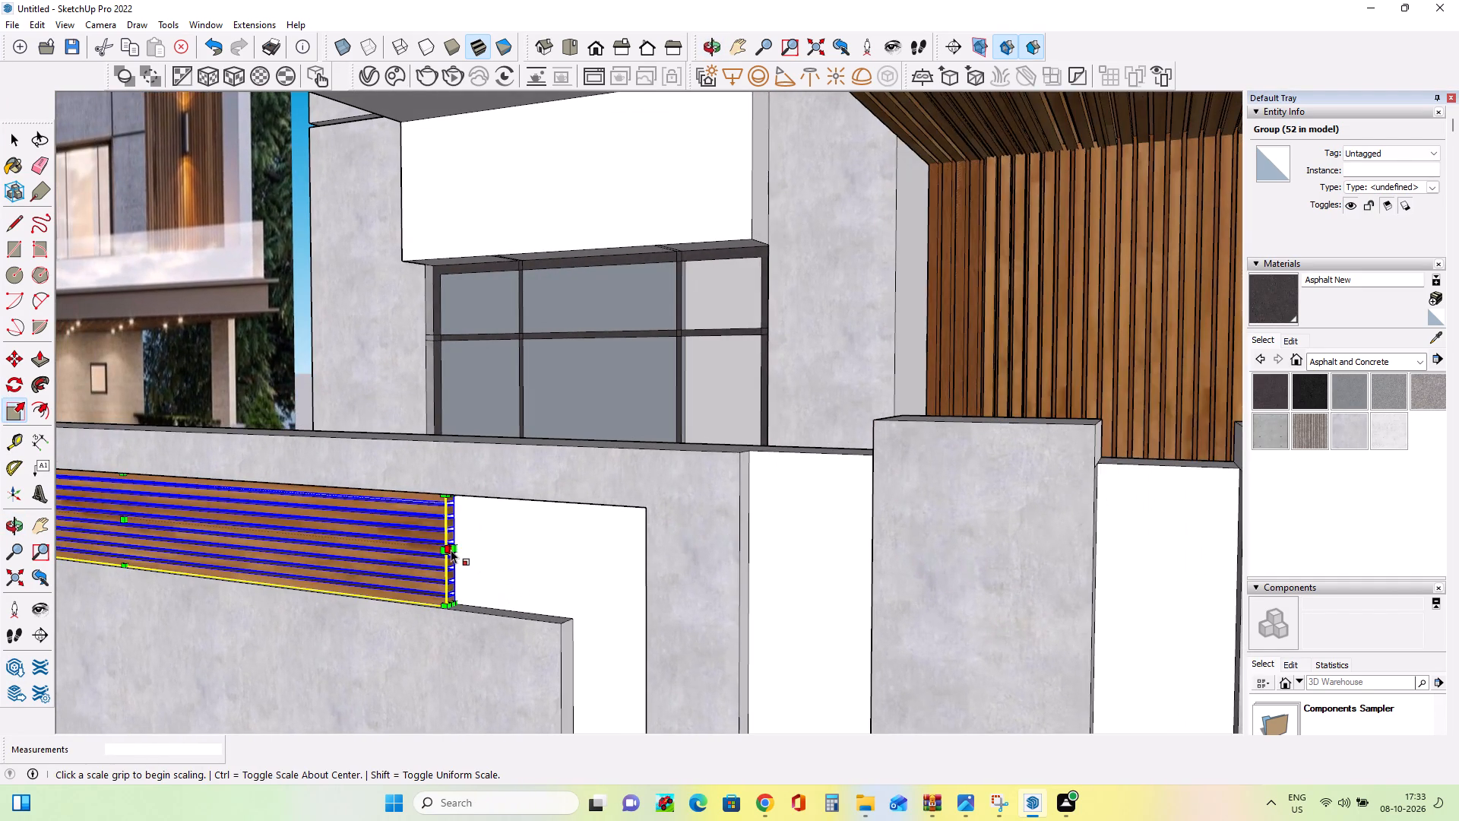
pyautogui.scroll(7, 452, 552)
pyautogui.click(450, 547)
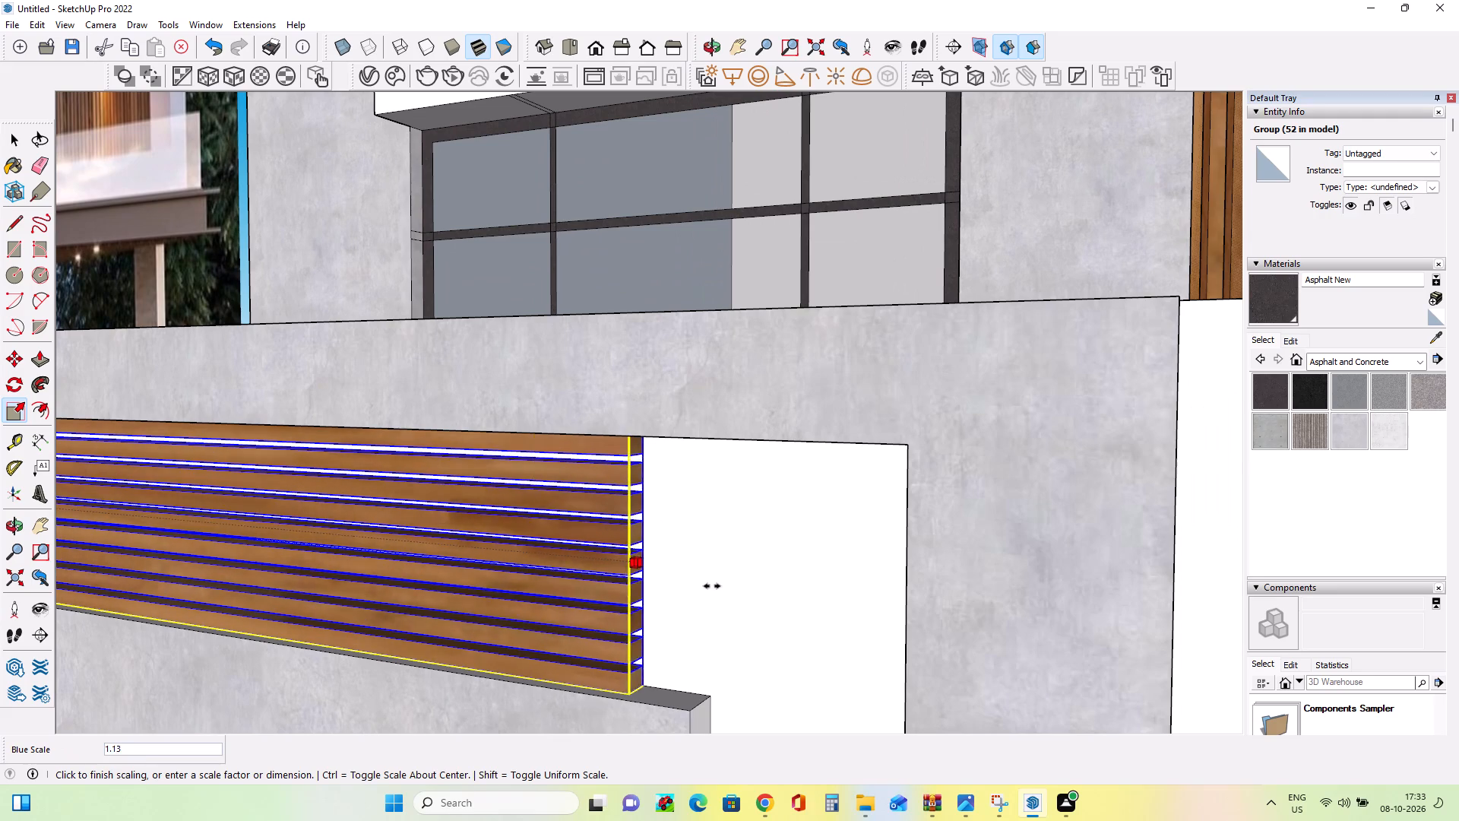
pyautogui.click(904, 606)
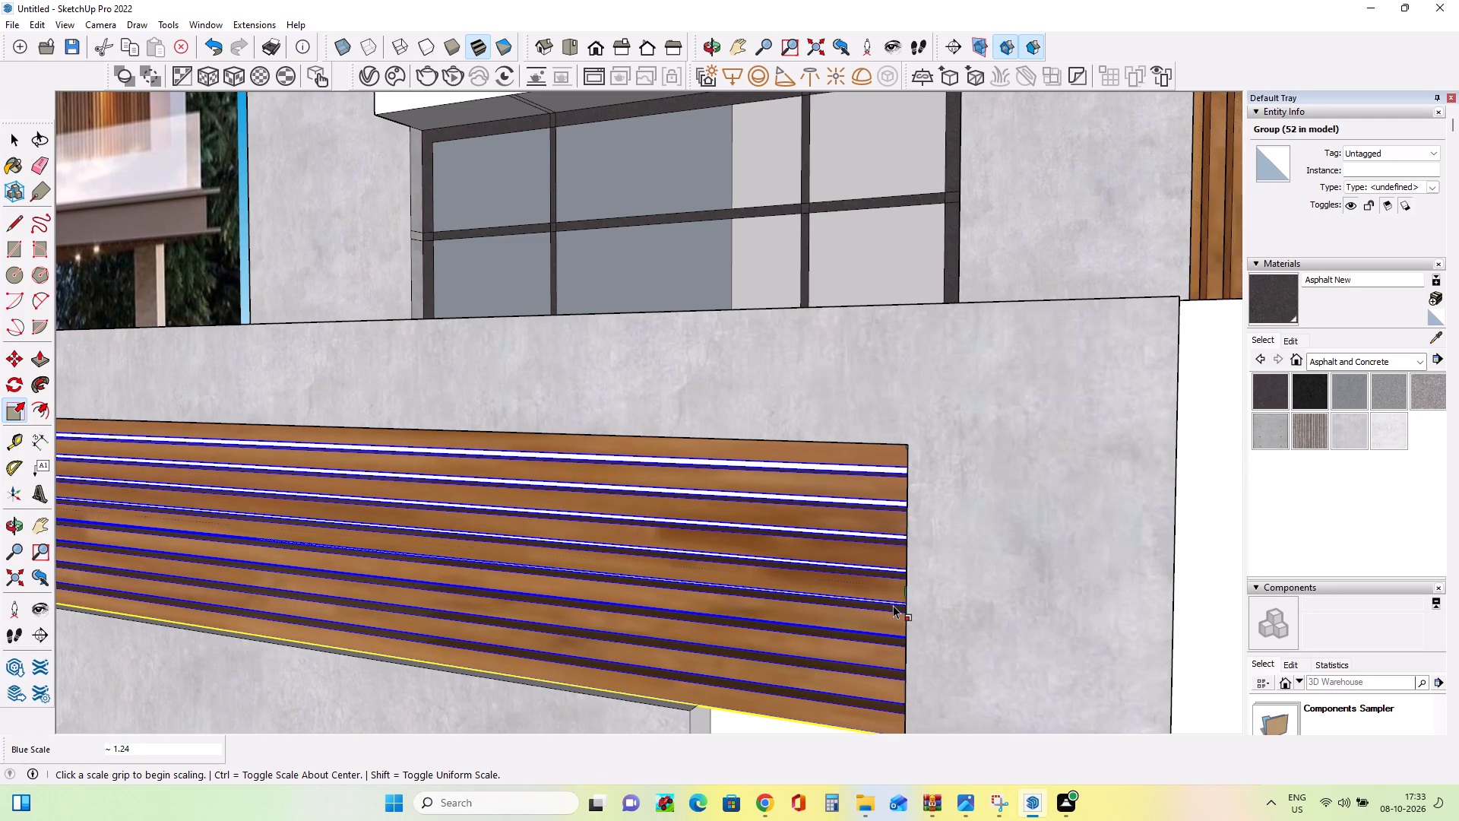
# Examine the horizontal slats in the boundary wall and compare them with the reference image.
pyautogui.scroll(-16, 893, 605)
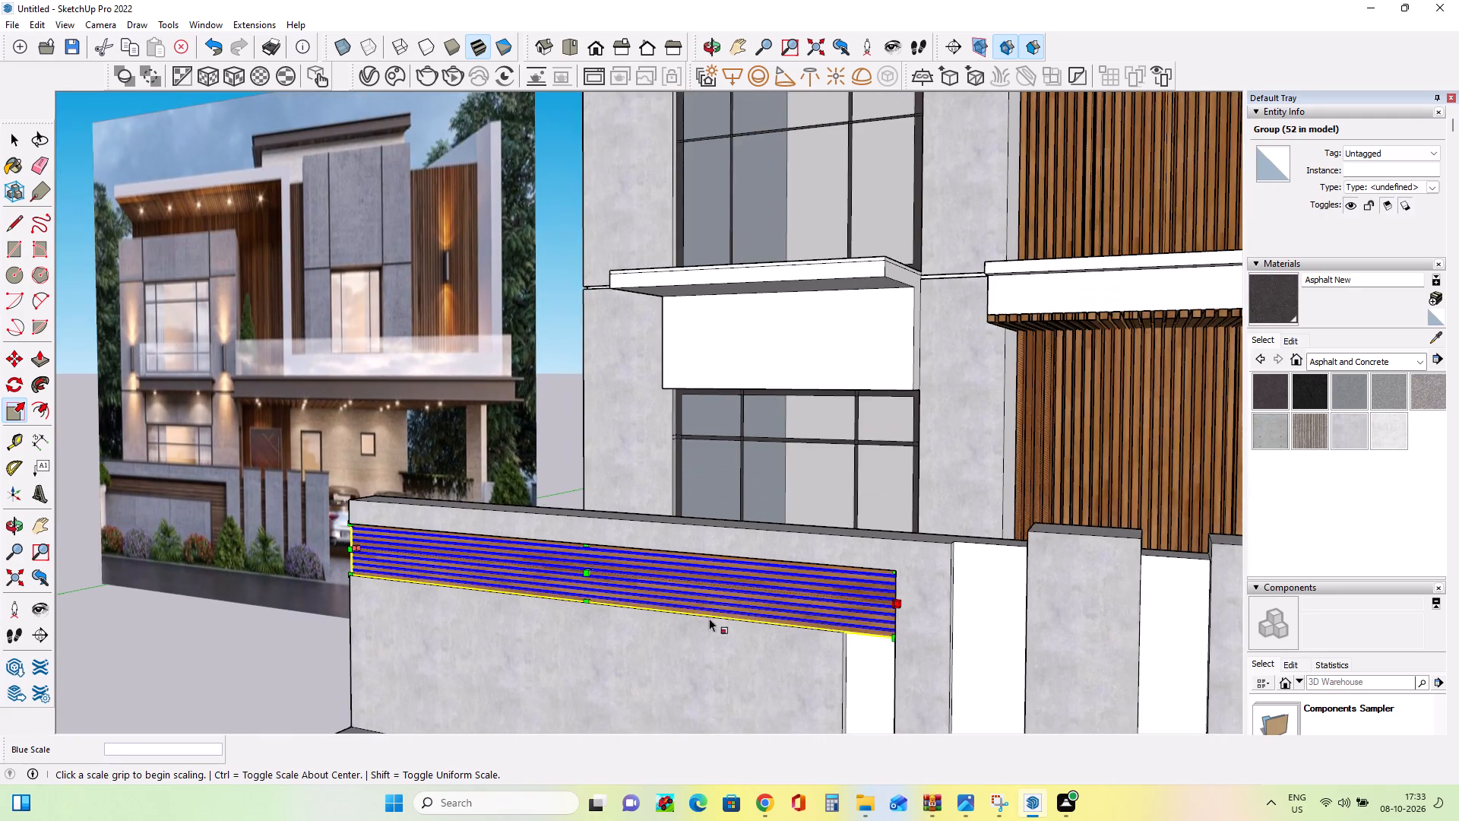
pyautogui.moveTo(709, 618); pyautogui.dragTo(782, 499, button='middle')
pyautogui.scroll(-1, 853, 566)
pyautogui.scroll(8, 853, 566)
pyautogui.scroll(-8, 853, 564)
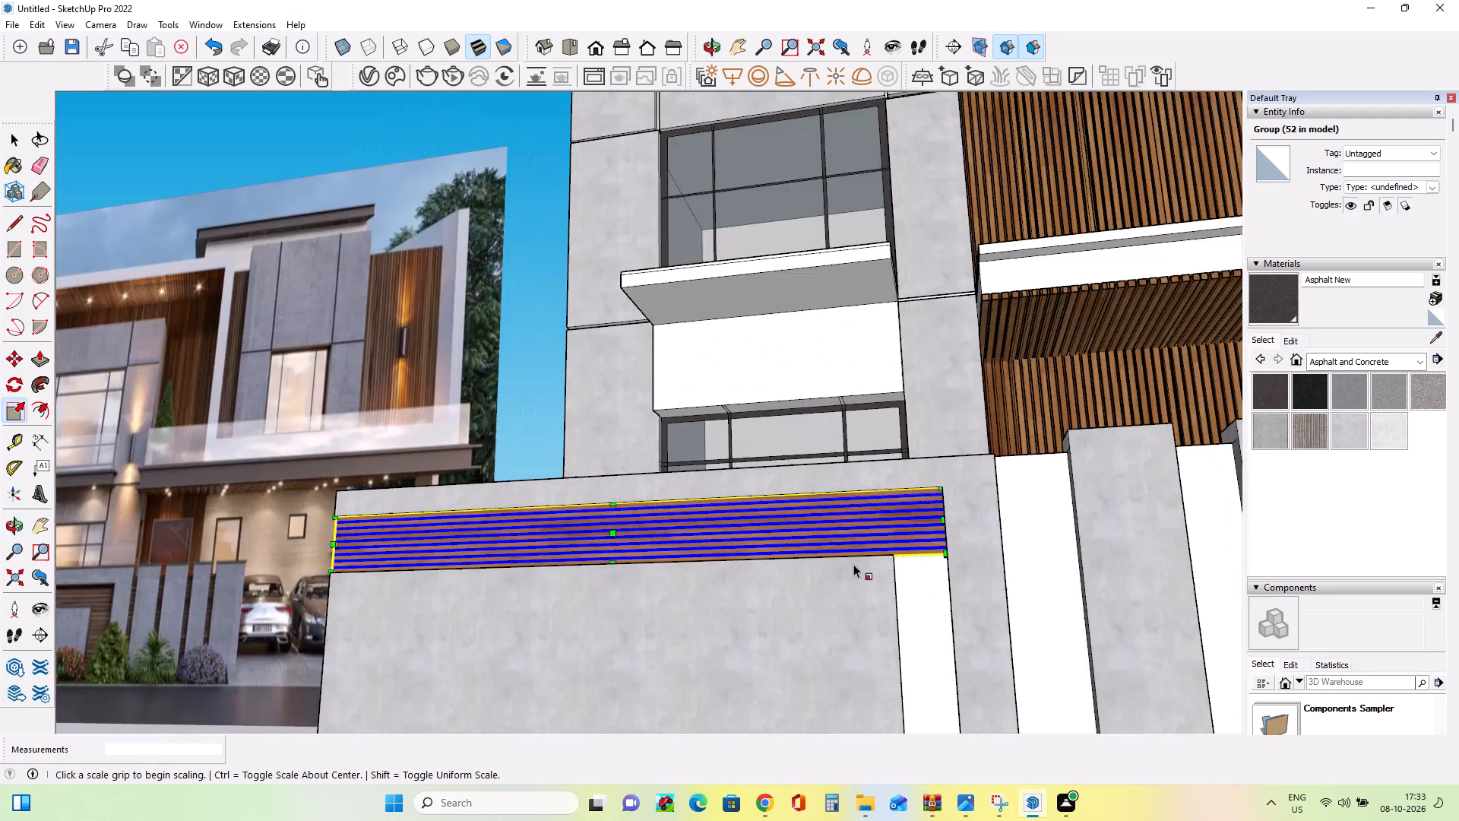
pyautogui.scroll(-5, 853, 564)
pyautogui.moveTo(924, 610); pyautogui.dragTo(924, 634, button='middle')
pyautogui.scroll(7, 894, 600)
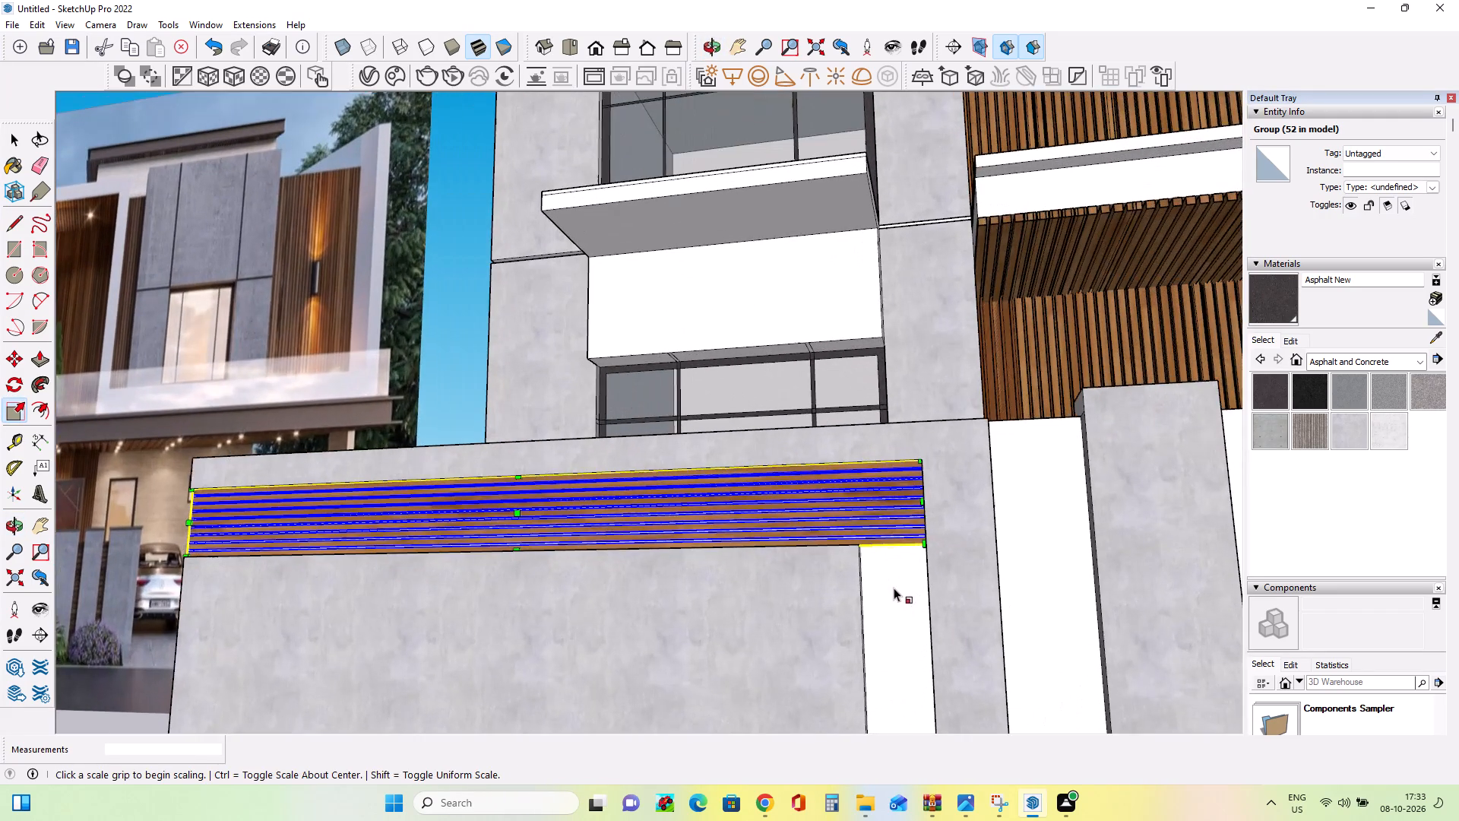
pyautogui.moveTo(893, 587); pyautogui.dragTo(893, 556, button='middle')
pyautogui.scroll(-12, 893, 555)
pyautogui.moveTo(891, 561); pyautogui.dragTo(891, 573, button='middle')
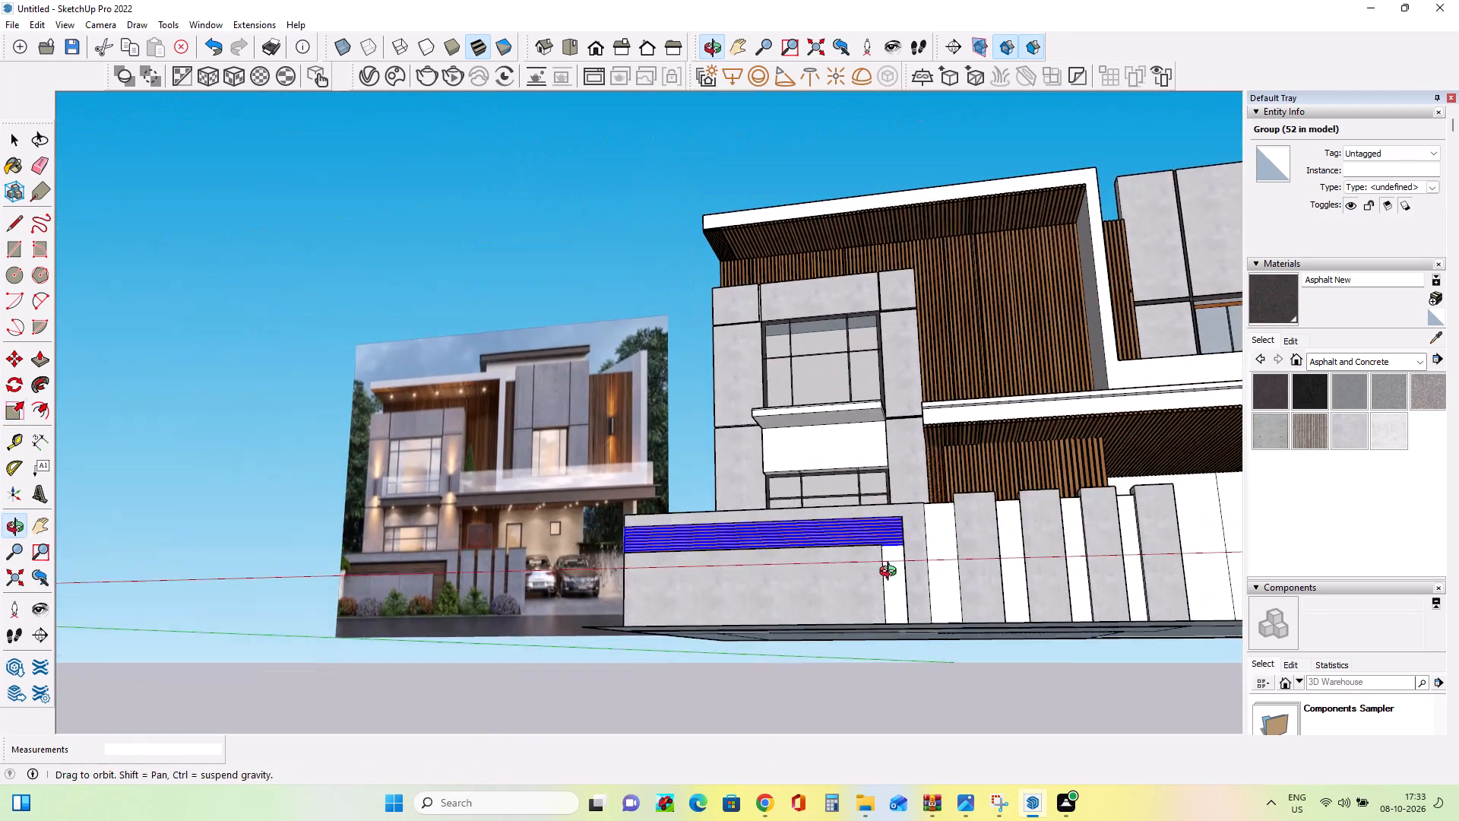
pyautogui.moveTo(891, 573); pyautogui.dragTo(891, 590, button='middle')
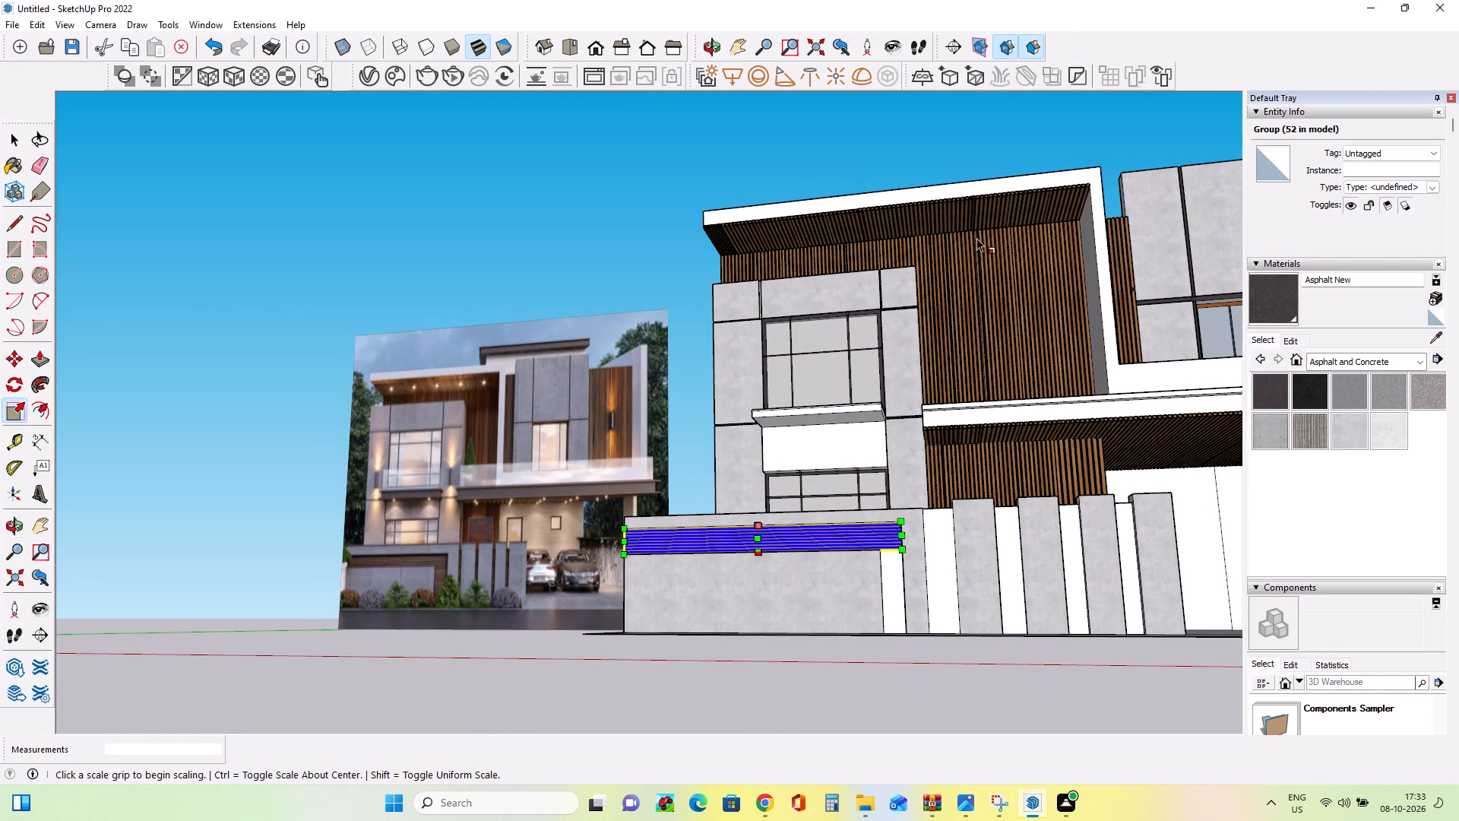
# Copy the narrow vertical slat group beside the upper window block and place it at the bottom outer corner of the boundary wall's vertical recess.
pyautogui.click(13, 136)
pyautogui.click(1128, 307)
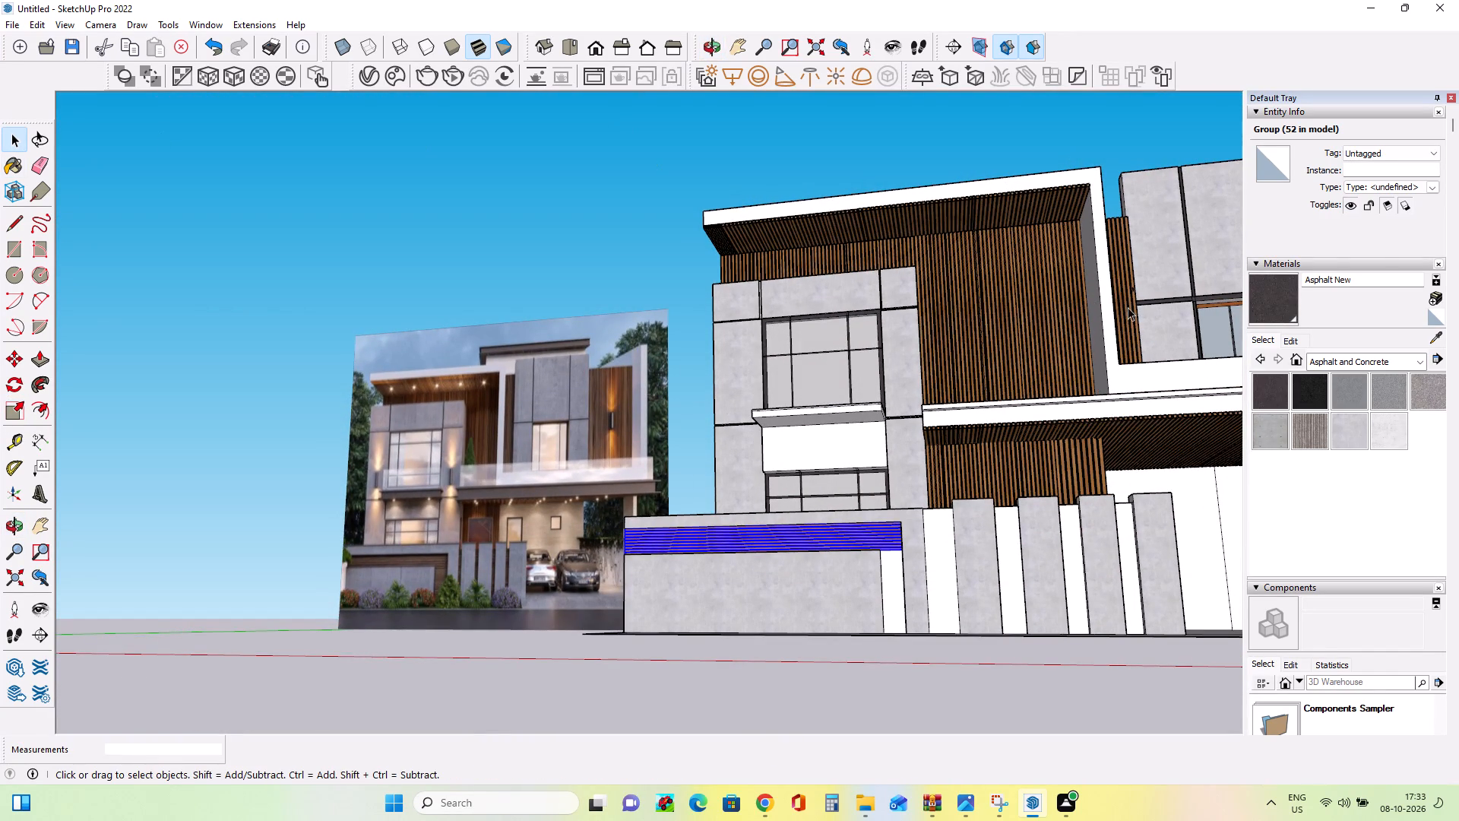
pyautogui.click(1129, 326)
pyautogui.click(1135, 340)
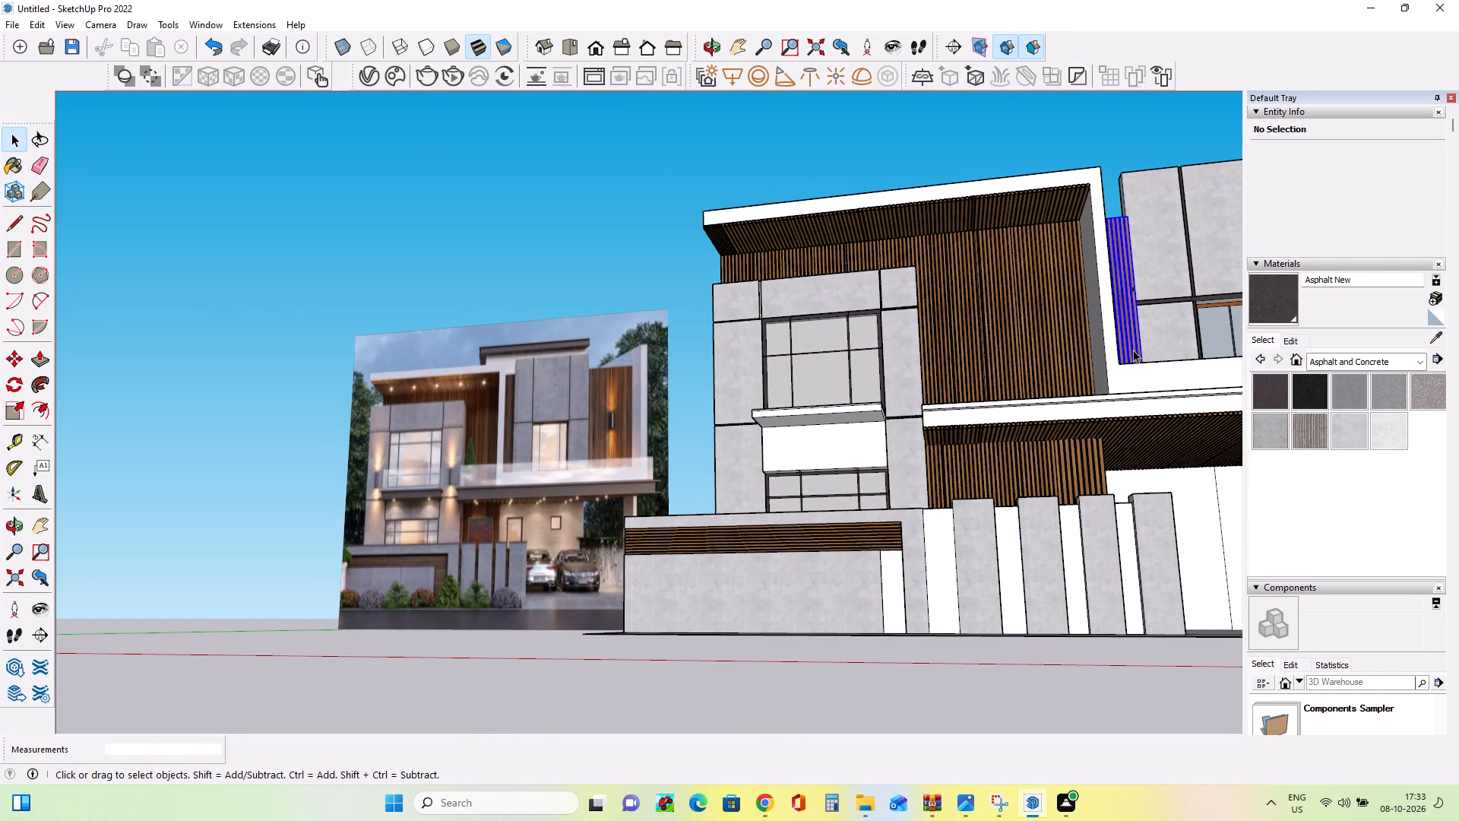
pyautogui.click(7, 358)
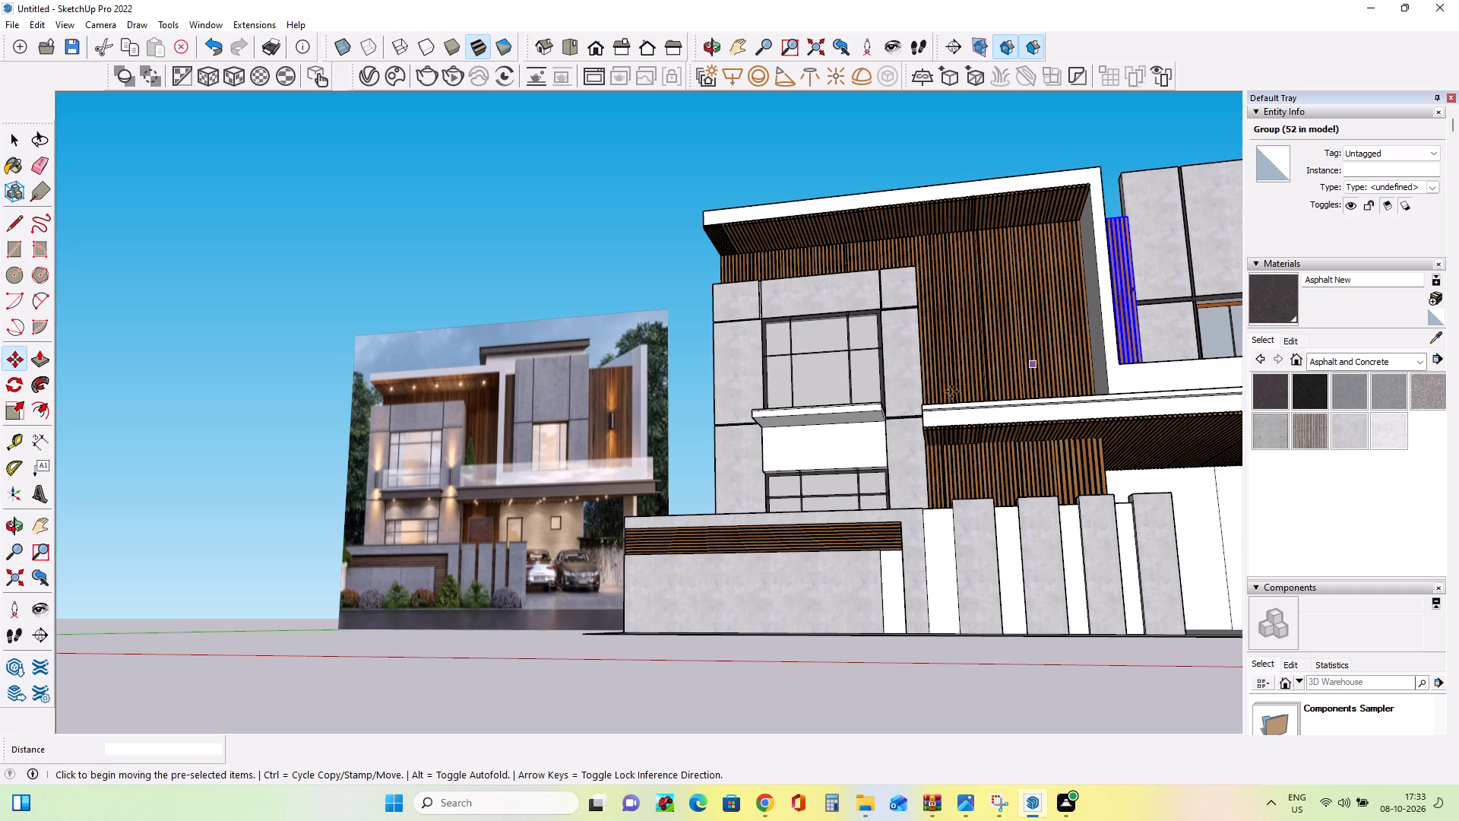
pyautogui.click(1142, 359)
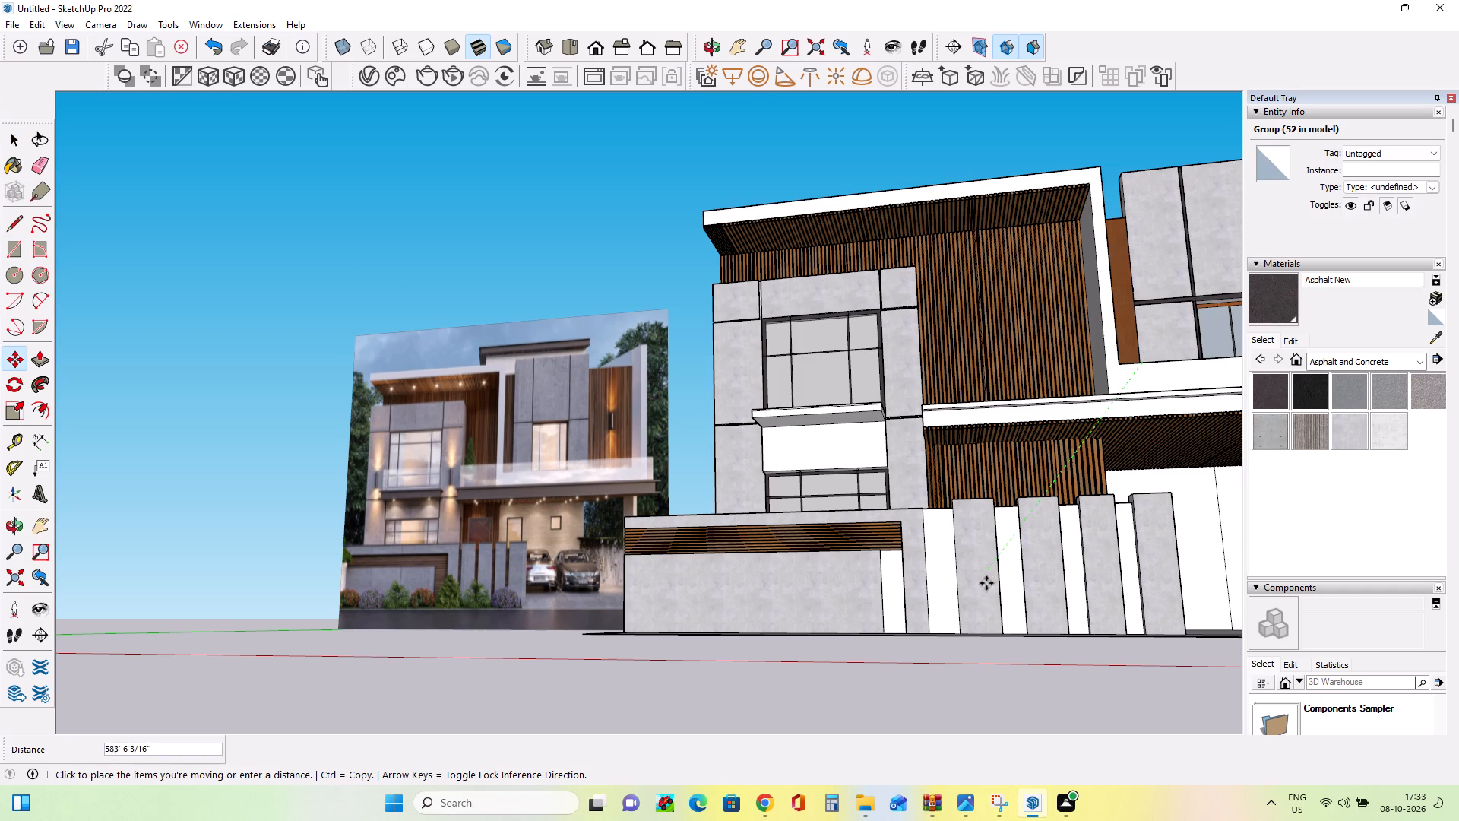
pyautogui.scroll(9, 943, 611)
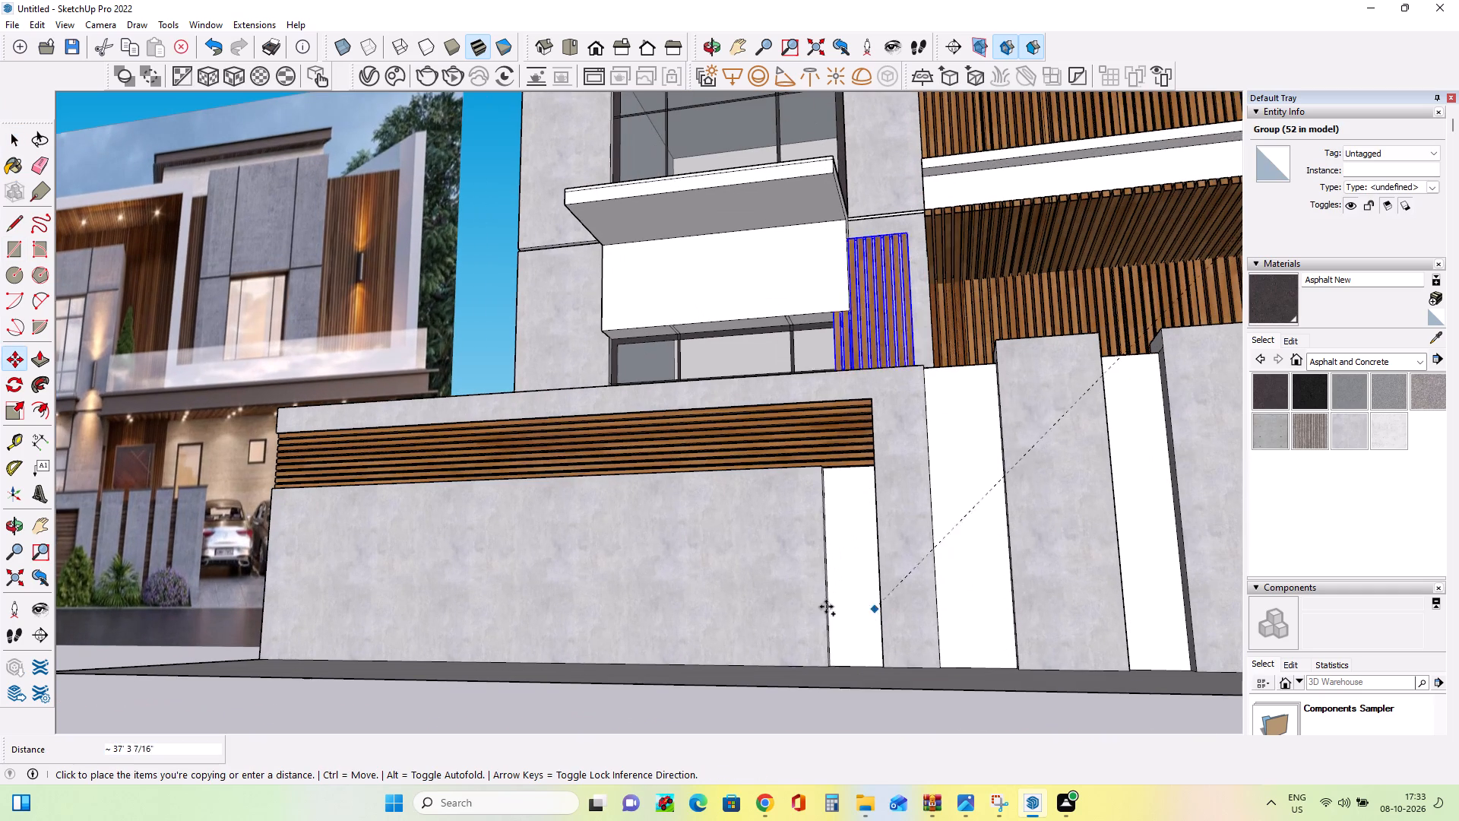
pyautogui.click(838, 640)
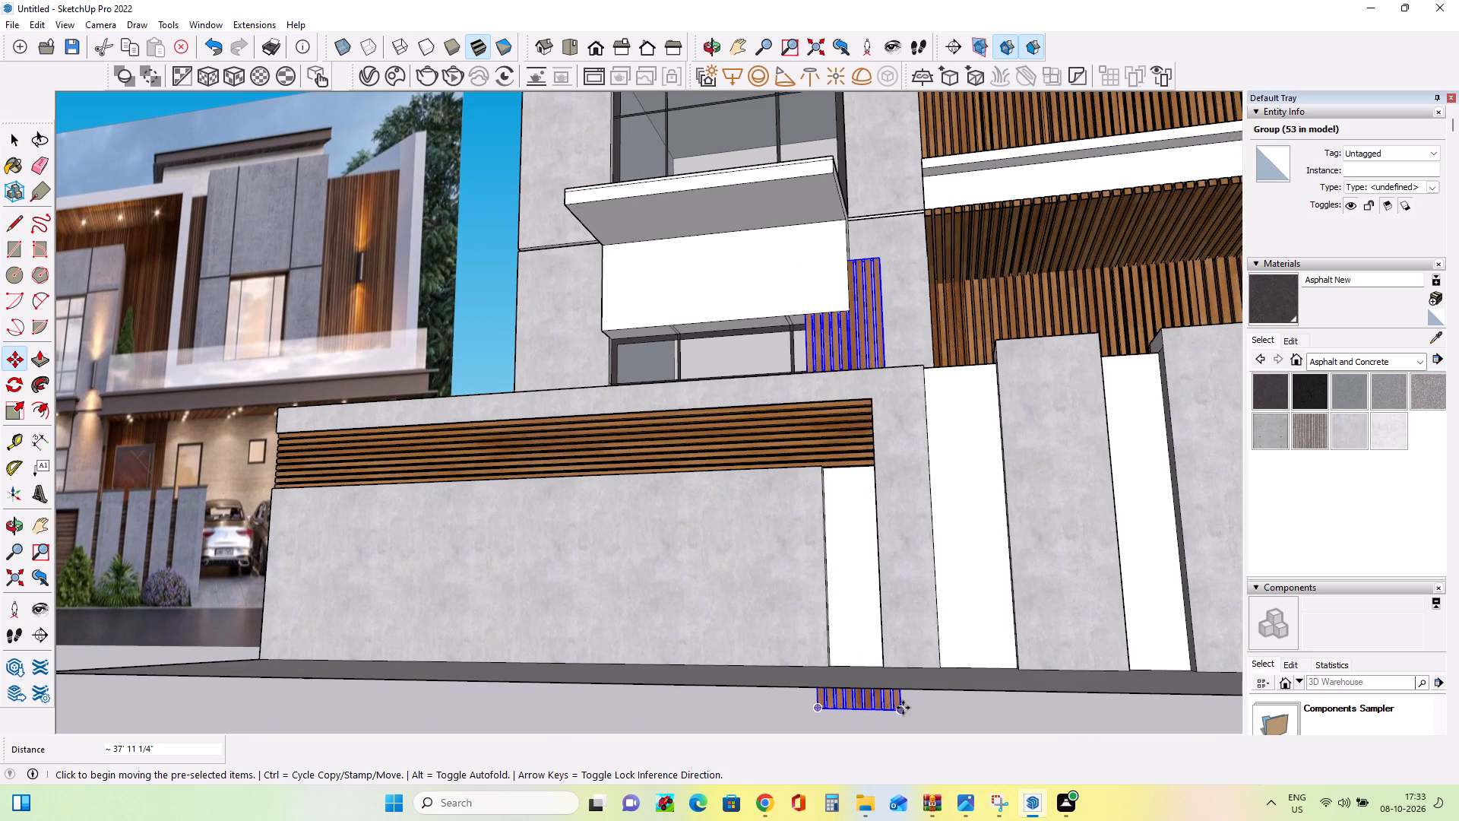
pyautogui.click(903, 708)
pyautogui.click(881, 670)
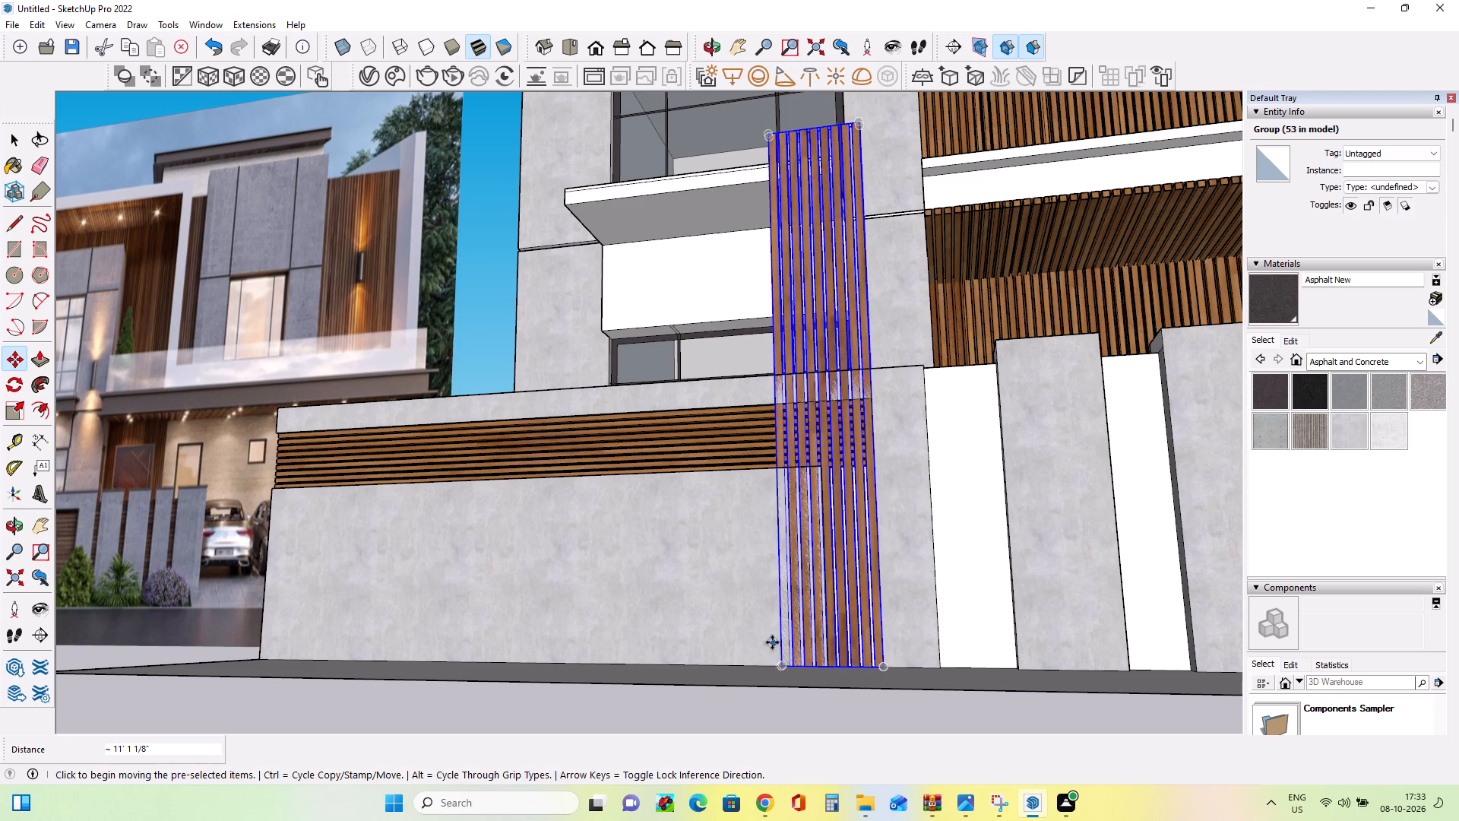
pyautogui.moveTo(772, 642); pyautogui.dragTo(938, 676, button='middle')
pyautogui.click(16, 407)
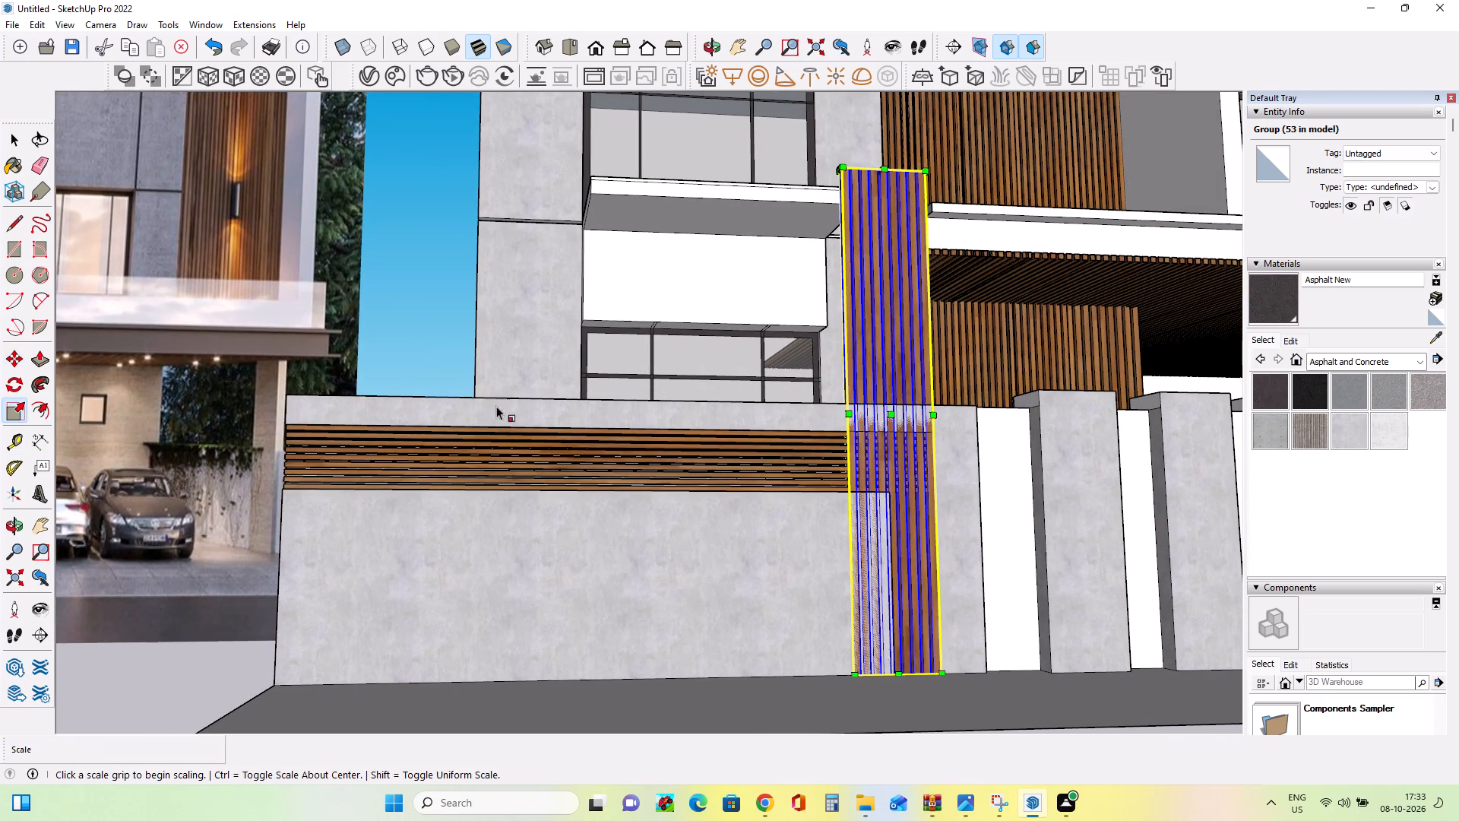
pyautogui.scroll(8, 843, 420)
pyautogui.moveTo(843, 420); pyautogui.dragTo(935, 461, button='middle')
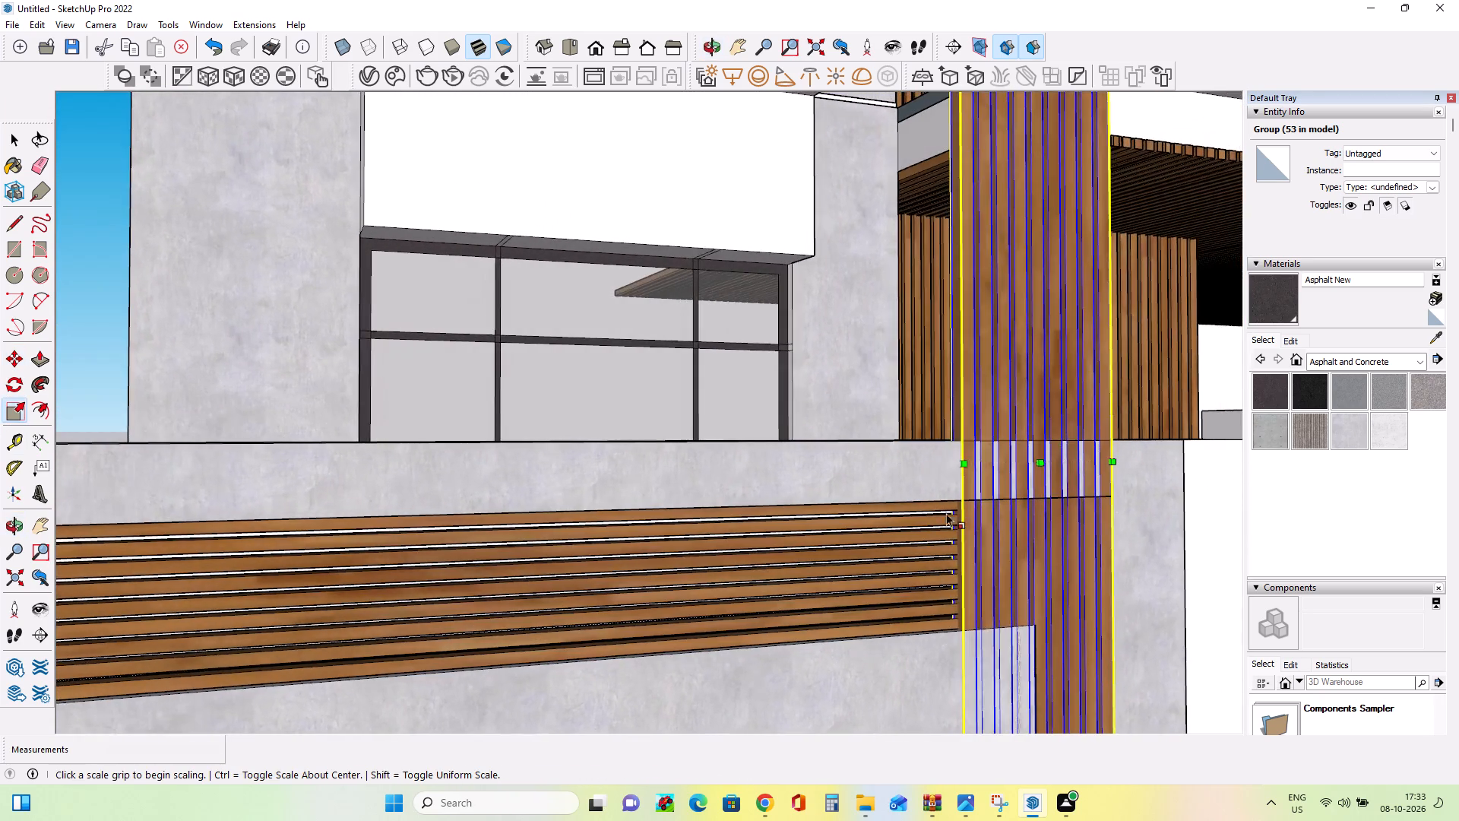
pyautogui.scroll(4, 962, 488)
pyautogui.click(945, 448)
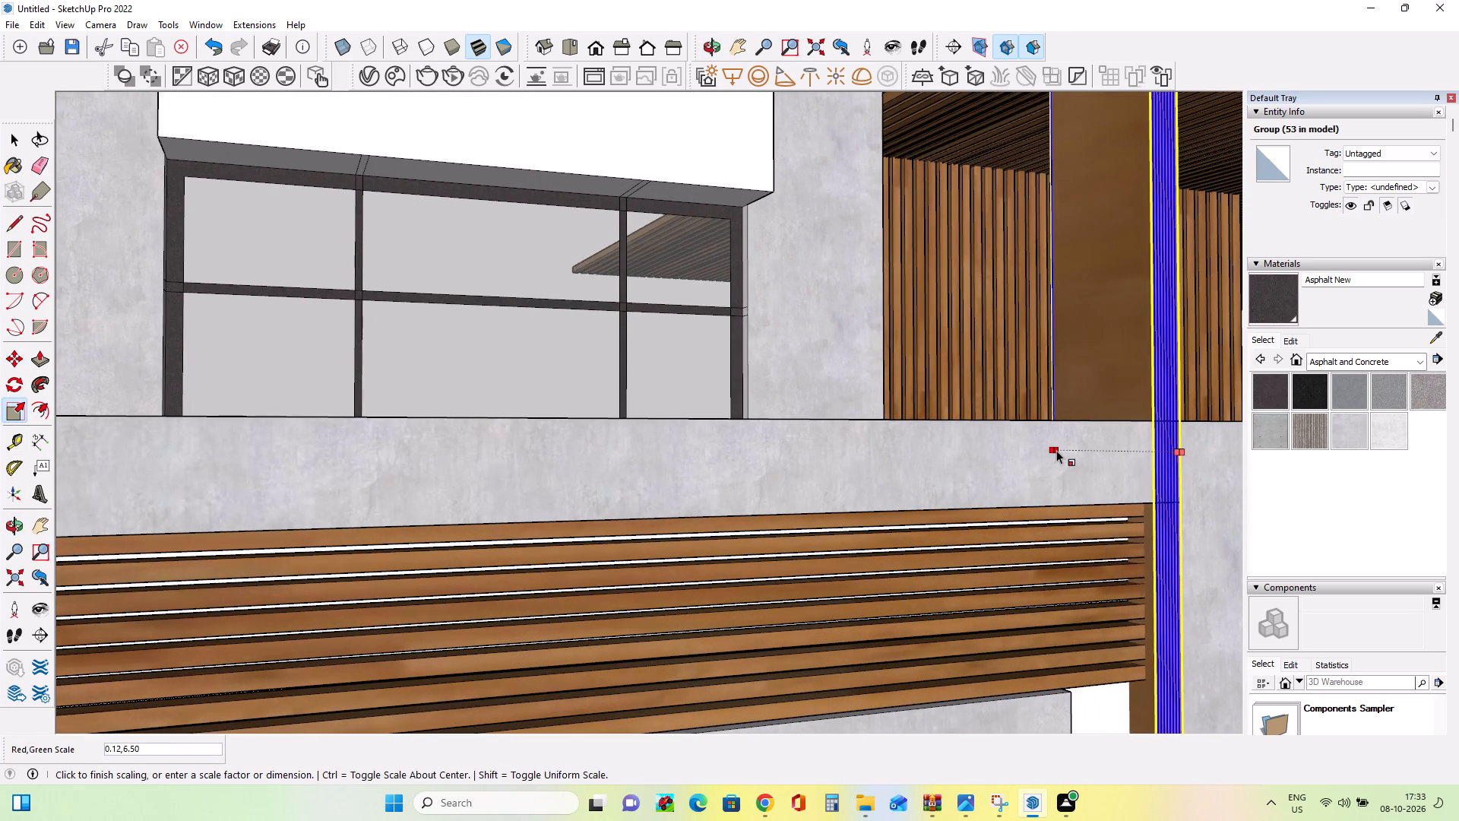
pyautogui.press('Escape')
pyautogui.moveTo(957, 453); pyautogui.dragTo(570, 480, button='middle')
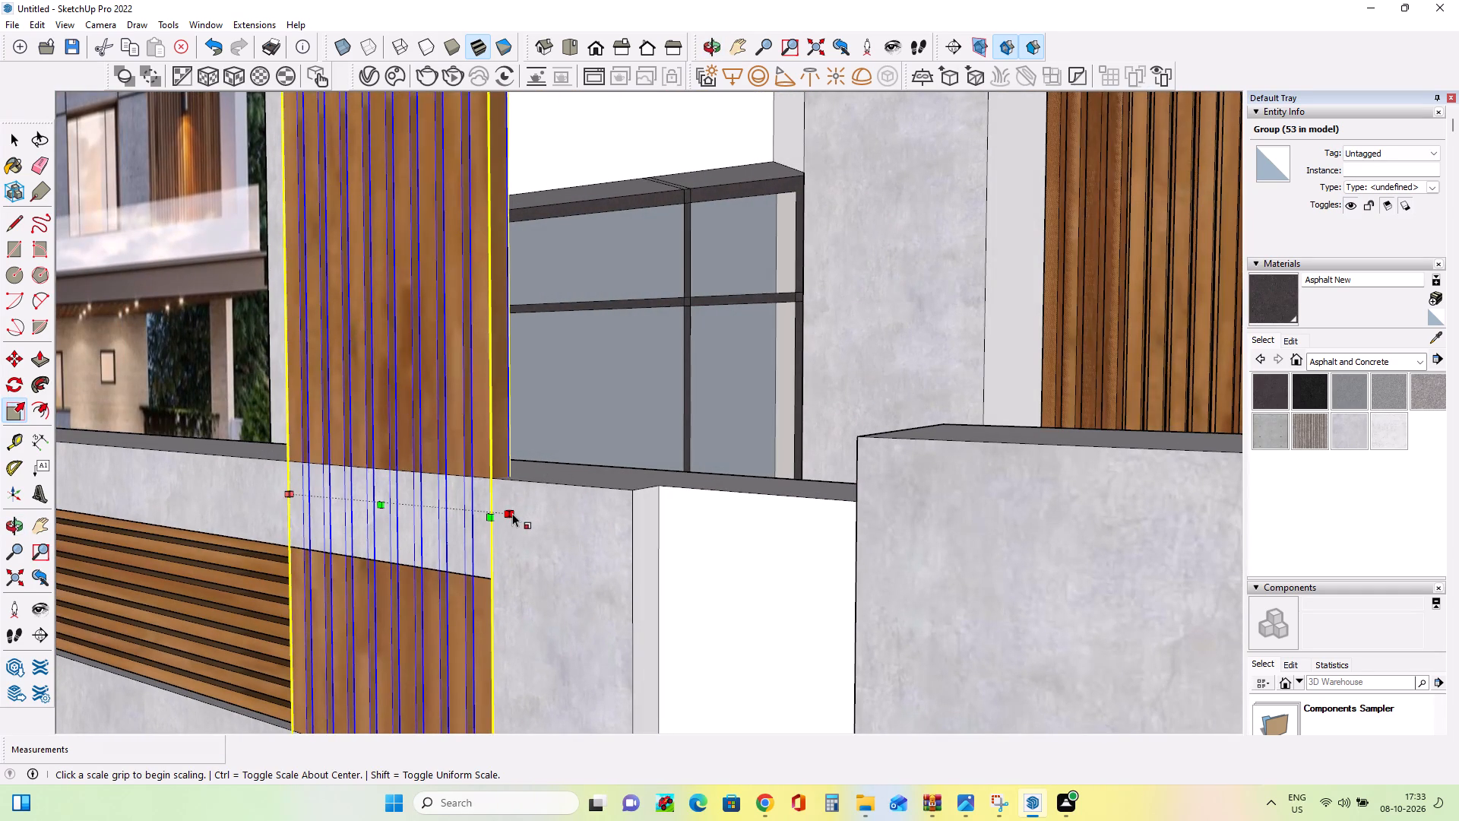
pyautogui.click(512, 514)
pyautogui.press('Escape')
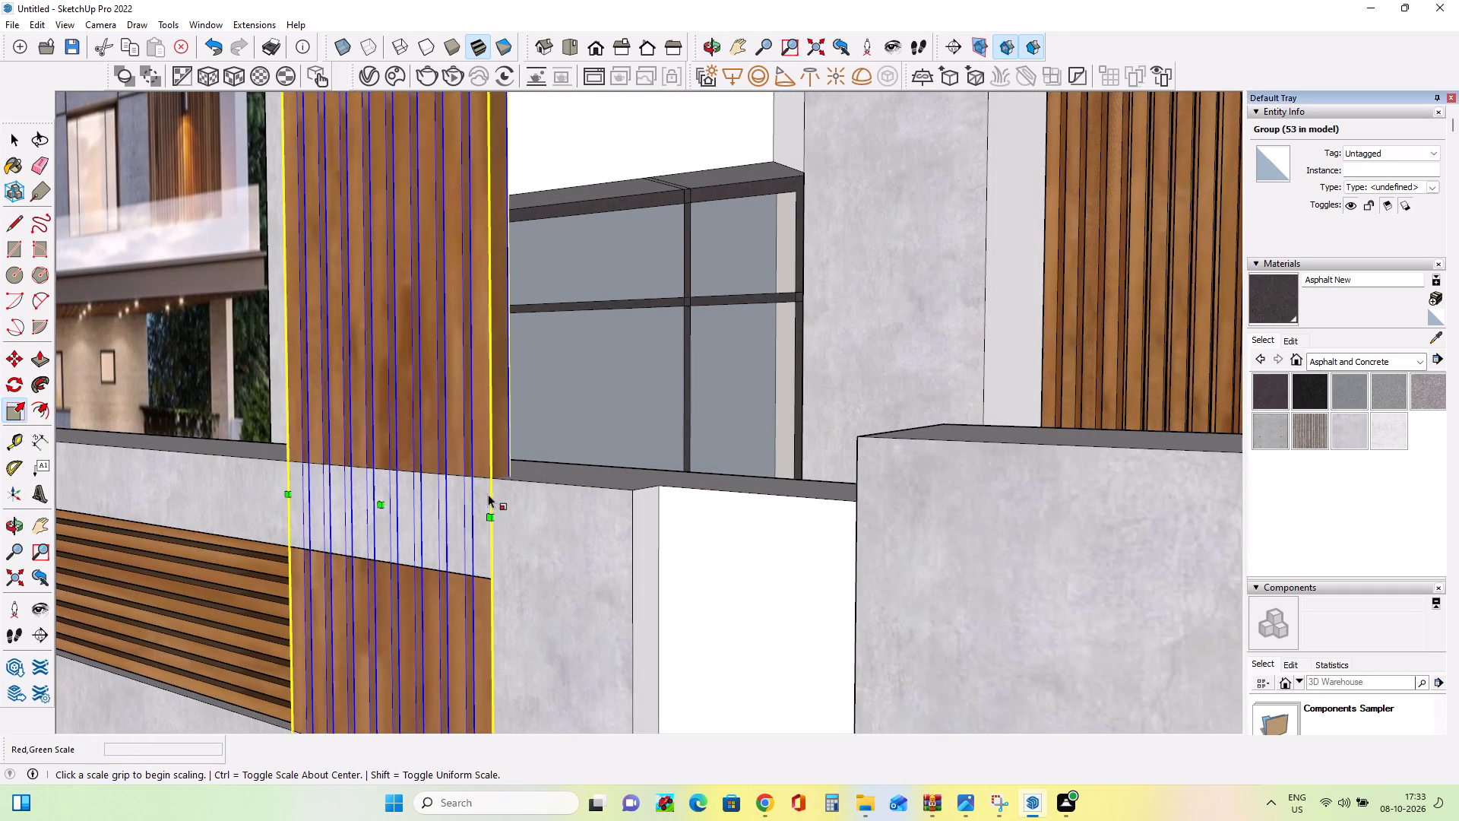
# Scale the vertical slat group's height by about 0.37 so its top ends beneath the boundary wall's horizontal slats.
pyautogui.moveTo(568, 493); pyautogui.dragTo(543, 655, button='middle')
pyautogui.scroll(-11, 544, 654)
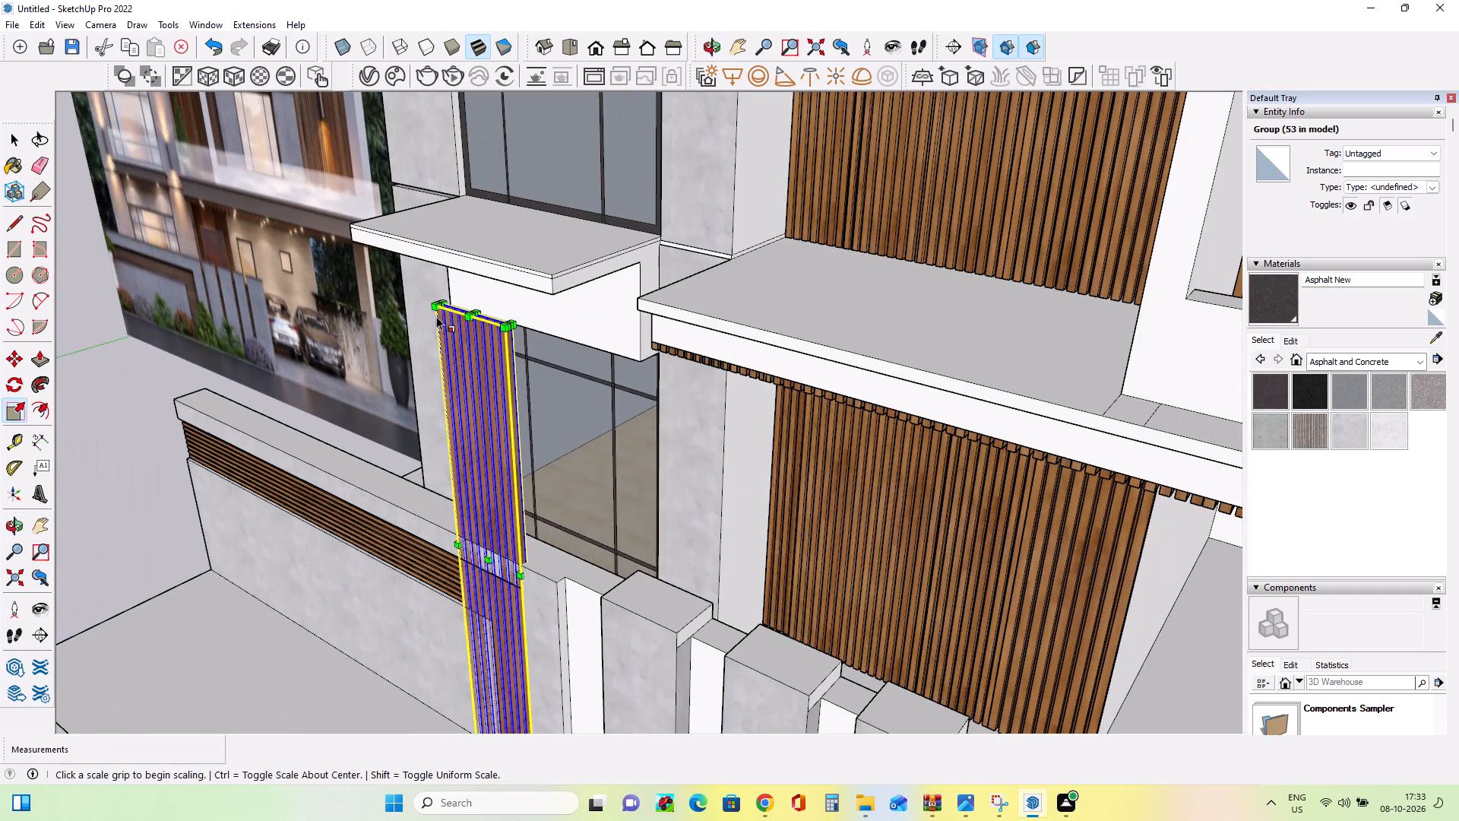
pyautogui.scroll(9, 486, 303)
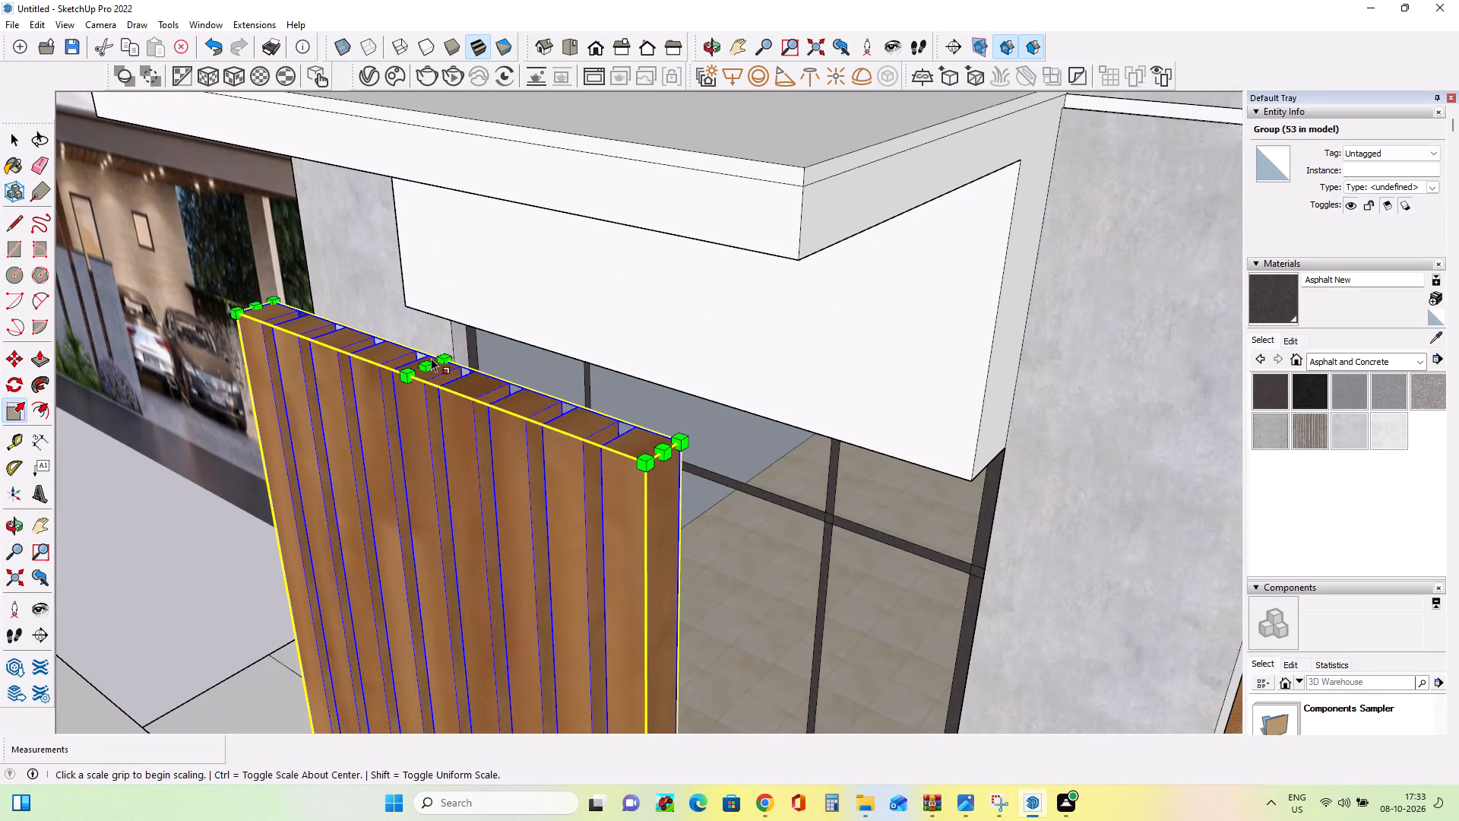
pyautogui.click(431, 366)
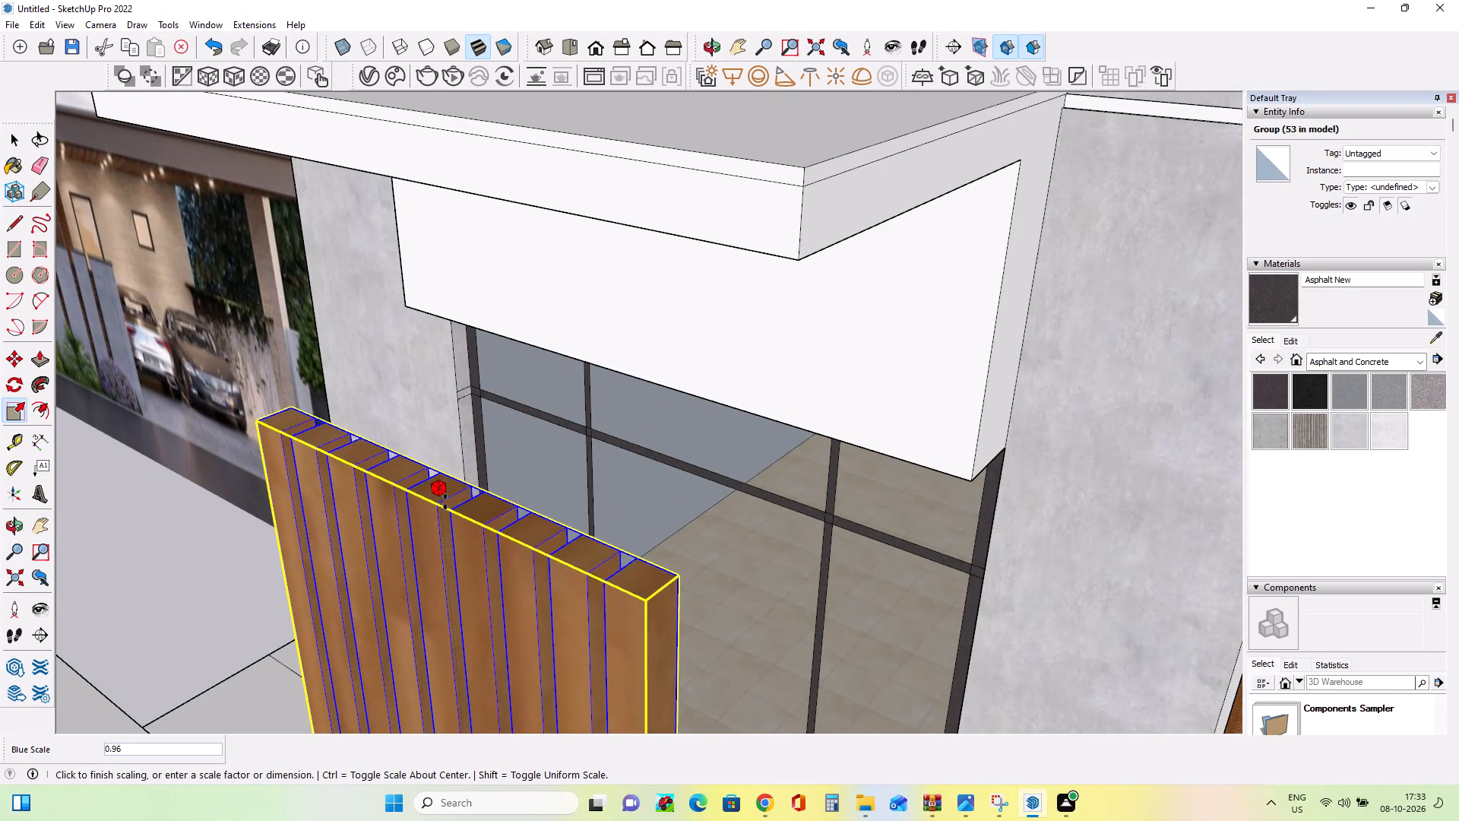
pyautogui.scroll(-20, 445, 499)
pyautogui.scroll(-12, 445, 499)
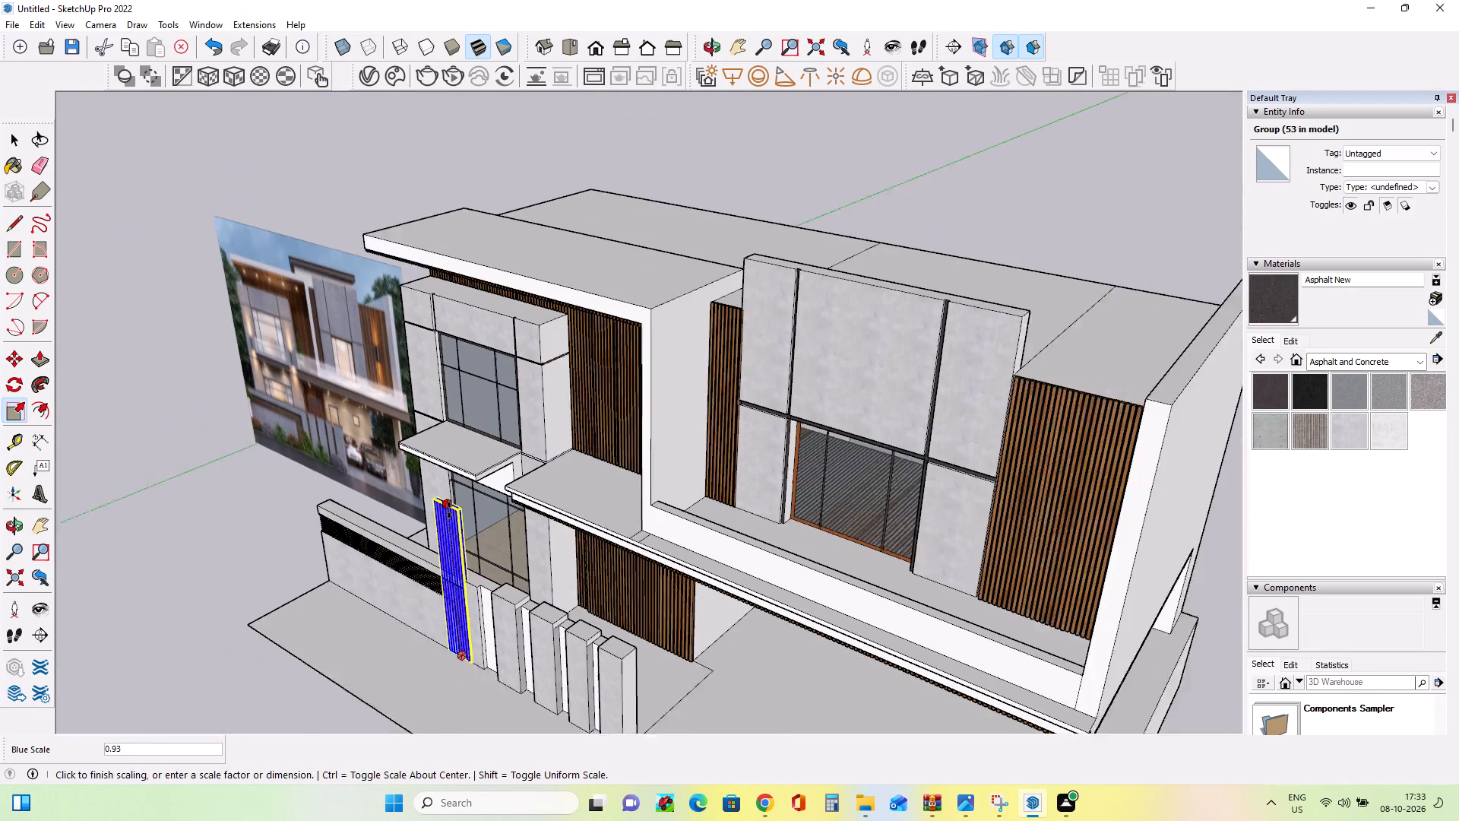
pyautogui.click(465, 600)
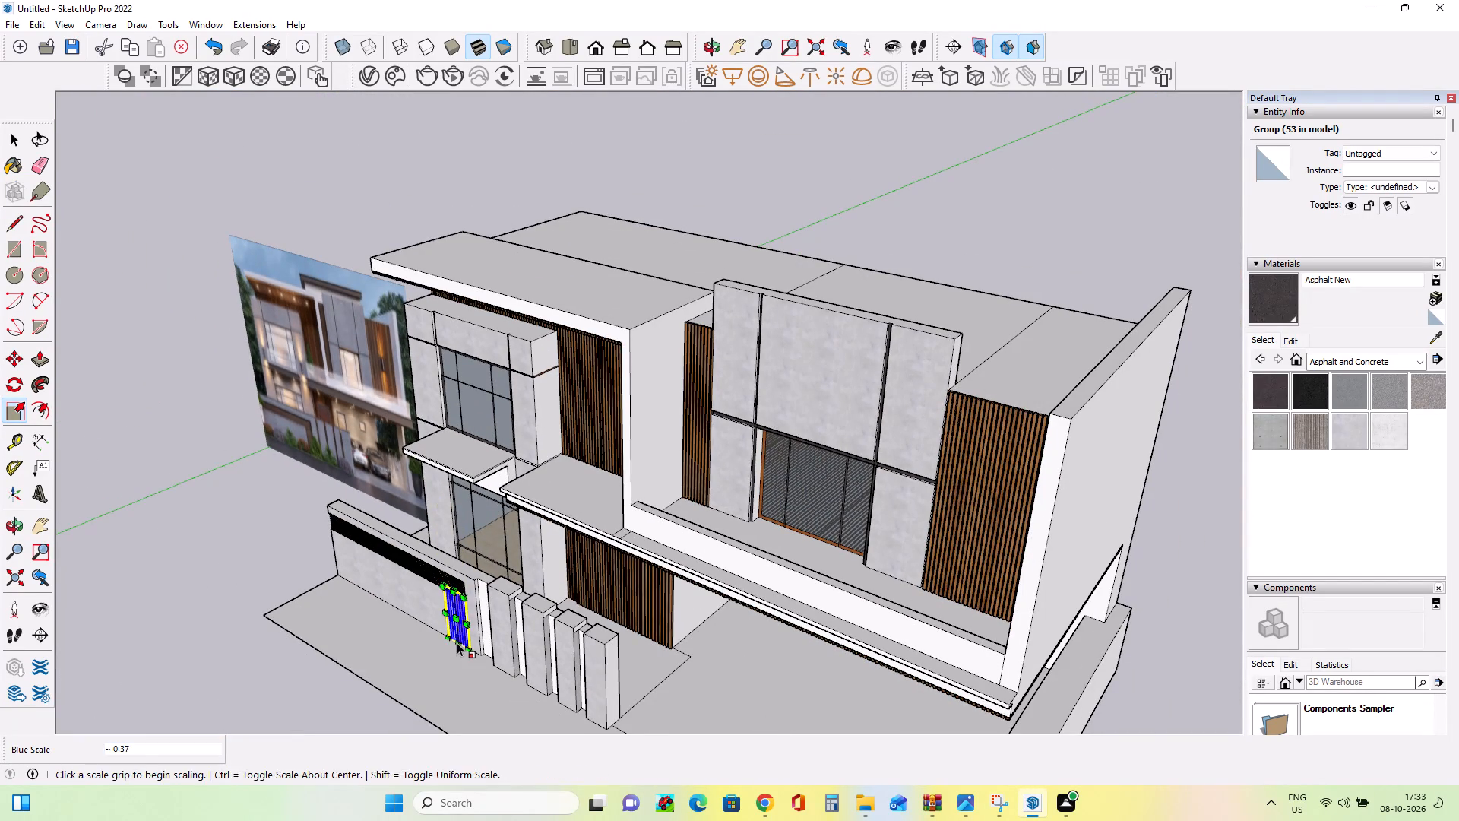
# Narrow the vertical slat group, finishing with a width scale of about 1.37, to span the boundary wall's vertical recess.
pyautogui.moveTo(461, 642); pyautogui.dragTo(650, 506, button='middle')
pyautogui.scroll(6, 483, 643)
pyautogui.moveTo(418, 651); pyautogui.dragTo(688, 437, button='middle')
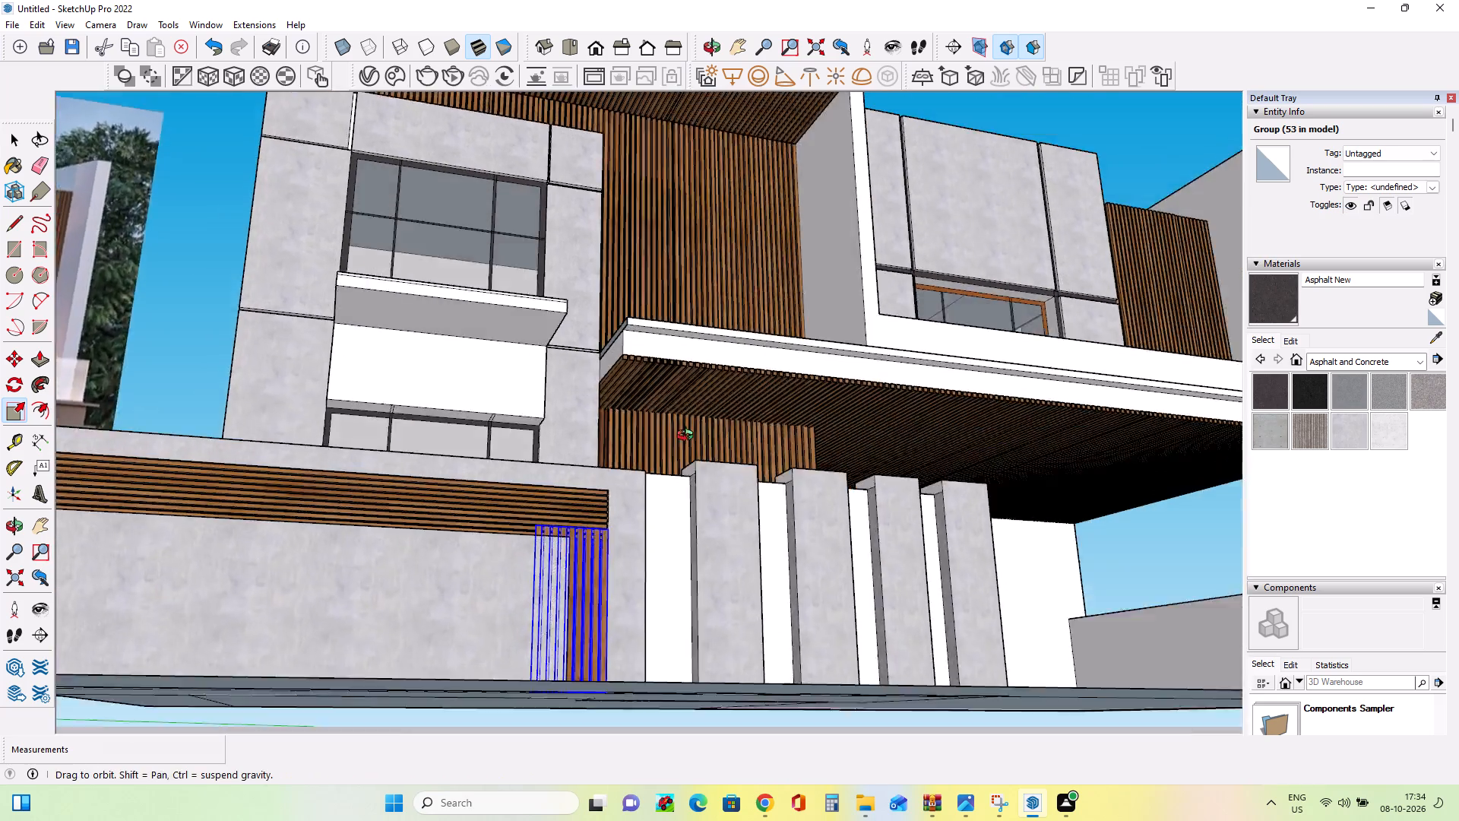
pyautogui.moveTo(688, 437); pyautogui.dragTo(714, 419, button='middle')
pyautogui.moveTo(646, 495); pyautogui.dragTo(672, 618, button='middle')
pyautogui.middleClick(679, 639)
pyautogui.scroll(5, 613, 657)
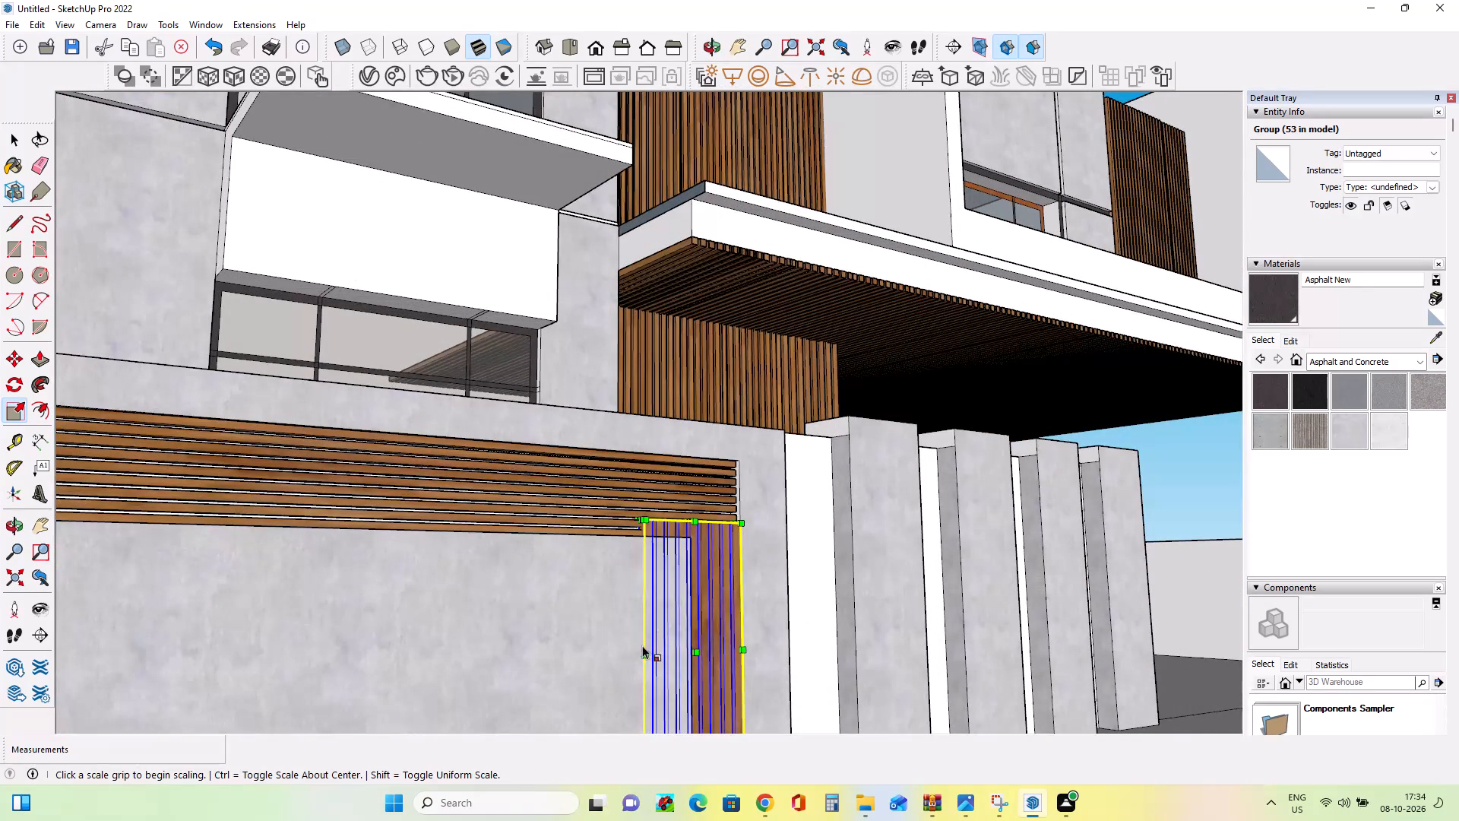
pyautogui.moveTo(644, 649); pyautogui.dragTo(695, 645)
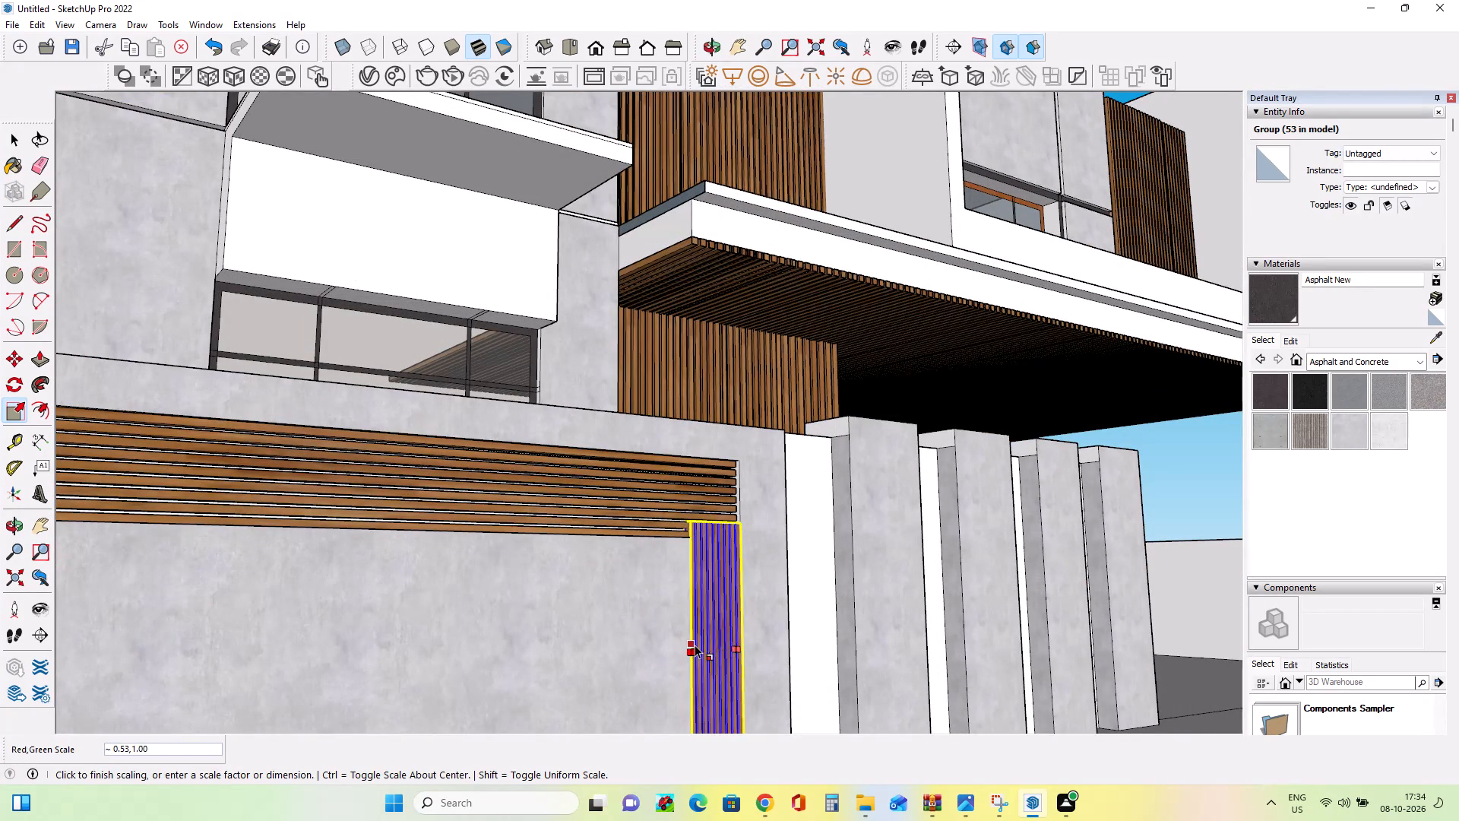
pyautogui.moveTo(695, 645); pyautogui.dragTo(696, 644)
pyautogui.moveTo(697, 642); pyautogui.dragTo(688, 642)
pyautogui.scroll(10, 707, 658)
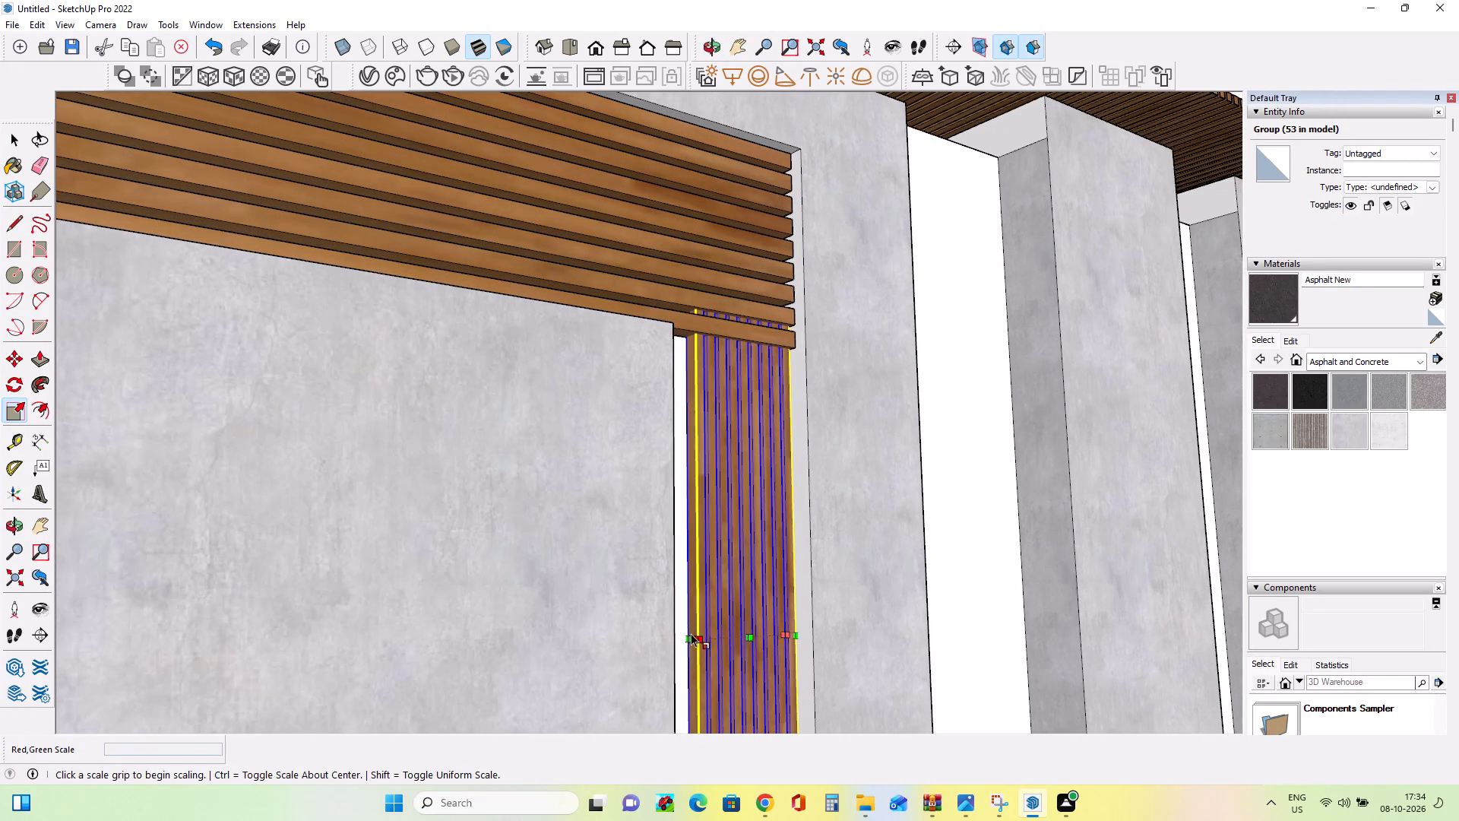
pyautogui.click(687, 635)
pyautogui.click(675, 632)
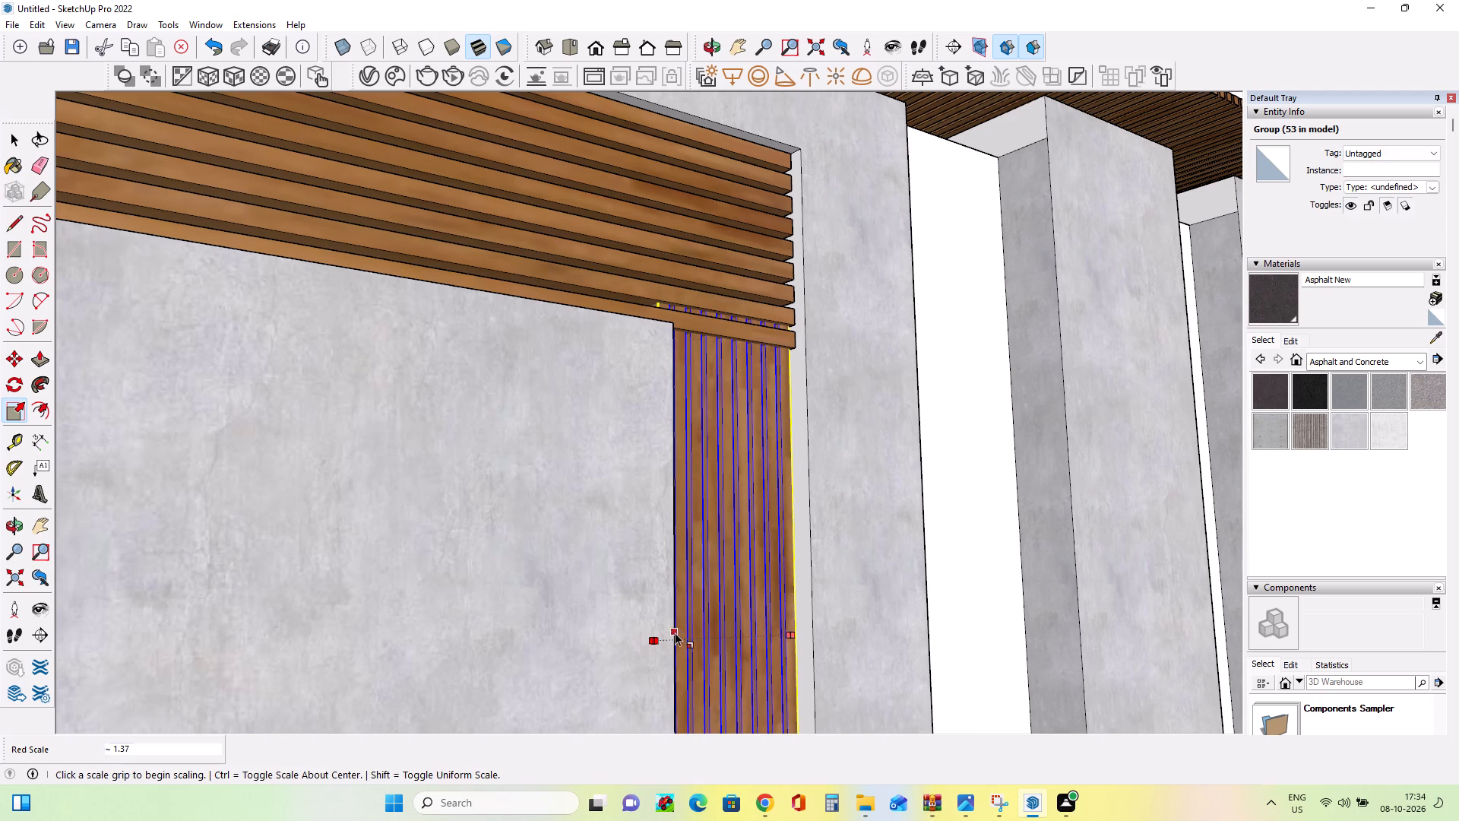
# Paint the white back face behind the boundary wall's slats with Wood Veneer 02 from the Wood materials.
pyautogui.scroll(-4, 660, 391)
pyautogui.scroll(-4, 565, 402)
pyautogui.moveTo(692, 426); pyautogui.dragTo(578, 477, button='middle')
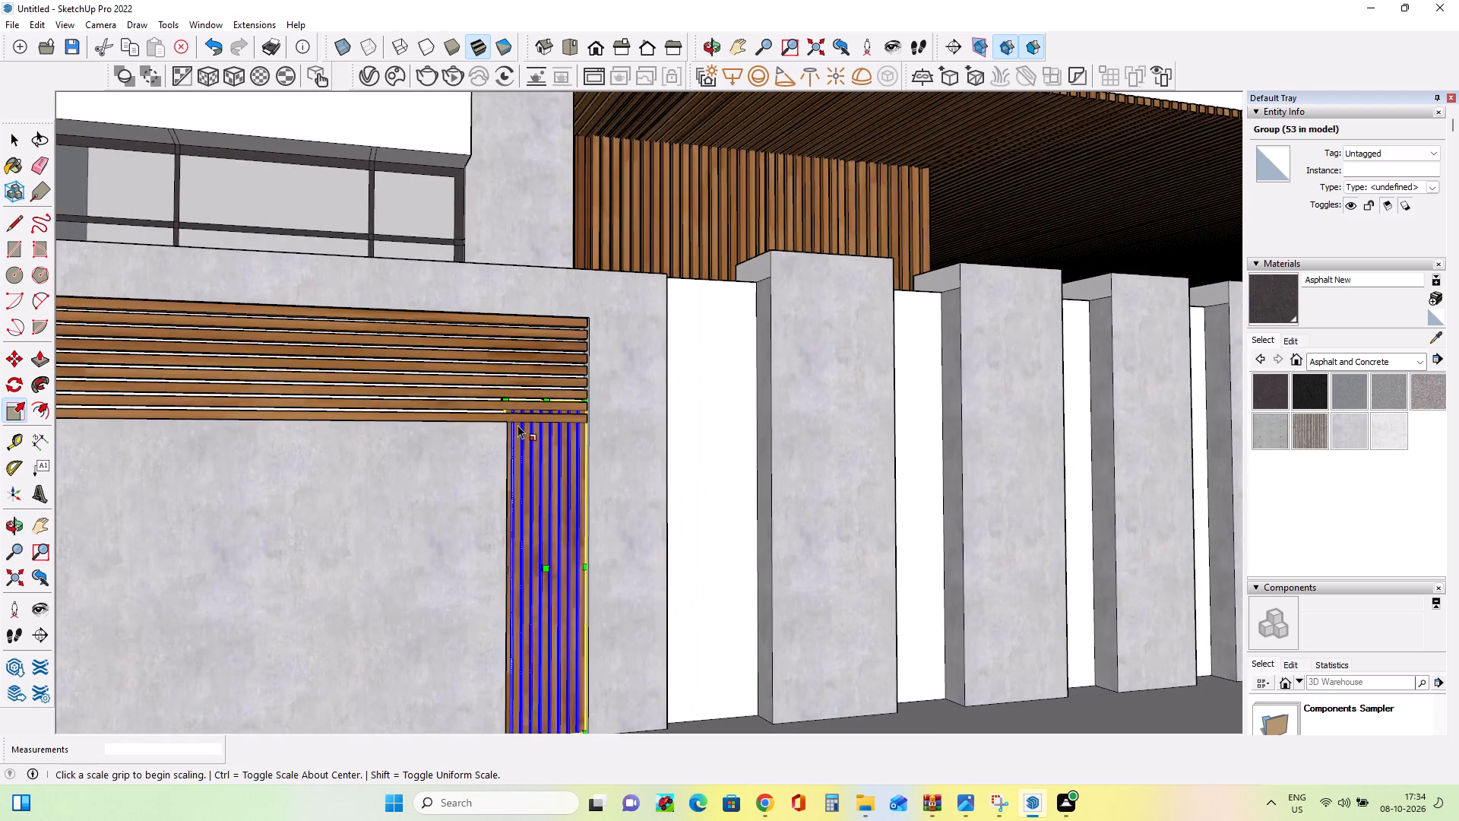
pyautogui.scroll(3, 517, 424)
pyautogui.moveTo(527, 429); pyautogui.dragTo(514, 465, button='middle')
pyautogui.scroll(9, 468, 433)
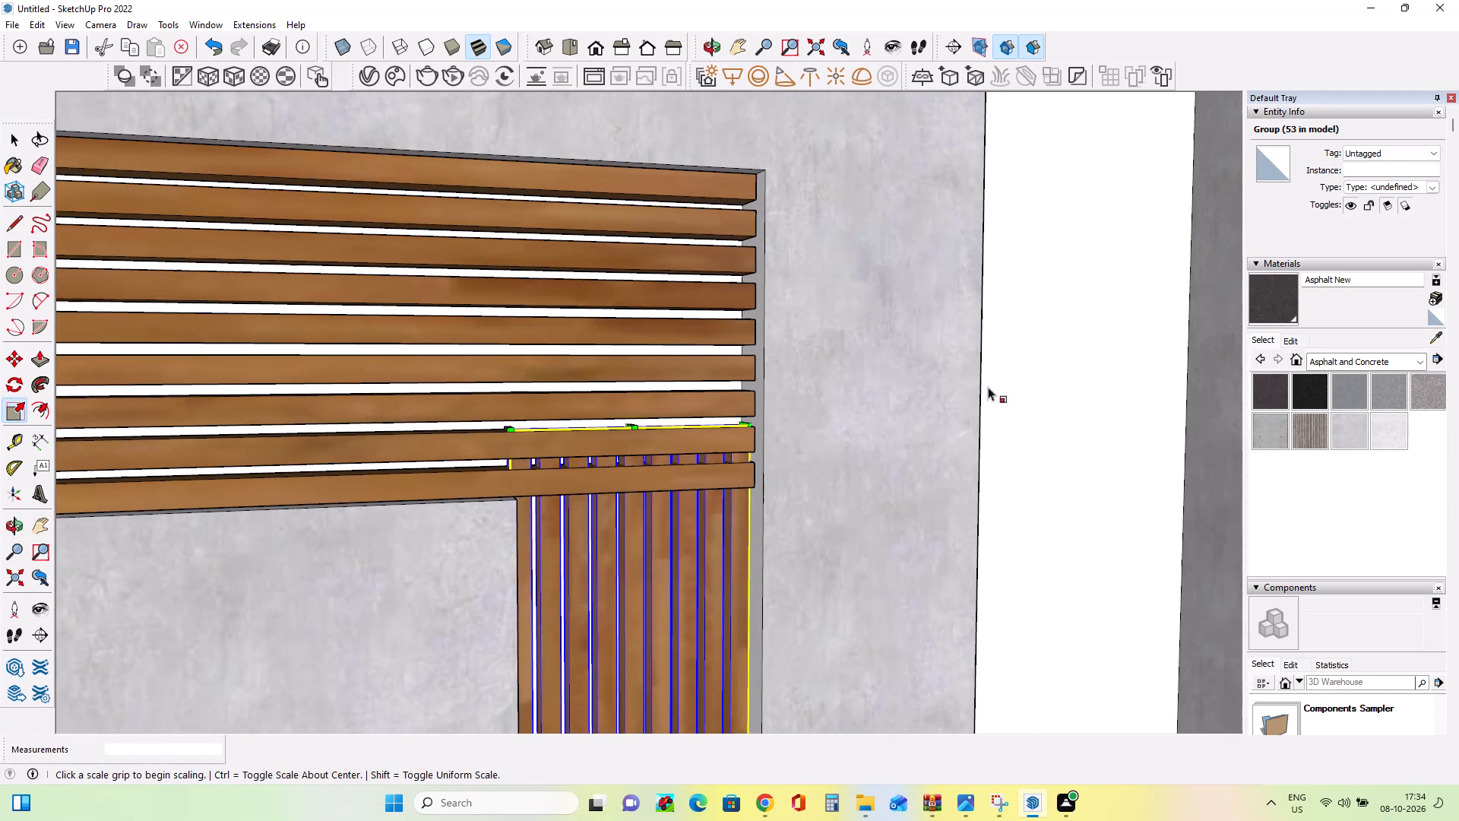
pyautogui.click(1331, 369)
pyautogui.click(1334, 563)
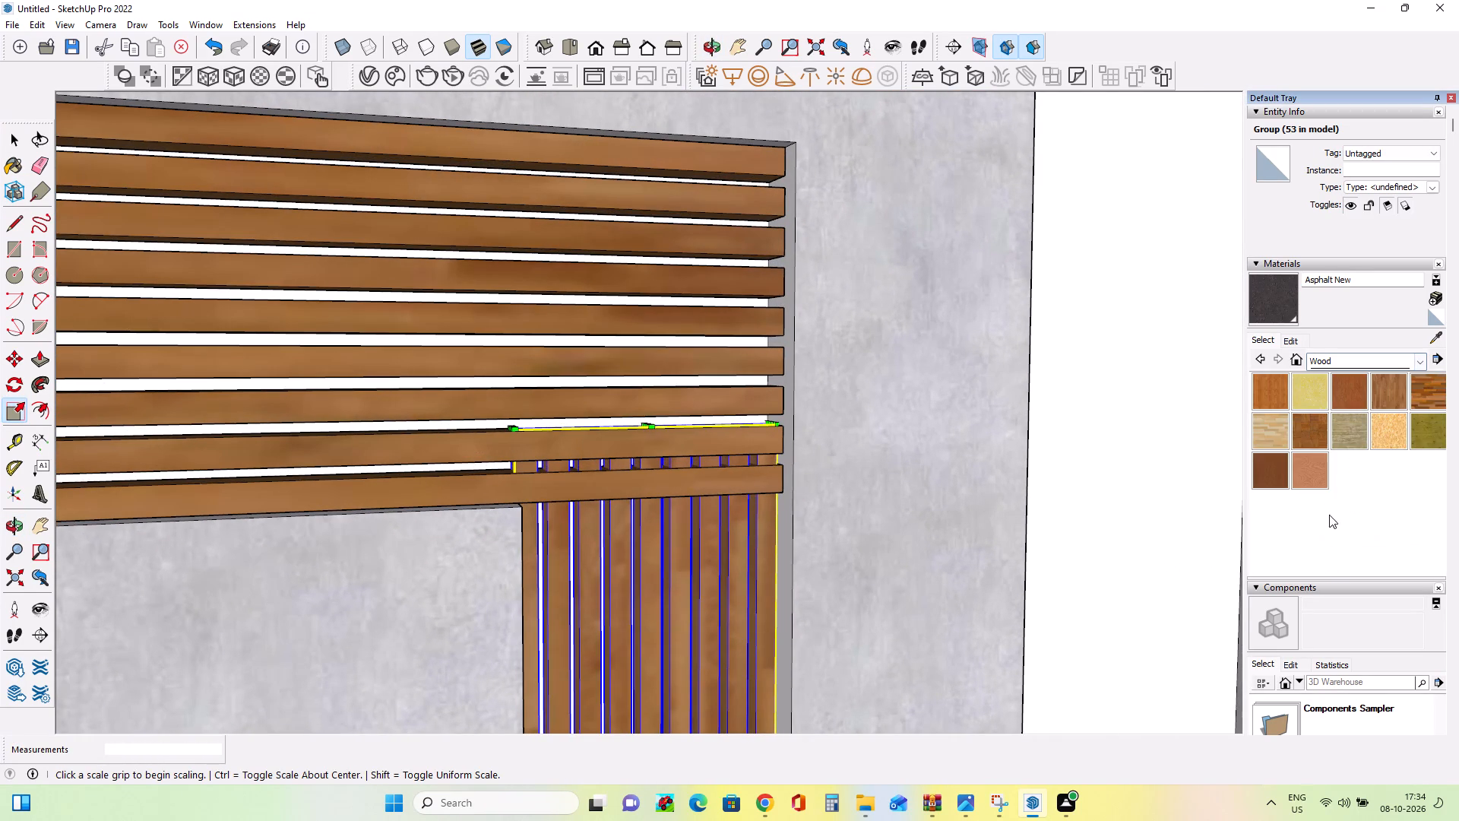
pyautogui.click(1306, 473)
pyautogui.scroll(9, 603, 433)
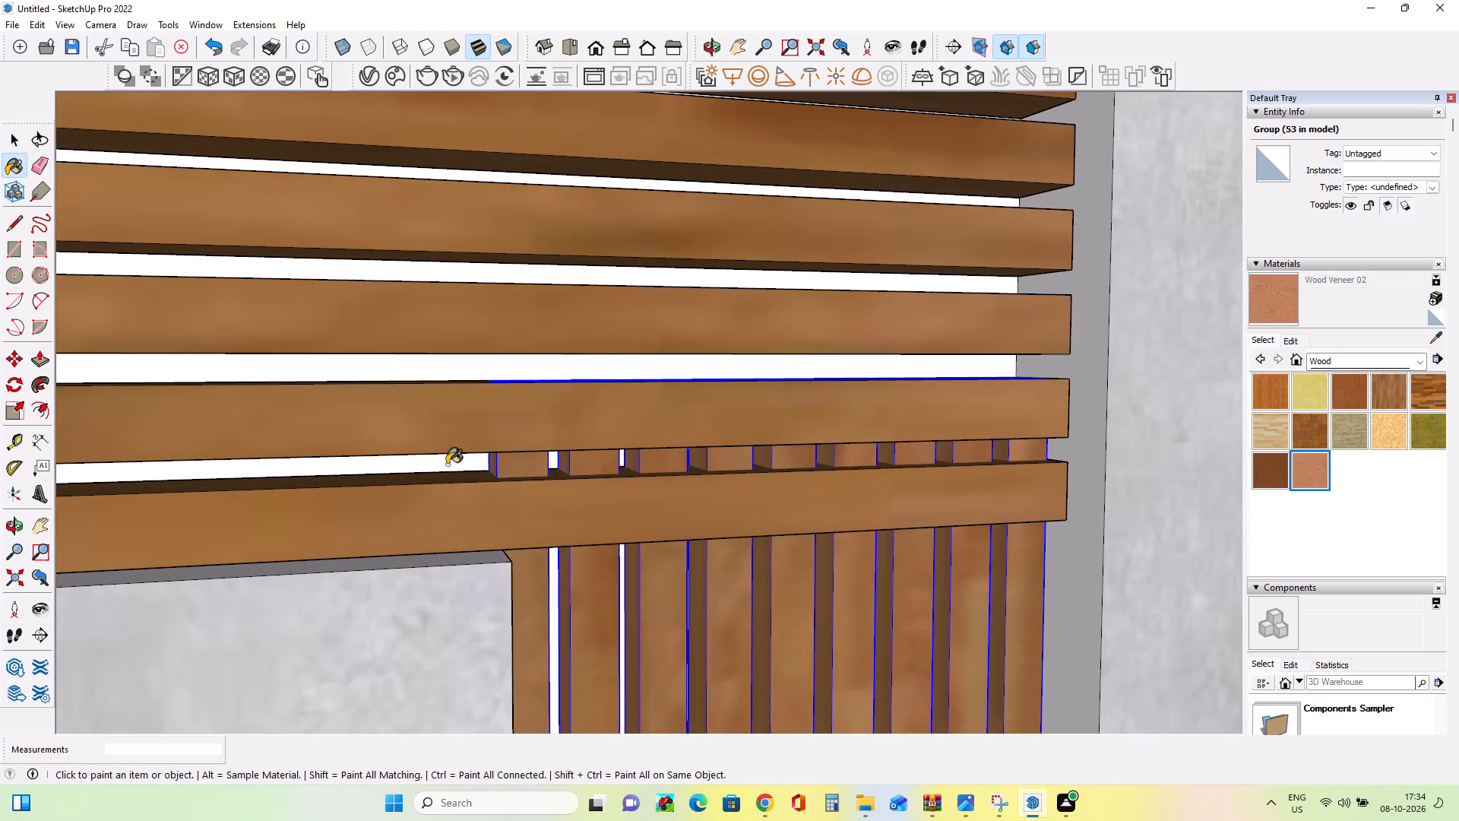
pyautogui.click(448, 463)
pyautogui.scroll(-13, 570, 467)
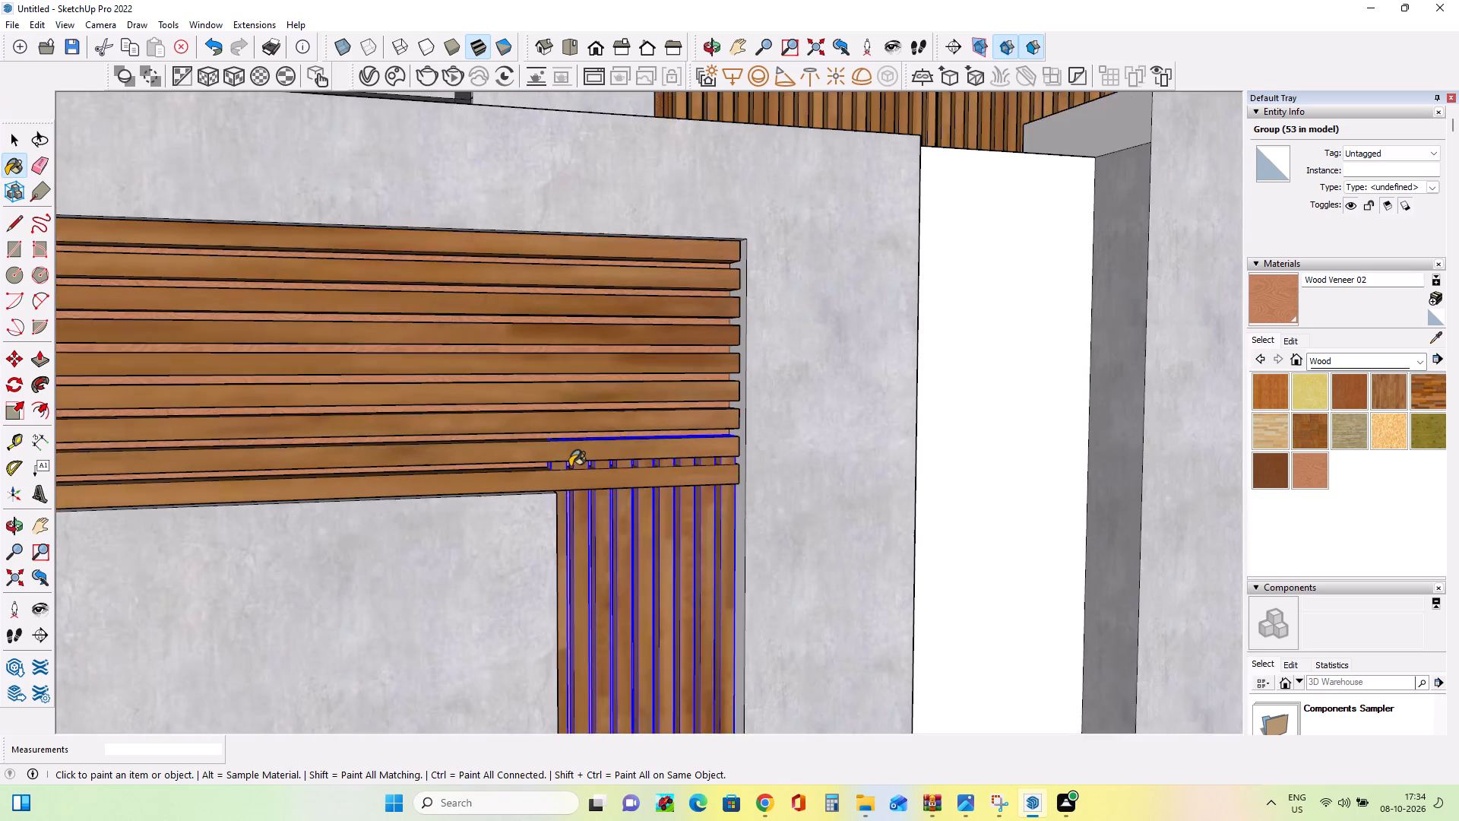
# Copy the recess's vertical slat group about 5' sideways to the bottom corner of the gap before the first pillar.
pyautogui.scroll(-17, 570, 467)
pyautogui.moveTo(600, 503); pyautogui.dragTo(574, 505, button='middle')
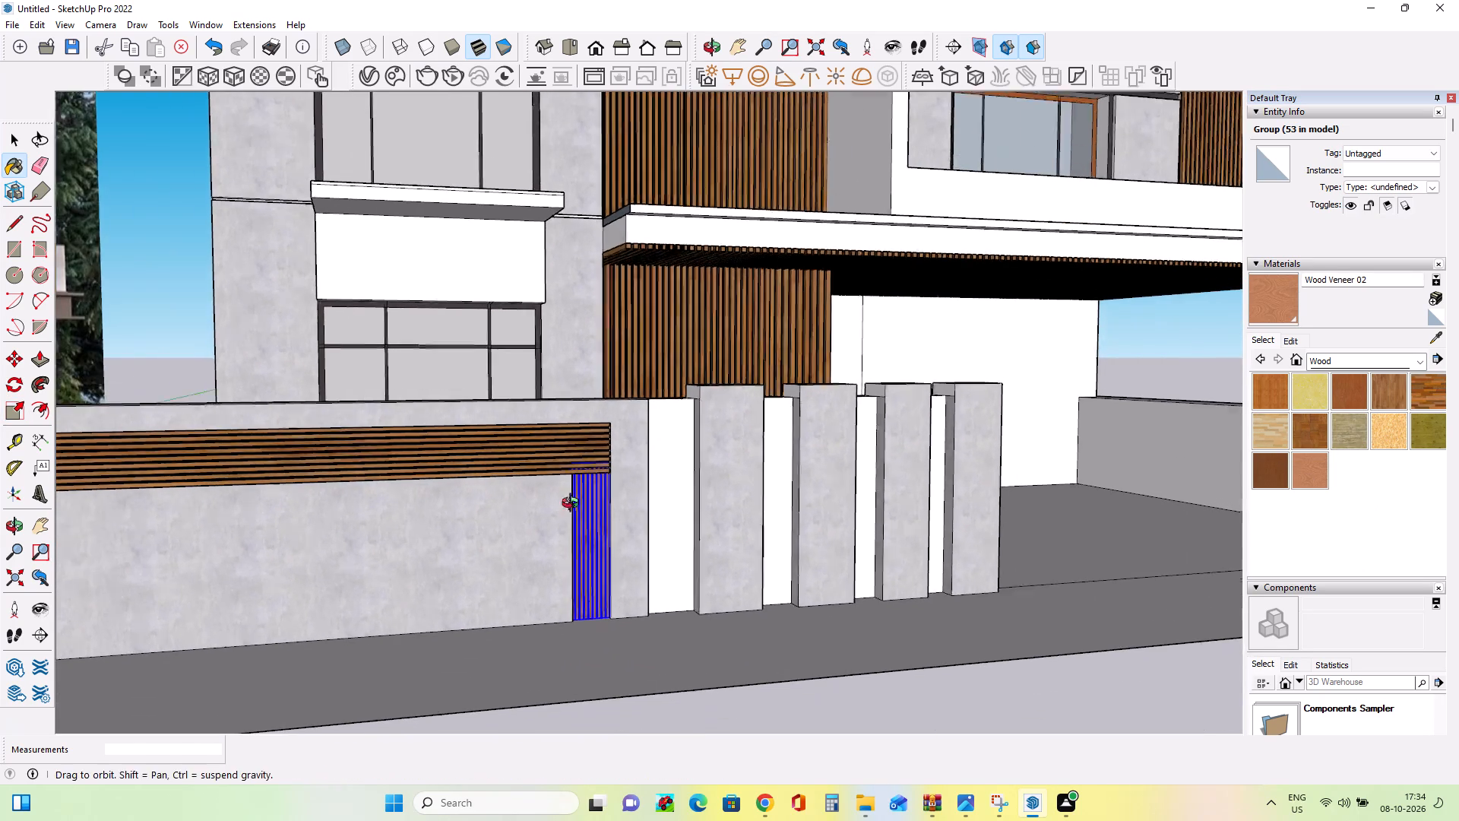
pyautogui.moveTo(574, 505); pyautogui.dragTo(555, 506, button='middle')
pyautogui.click(15, 140)
pyautogui.click(122, 185)
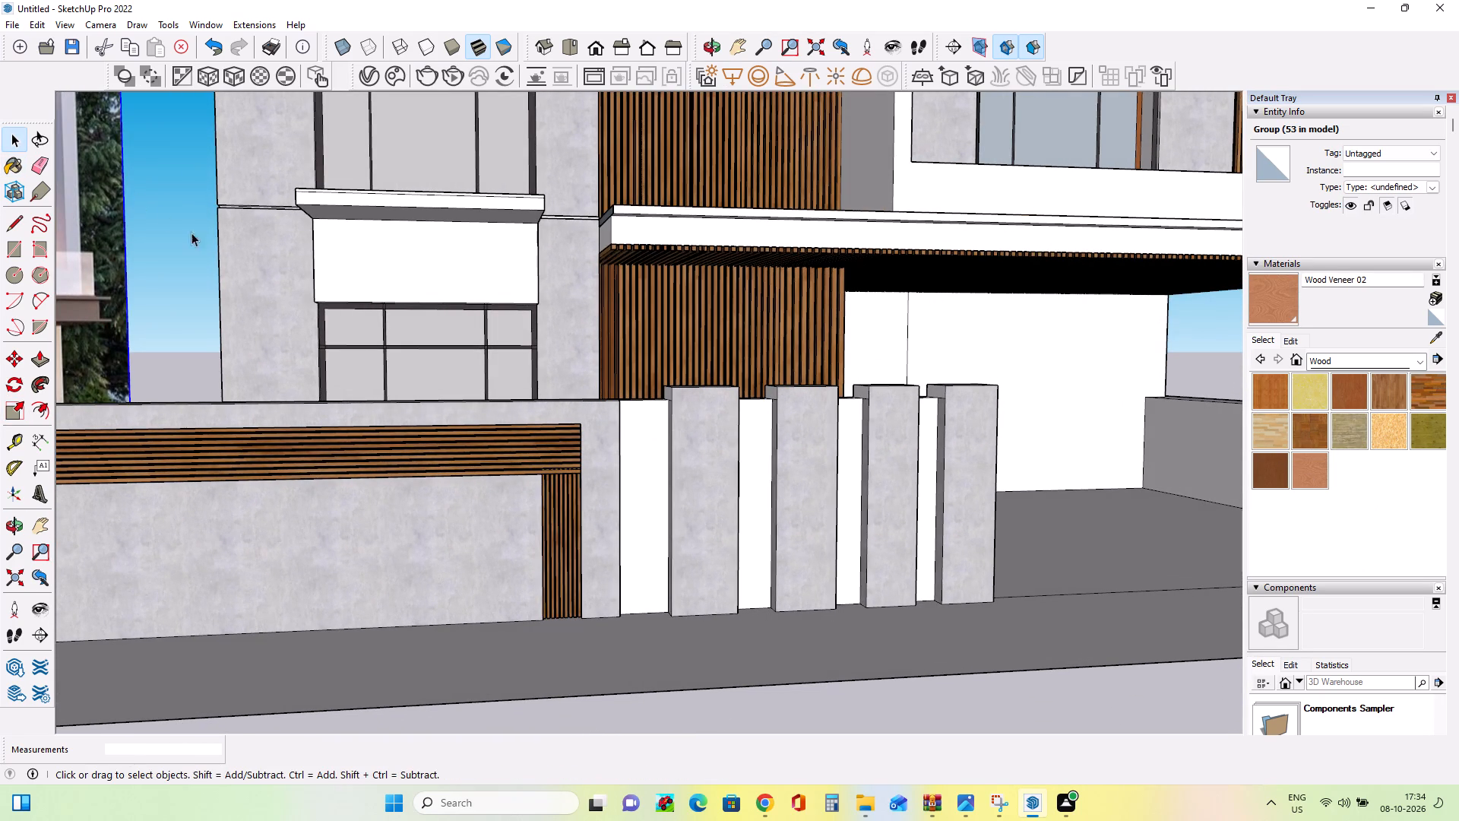
pyautogui.moveTo(343, 341); pyautogui.dragTo(290, 323, button='middle')
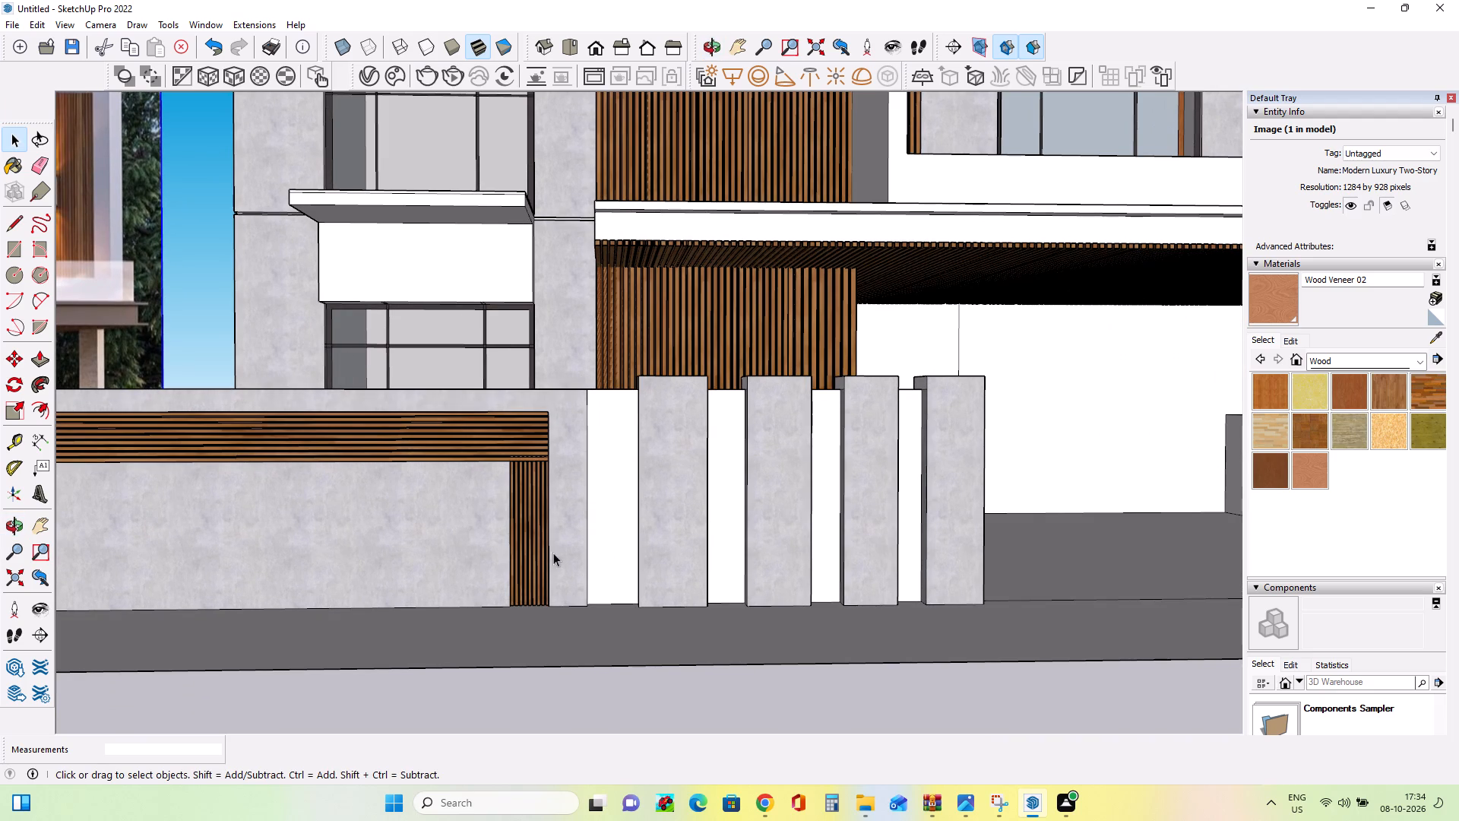
pyautogui.click(525, 569)
pyautogui.click(14, 354)
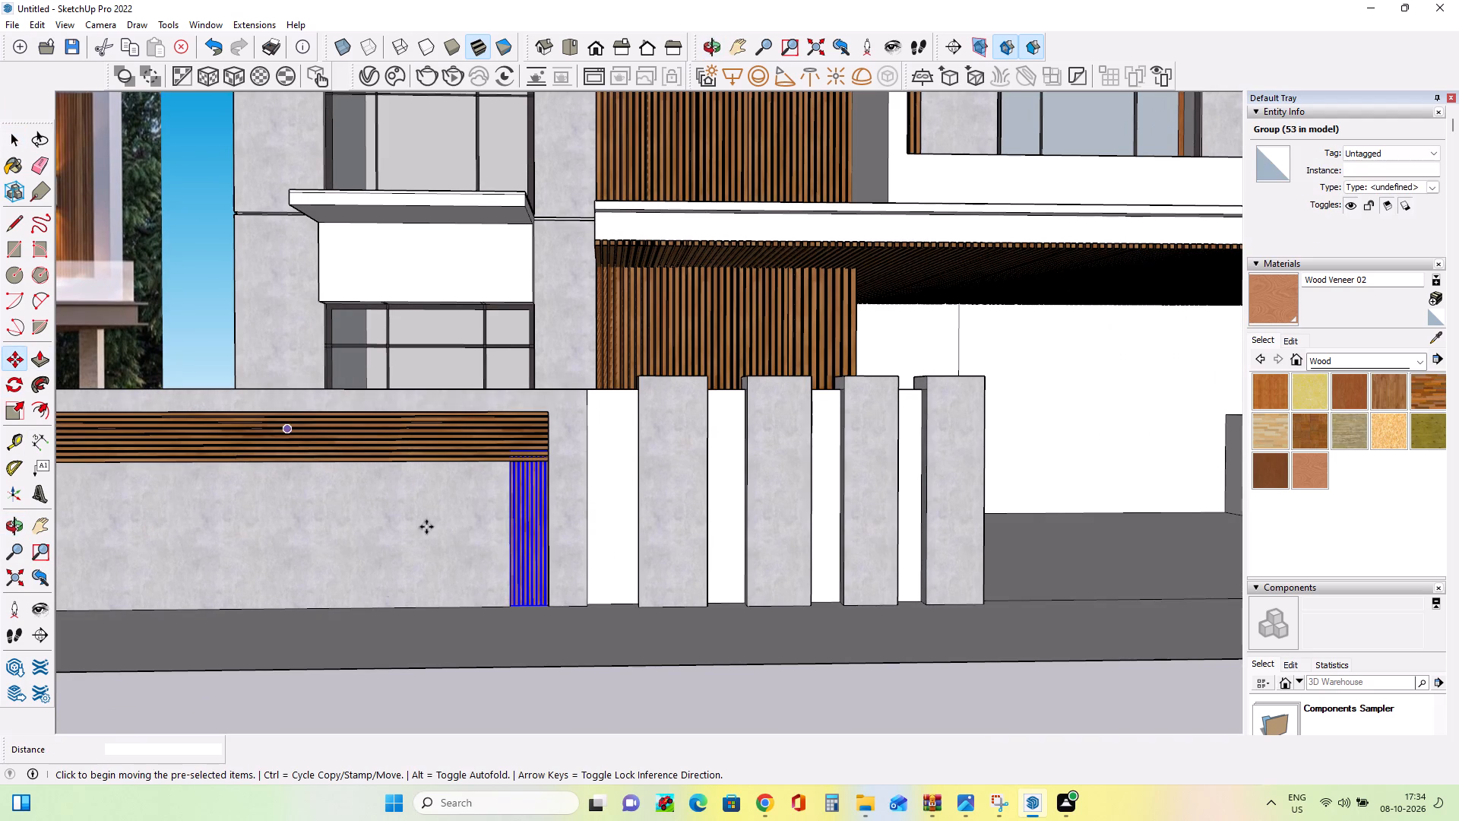
pyautogui.click(550, 613)
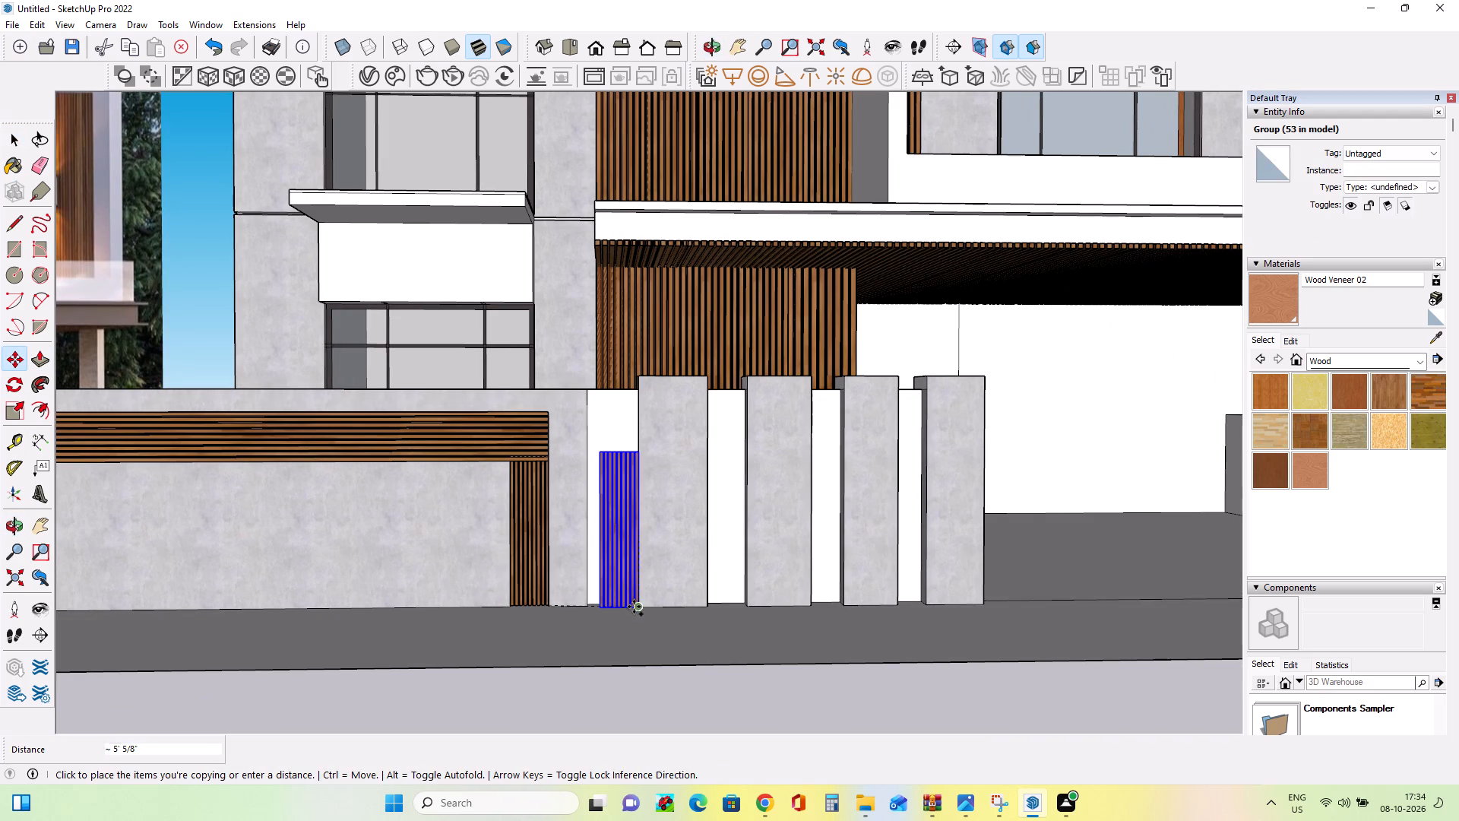
pyautogui.scroll(10, 634, 608)
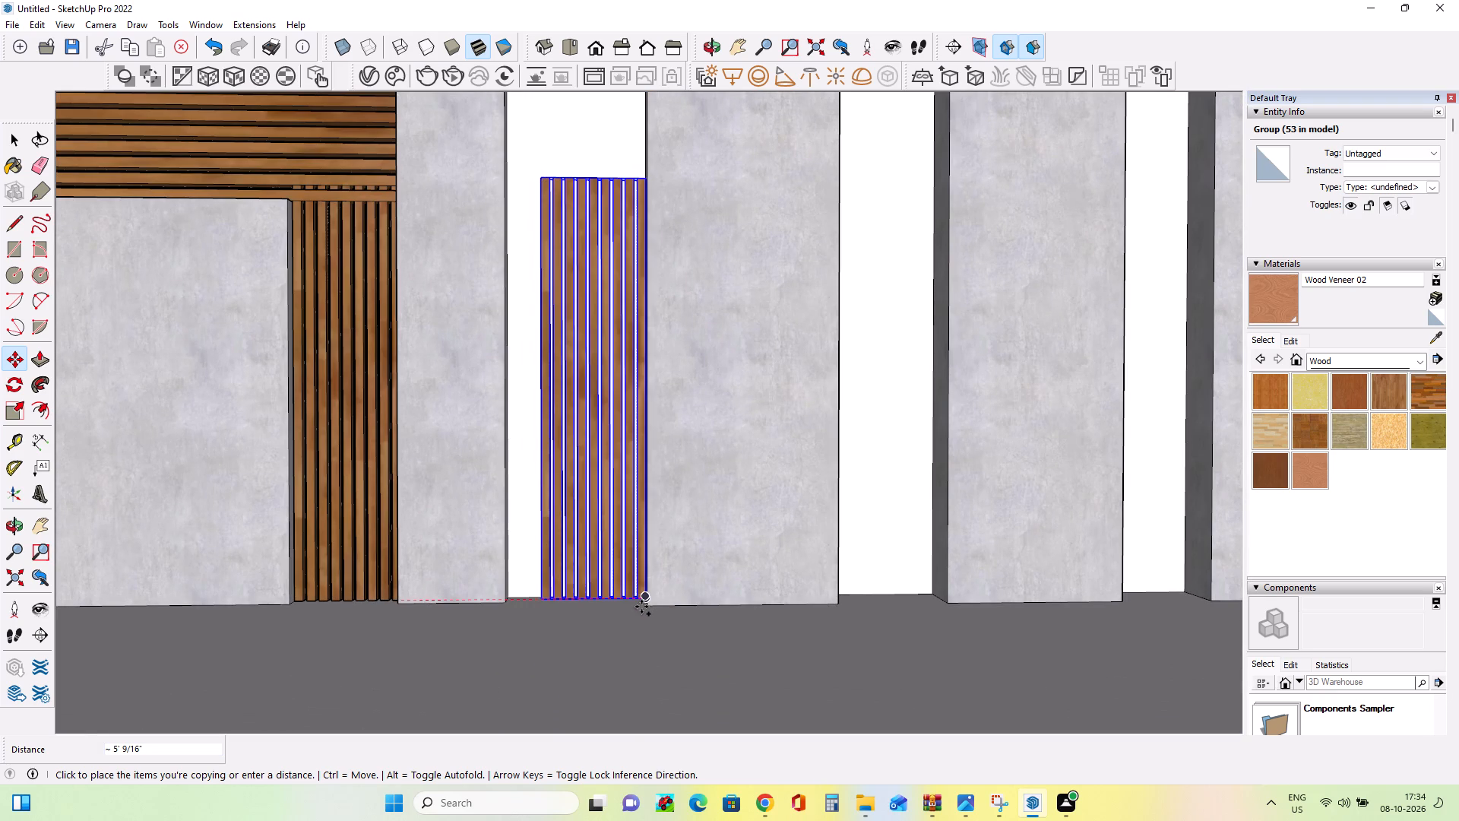
pyautogui.click(641, 607)
# Scale the copied slat group's height by about 1.31 toward the top edge of the white panel beside the first pillar.
pyautogui.moveTo(568, 585); pyautogui.dragTo(620, 680, button='middle')
pyautogui.scroll(-4, 648, 390)
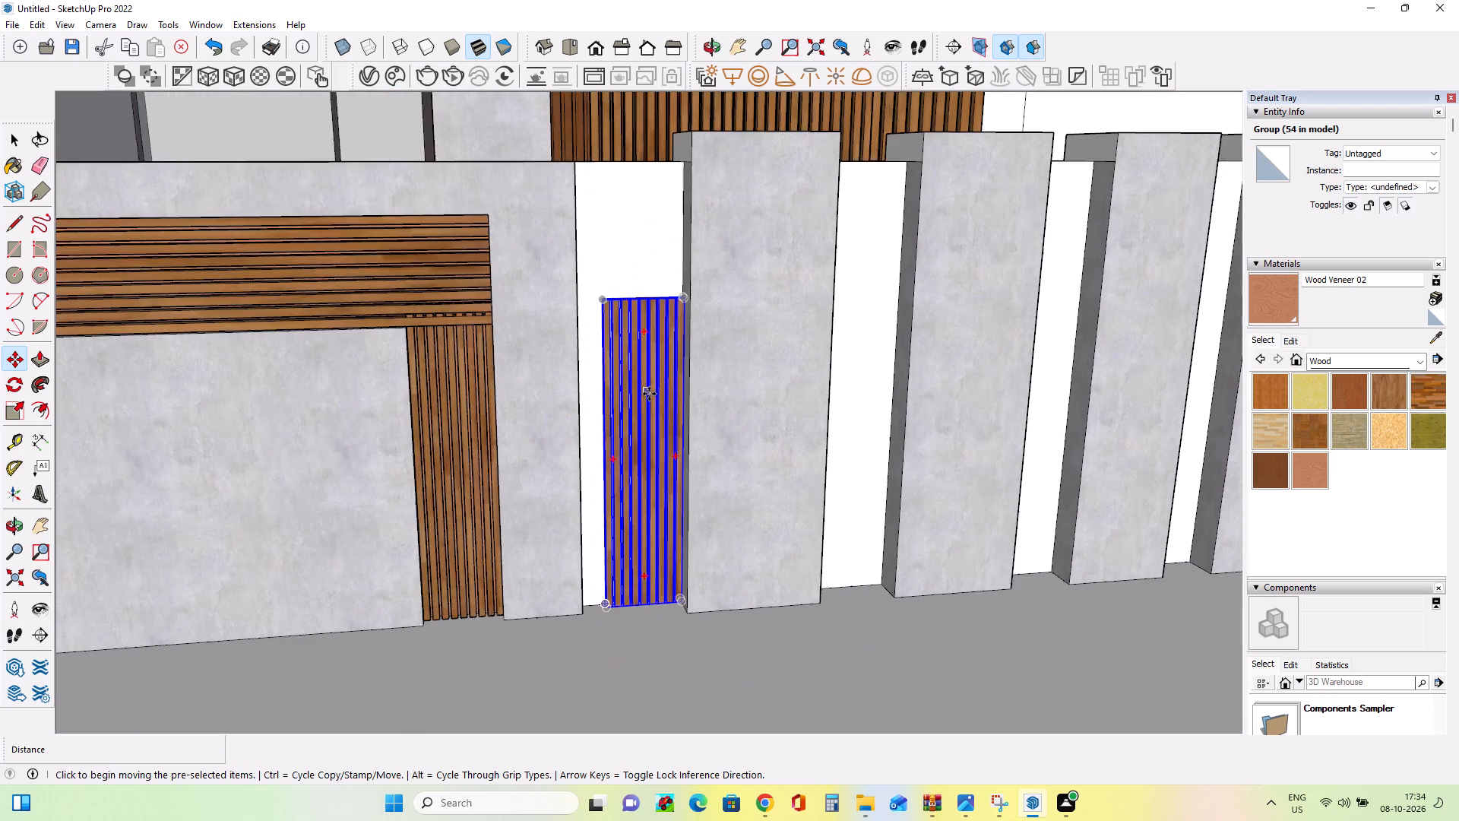
pyautogui.moveTo(640, 354); pyautogui.dragTo(666, 580, button='middle')
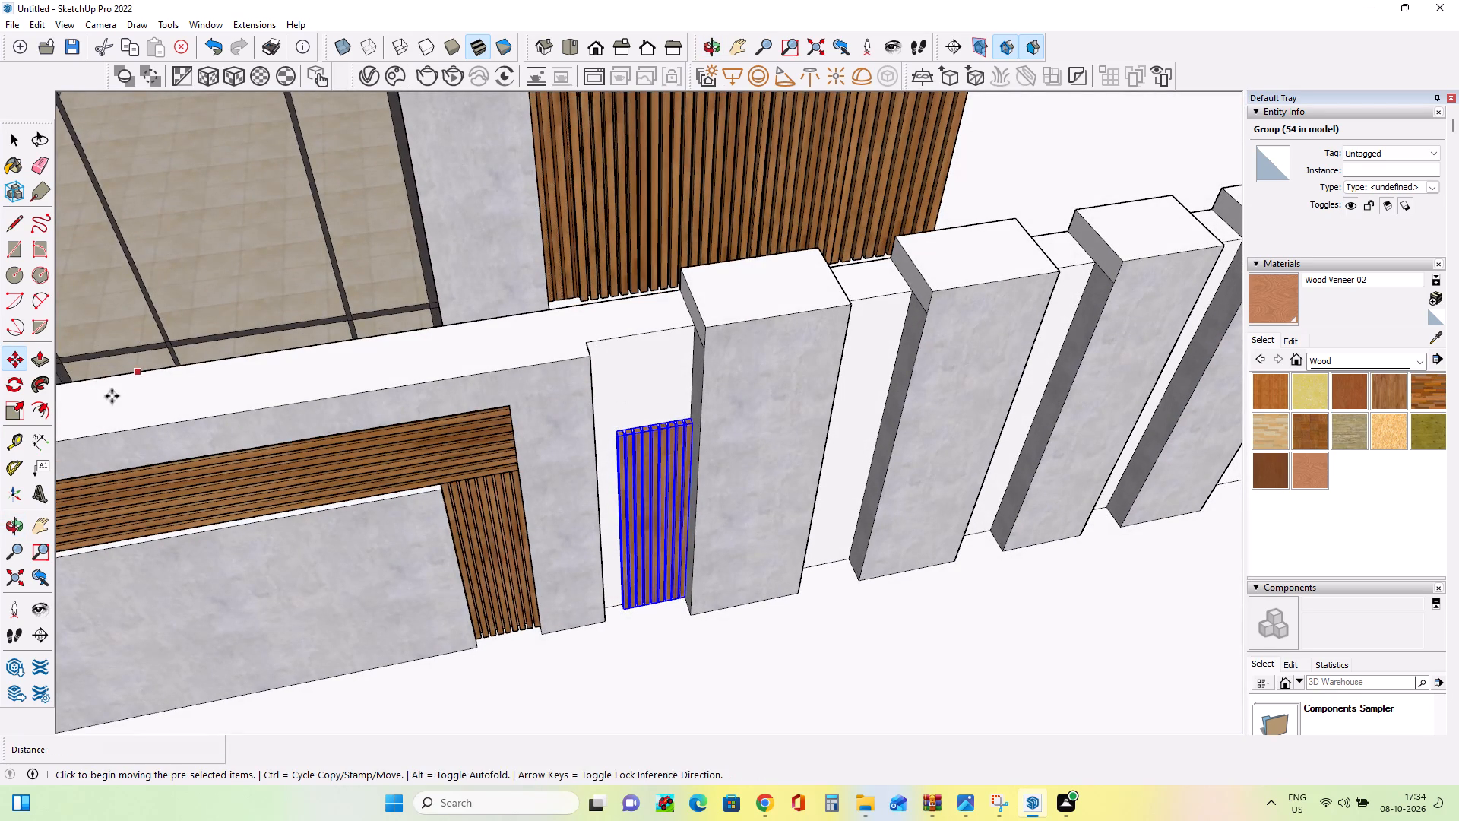
pyautogui.click(10, 415)
pyautogui.scroll(8, 660, 450)
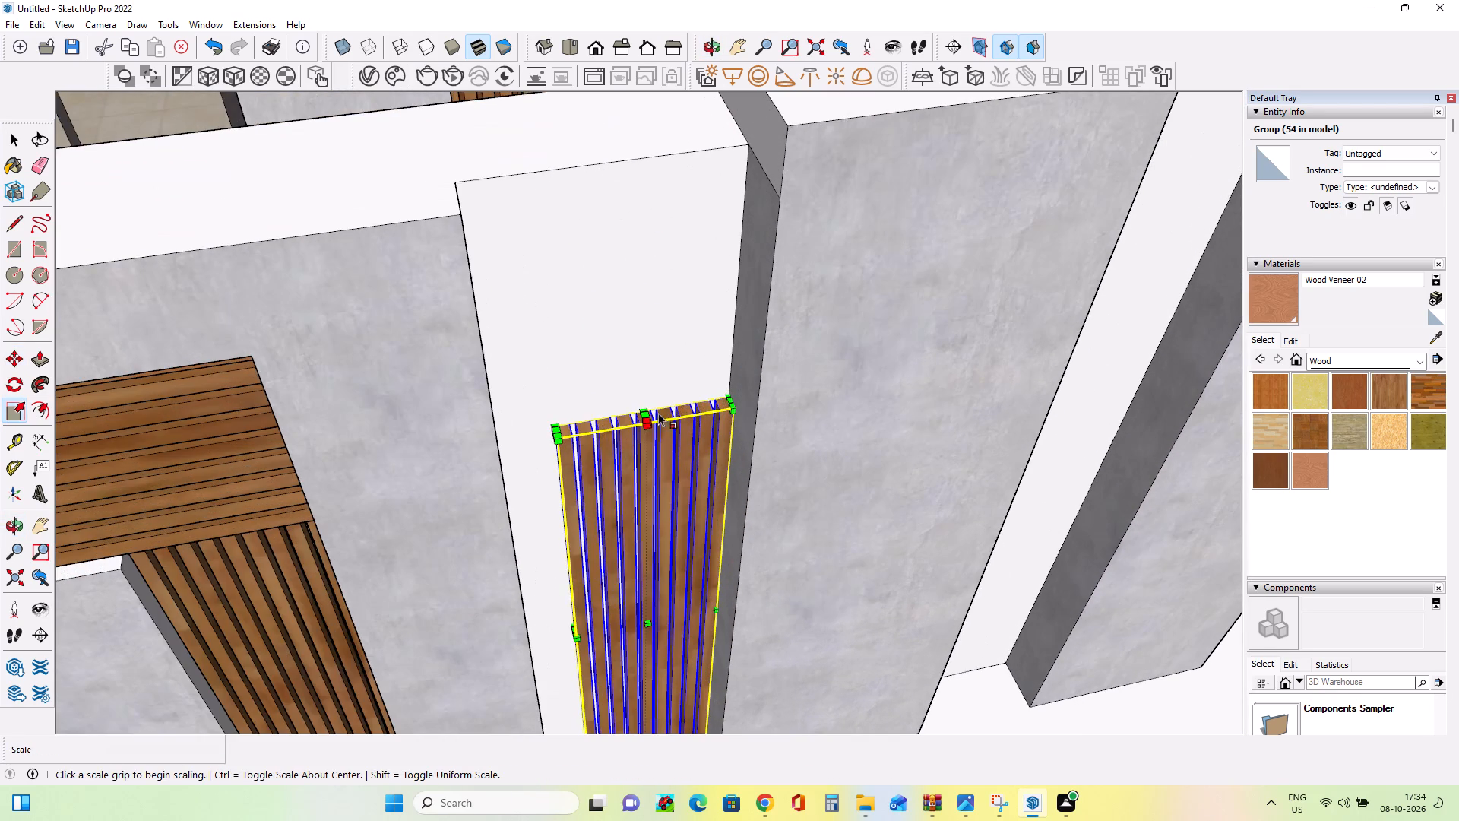
pyautogui.click(652, 416)
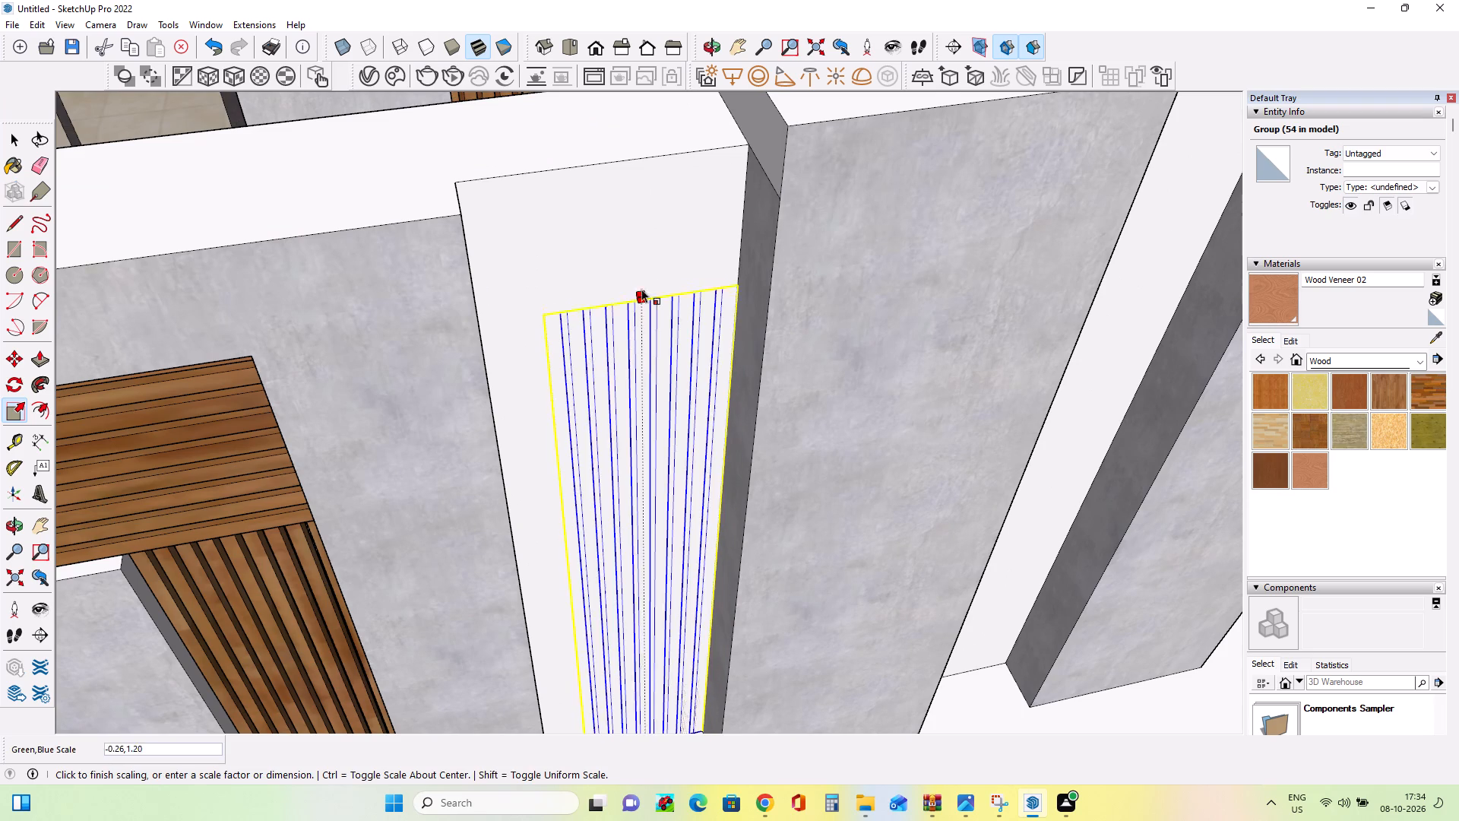
pyautogui.click(617, 157)
pyautogui.scroll(-6, 536, 462)
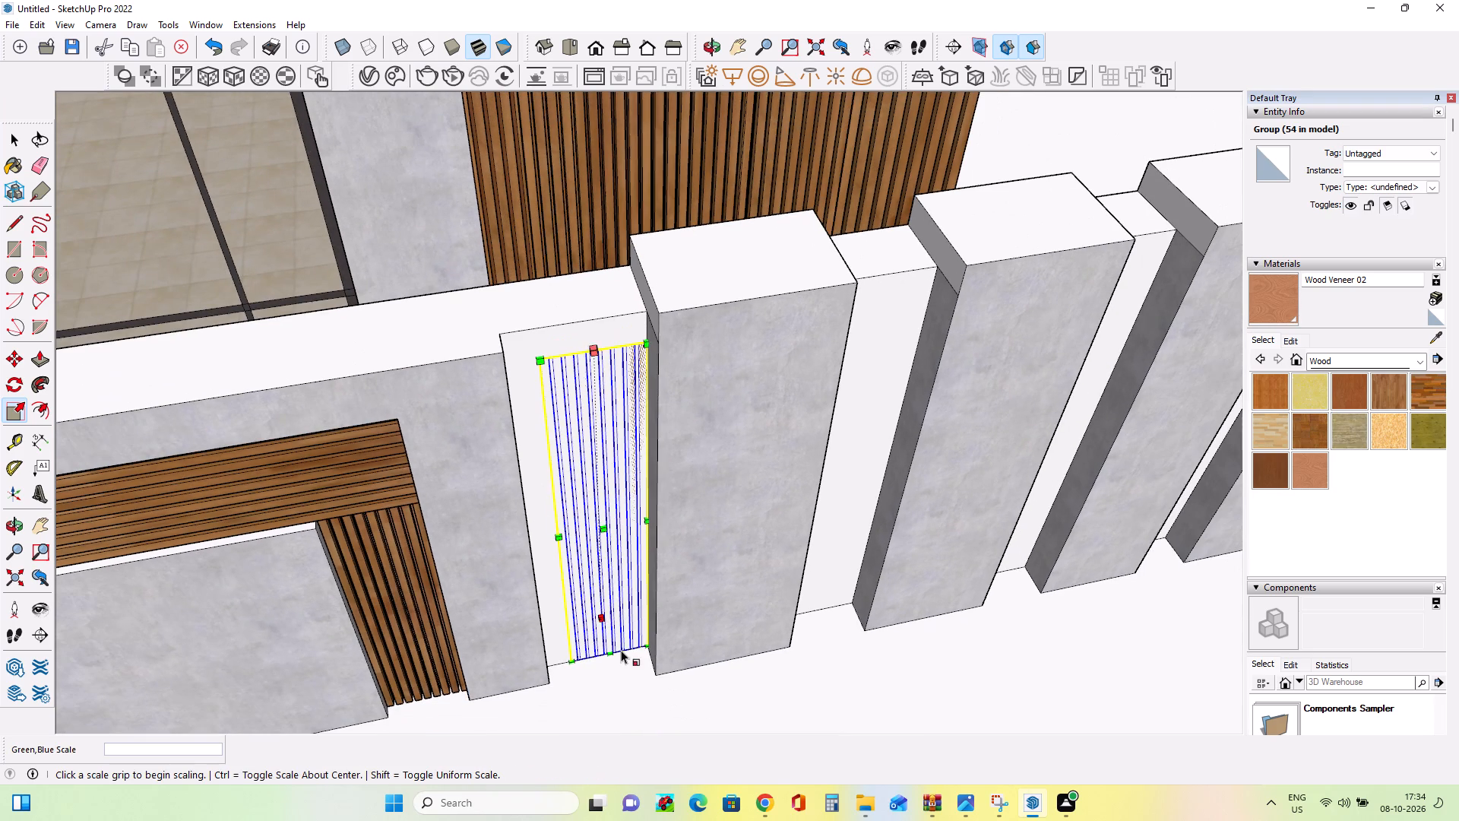
# Move the copied slat group about 5 3/4" forward along the first pillar's side so it stands in front of the white panel.
pyautogui.click(23, 365)
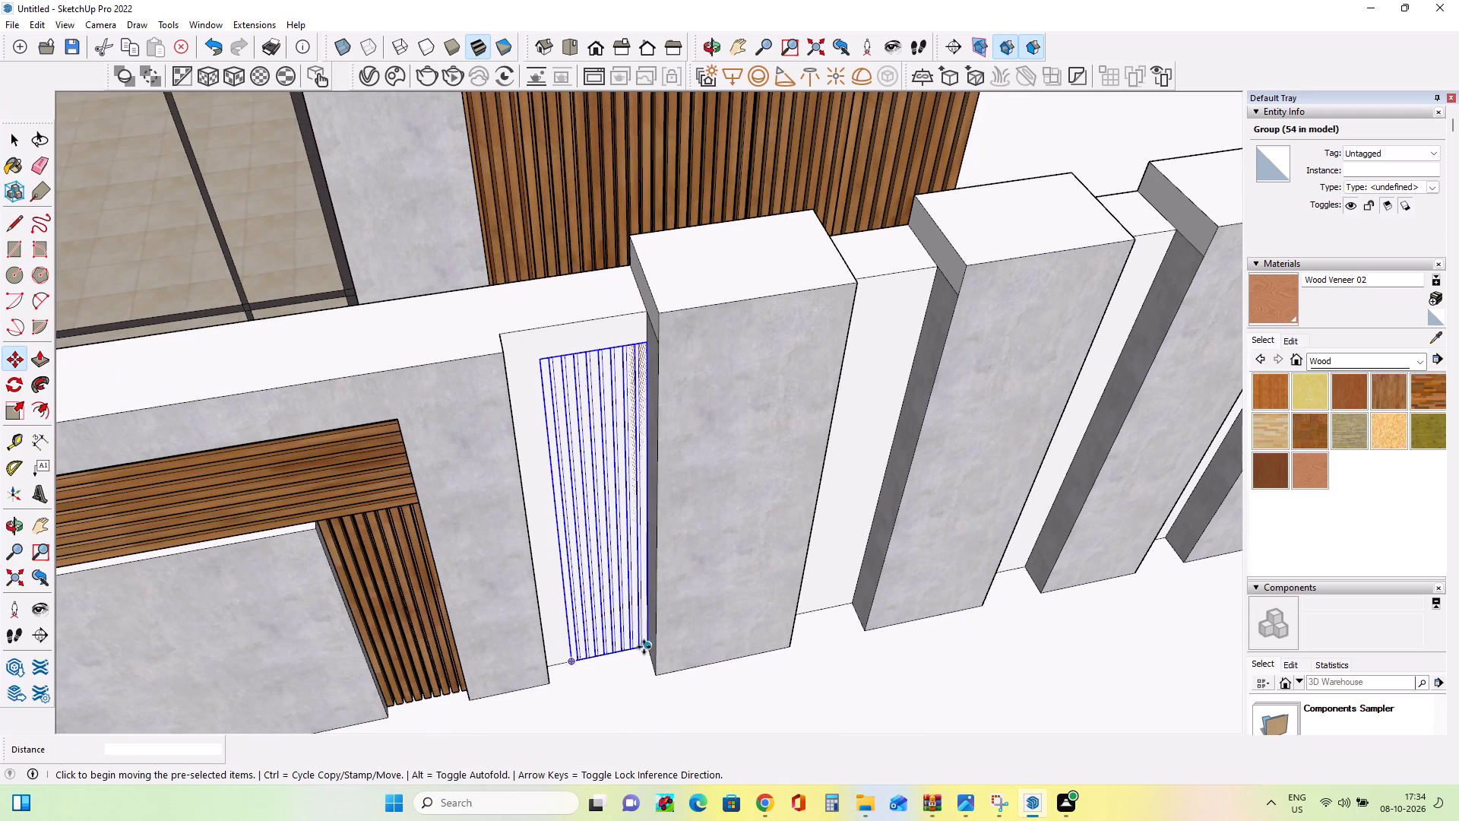
pyautogui.click(644, 647)
pyautogui.click(648, 663)
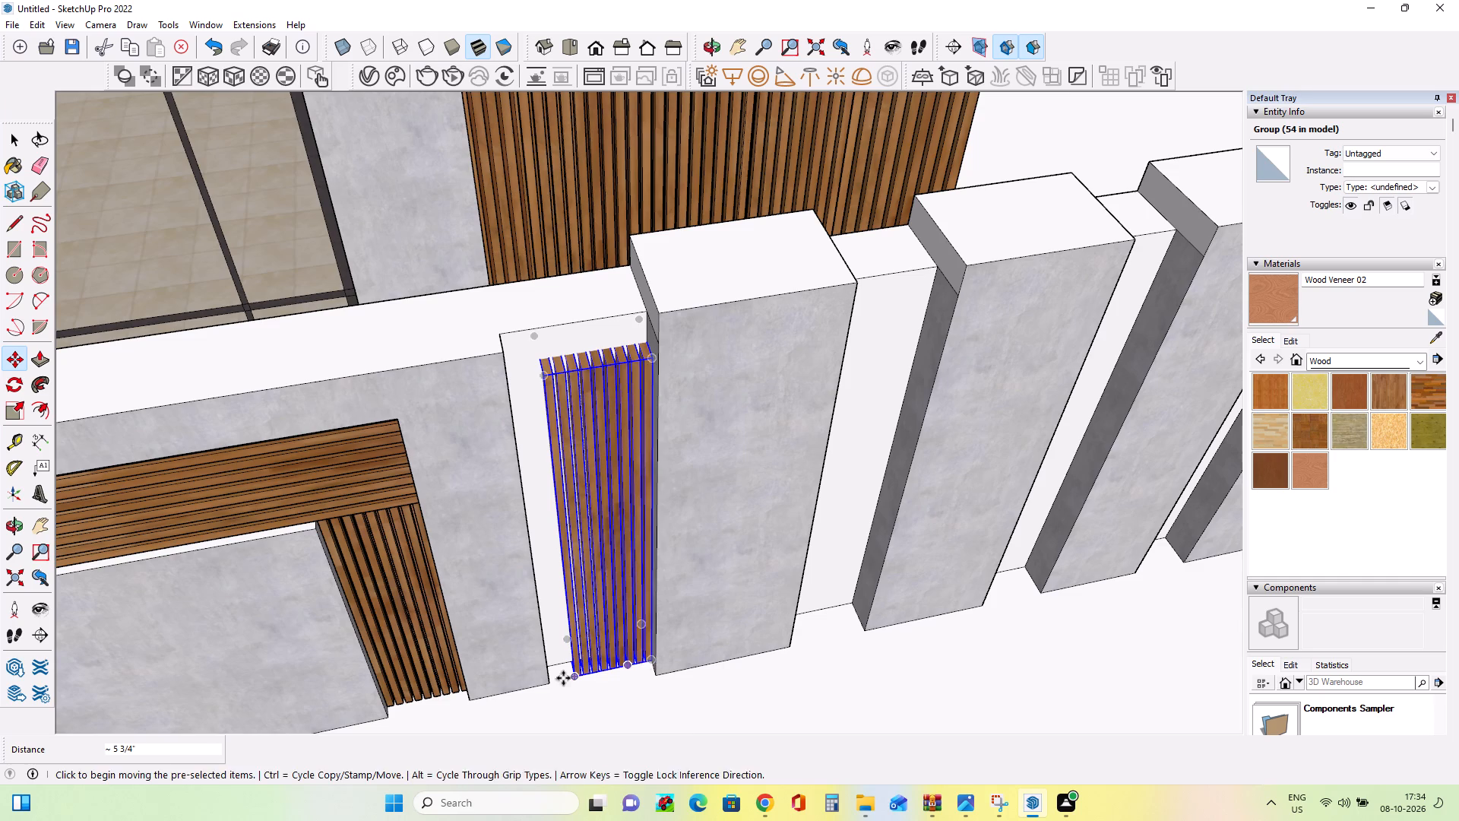
# Scale the copied slat group's height by about 1.07 to reach the top of the white panel.
pyautogui.moveTo(547, 643); pyautogui.dragTo(656, 568, button='middle')
pyautogui.scroll(4, 632, 742)
pyautogui.moveTo(673, 620); pyautogui.dragTo(674, 626, button='middle')
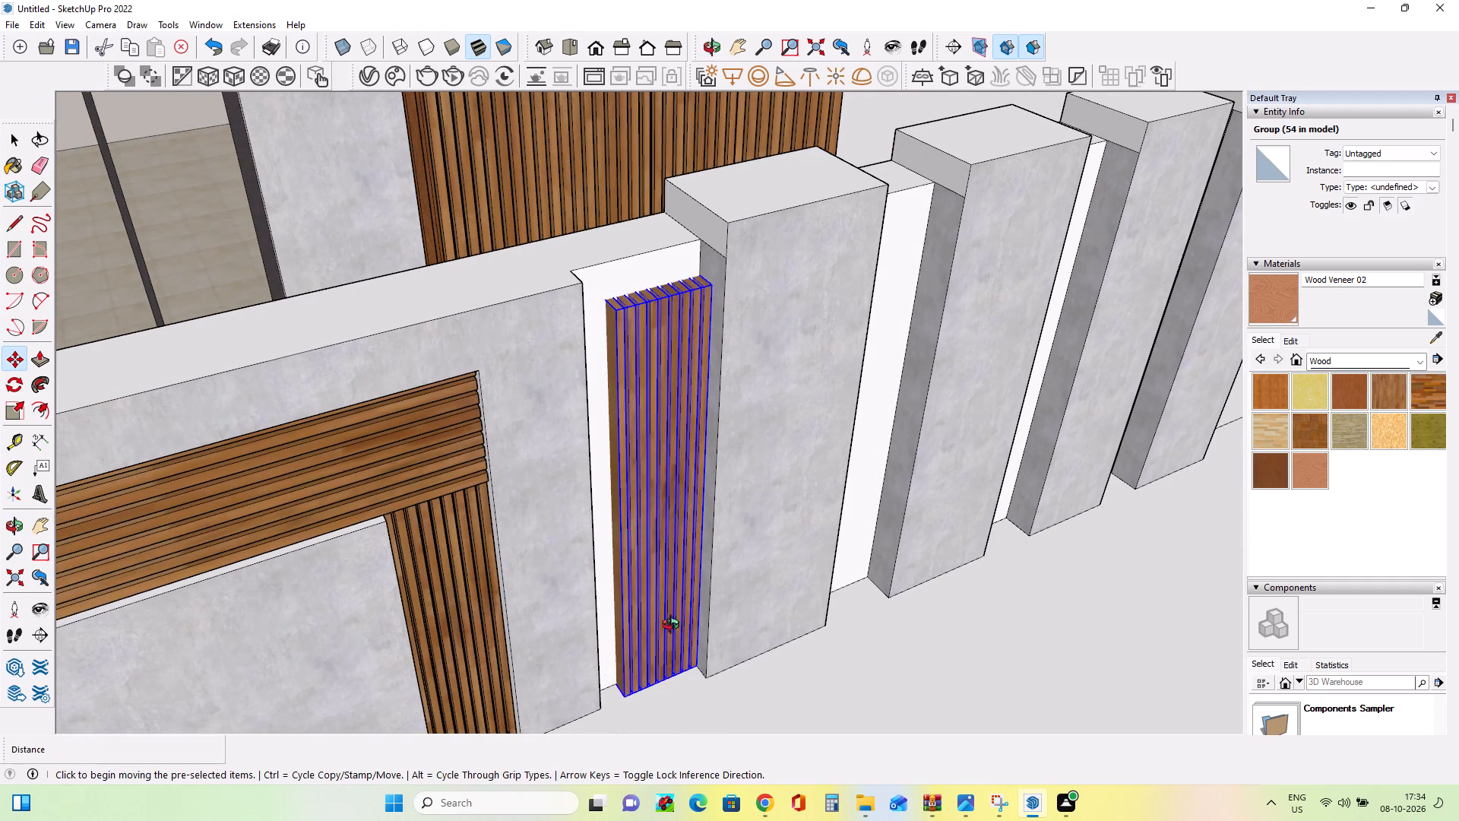
pyautogui.moveTo(674, 626); pyautogui.dragTo(660, 665, button='middle')
pyautogui.click(11, 407)
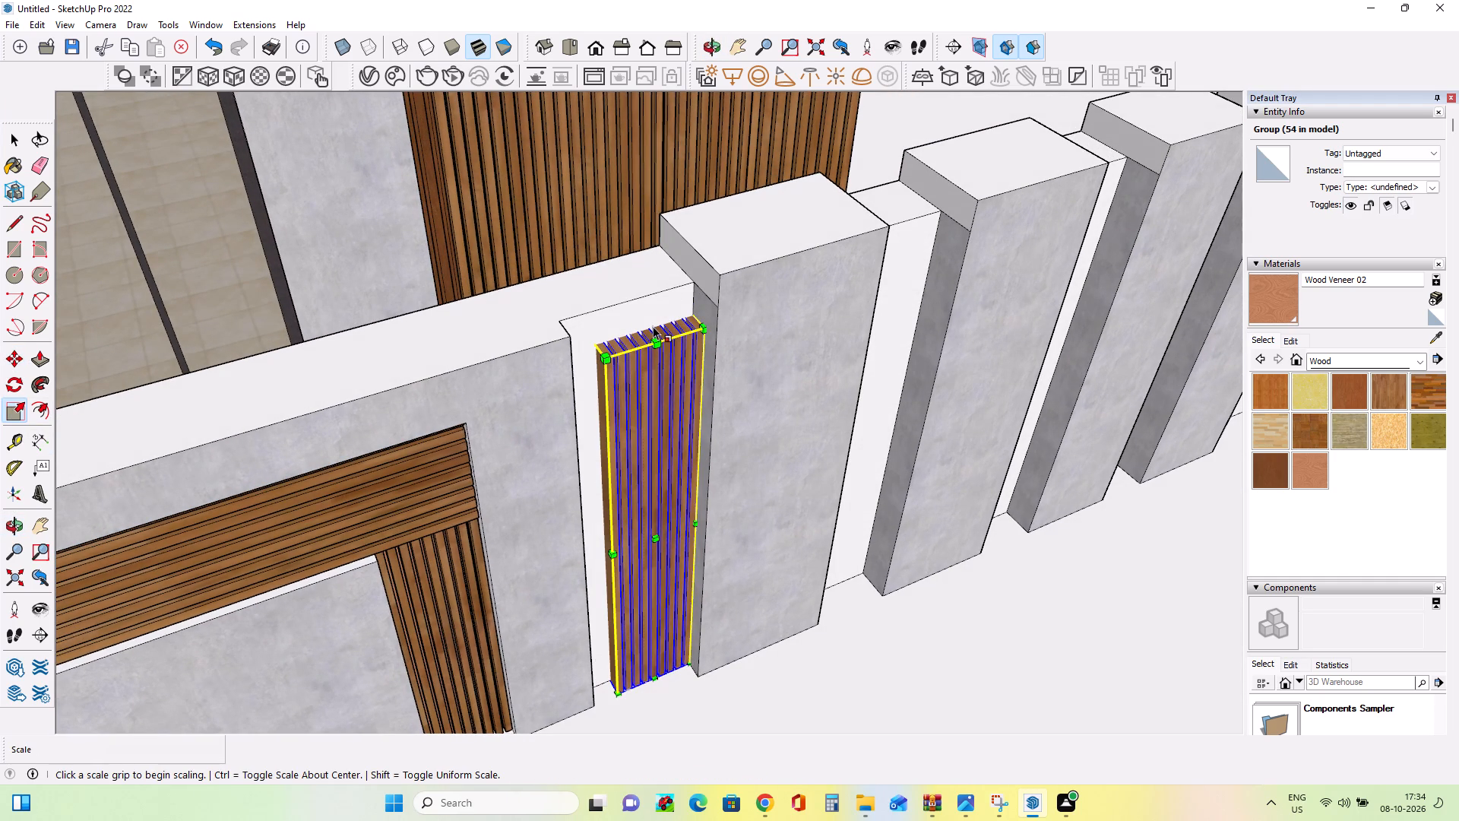
pyautogui.click(643, 326)
pyautogui.click(634, 302)
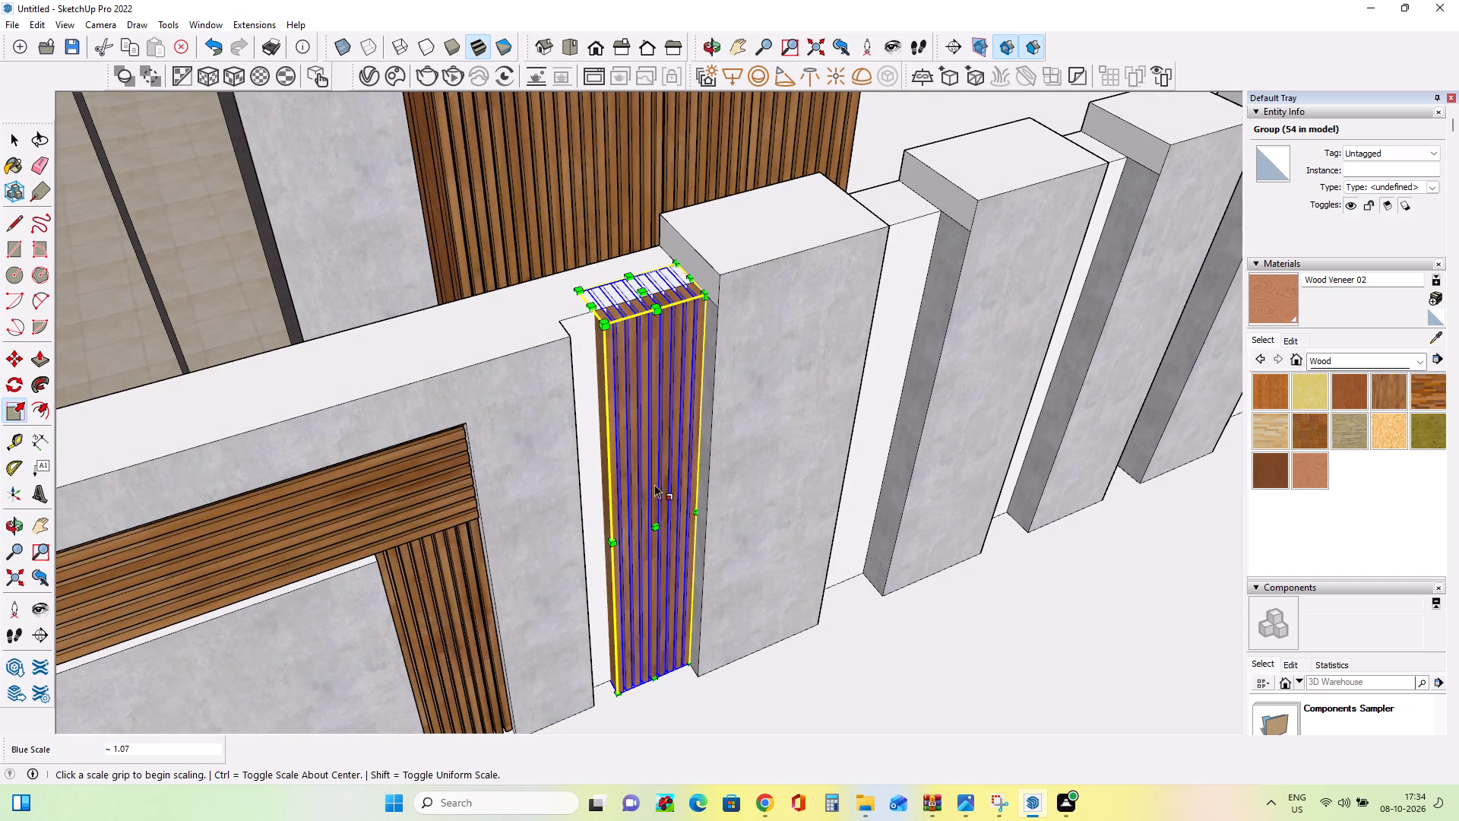
# Scale the copied slat group's depth by 0.11 to thin its slats.
pyautogui.click(657, 527)
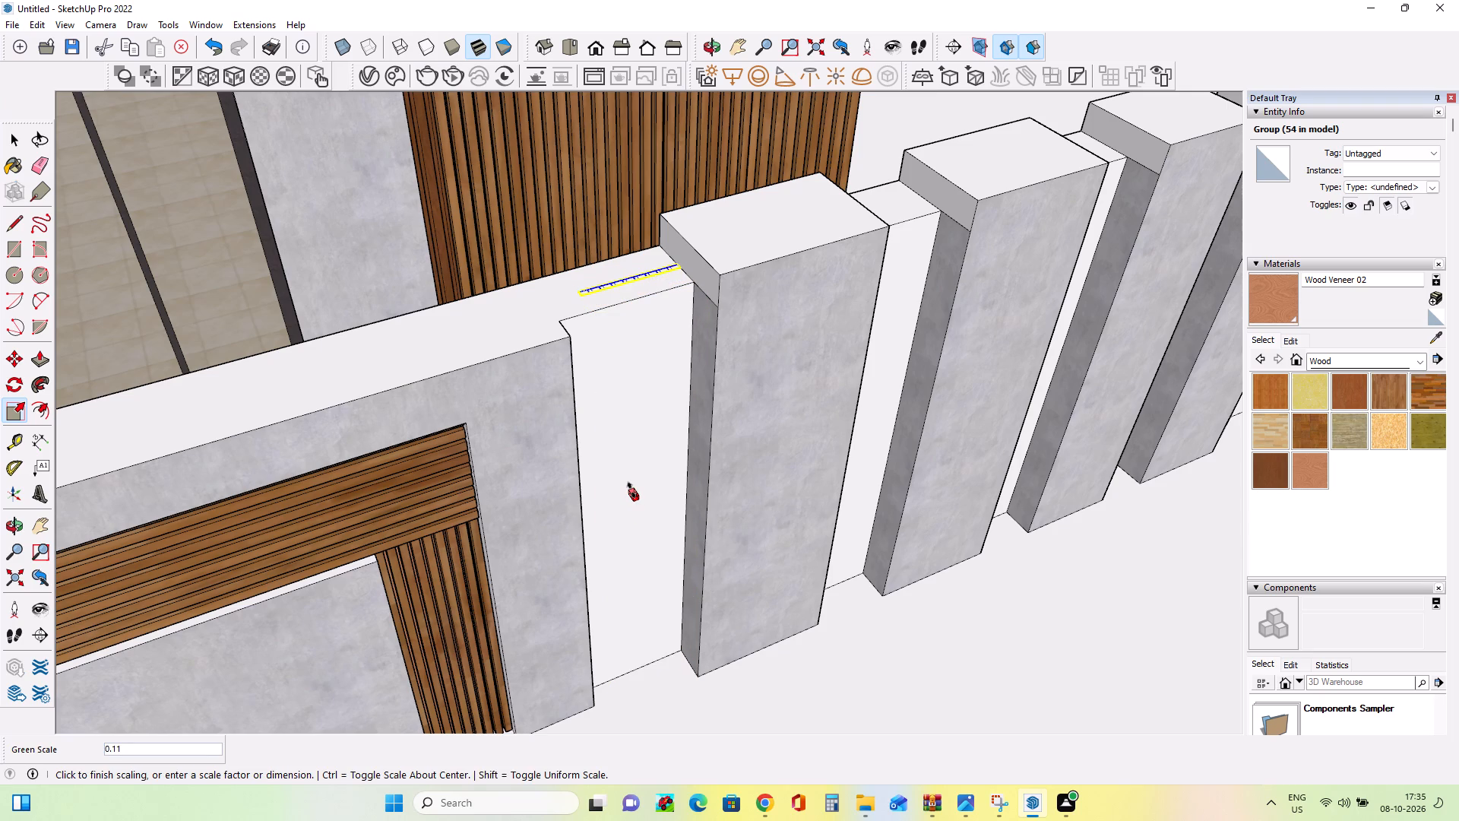
pyautogui.click(631, 490)
# Move the thinned slat group 9 5/8" forward from its top corner onto the front face of the white panel.
pyautogui.click(11, 347)
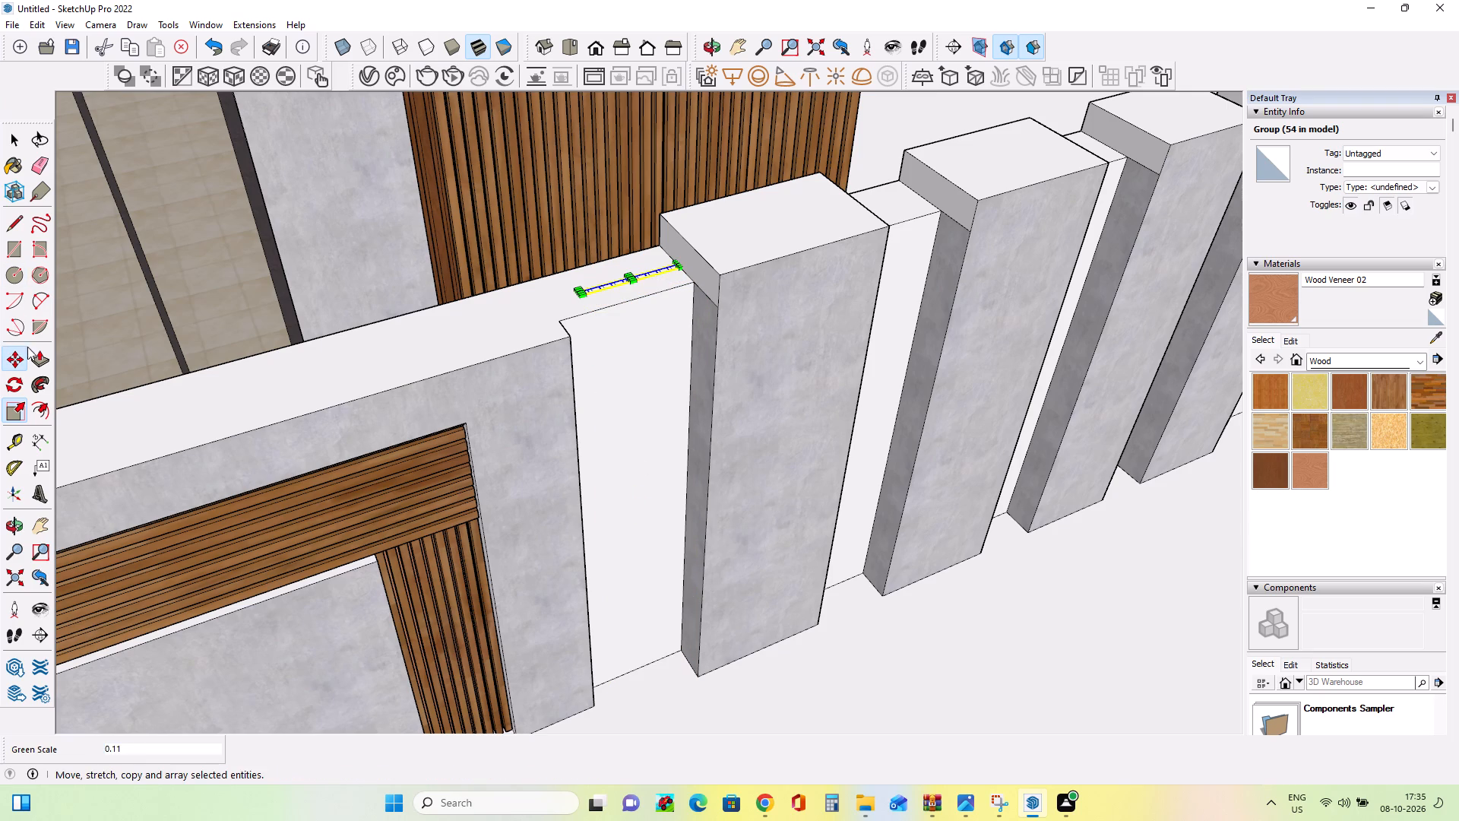
pyautogui.click(584, 295)
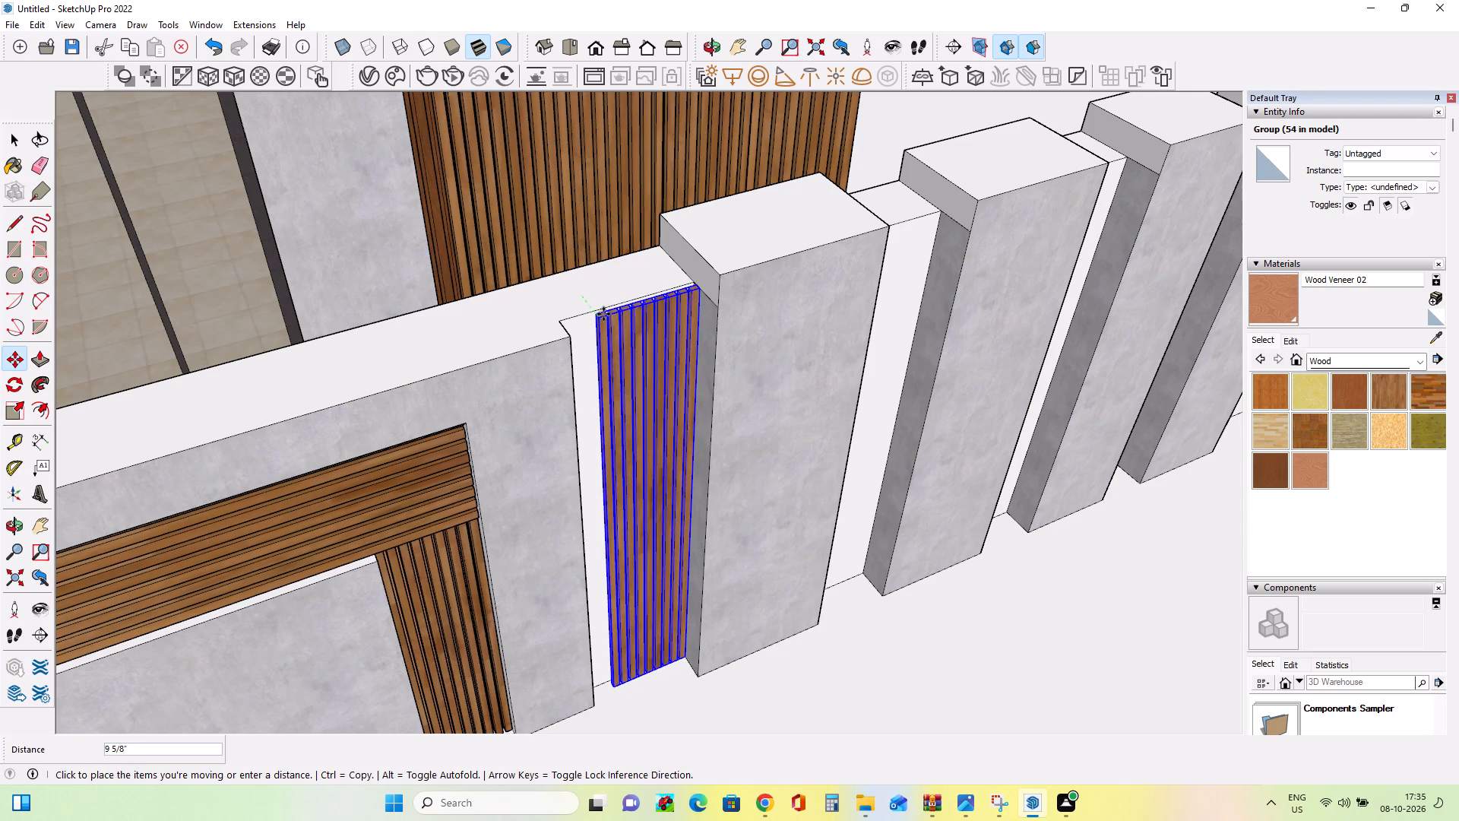
pyautogui.click(603, 314)
pyautogui.moveTo(658, 473); pyautogui.dragTo(631, 433, button='middle')
pyautogui.scroll(1, 646, 471)
pyautogui.scroll(5, 562, 648)
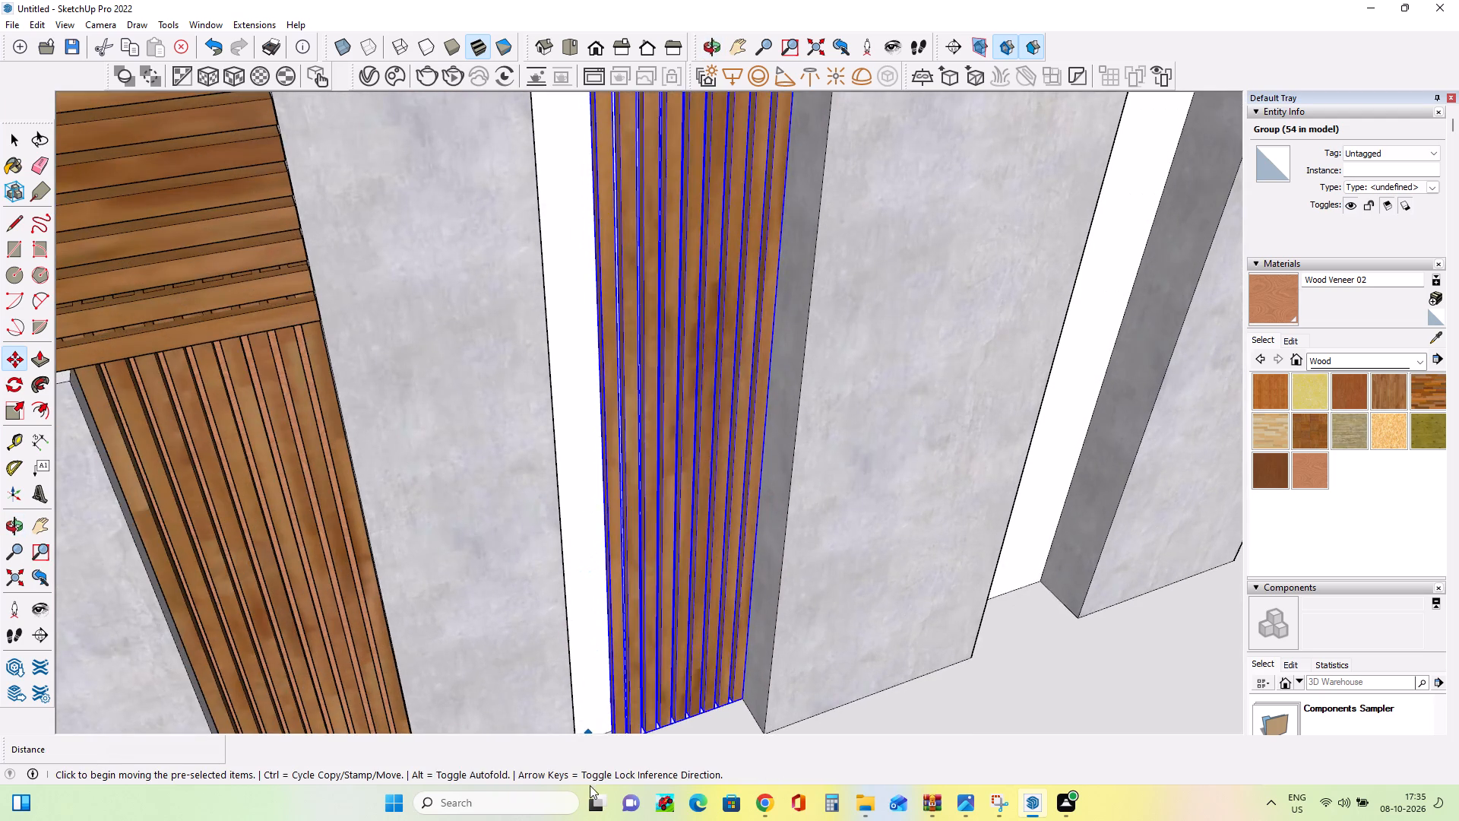
# Move the slat group 1 7/8" from its bottom corner to sit against the face of the white panel.
pyautogui.scroll(3, 590, 785)
pyautogui.scroll(-7, 646, 569)
pyautogui.scroll(10, 631, 682)
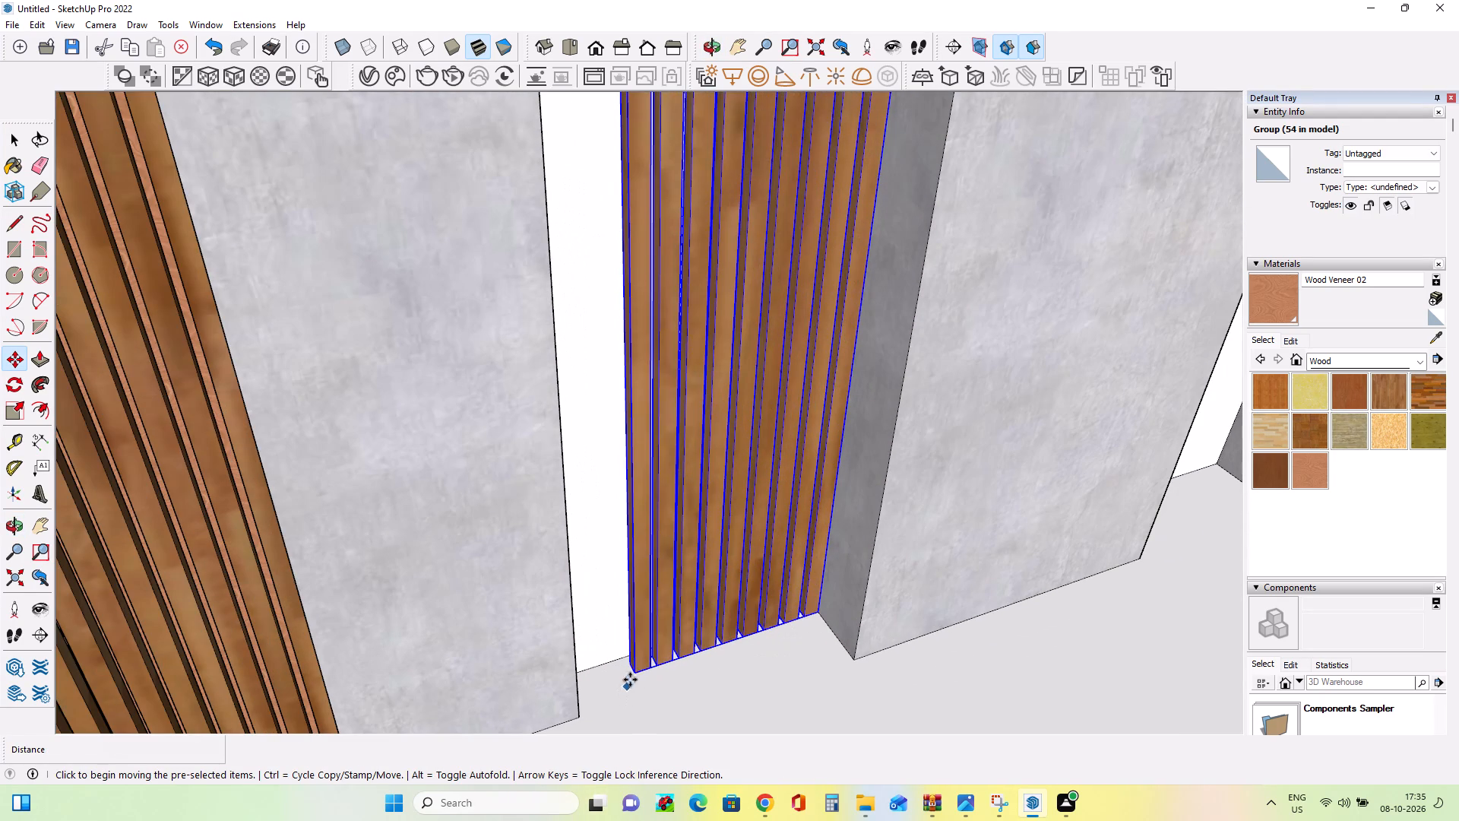
pyautogui.click(630, 671)
pyautogui.click(629, 662)
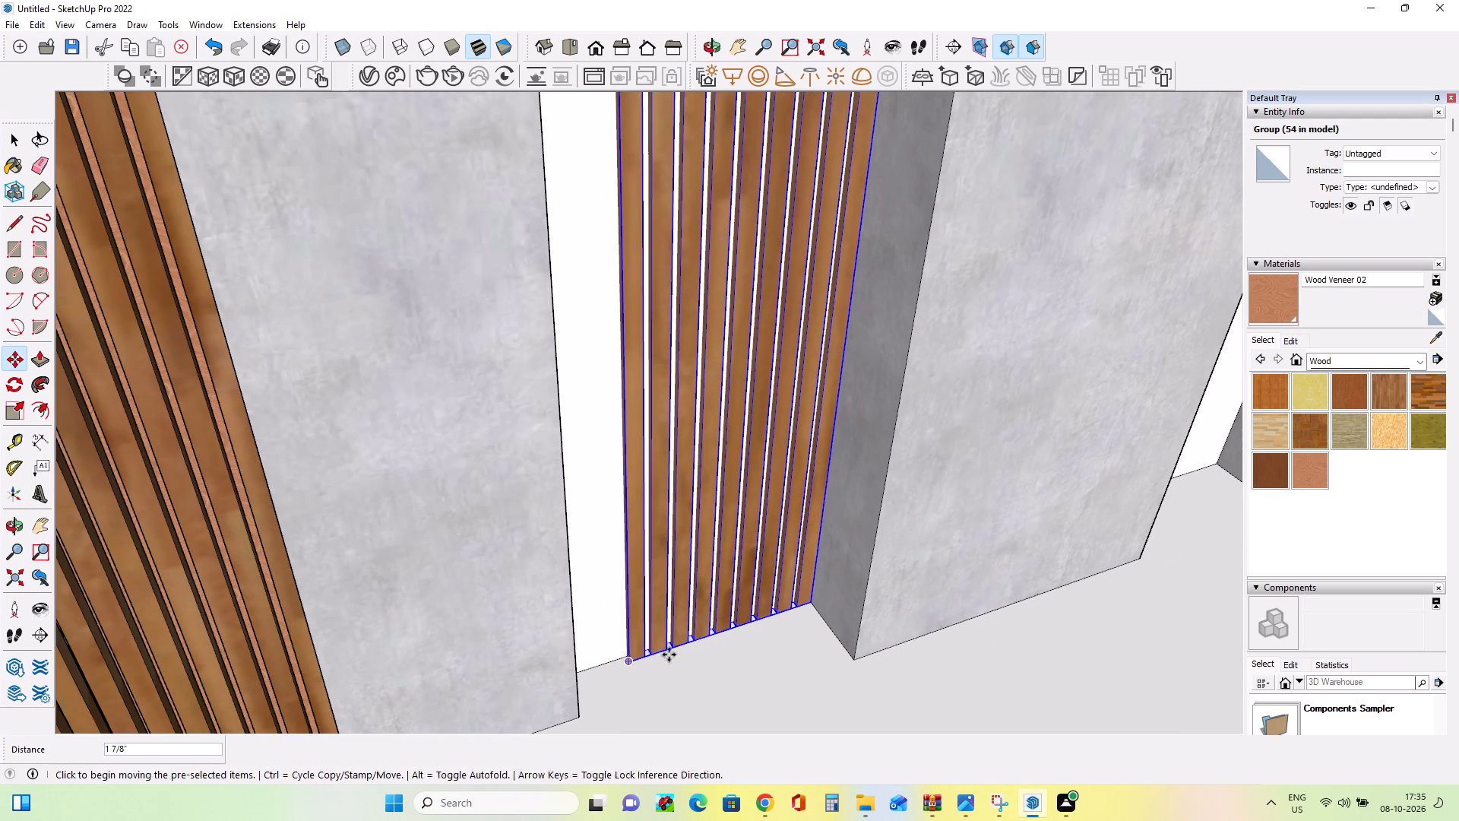
# Paint the white panel behind the slats with Wood Veneer 02.
pyautogui.moveTo(771, 625); pyautogui.dragTo(717, 616, button='middle')
pyautogui.click(1322, 468)
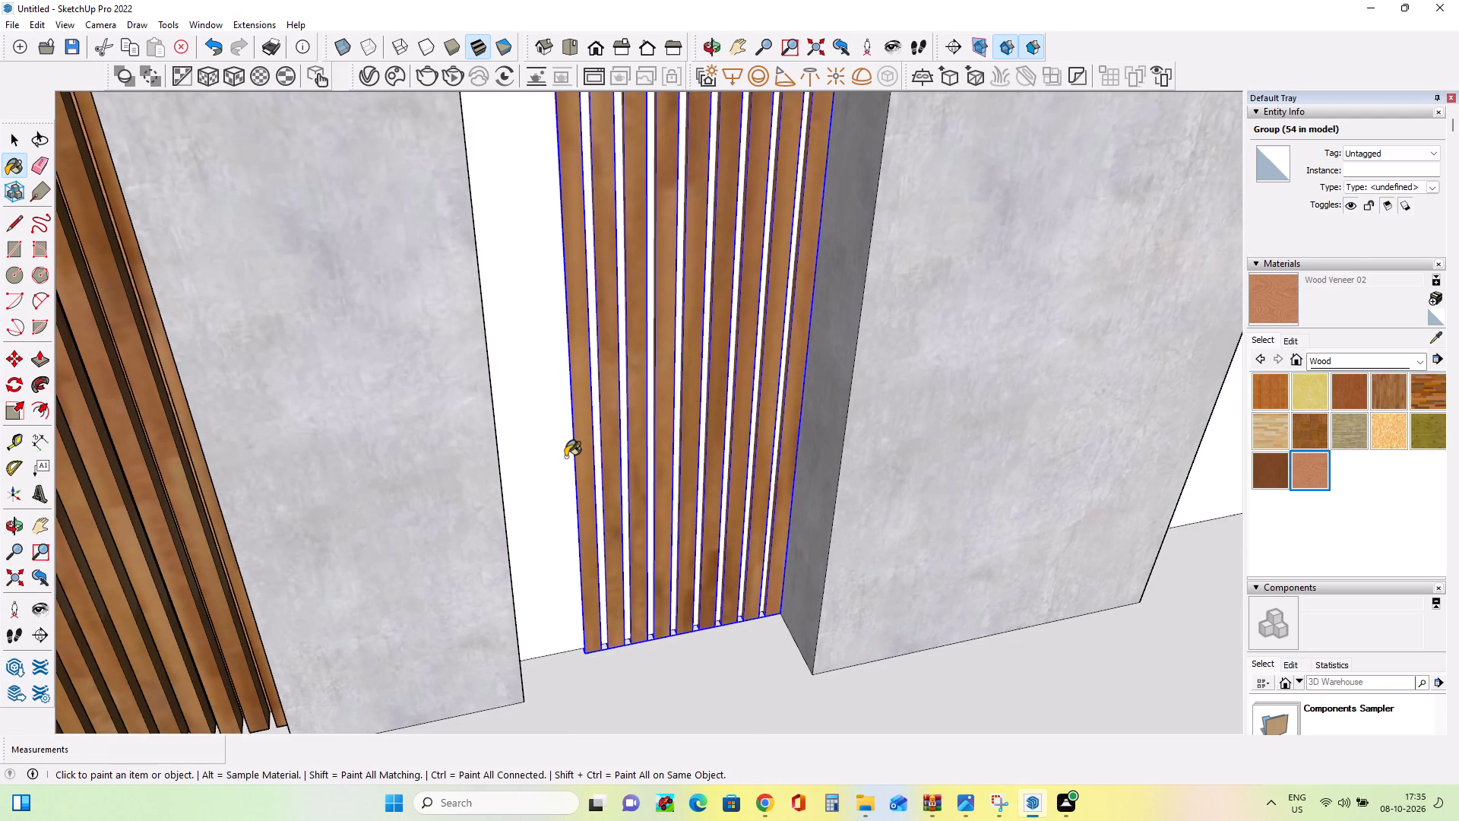
pyautogui.click(565, 457)
pyautogui.moveTo(582, 501); pyautogui.dragTo(590, 523, button='middle')
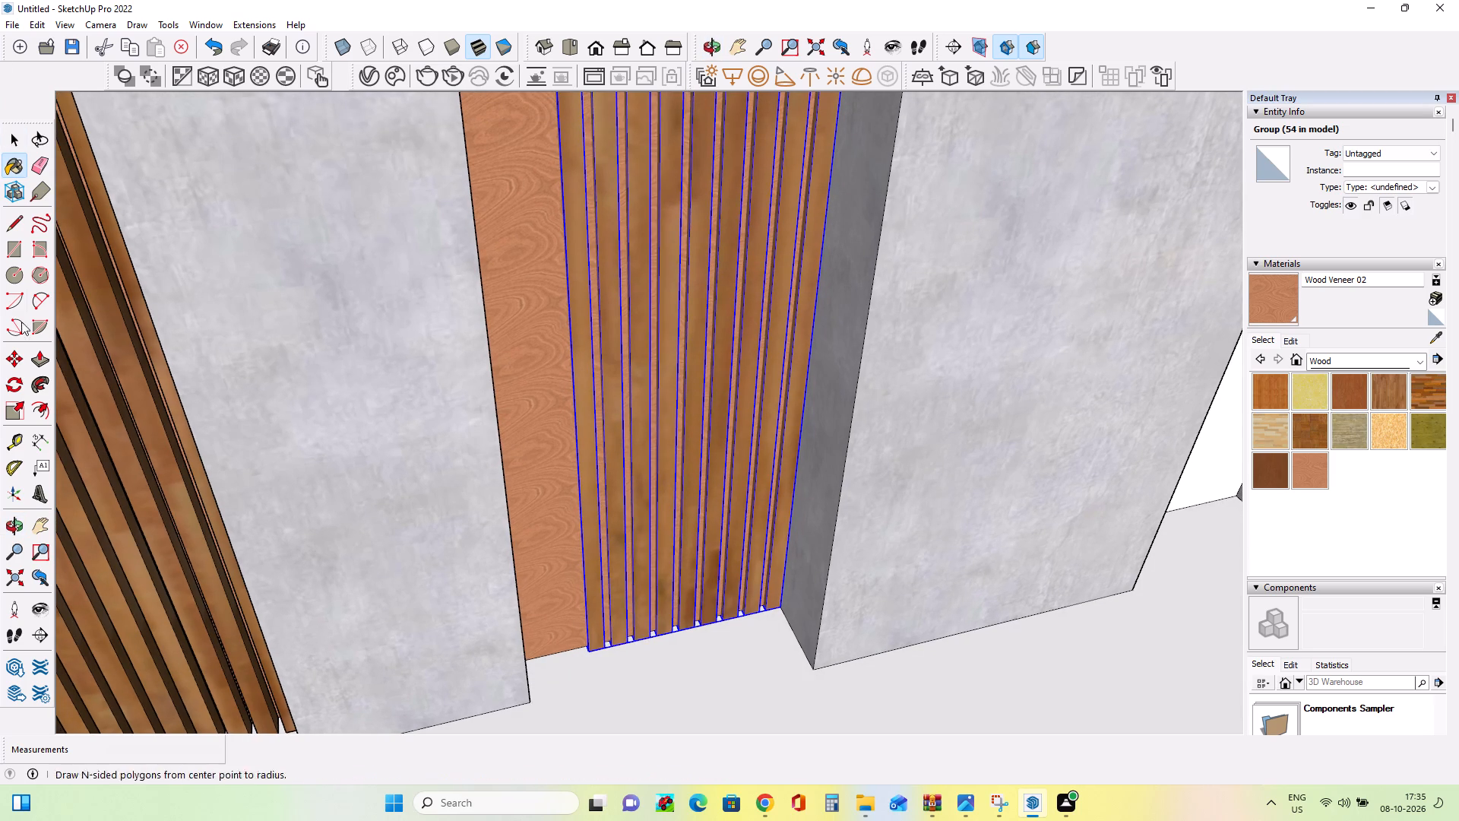
# Copy the slat group sideways toward the boundary wall to cover the panel's bare strip.
pyautogui.click(11, 364)
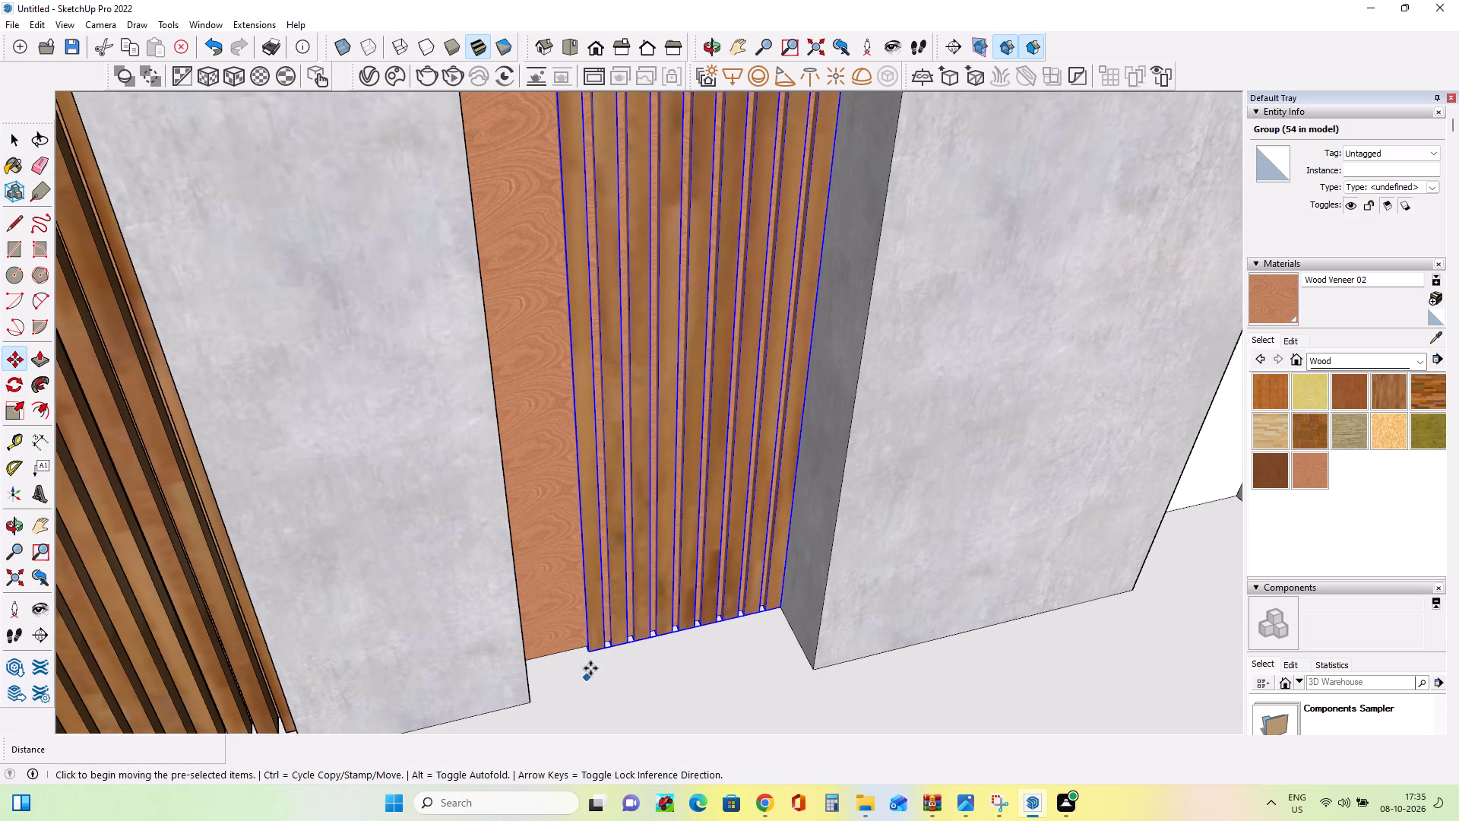
pyautogui.click(593, 657)
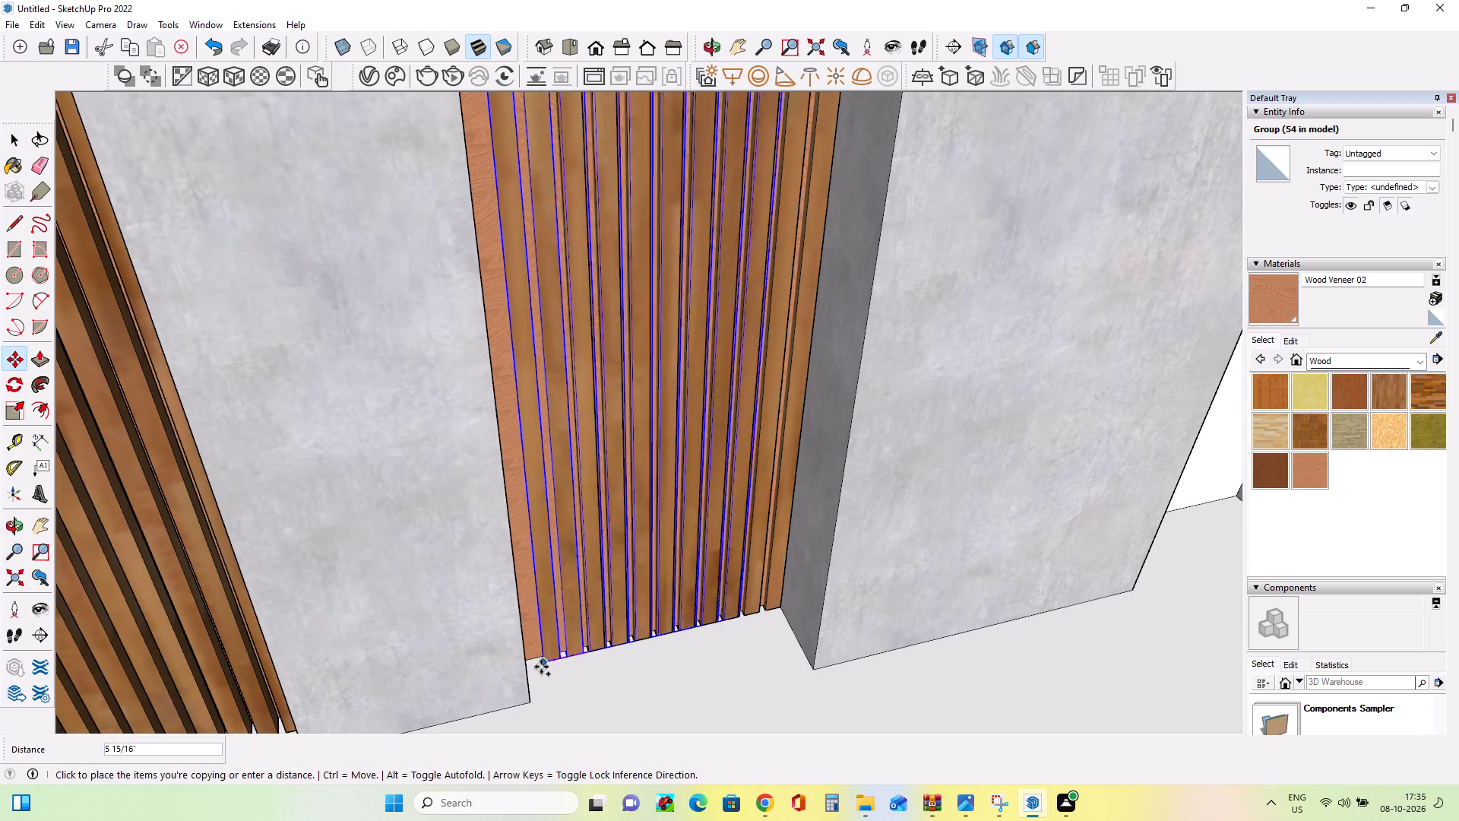
pyautogui.click(526, 667)
# Move the new slat copy about 7 7/8" back from its bottom corner to line up with the original slats on the panel.
pyautogui.moveTo(625, 673); pyautogui.dragTo(443, 590, button='middle')
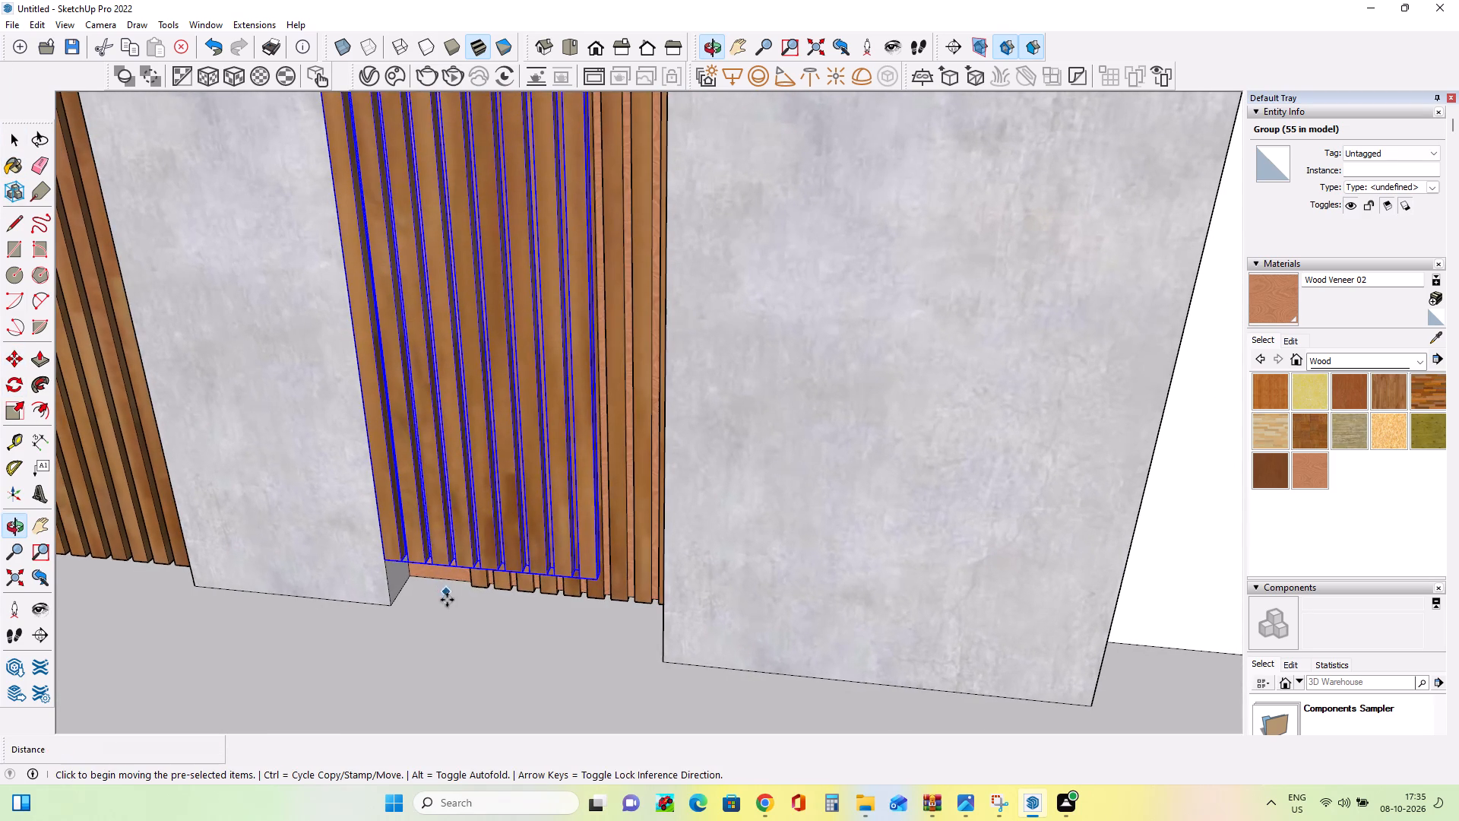
pyautogui.click(597, 585)
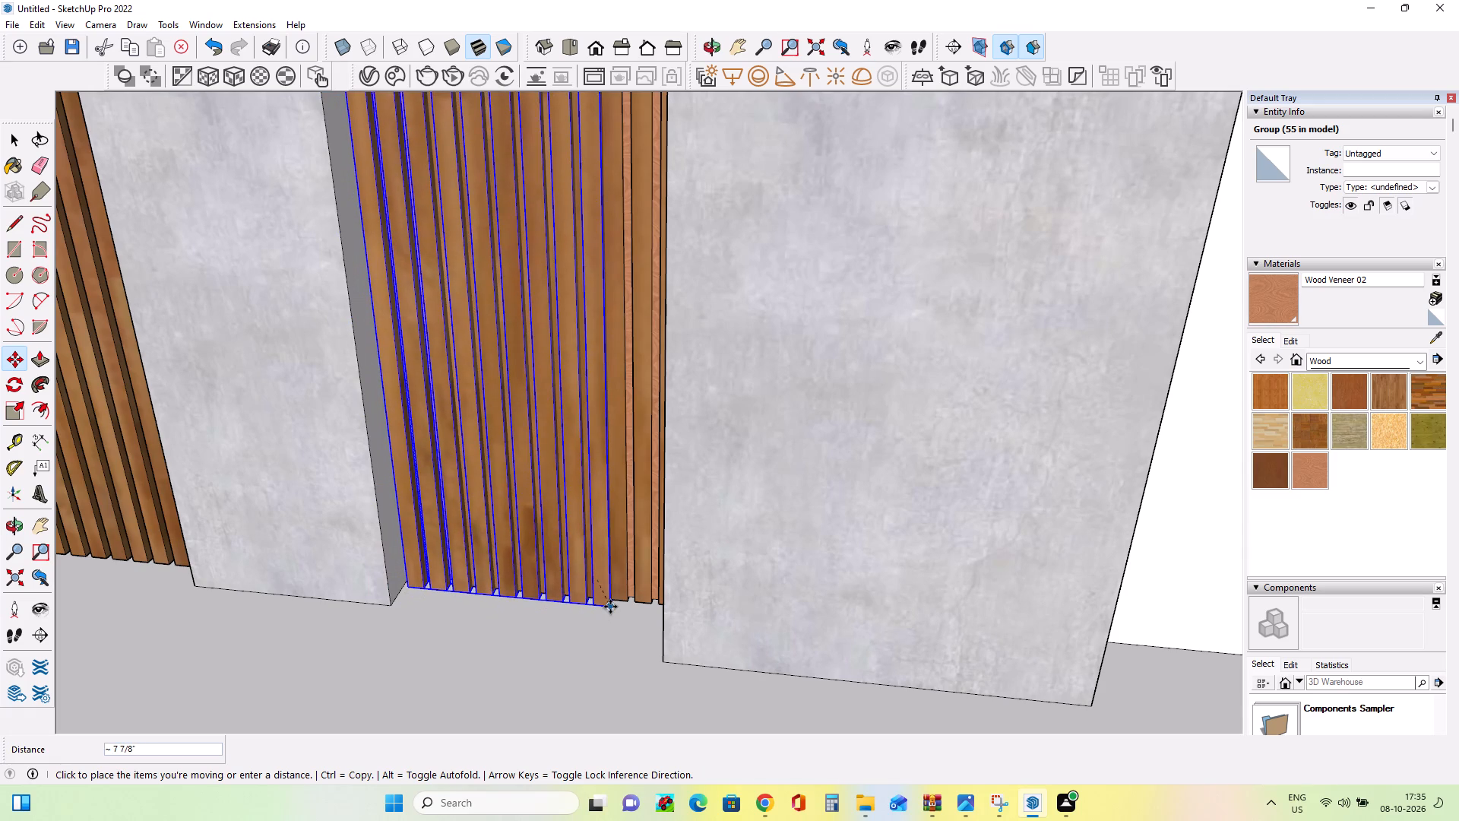
pyautogui.click(610, 604)
pyautogui.scroll(-5, 610, 594)
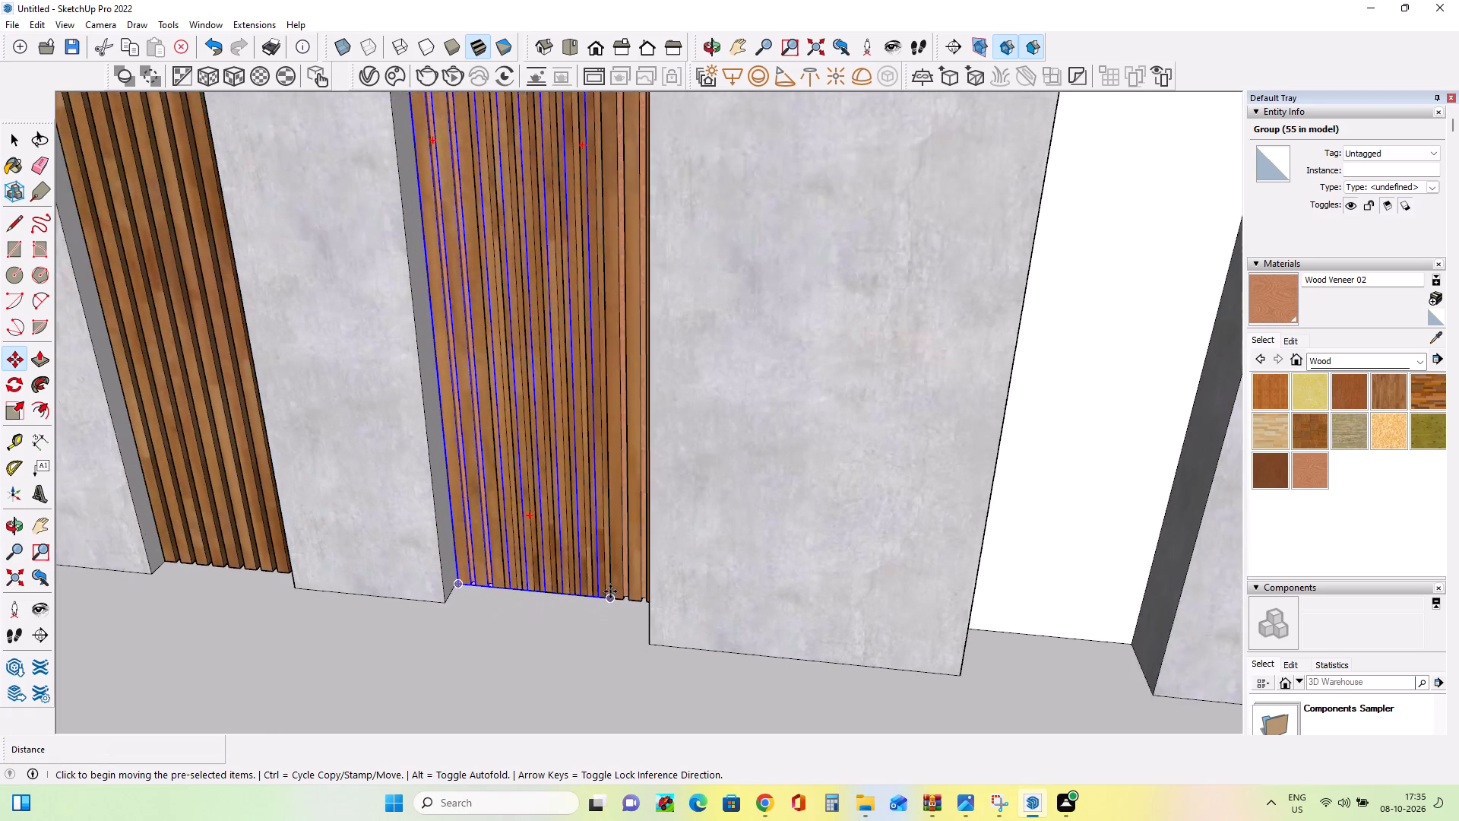
pyautogui.scroll(-6, 610, 591)
pyautogui.moveTo(610, 591); pyautogui.dragTo(642, 575, button='middle')
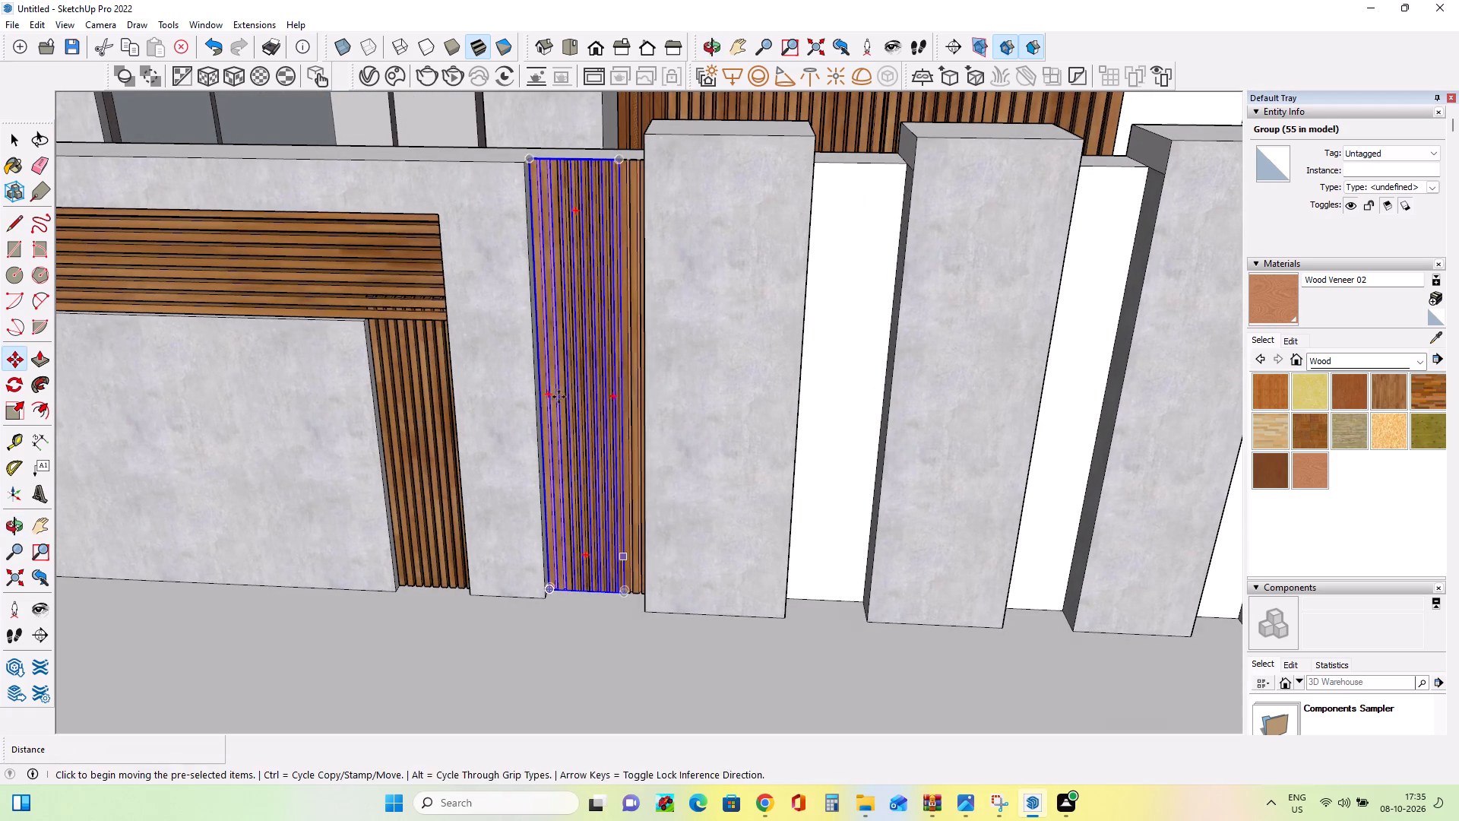
pyautogui.scroll(-11, 878, 466)
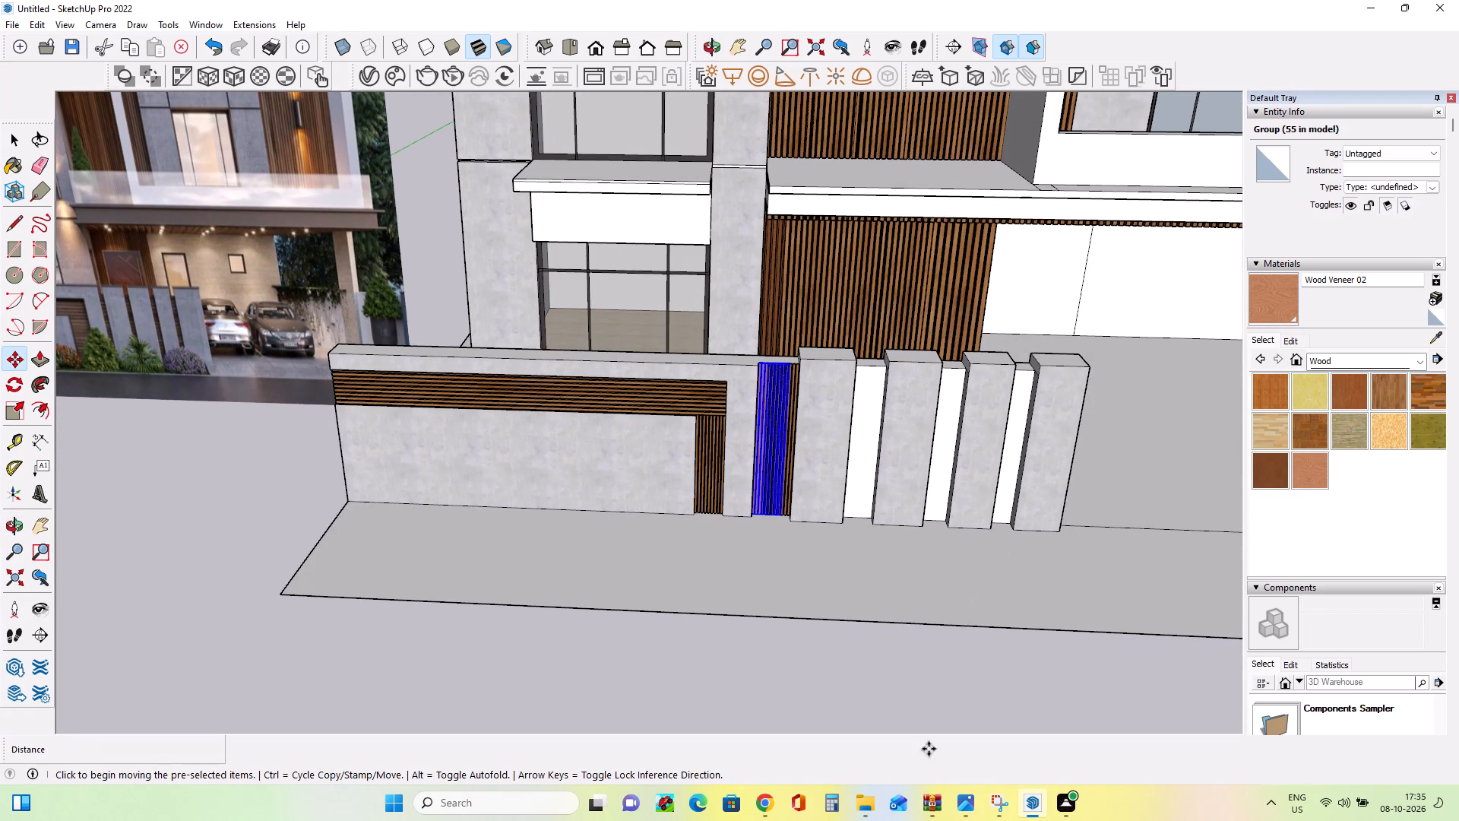
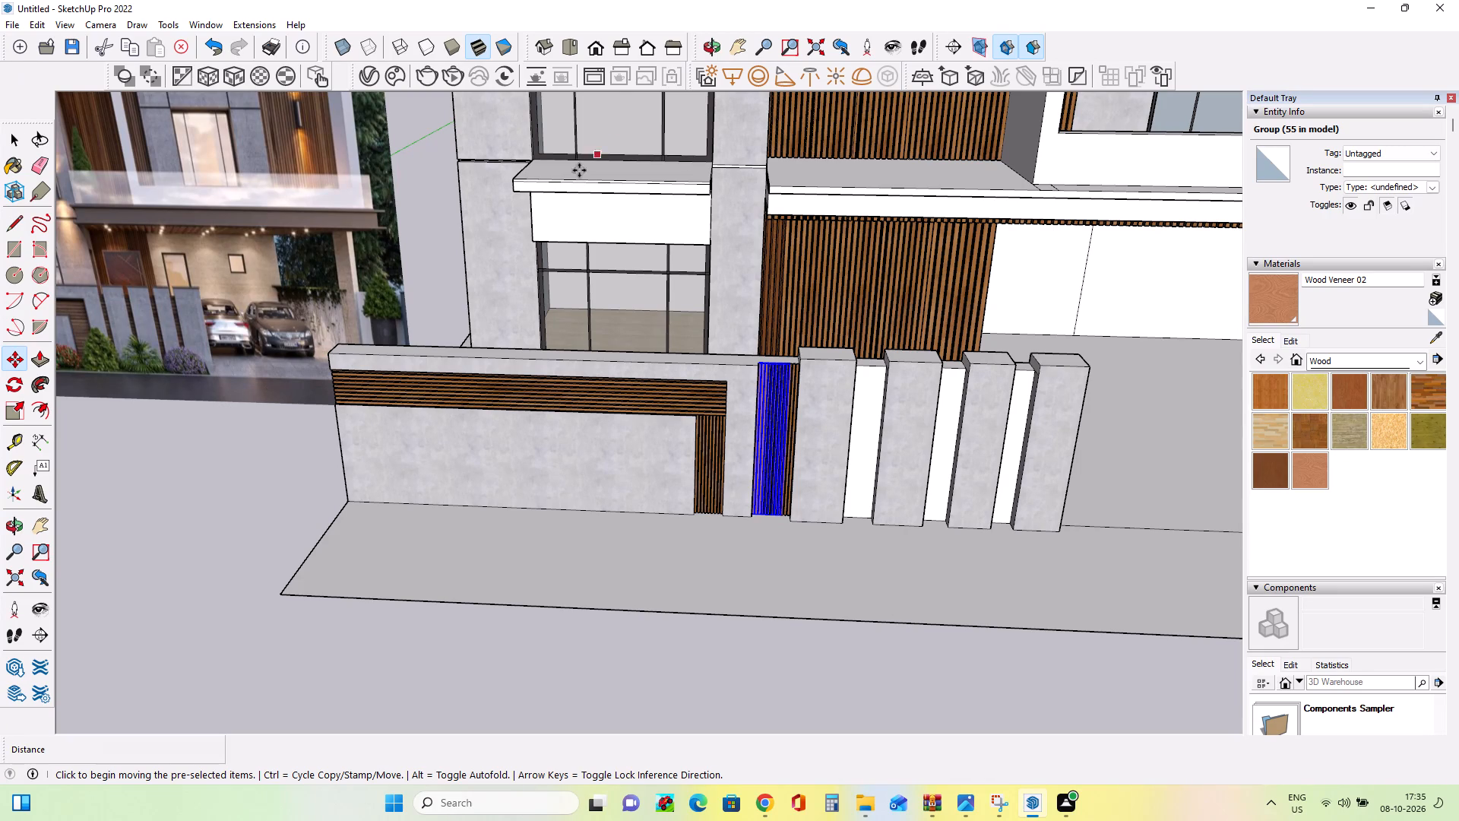
# Copy the slat group from its bottom corner about 6' 9 15/16" sideways into the gap between the first and second pillars.
pyautogui.scroll(3, 793, 455)
pyautogui.moveTo(778, 442); pyautogui.dragTo(774, 395, button='middle')
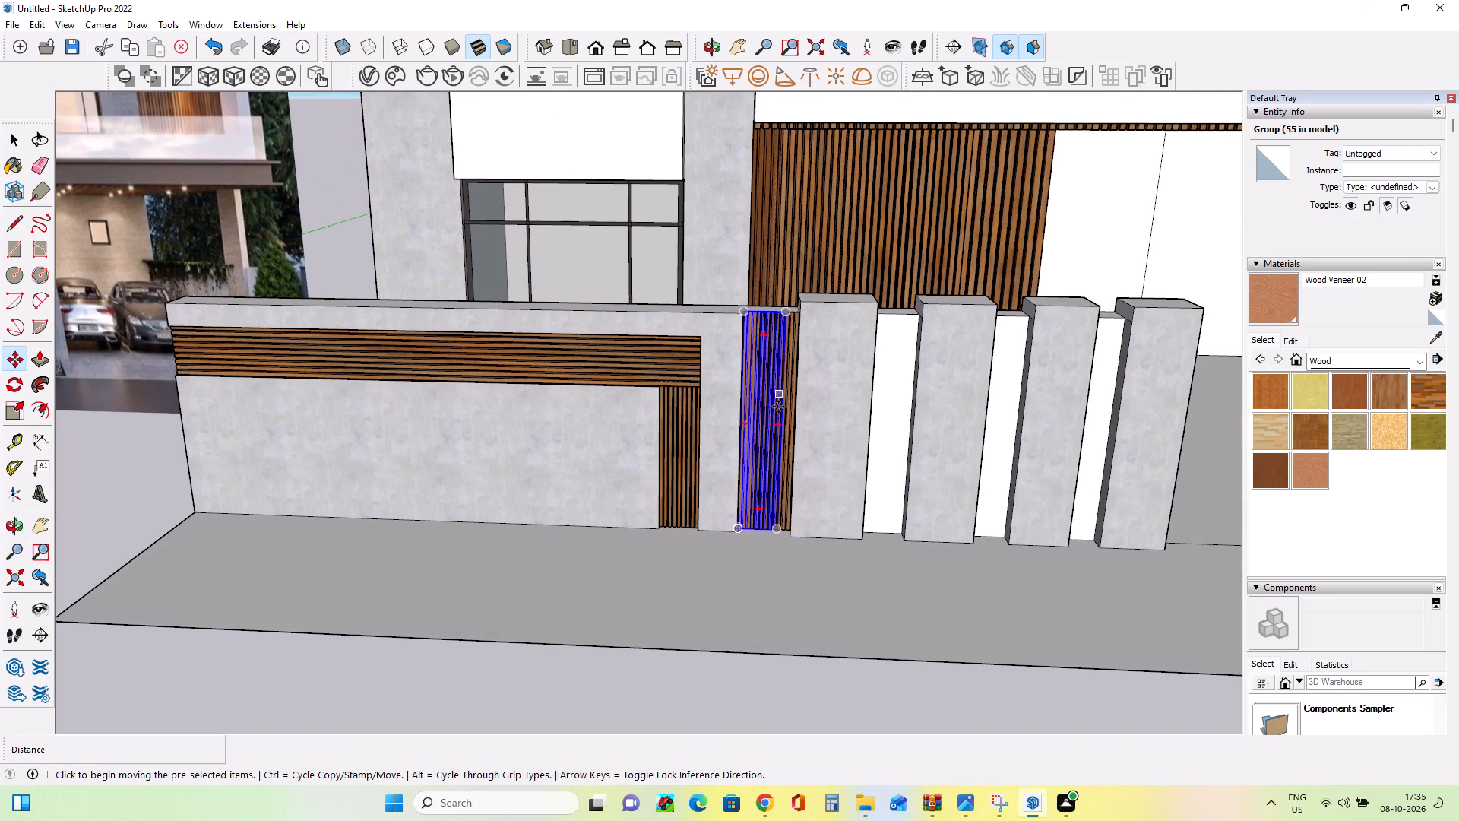
pyautogui.click(780, 534)
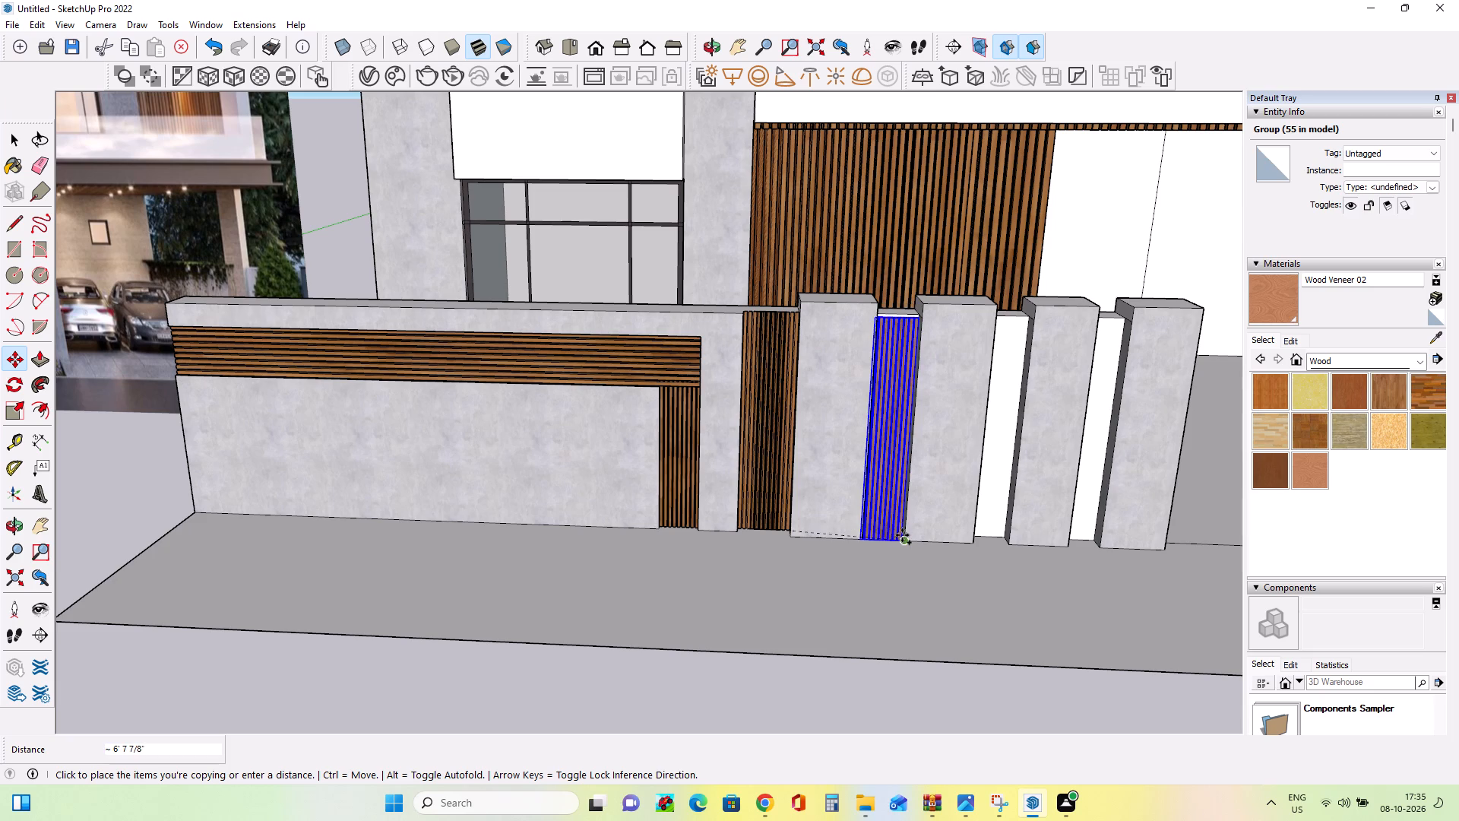
pyautogui.scroll(3, 901, 542)
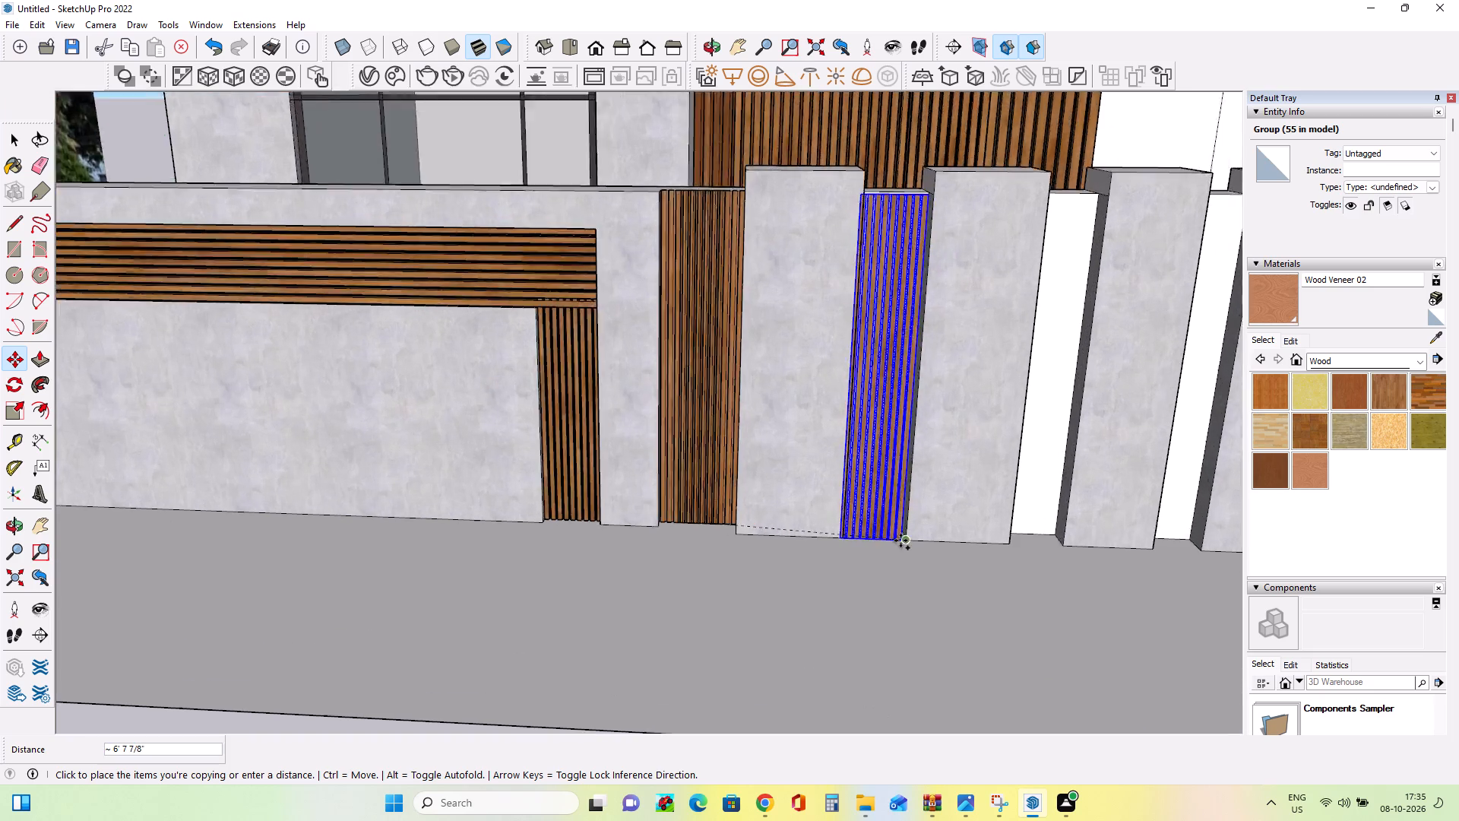
pyautogui.scroll(5, 900, 540)
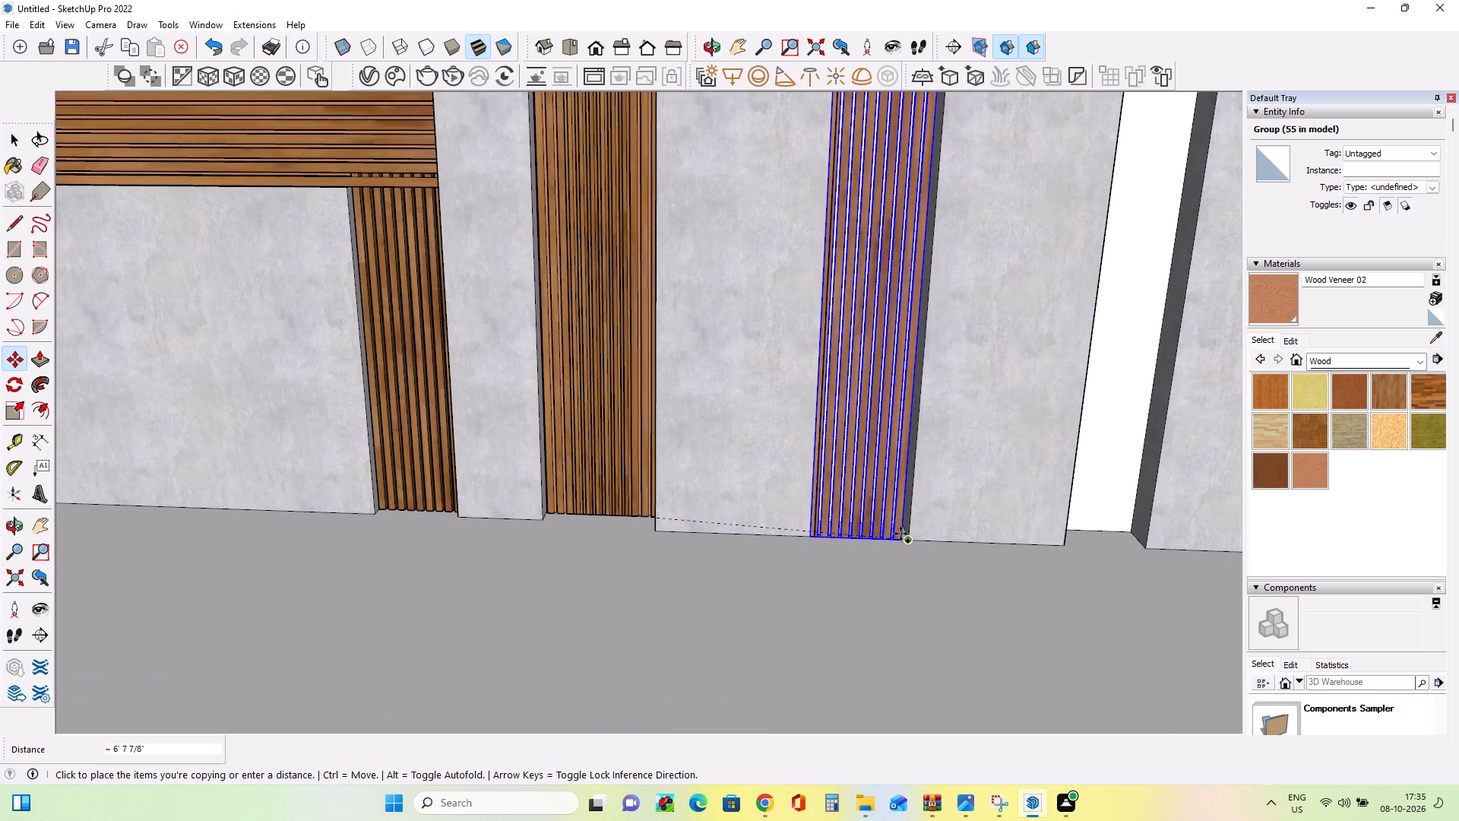
pyautogui.scroll(9, 897, 534)
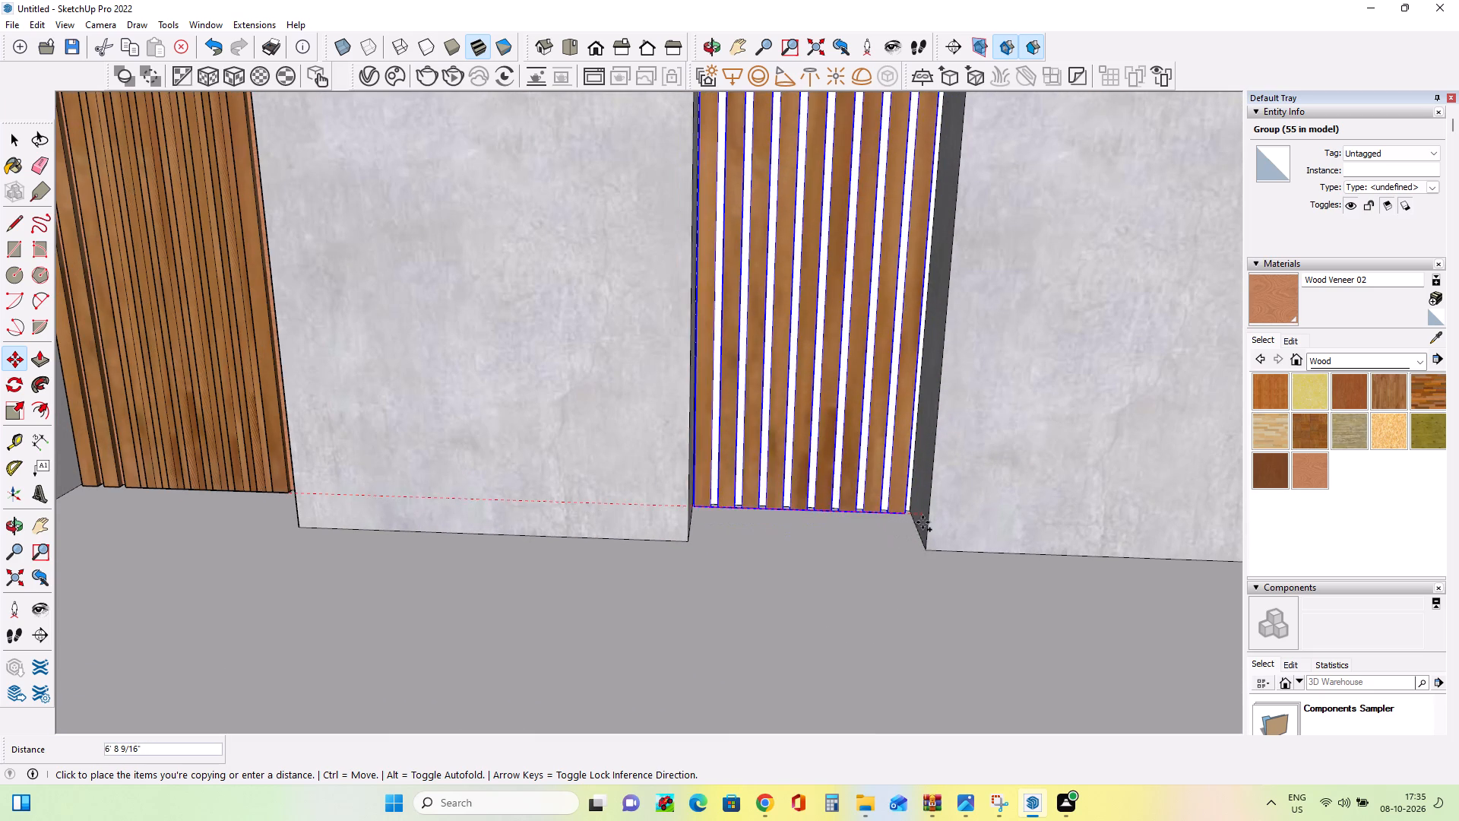
pyautogui.click(934, 522)
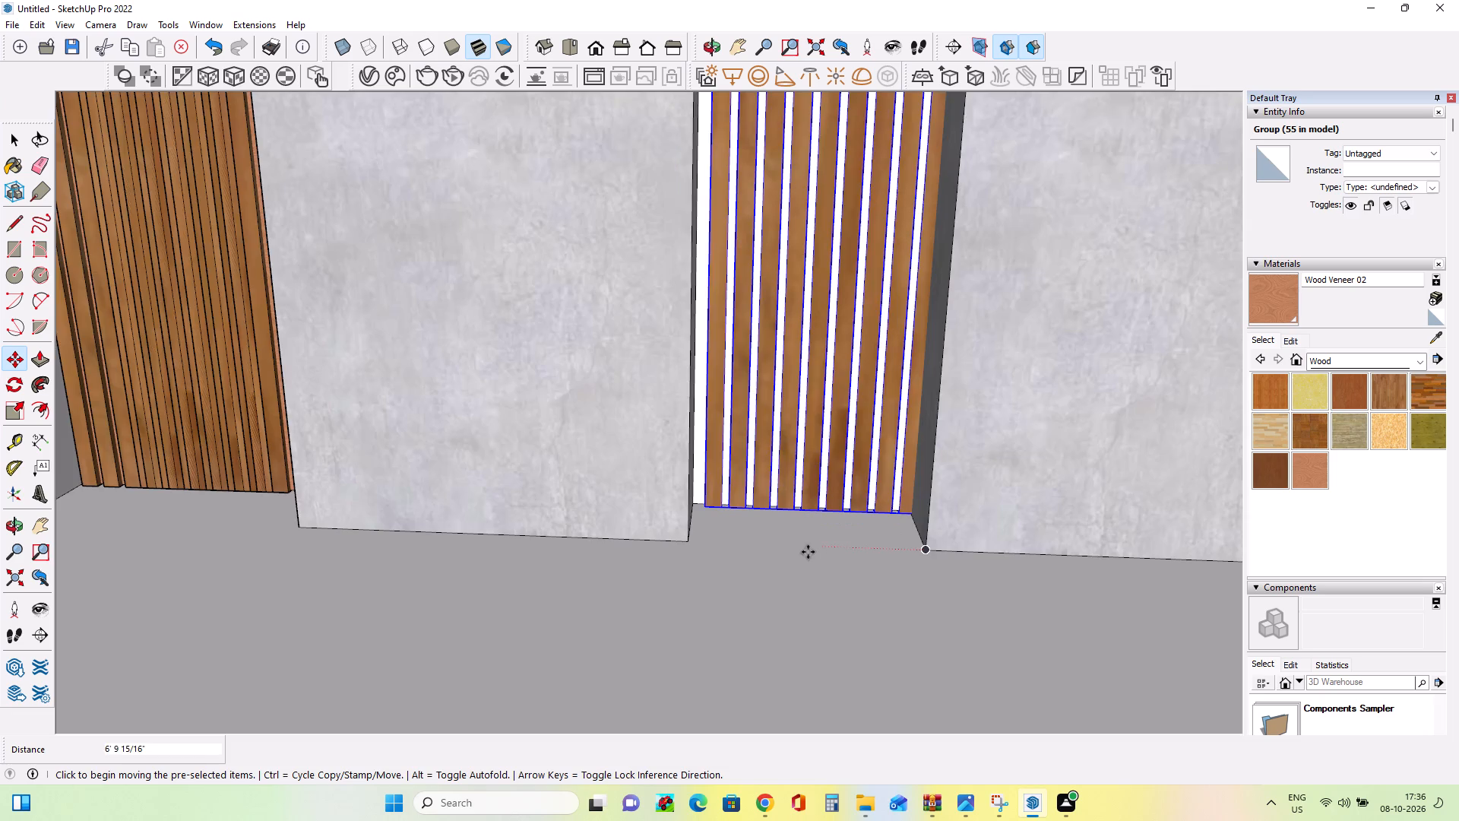
# Paint the white panel behind the new slats between the first and second pillars with Wood Veneer 02.
pyautogui.scroll(4, 803, 550)
pyautogui.moveTo(802, 502); pyautogui.dragTo(831, 528, button='middle')
pyautogui.click(1300, 475)
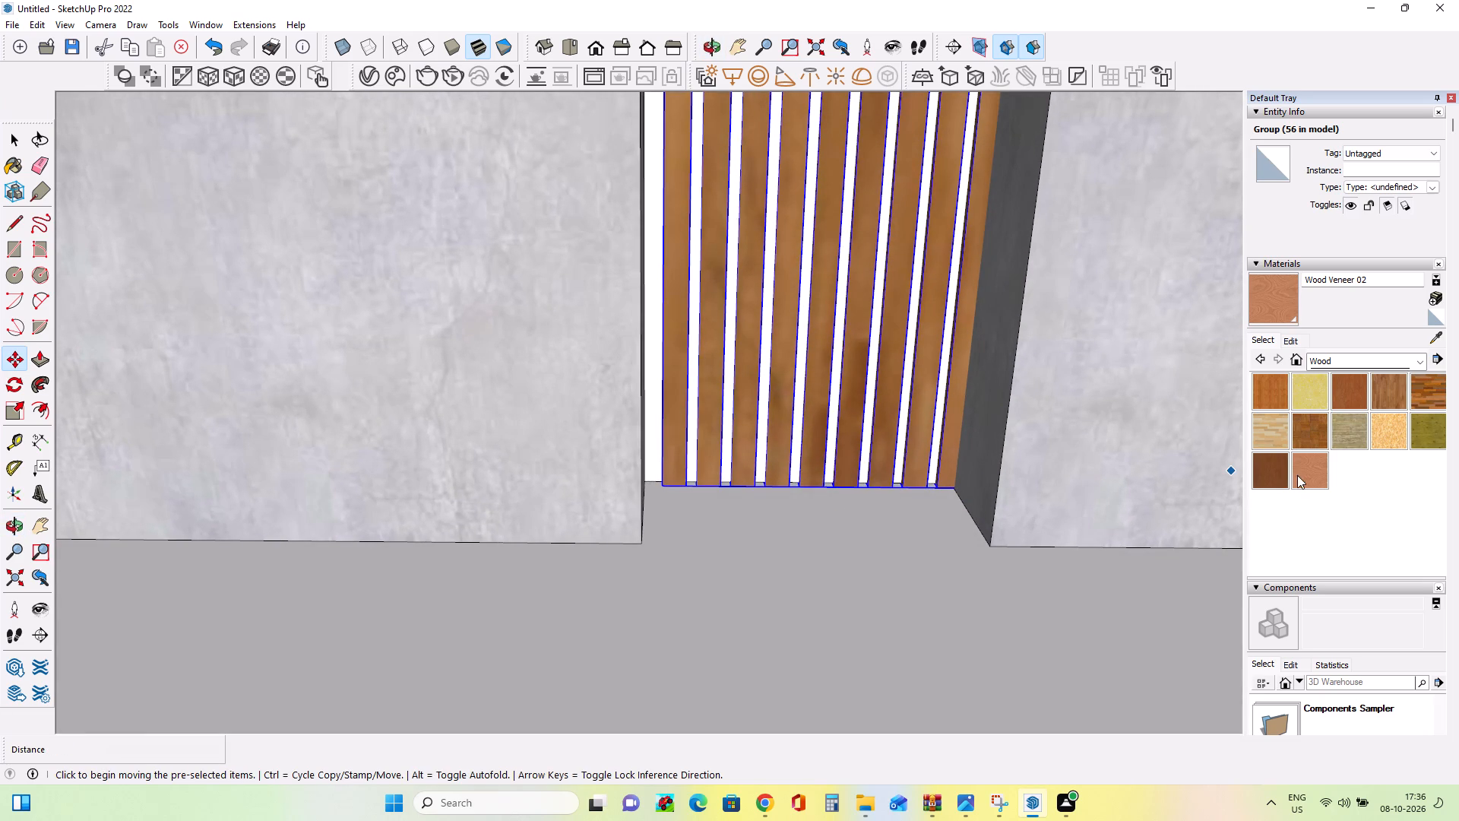
pyautogui.click(650, 424)
pyautogui.scroll(-6, 657, 426)
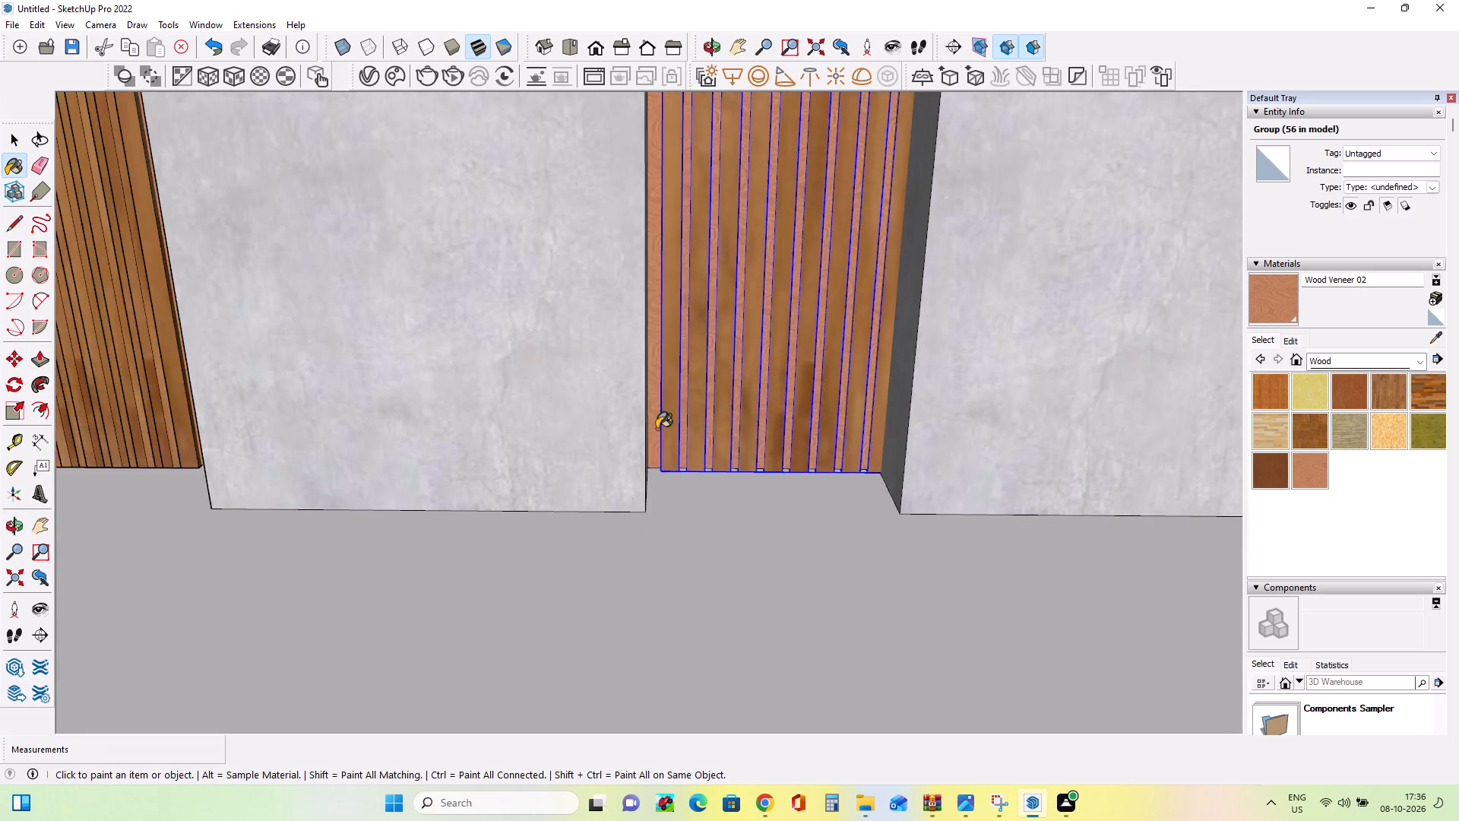
pyautogui.scroll(-15, 657, 429)
pyautogui.scroll(1, 657, 429)
pyautogui.scroll(-4, 657, 429)
pyautogui.moveTo(774, 398); pyautogui.dragTo(676, 406, button='middle')
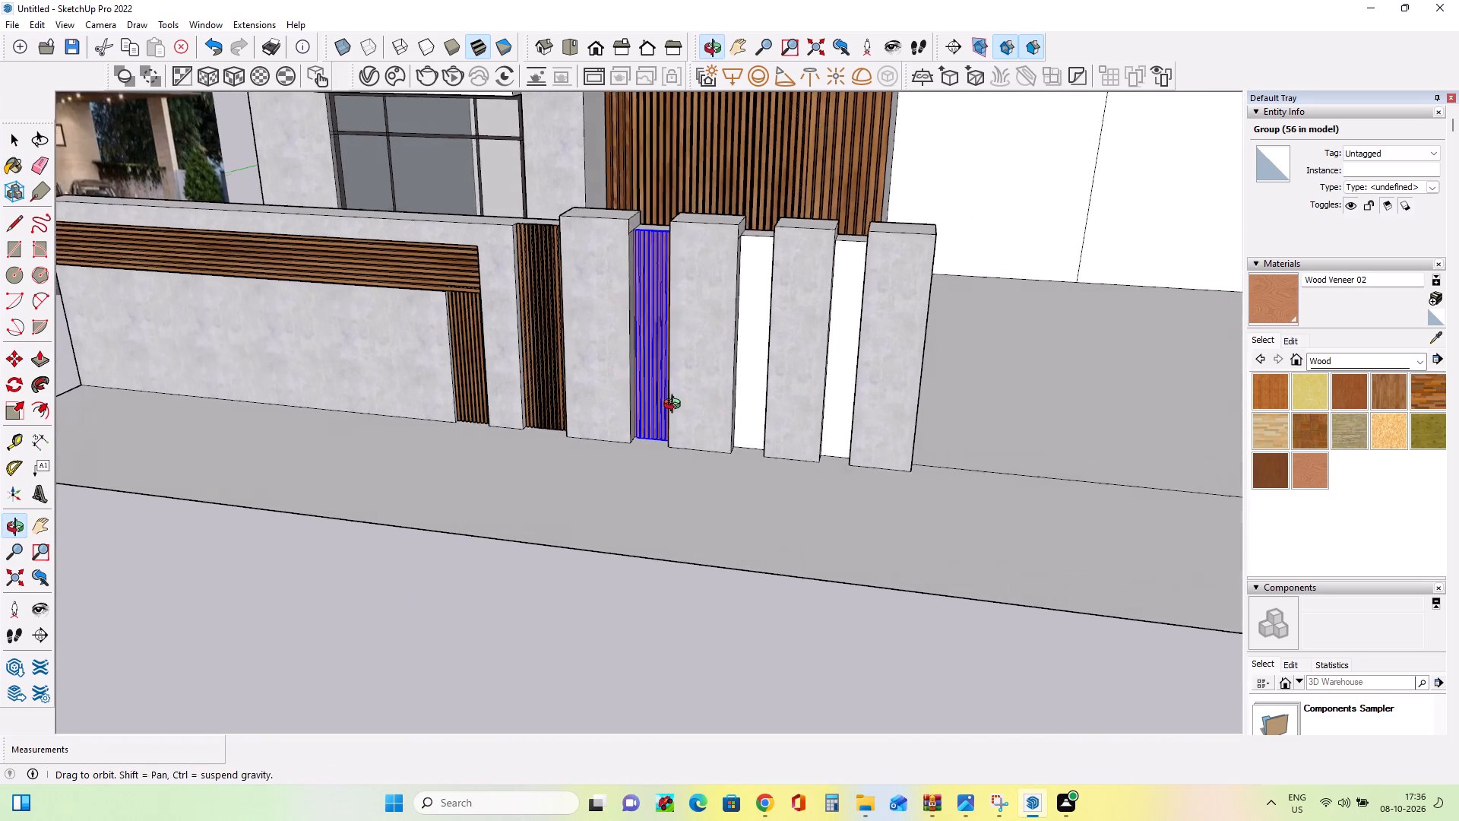
pyautogui.moveTo(676, 406); pyautogui.dragTo(674, 405, button='middle')
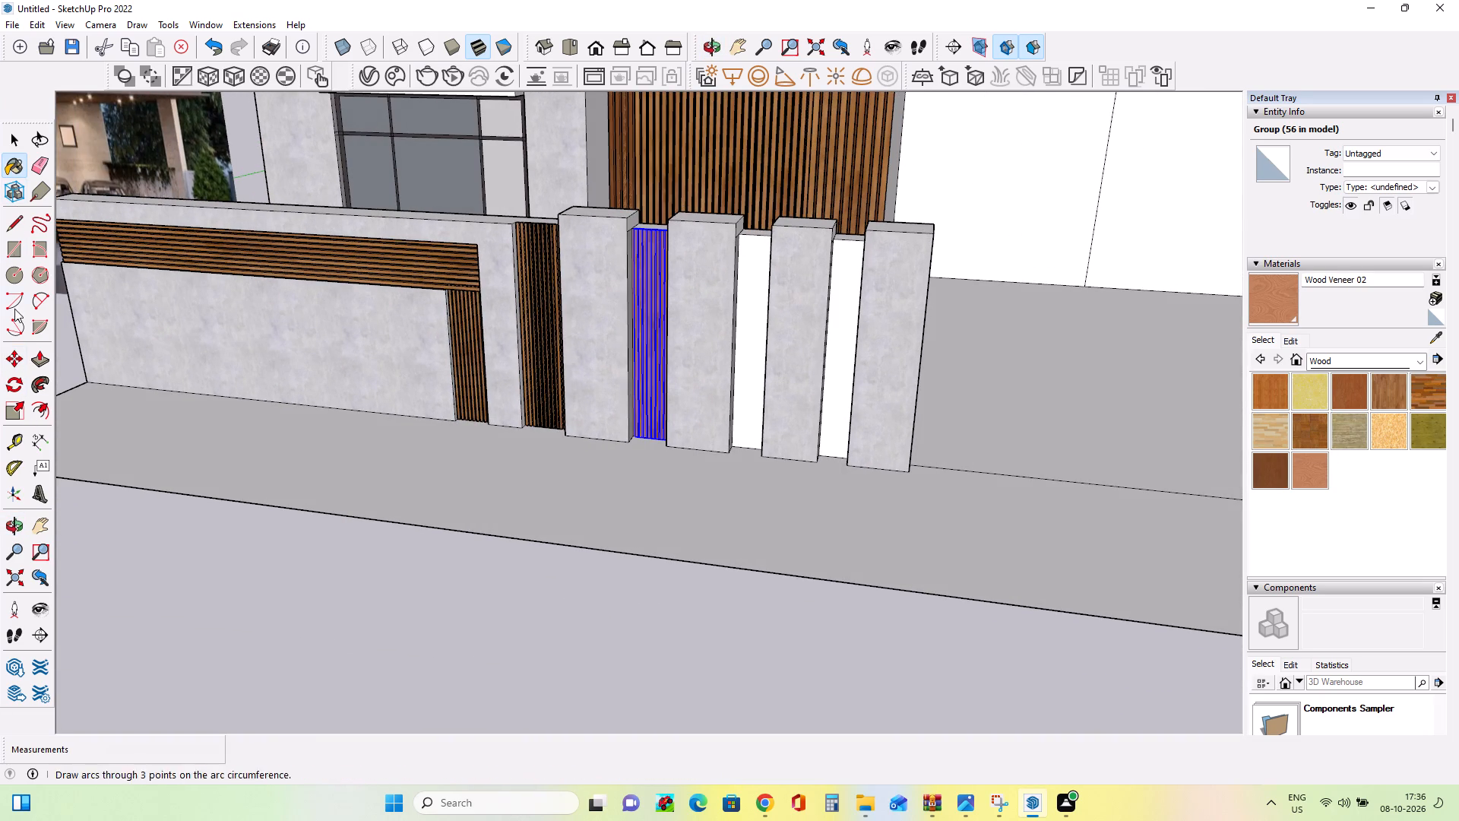
# Copy the slat group about 5' 5 7/8" sideways into the gap between the second and third pillars.
pyautogui.click(17, 139)
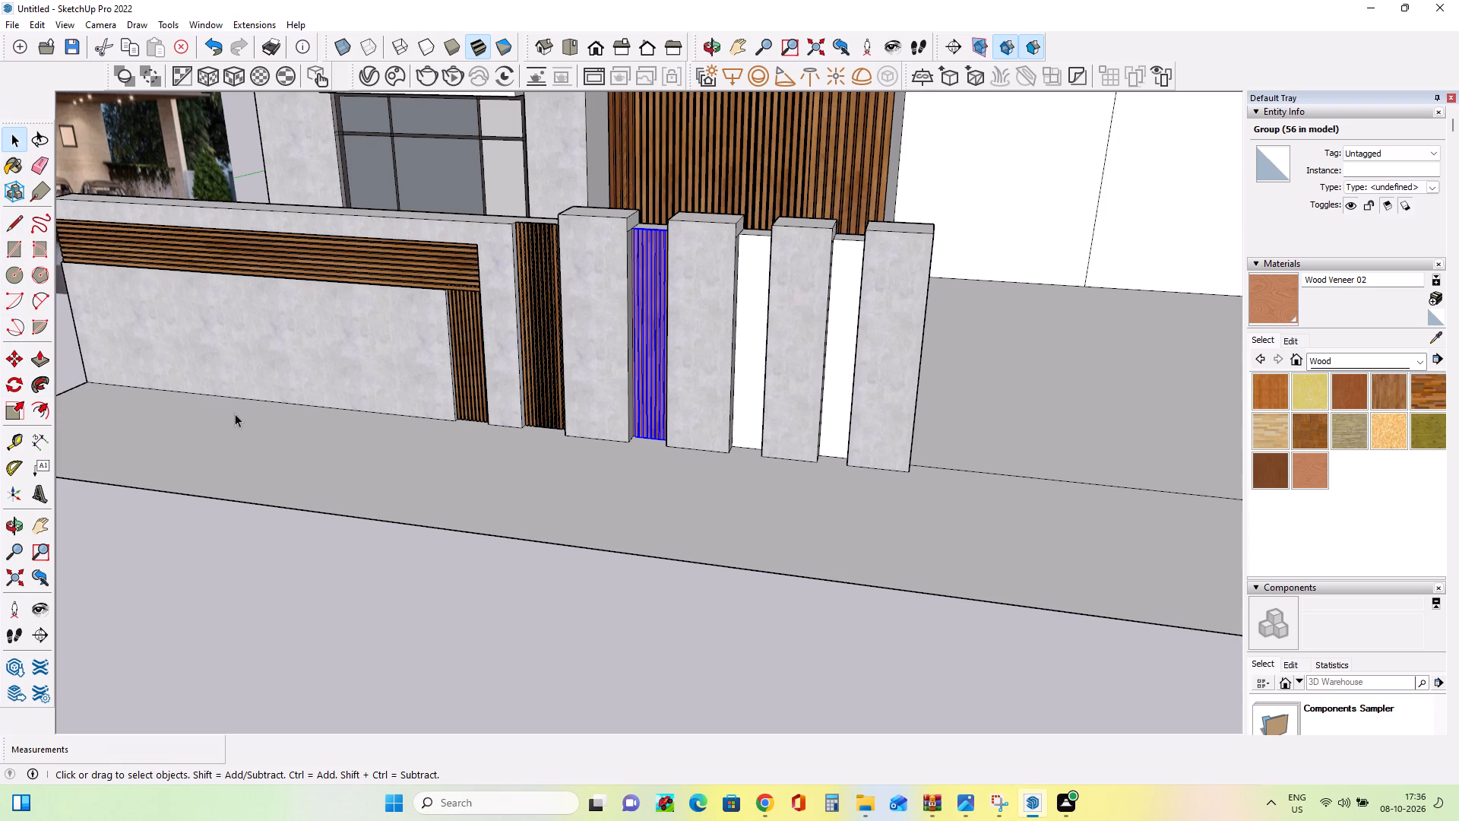
pyautogui.click(18, 357)
pyautogui.scroll(3, 713, 447)
pyautogui.scroll(2, 642, 461)
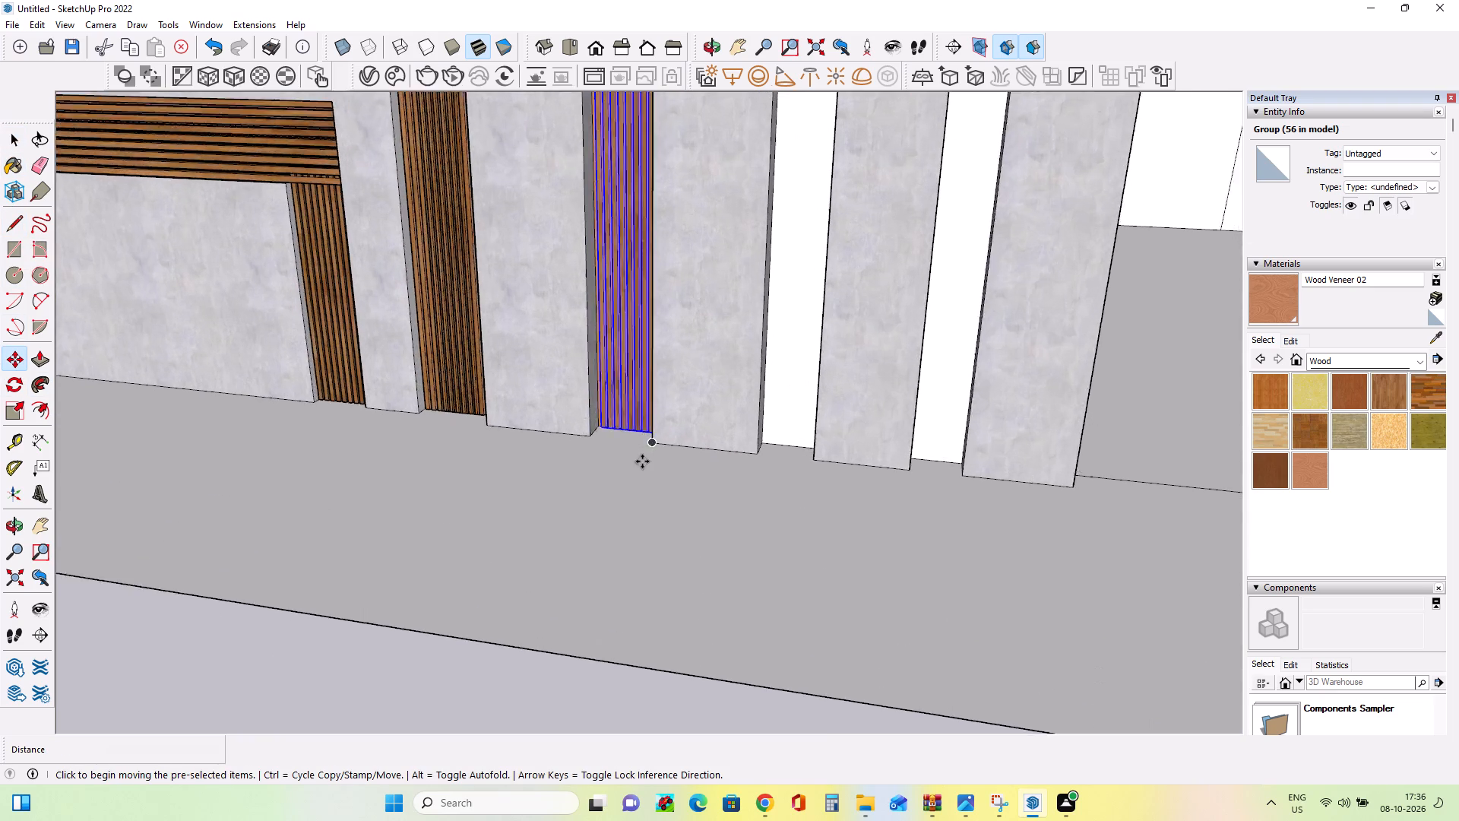
pyautogui.scroll(2, 642, 461)
pyautogui.click(653, 428)
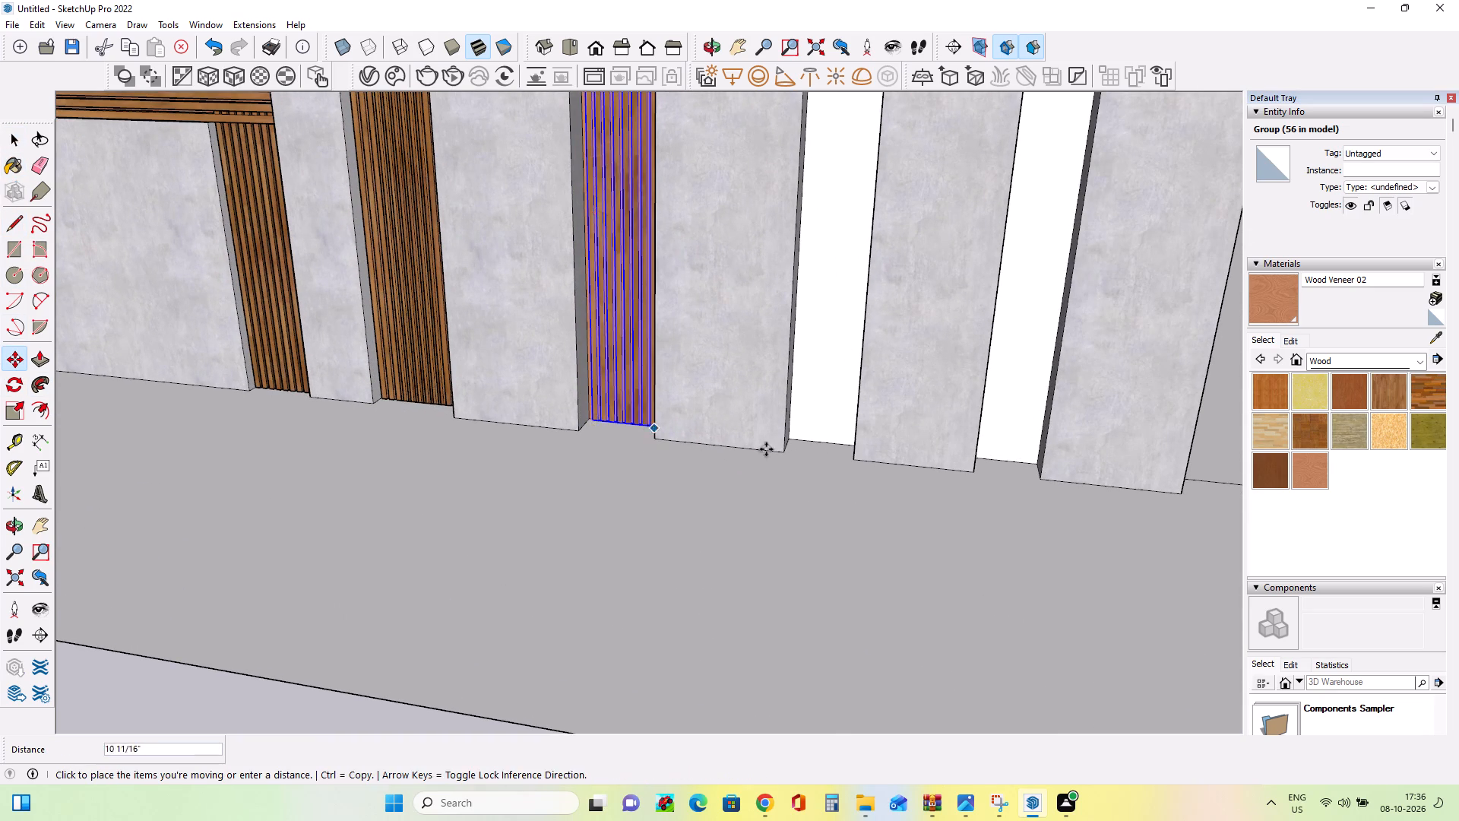
pyautogui.click(850, 449)
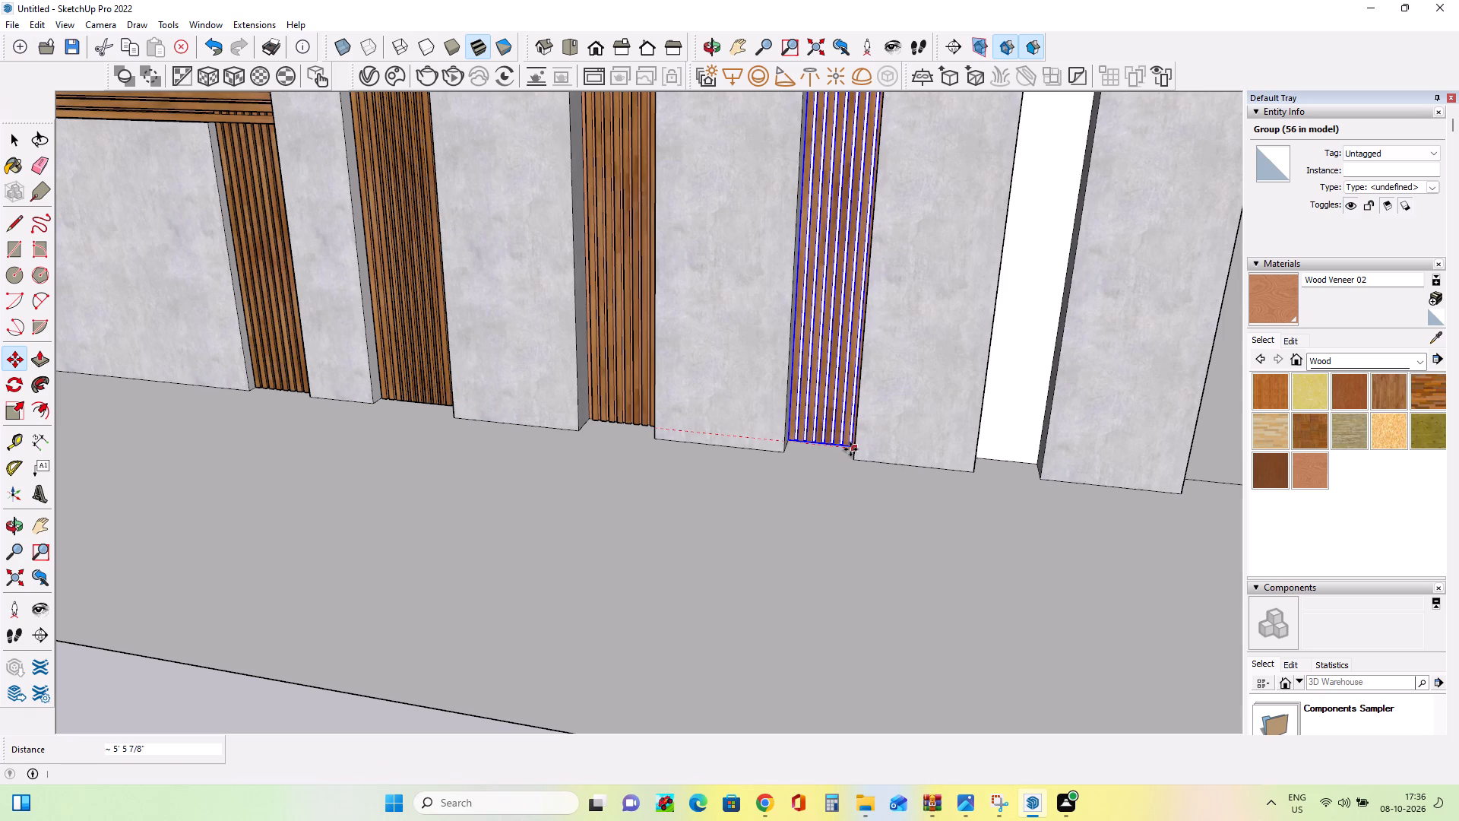
# Paint the white panels in the last two pillar gaps with Wood Veneer 02, including the one behind the new slats.
pyautogui.scroll(3, 1290, 464)
pyautogui.click(1310, 464)
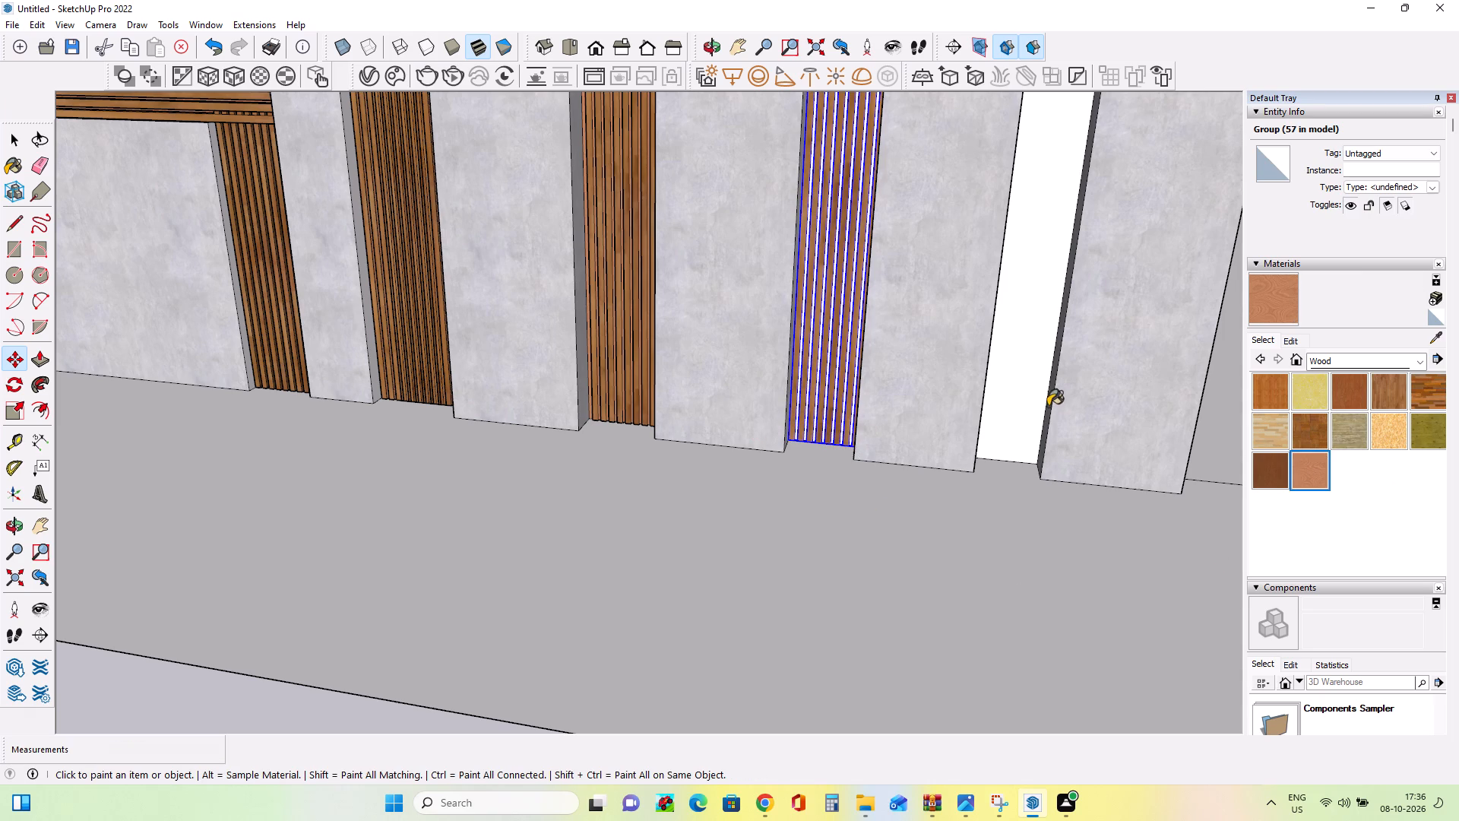
pyautogui.click(1048, 406)
pyautogui.click(1024, 404)
pyautogui.scroll(13, 795, 372)
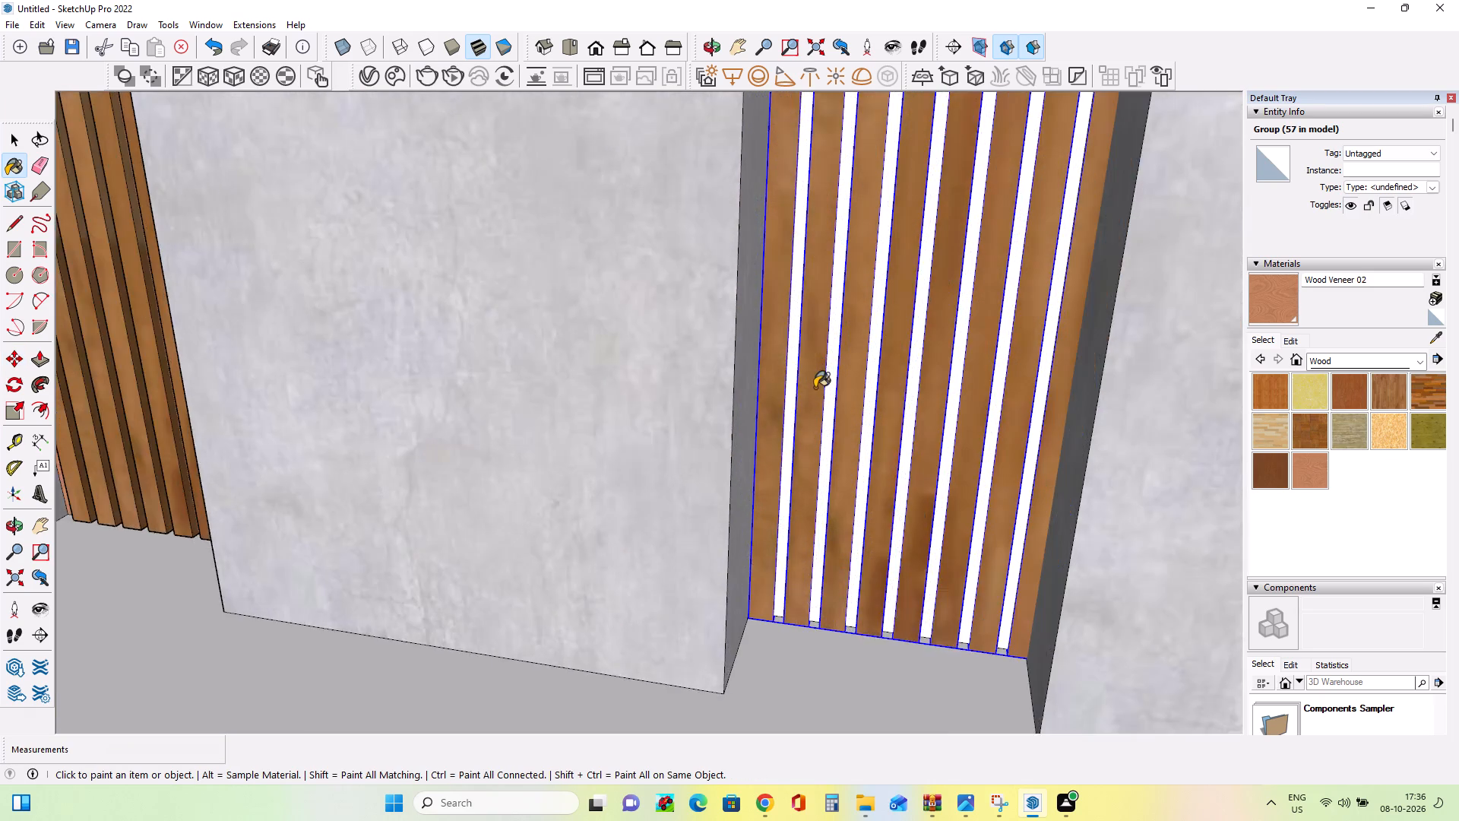
pyautogui.scroll(5, 815, 388)
pyautogui.click(841, 390)
pyautogui.scroll(-7, 838, 393)
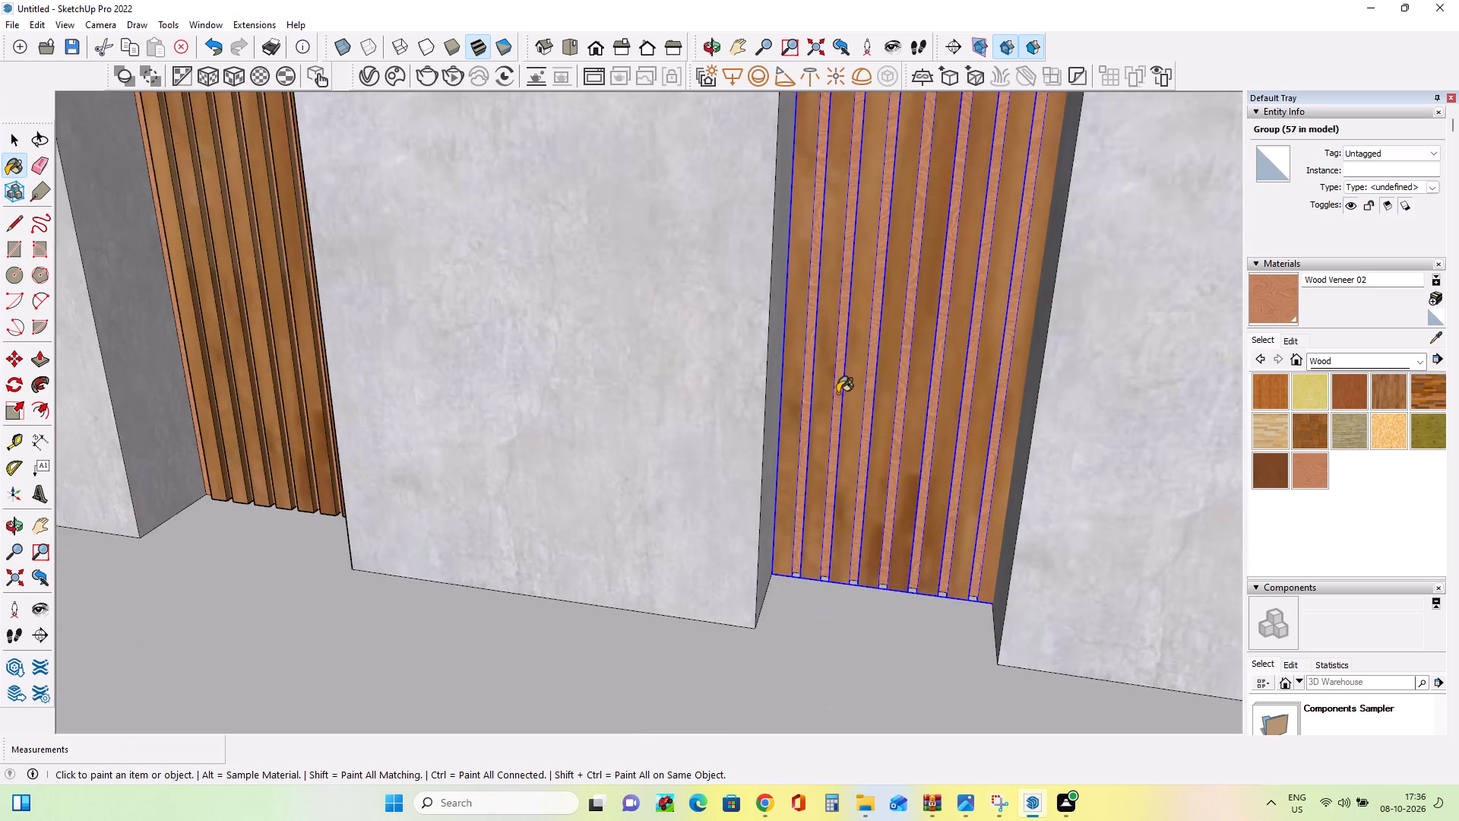
pyautogui.scroll(-16, 837, 393)
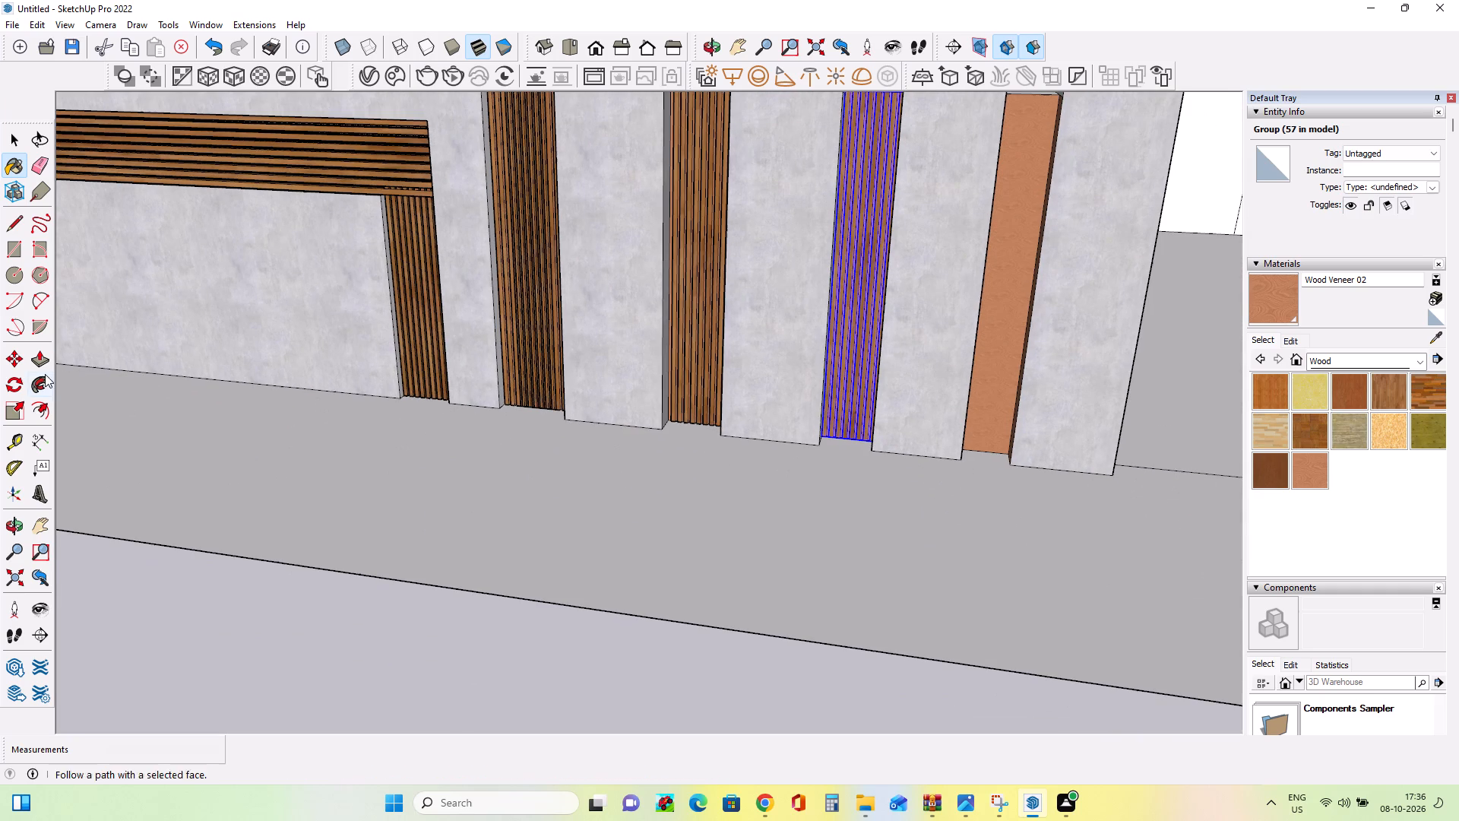
# Copy the slat group about 4' 7 7/8" sideways into the last gap, between the third and fourth pillars.
pyautogui.click(9, 363)
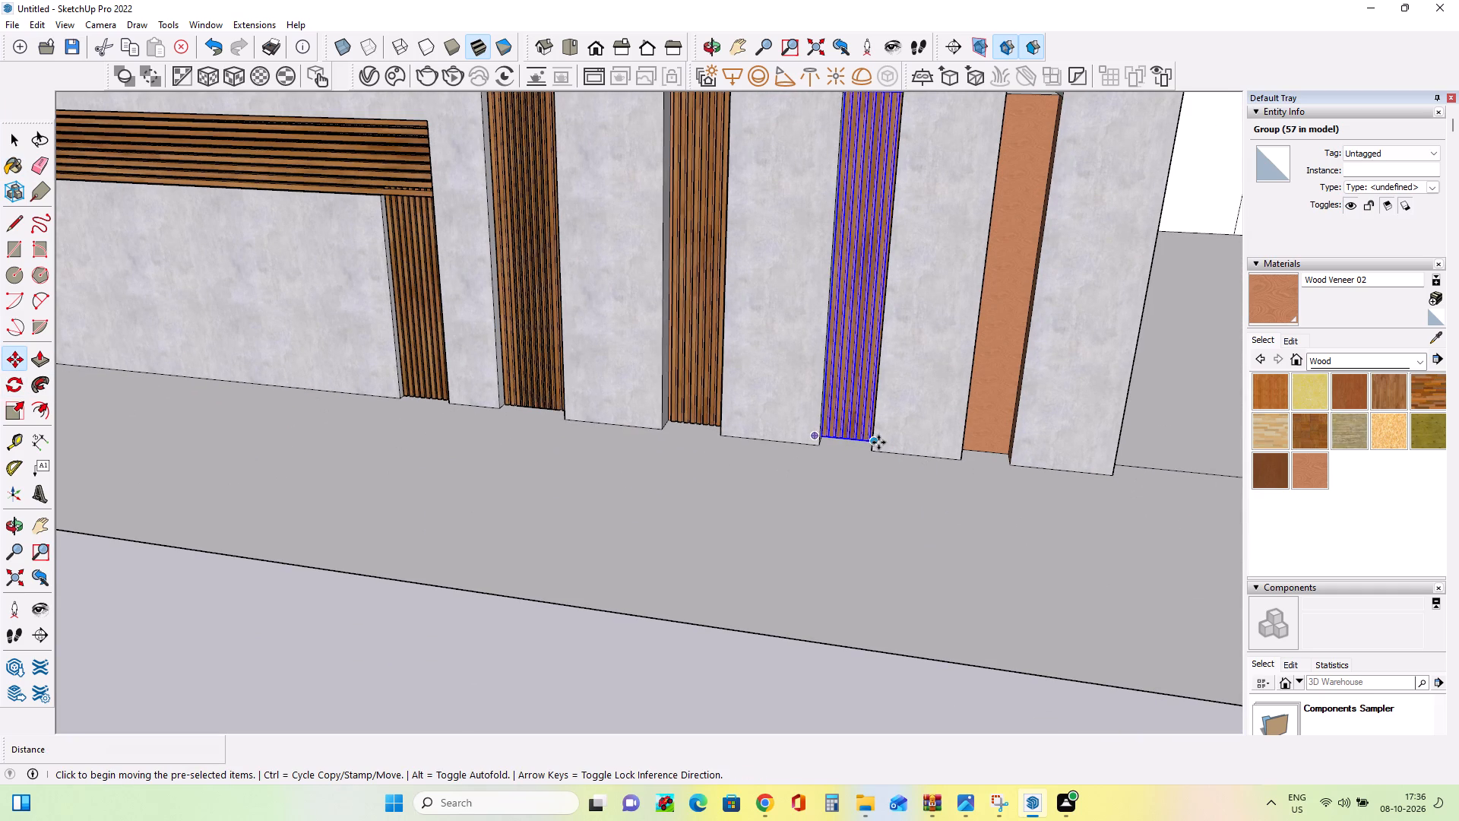
pyautogui.click(872, 439)
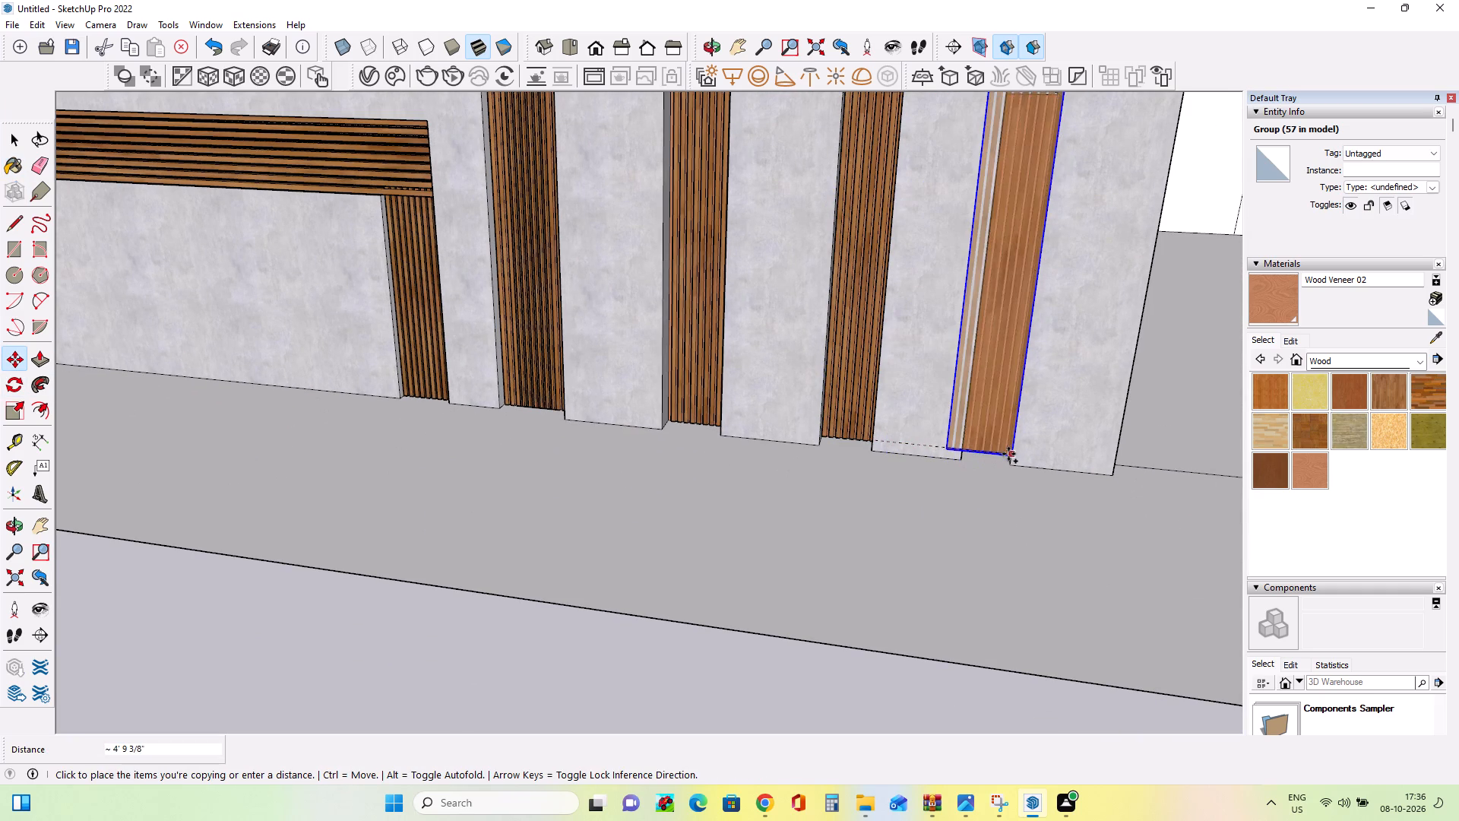
pyautogui.scroll(8, 1017, 461)
pyautogui.scroll(-1, 1006, 464)
pyautogui.scroll(6, 1006, 464)
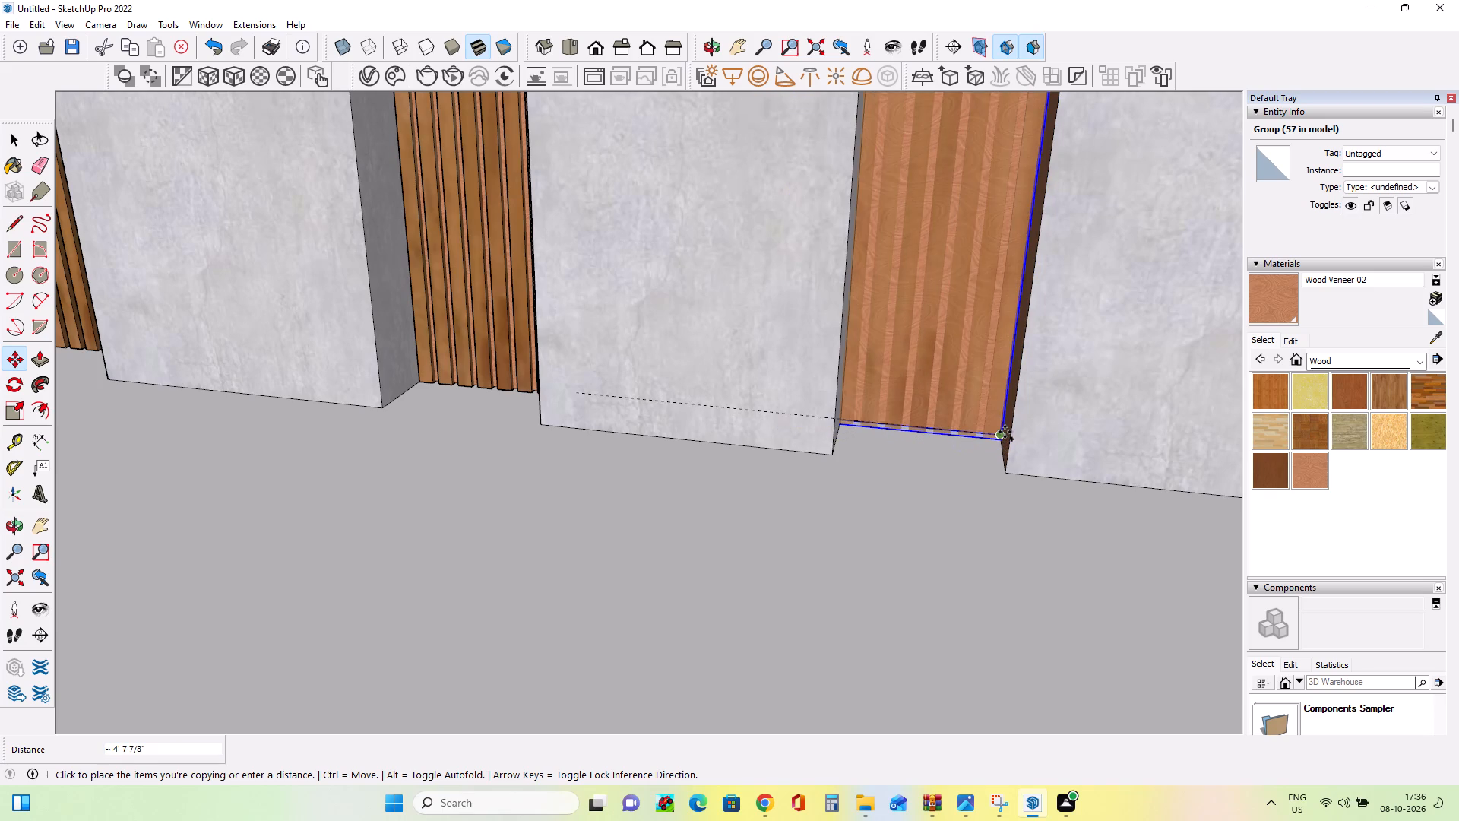
pyautogui.click(1005, 432)
# Clear the selection and examine the boundary wall's slats and the whole facade against the reference image.
pyautogui.moveTo(979, 497); pyautogui.dragTo(872, 531, button='middle')
pyautogui.scroll(-5, 895, 517)
pyautogui.scroll(1, 896, 516)
pyautogui.scroll(-11, 896, 516)
pyautogui.scroll(1, 896, 516)
pyautogui.scroll(-16, 896, 516)
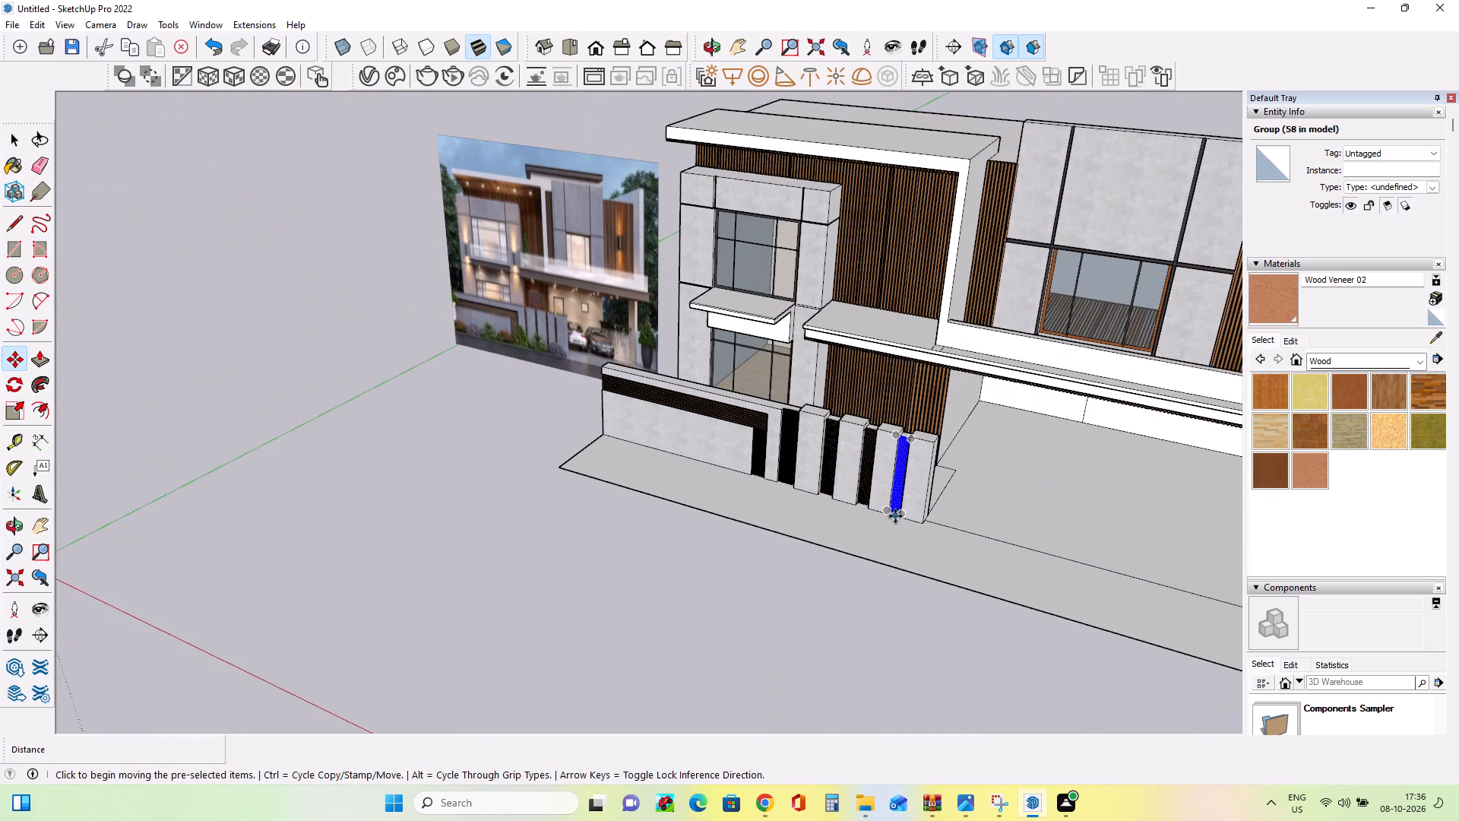
pyautogui.scroll(-3, 885, 467)
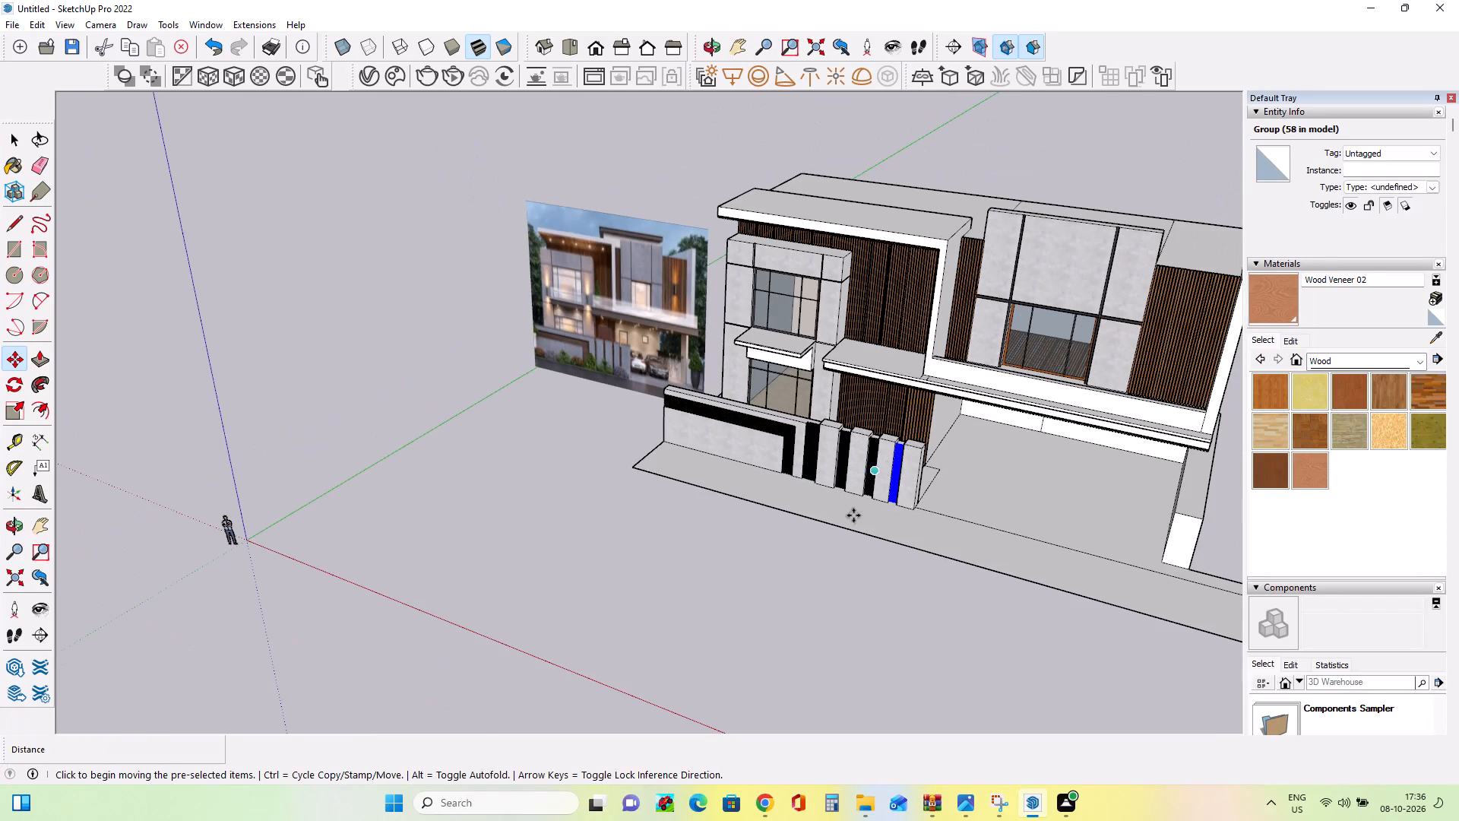
pyautogui.moveTo(848, 518); pyautogui.dragTo(943, 508, button='middle')
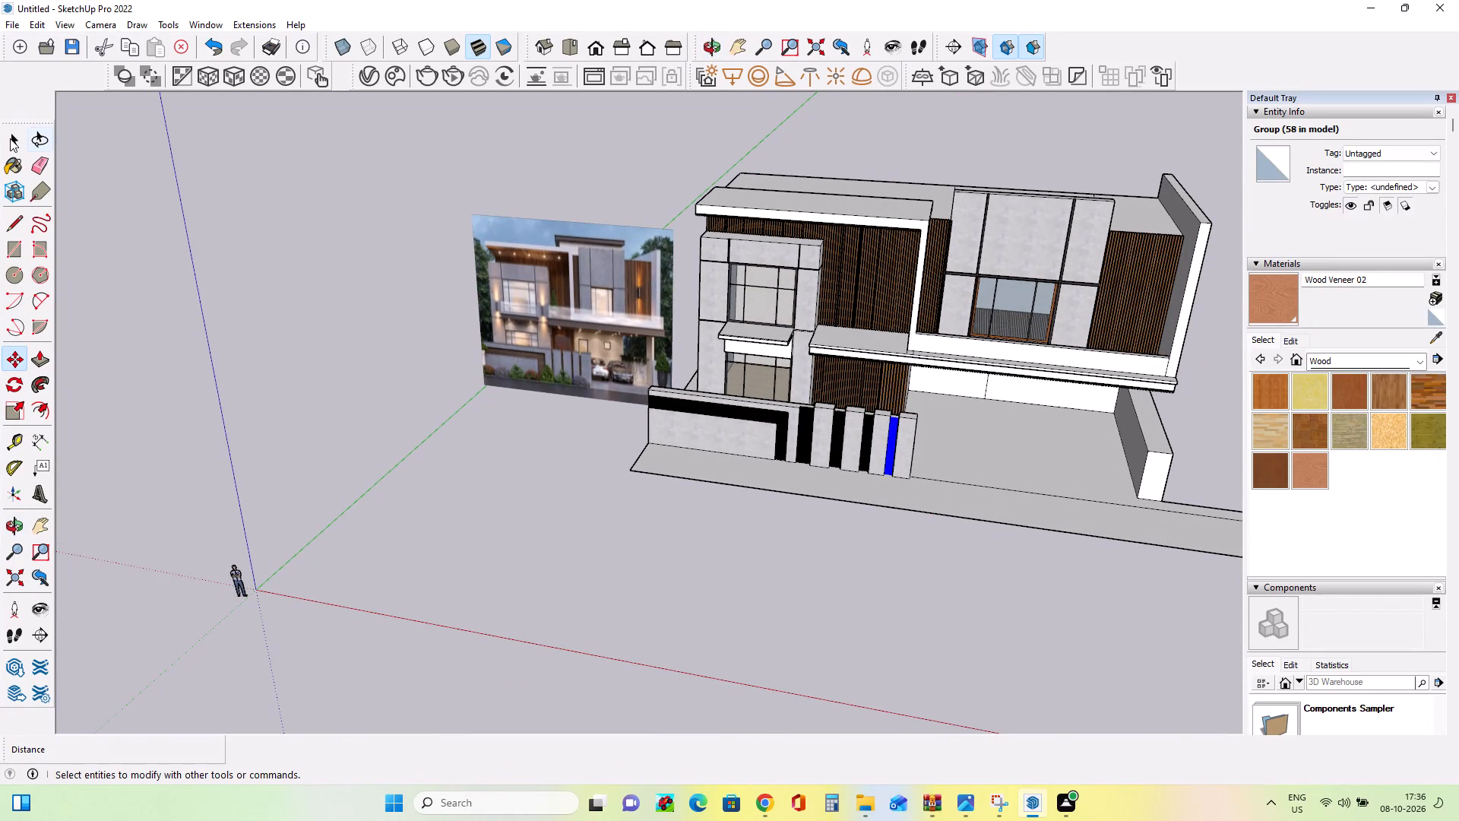
pyautogui.click(9, 139)
pyautogui.click(401, 338)
pyautogui.scroll(4, 961, 516)
pyautogui.moveTo(932, 519); pyautogui.dragTo(957, 447, button='middle')
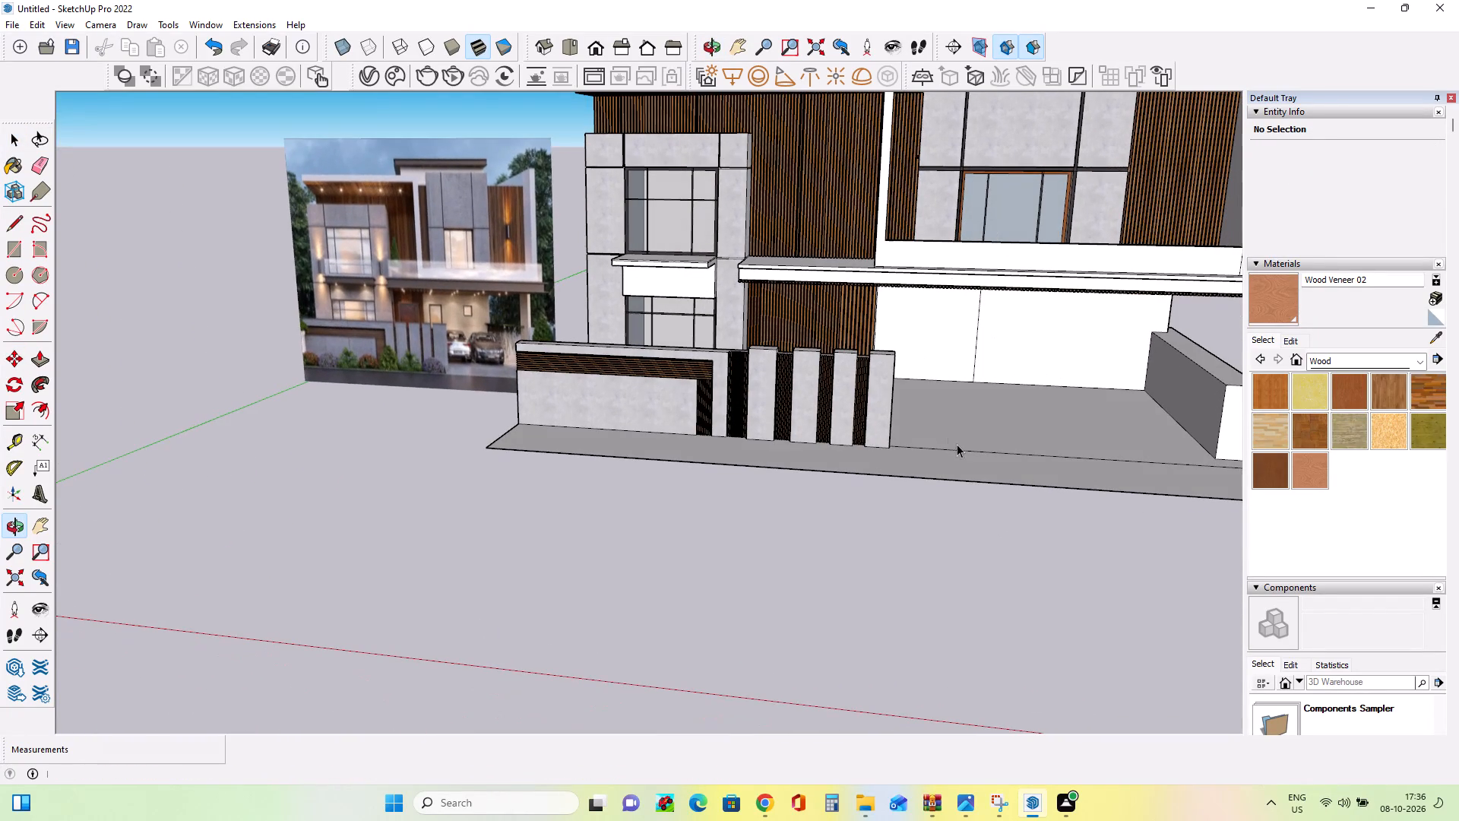
pyautogui.click(47, 525)
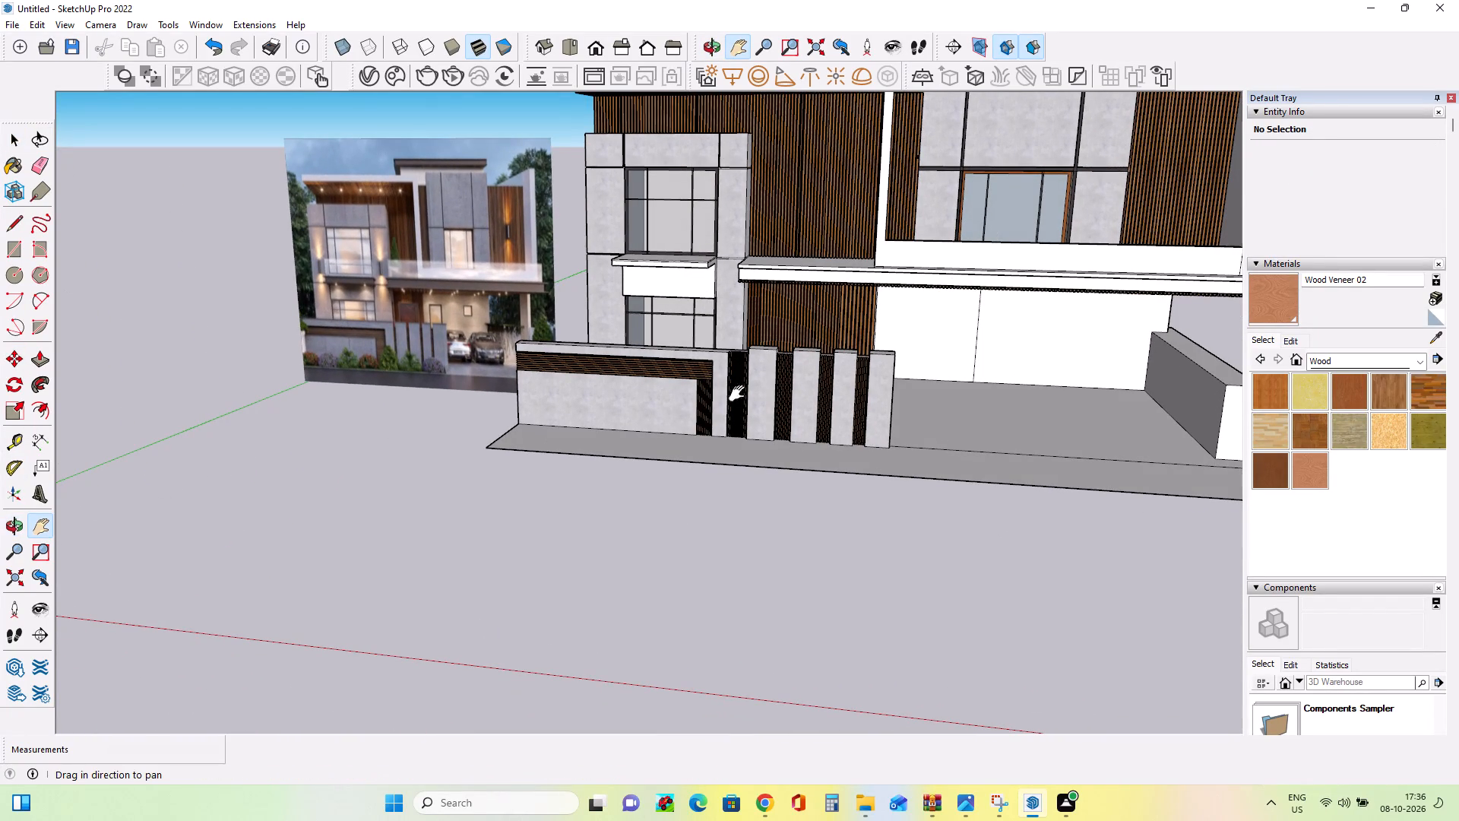
pyautogui.moveTo(747, 391); pyautogui.dragTo(660, 482)
pyautogui.scroll(2, 827, 503)
pyautogui.scroll(-1, 828, 497)
pyautogui.scroll(2, 828, 497)
pyautogui.moveTo(828, 494); pyautogui.dragTo(822, 450, button='middle')
pyautogui.scroll(-3, 822, 450)
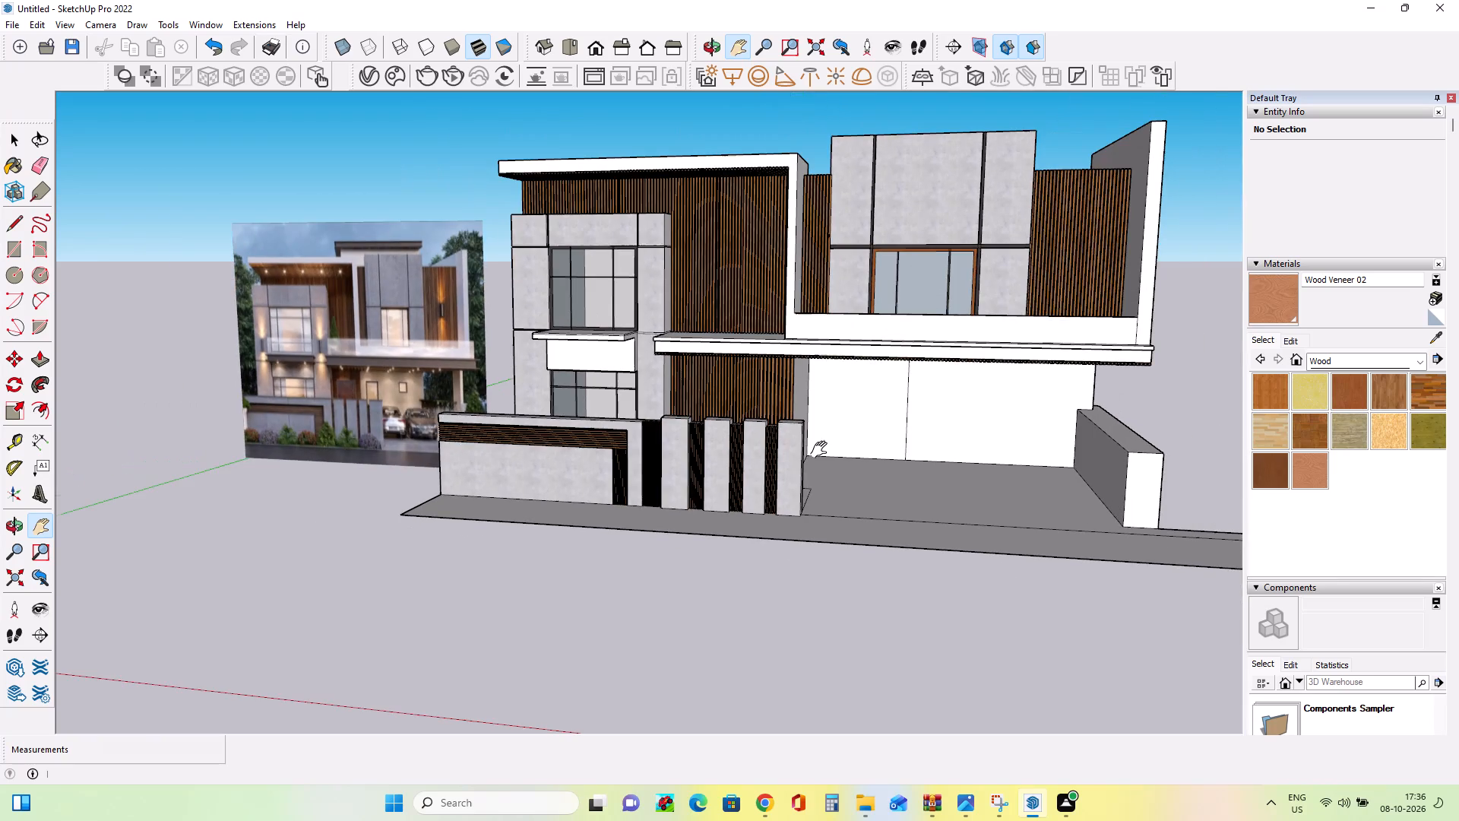
pyautogui.scroll(6, 703, 430)
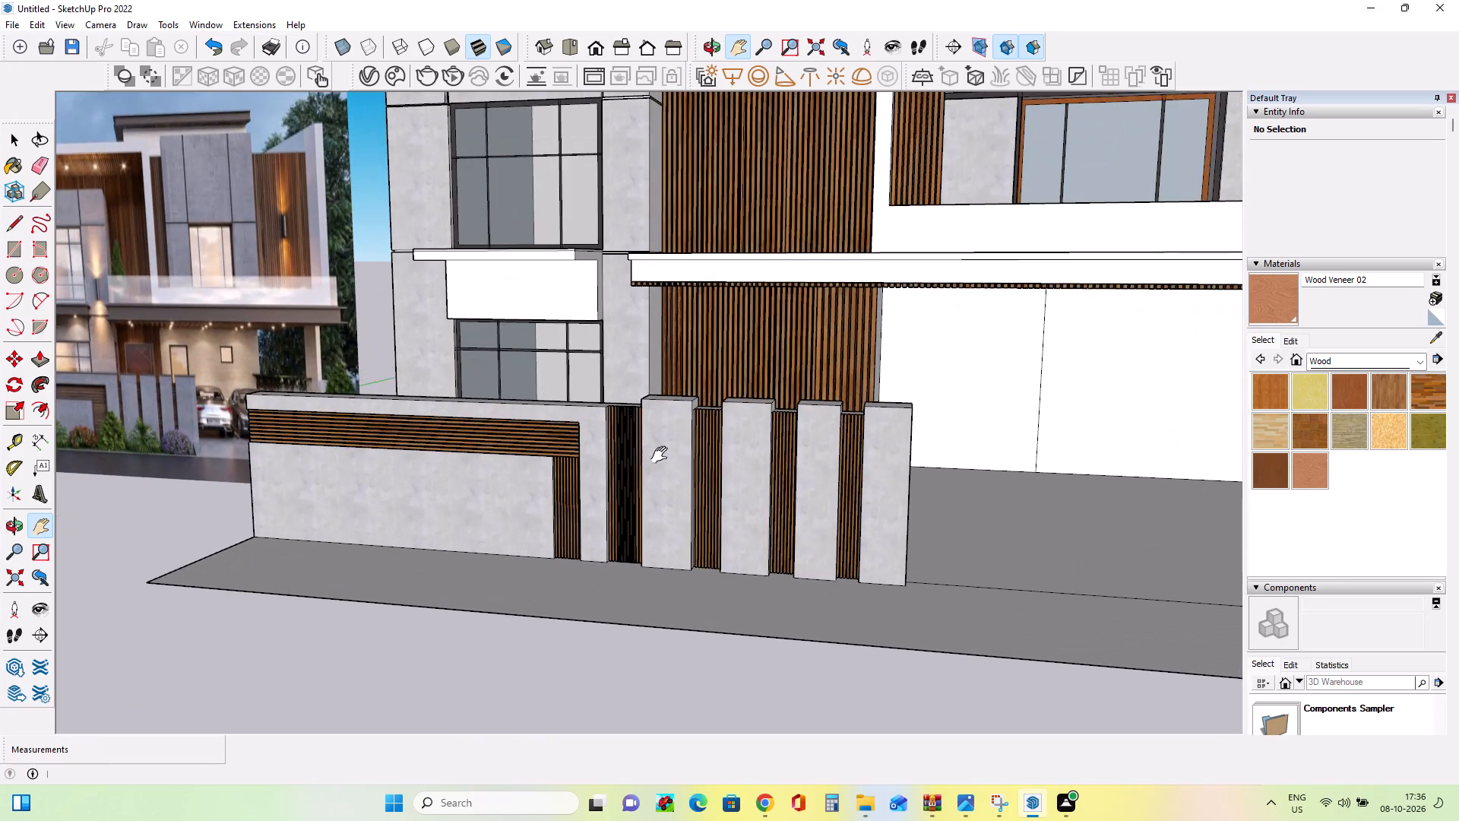
pyautogui.moveTo(688, 465); pyautogui.dragTo(726, 474, button='middle')
pyautogui.scroll(3, 643, 489)
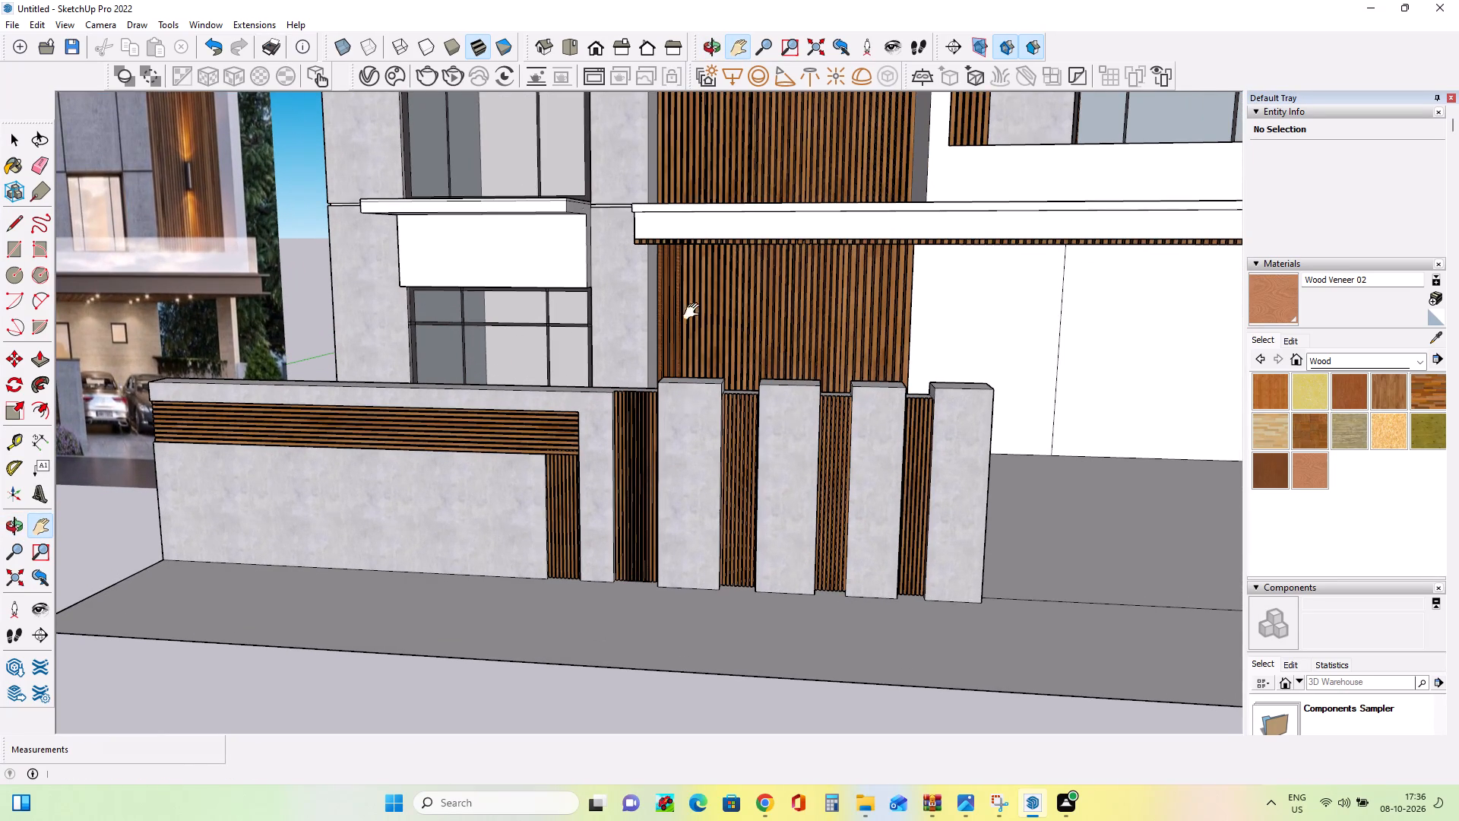
# Delete the overlapping slat group nearest the long wall in the gap before the first pillar.
pyautogui.click(10, 132)
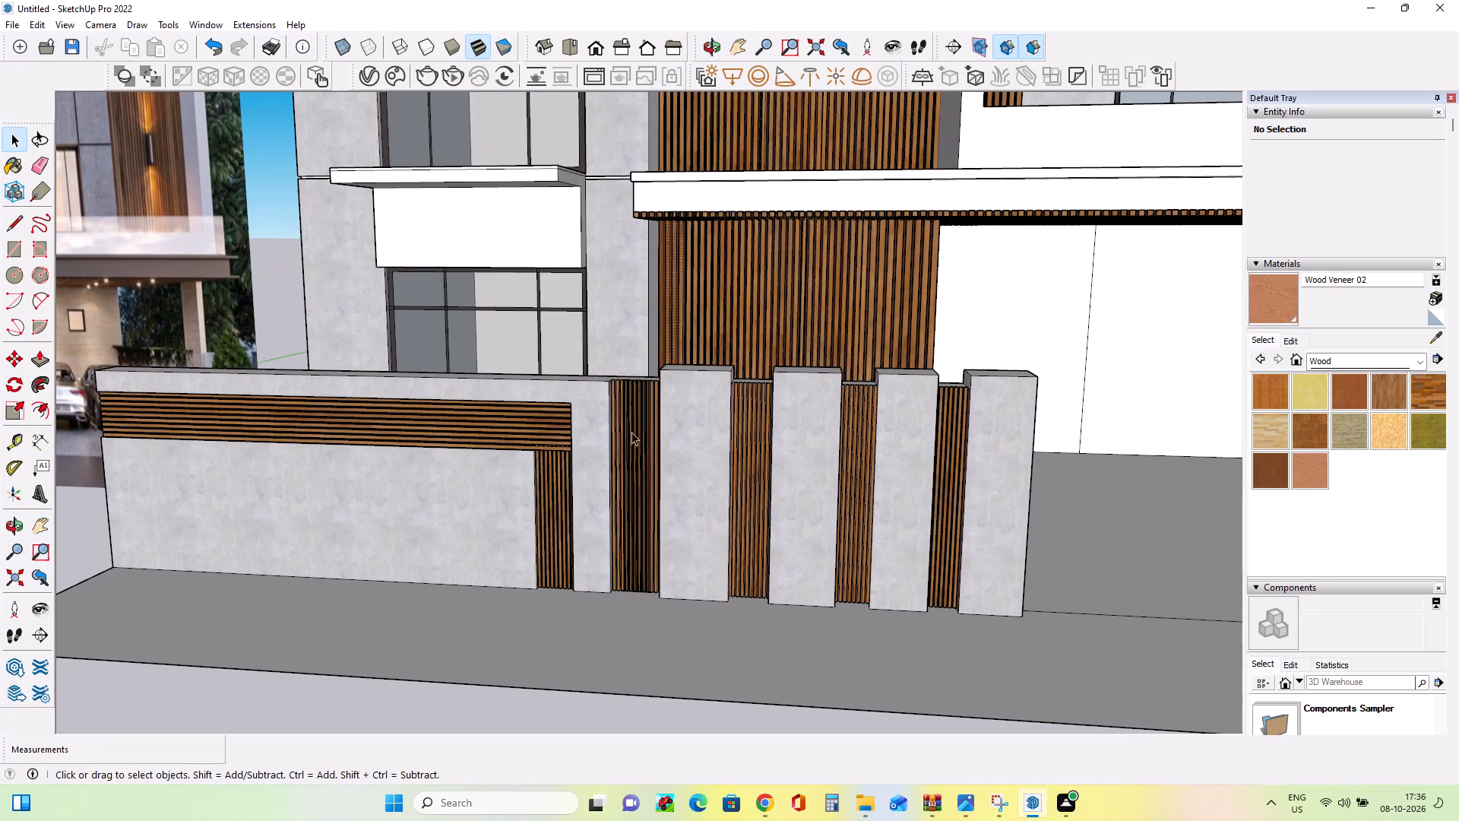
pyautogui.click(613, 434)
pyautogui.click(616, 442)
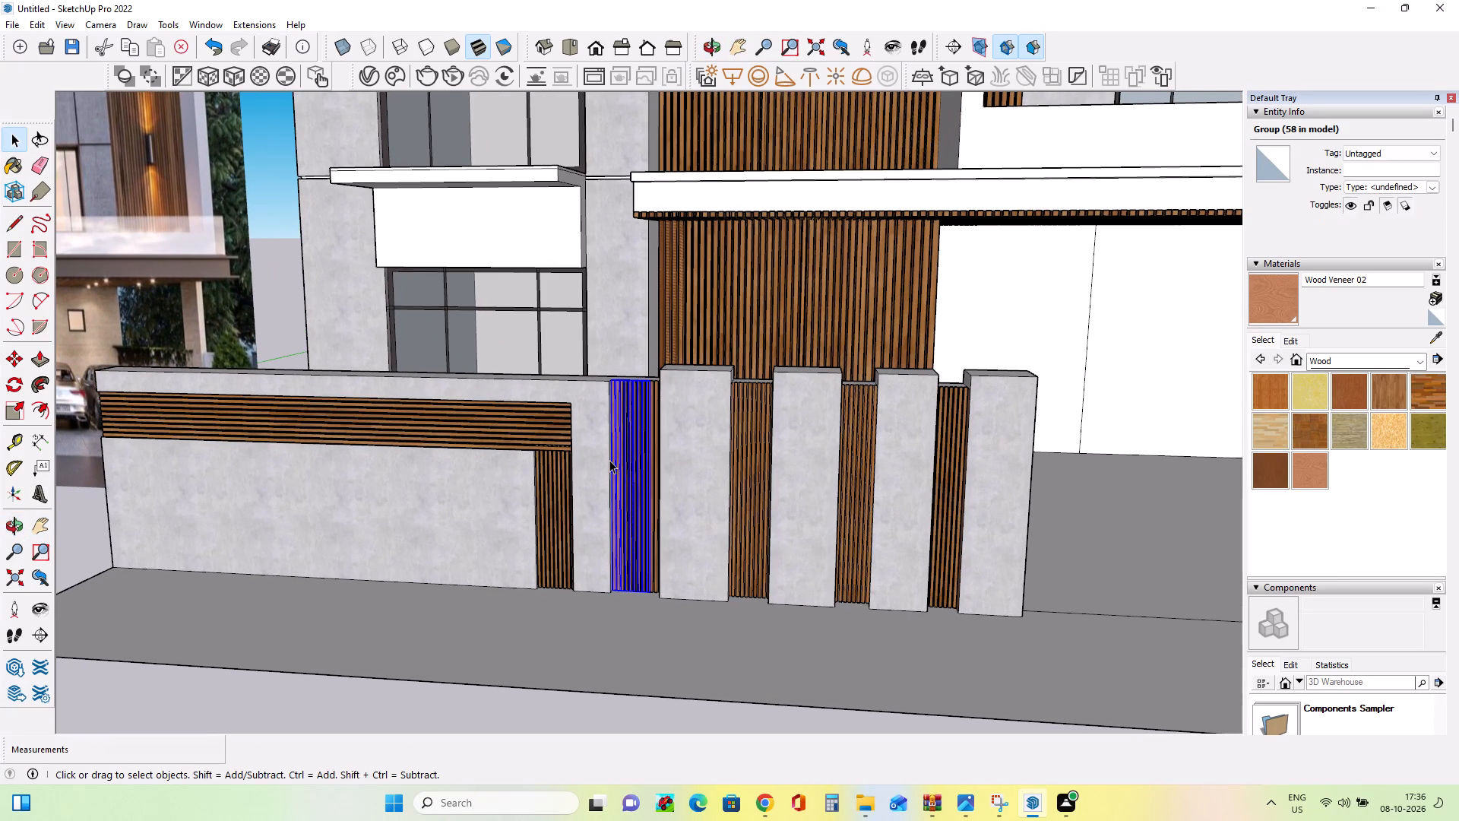
pyautogui.press('Delete')
# Scale the slat group before the first pillar sideways to cover the bare strip beside the long wall, and clear the selection.
pyautogui.scroll(7, 623, 533)
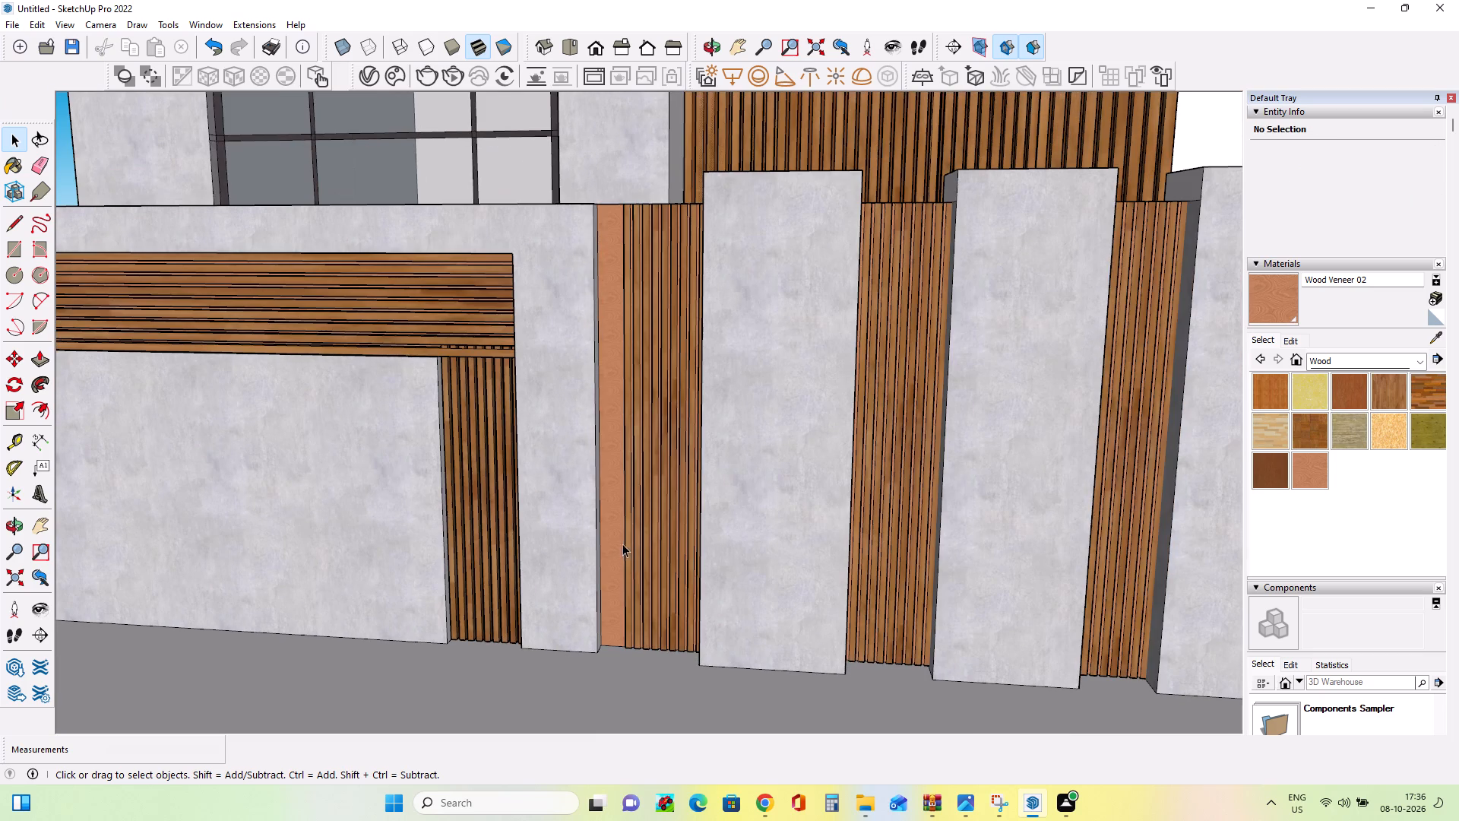
pyautogui.click(647, 550)
pyautogui.moveTo(659, 534); pyautogui.dragTo(740, 563, button='middle')
pyautogui.scroll(2, 680, 444)
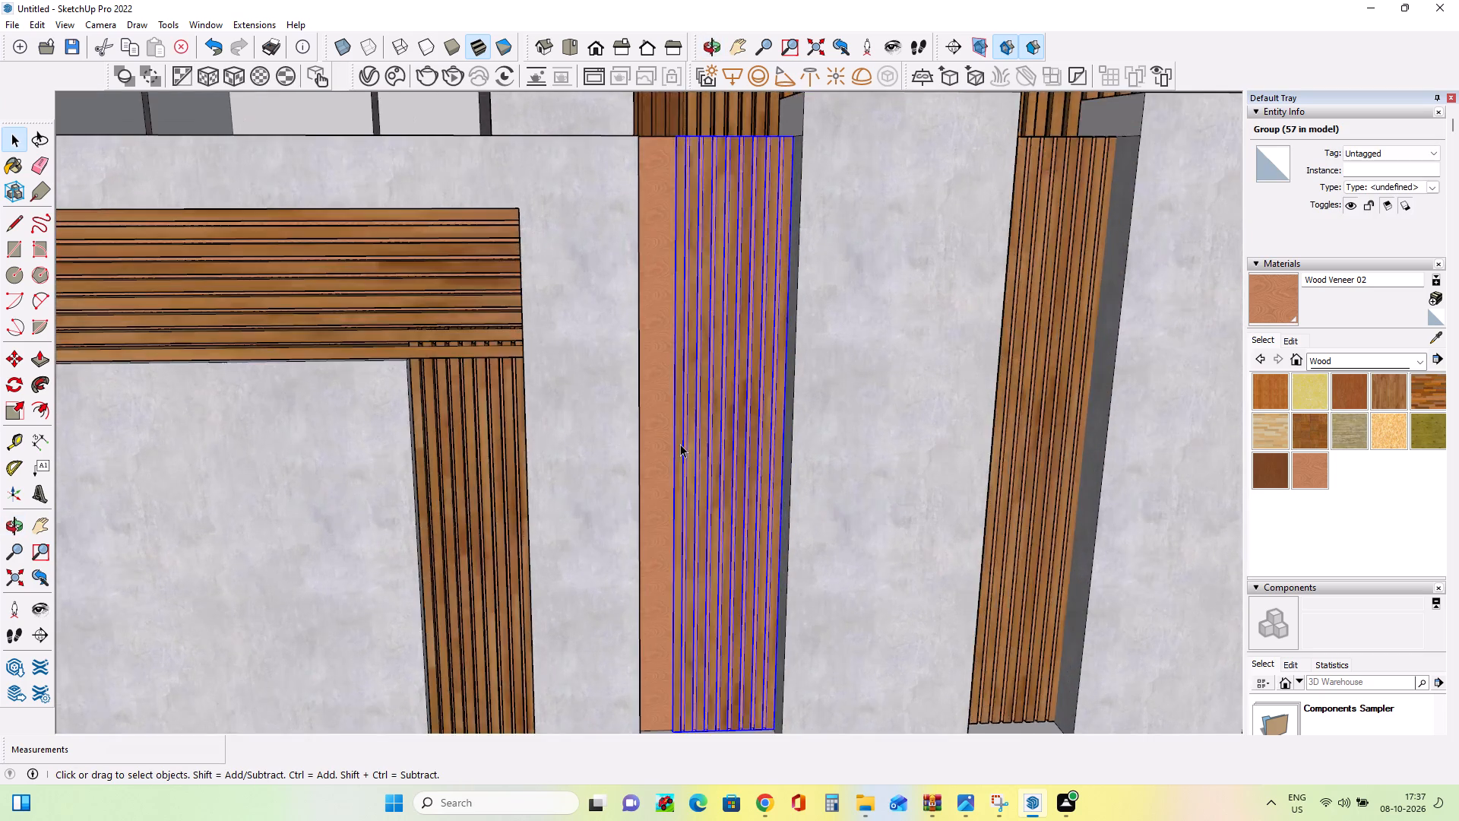
pyautogui.scroll(6, 680, 444)
pyautogui.click(15, 410)
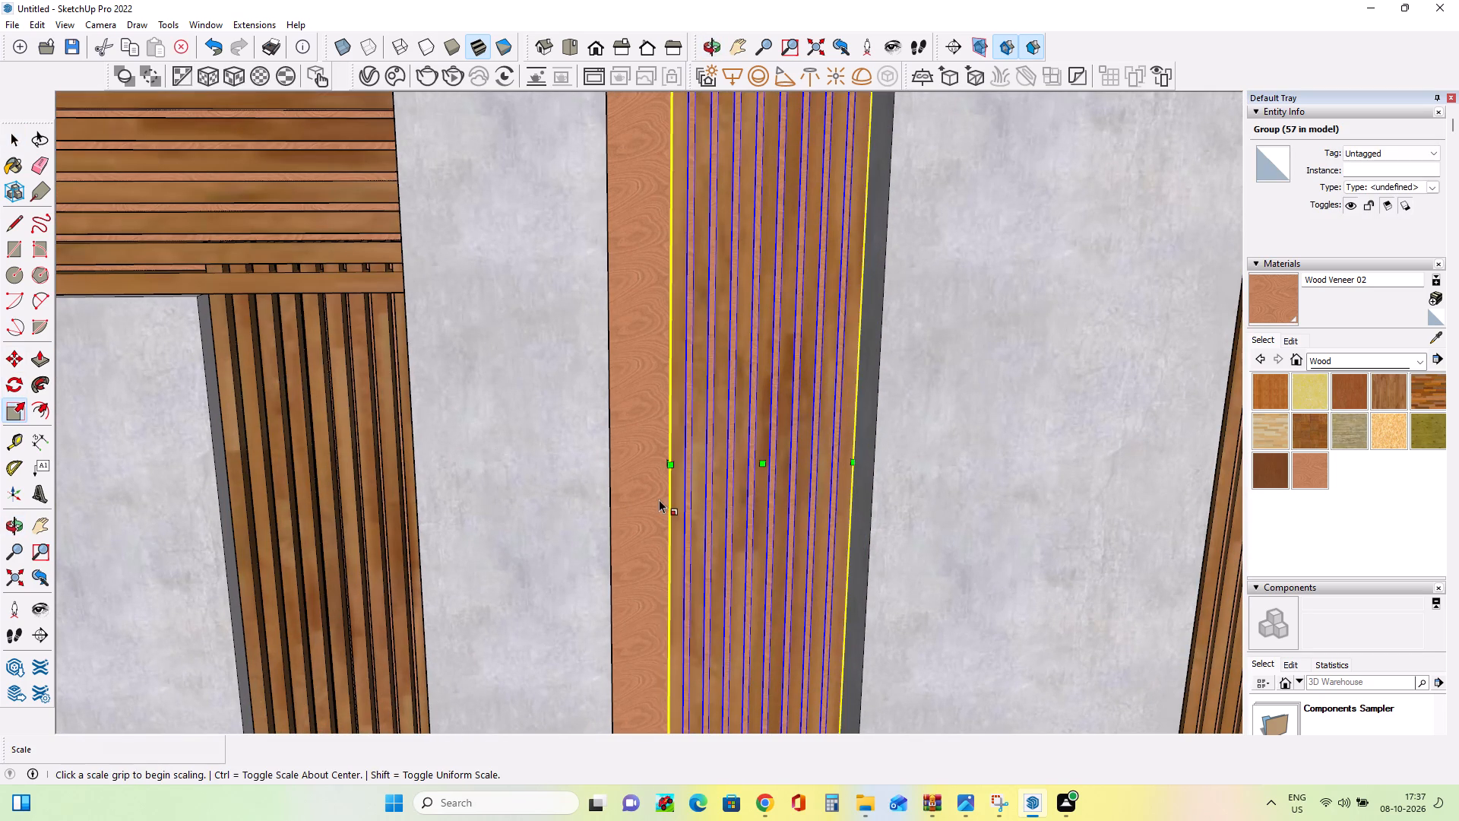
pyautogui.moveTo(690, 493); pyautogui.dragTo(738, 513, button='middle')
pyautogui.click(757, 502)
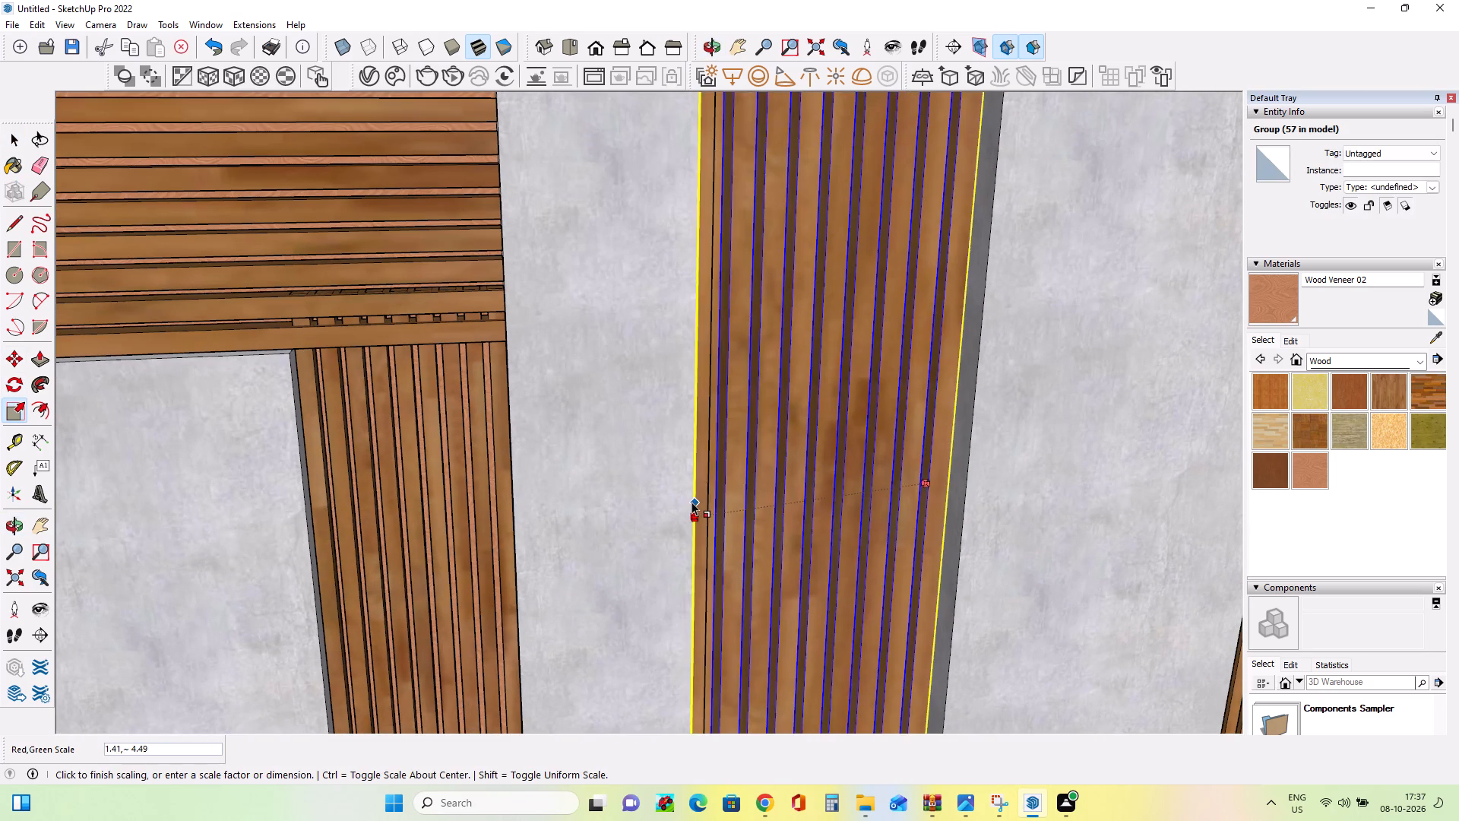
pyautogui.click(713, 502)
pyautogui.moveTo(833, 525); pyautogui.dragTo(704, 511, button='middle')
pyautogui.scroll(-20, 704, 510)
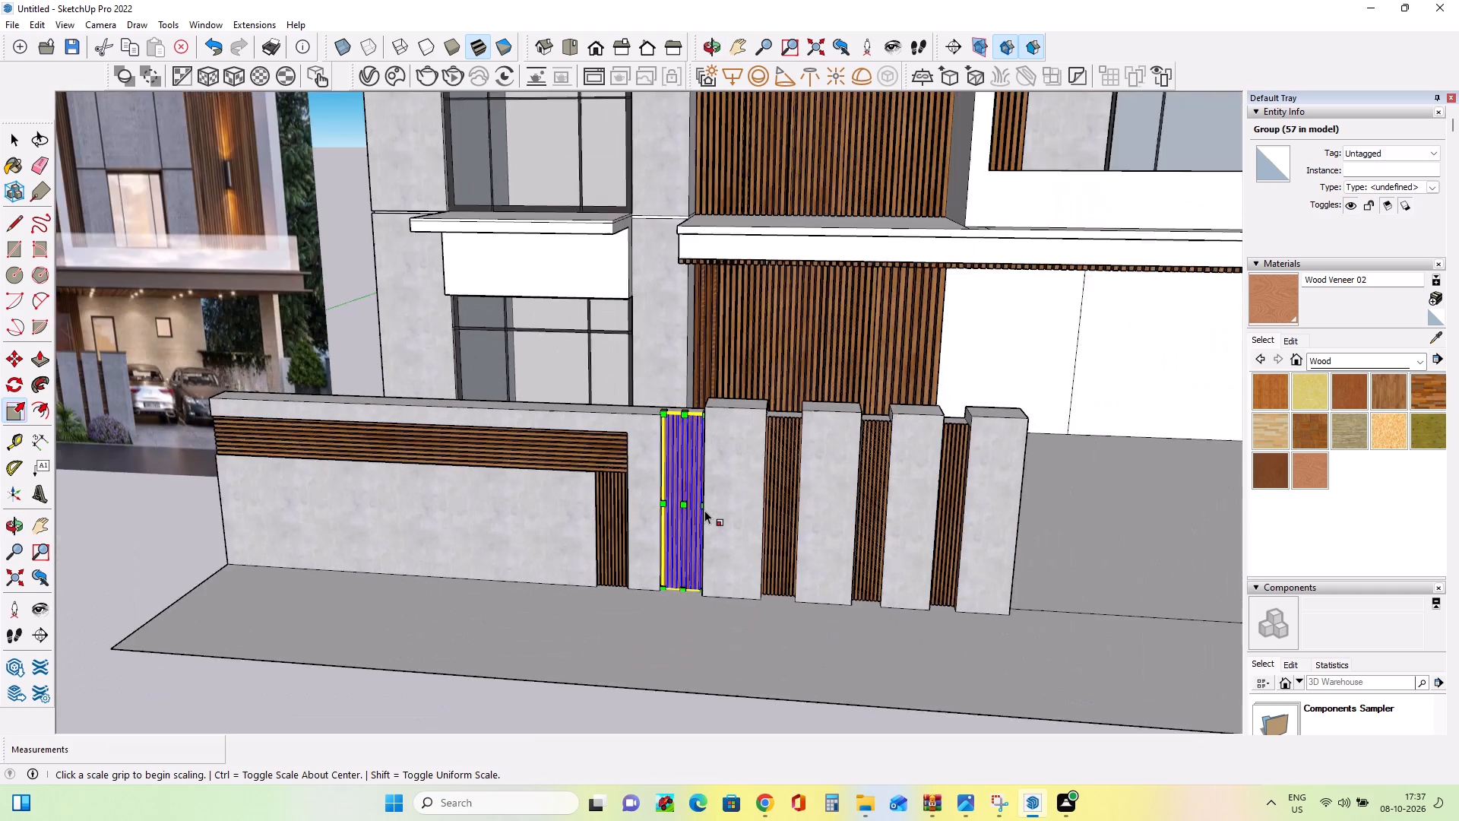
pyautogui.moveTo(757, 534); pyautogui.dragTo(757, 547, button='middle')
pyautogui.scroll(-1, 757, 542)
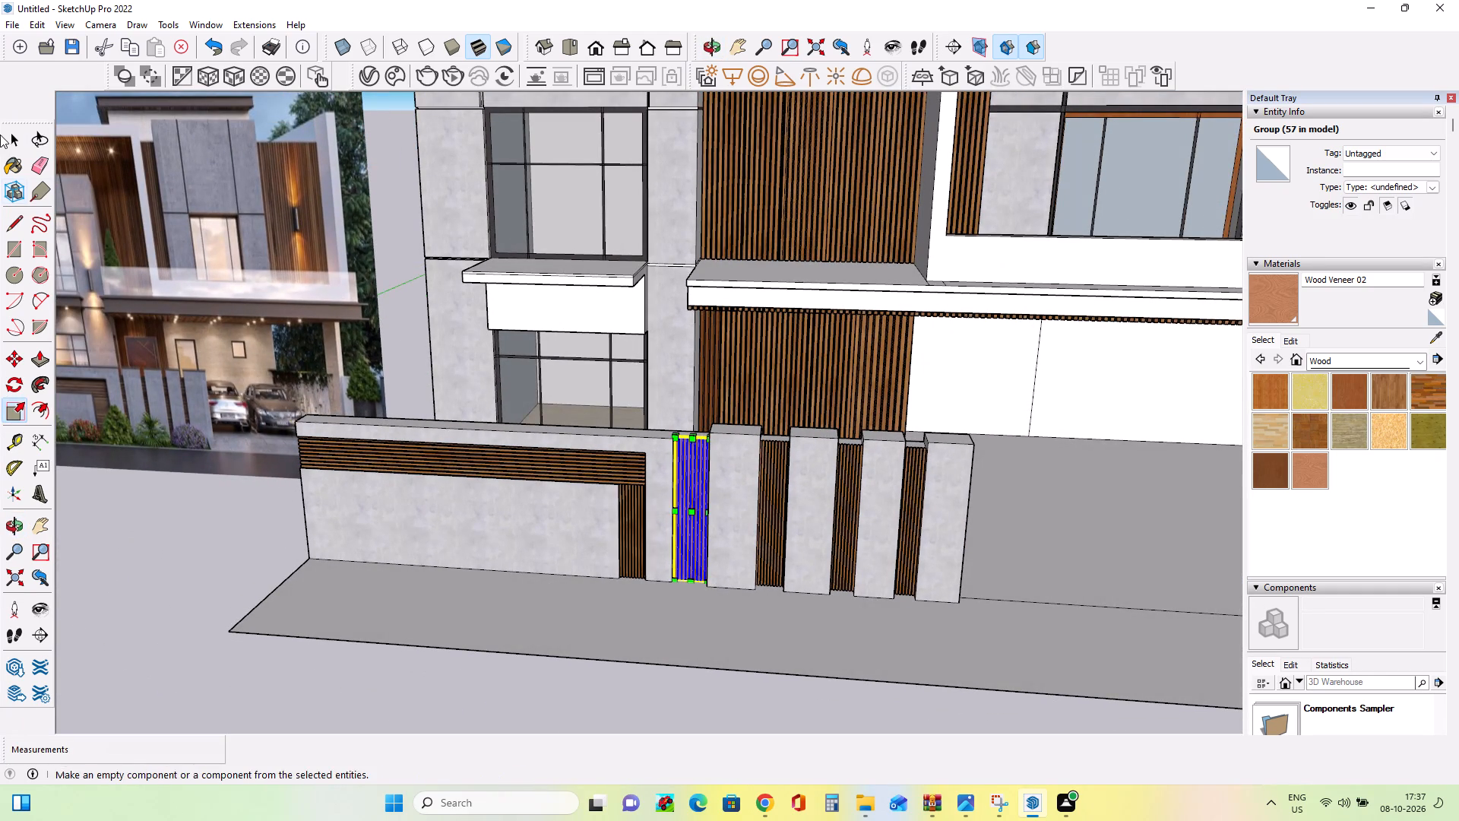
pyautogui.click(5, 140)
pyautogui.click(148, 483)
# Examine the boundary wall's slats and the whole facade from the front and from above against the reference image.
pyautogui.scroll(3, 539, 605)
pyautogui.moveTo(539, 605); pyautogui.dragTo(520, 599, button='middle')
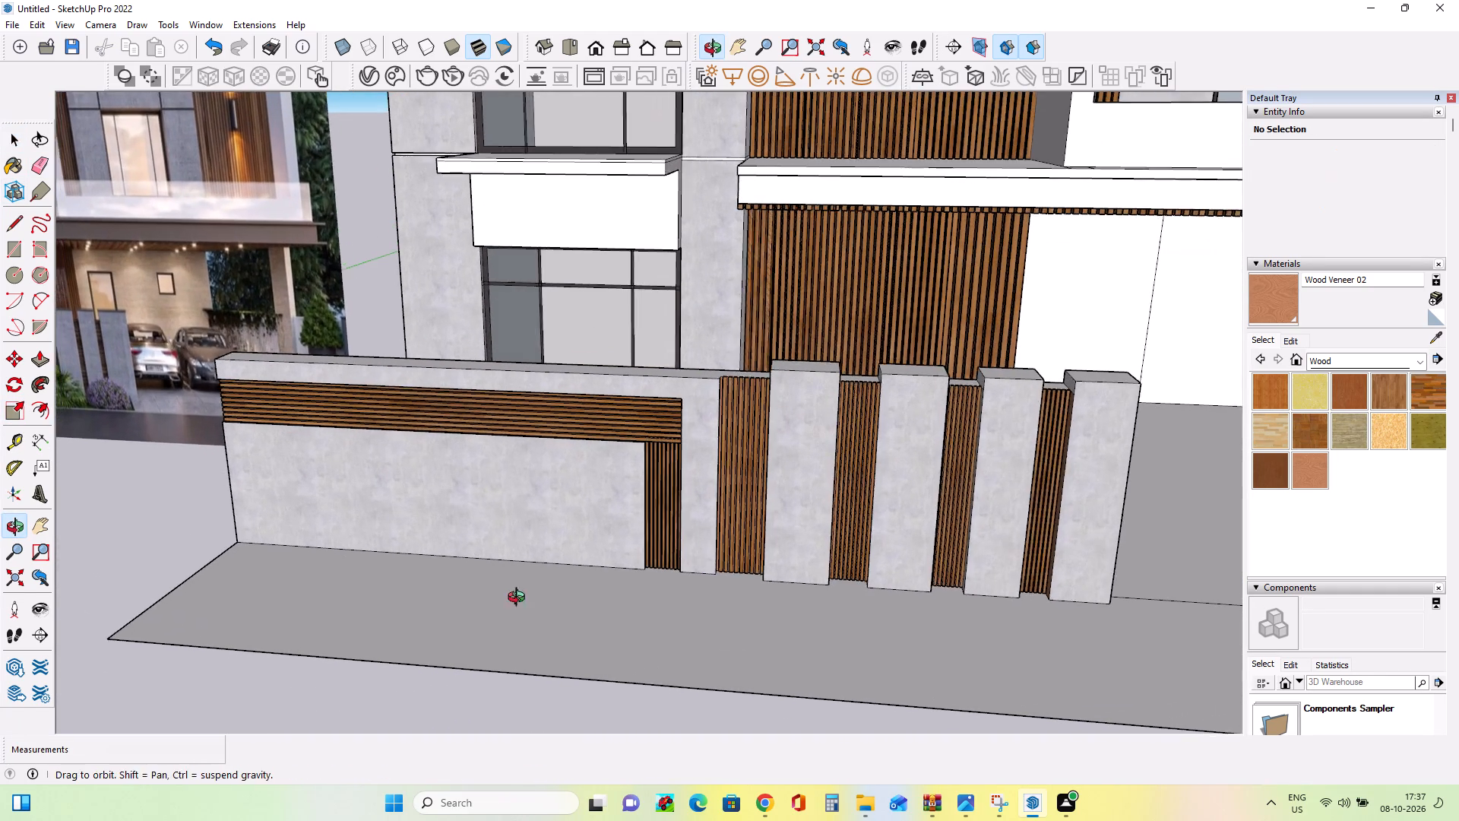
pyautogui.moveTo(520, 599); pyautogui.dragTo(451, 591, button='middle')
pyautogui.scroll(-8, 450, 590)
pyautogui.scroll(1, 824, 667)
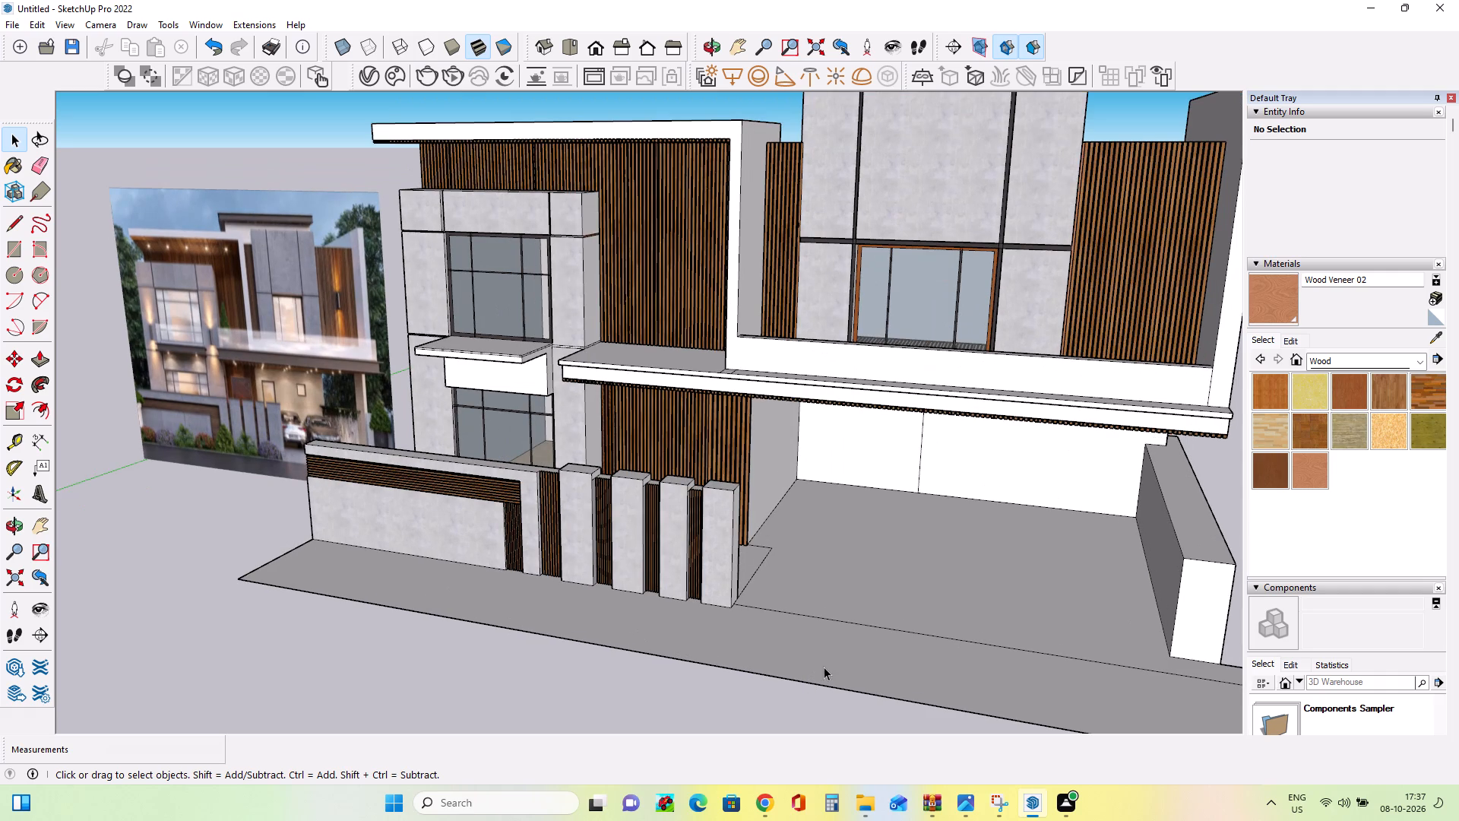
pyautogui.scroll(10, 505, 542)
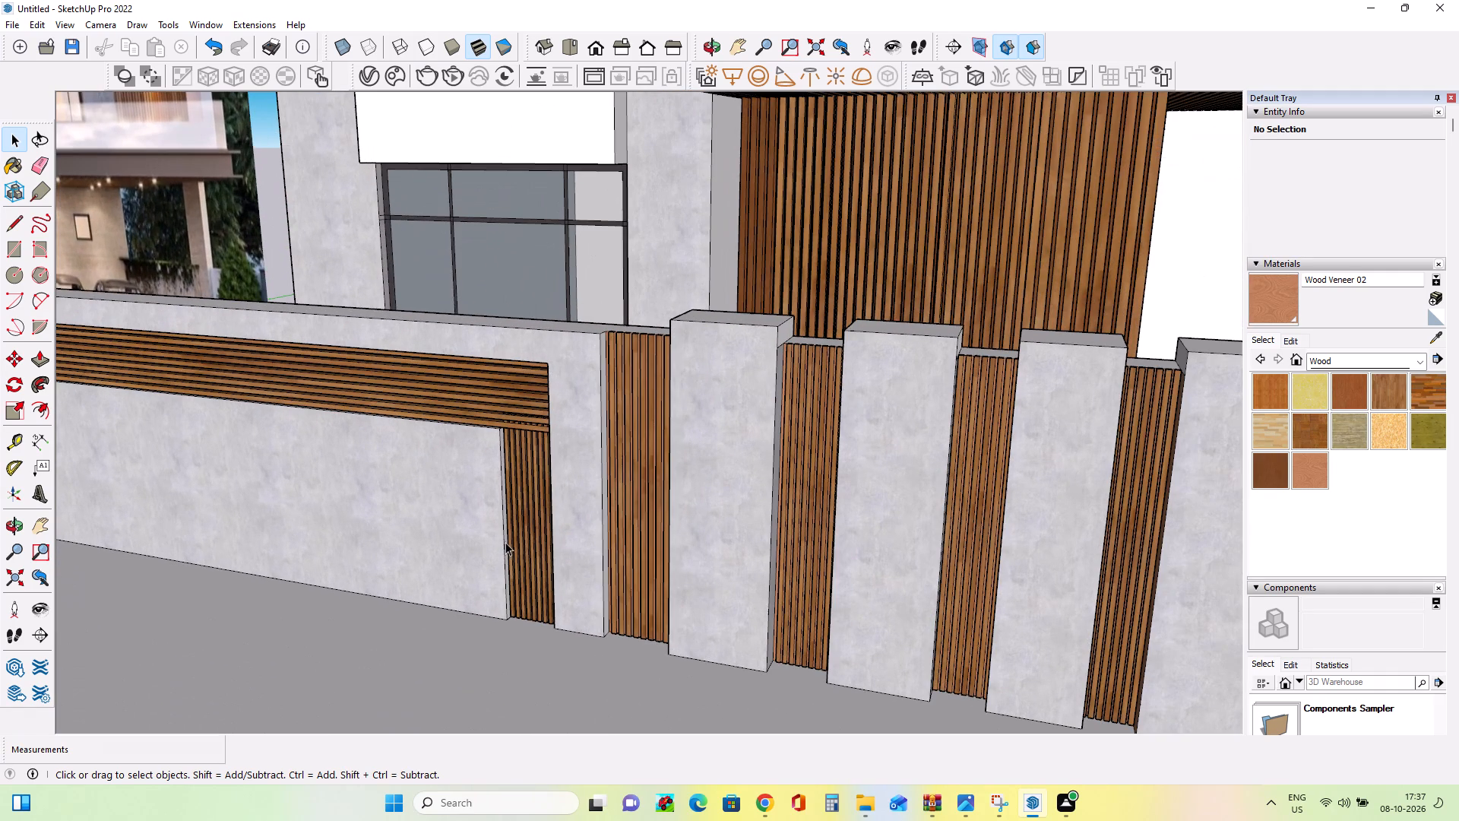
pyautogui.scroll(-8, 521, 531)
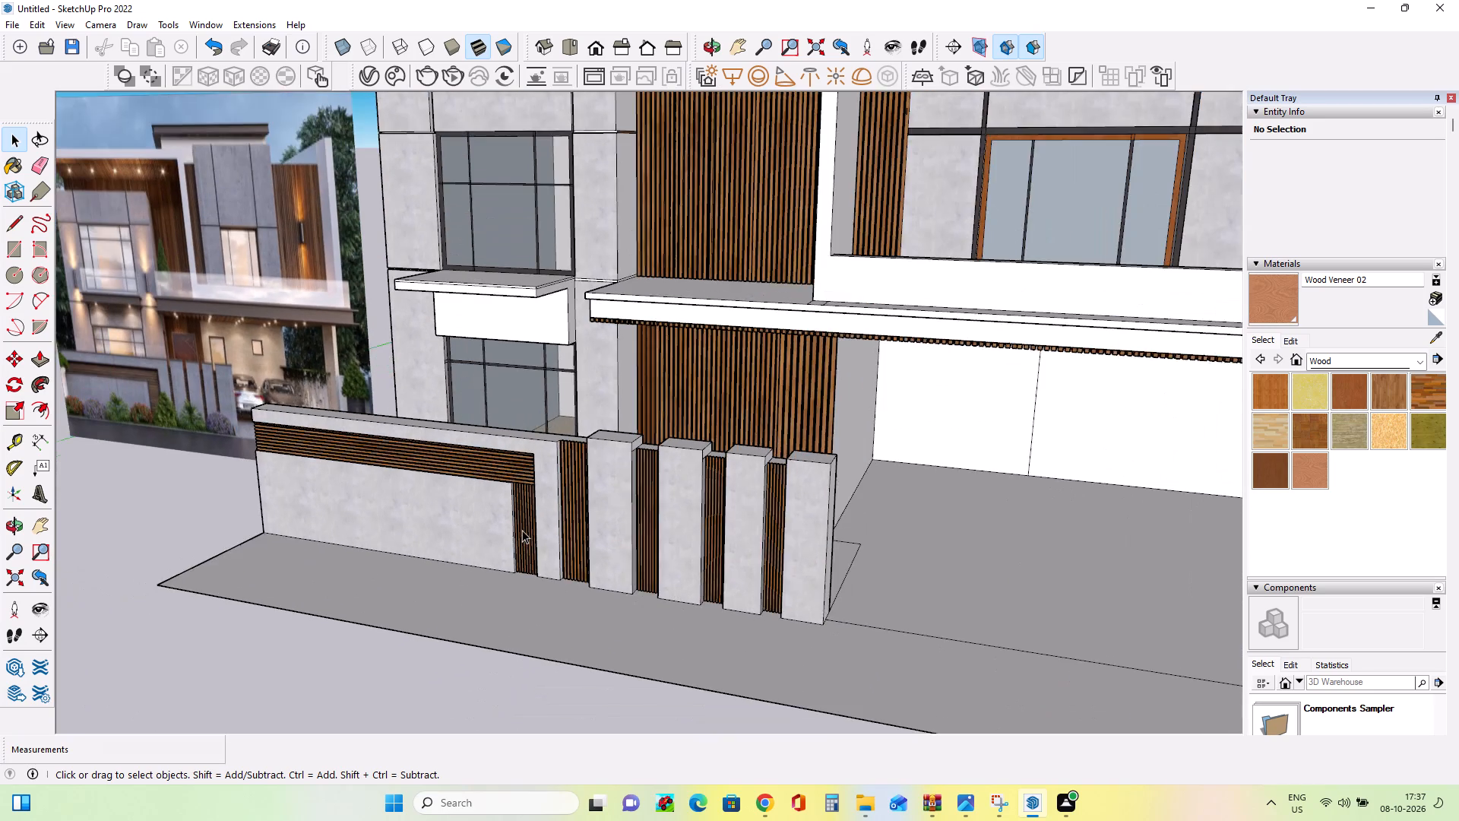
pyautogui.scroll(-9, 522, 530)
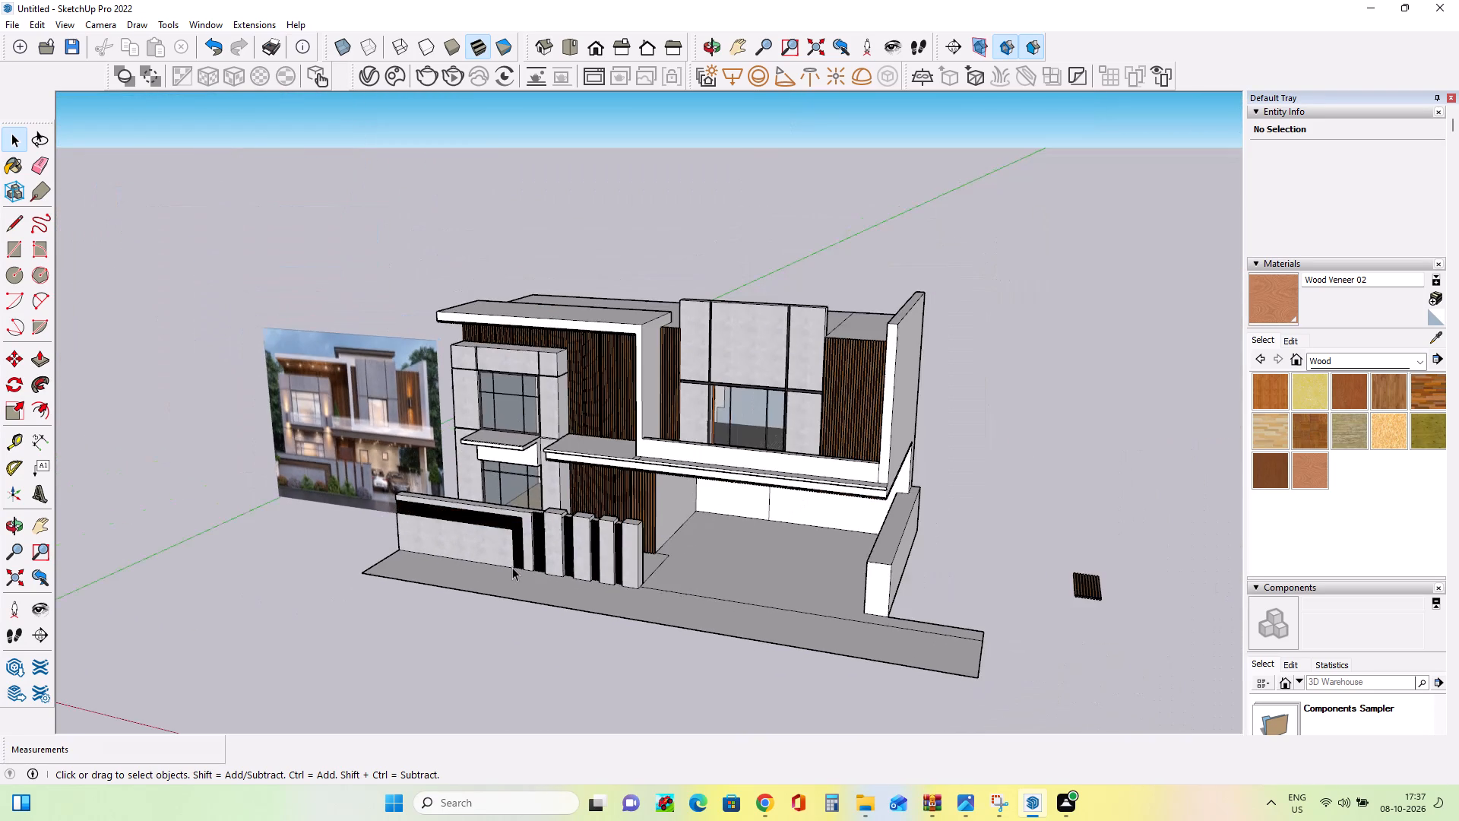
pyautogui.scroll(3, 673, 579)
pyautogui.moveTo(673, 579); pyautogui.dragTo(756, 531, button='middle')
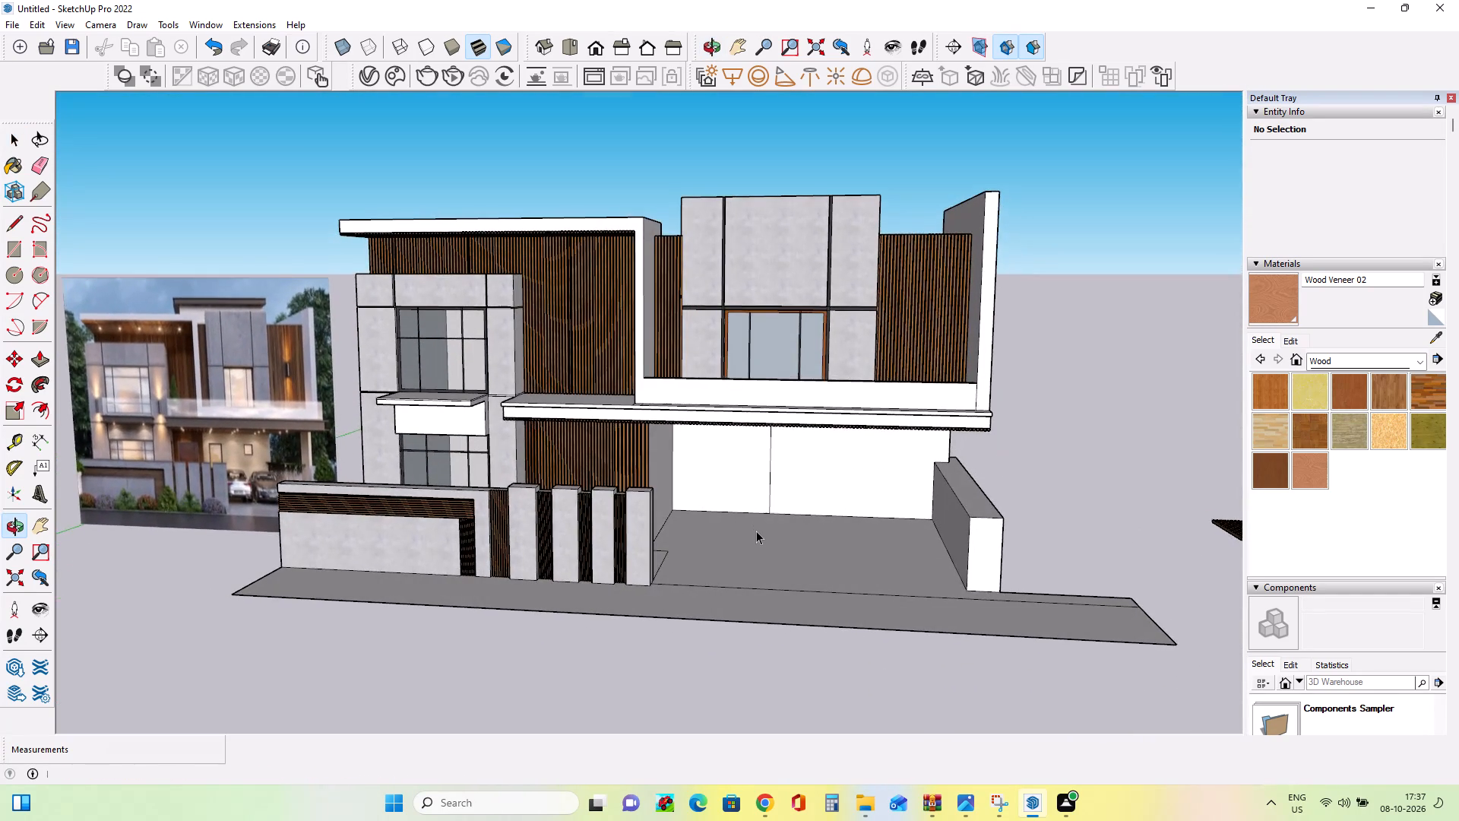
pyautogui.scroll(2, 756, 529)
pyautogui.moveTo(752, 531); pyautogui.dragTo(751, 523, button='middle')
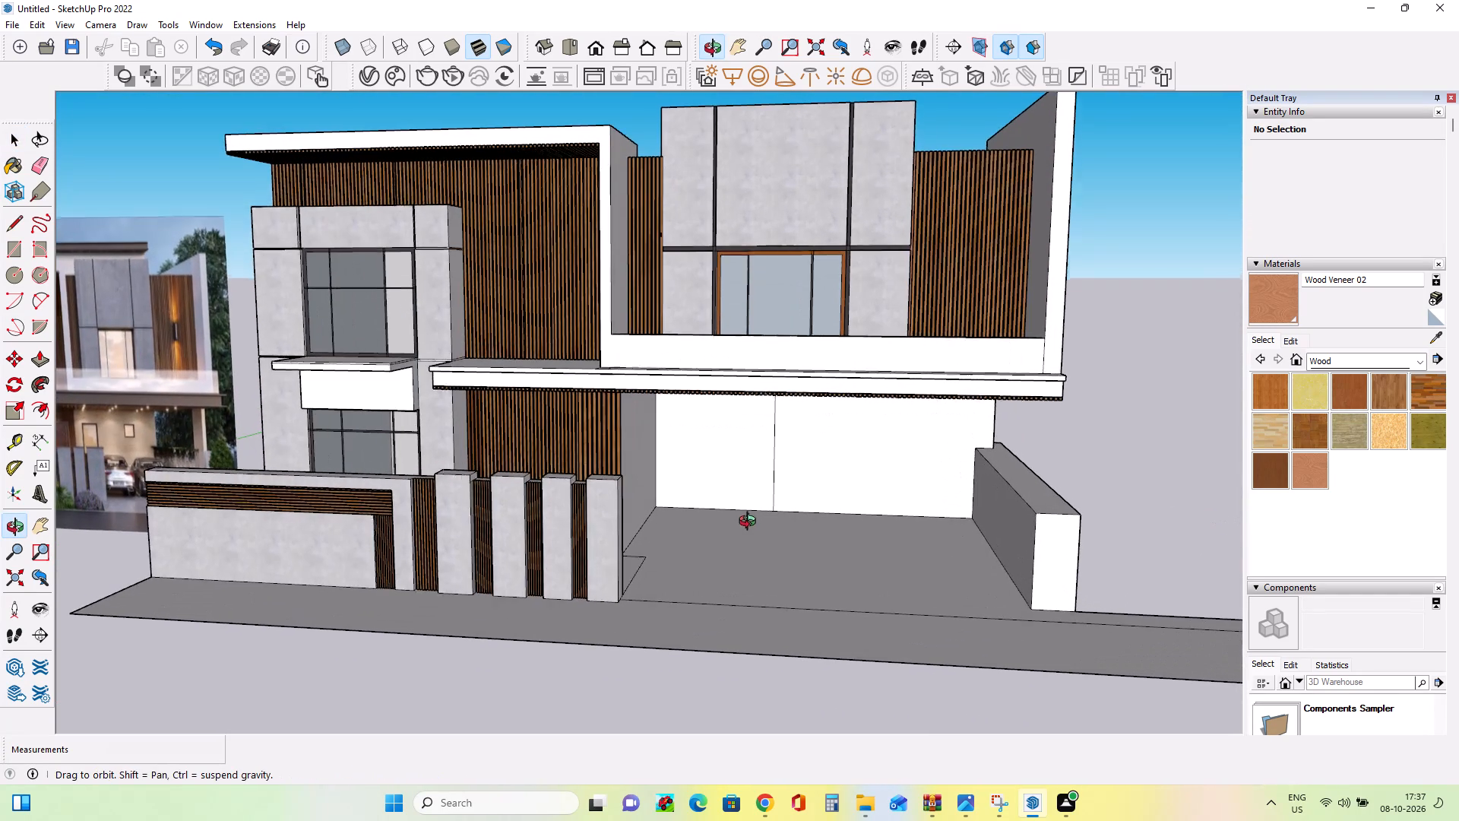
pyautogui.moveTo(751, 523); pyautogui.dragTo(765, 509, button='middle')
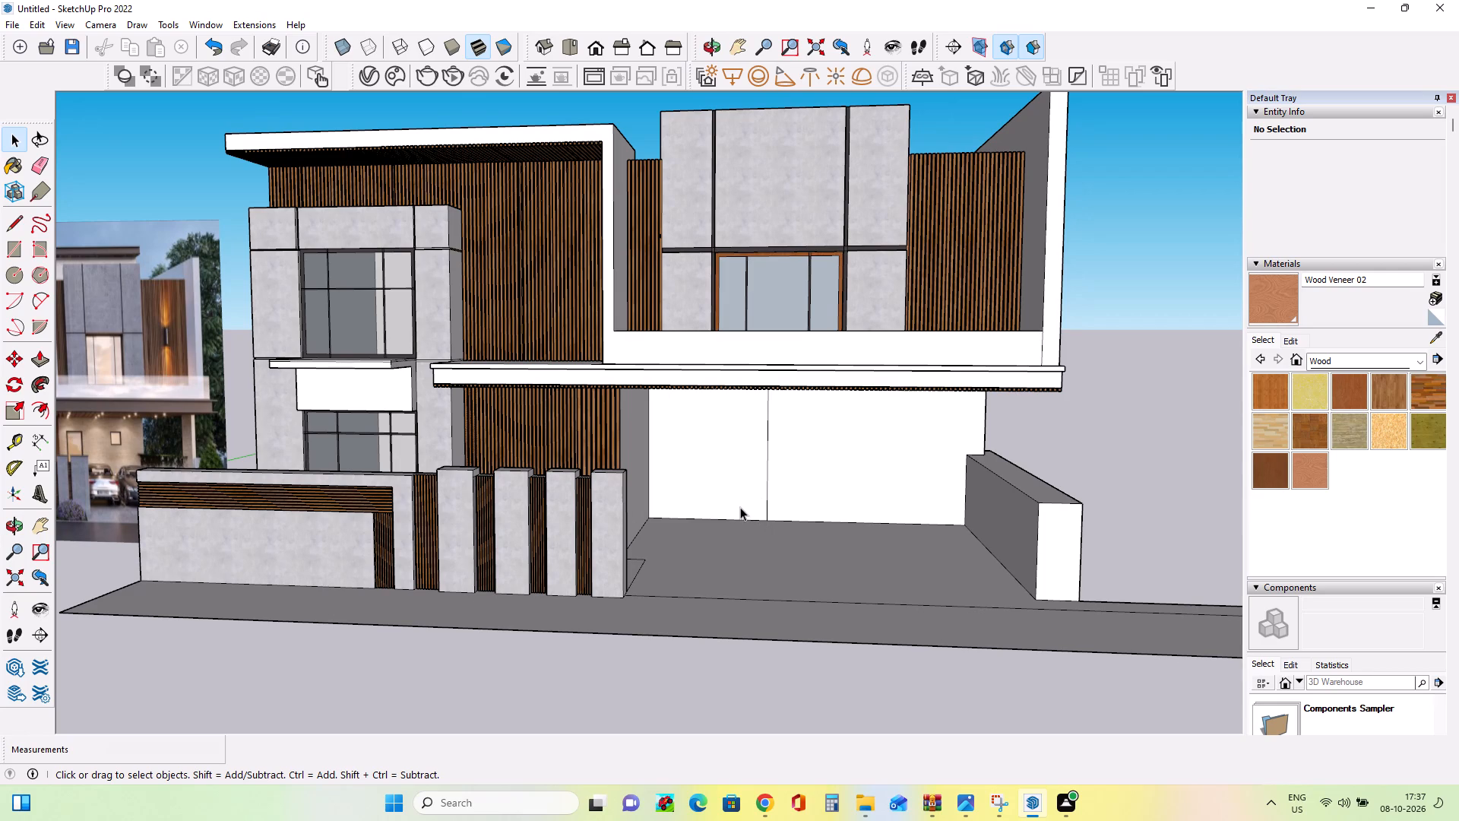
pyautogui.moveTo(814, 505); pyautogui.dragTo(796, 508, button='middle')
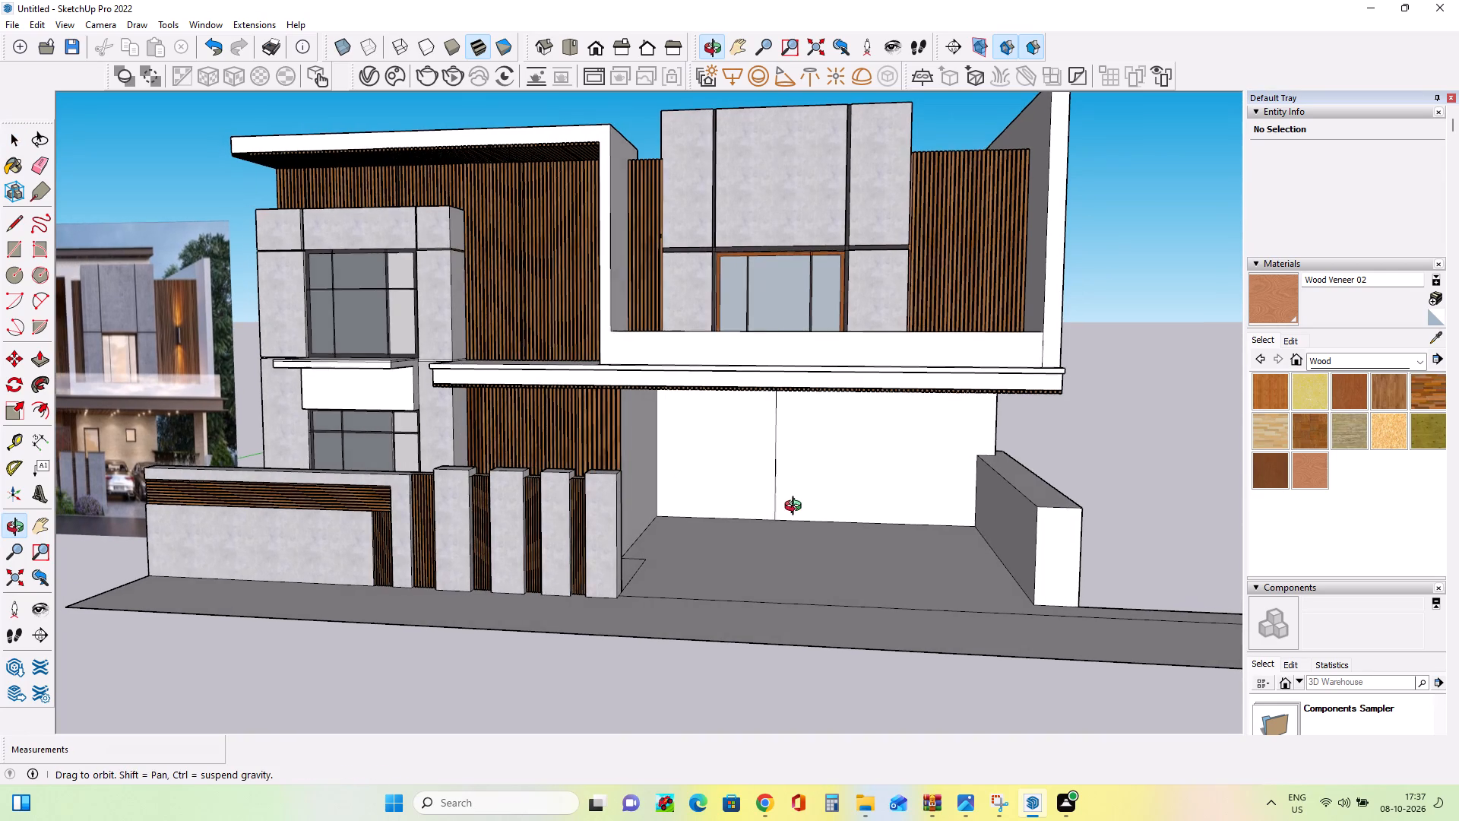
pyautogui.moveTo(796, 508); pyautogui.dragTo(847, 482, button='middle')
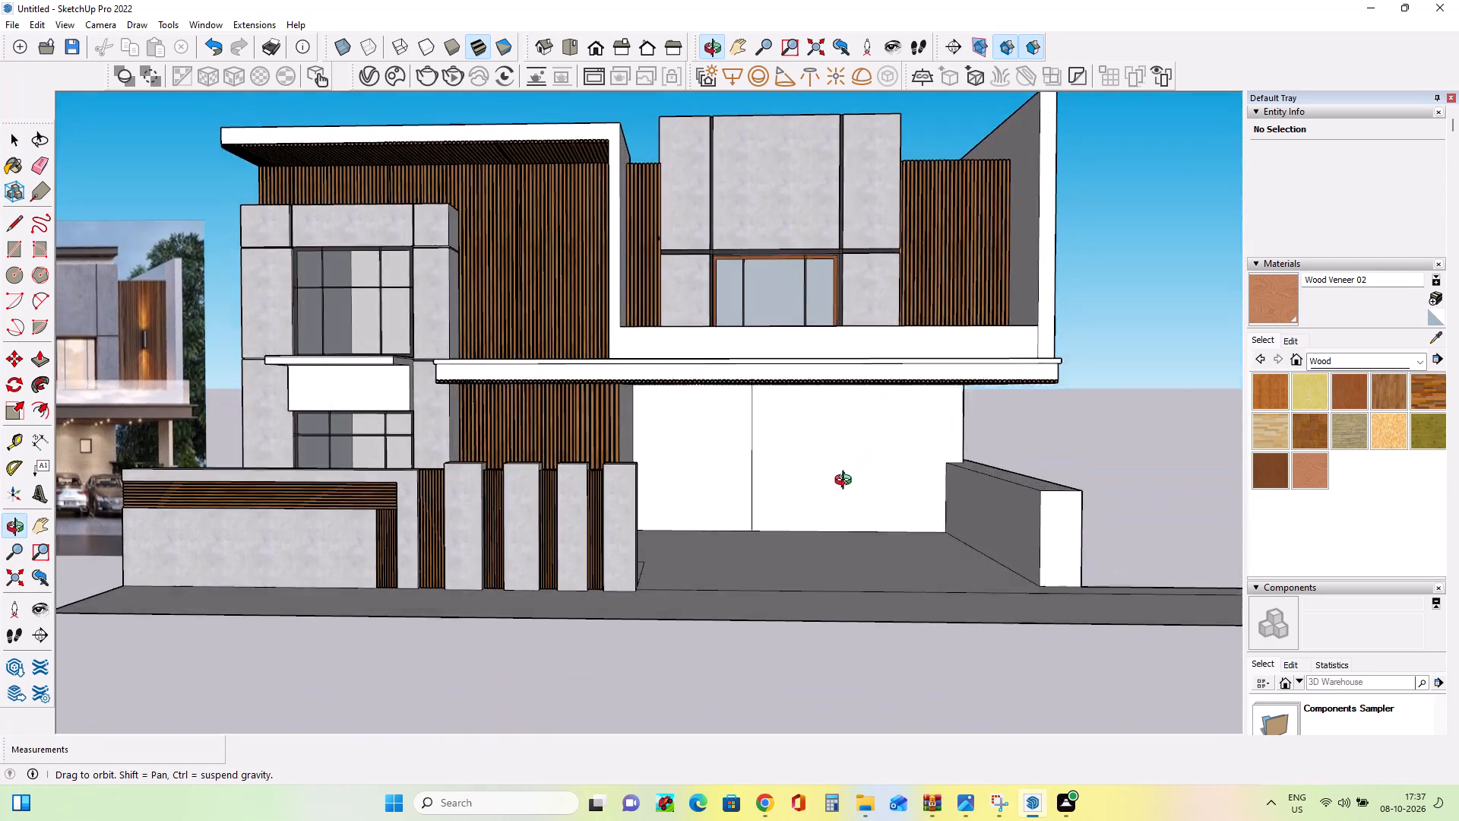
pyautogui.moveTo(847, 482); pyautogui.dragTo(827, 557, button='middle')
pyautogui.moveTo(1019, 521); pyautogui.dragTo(980, 534, button='middle')
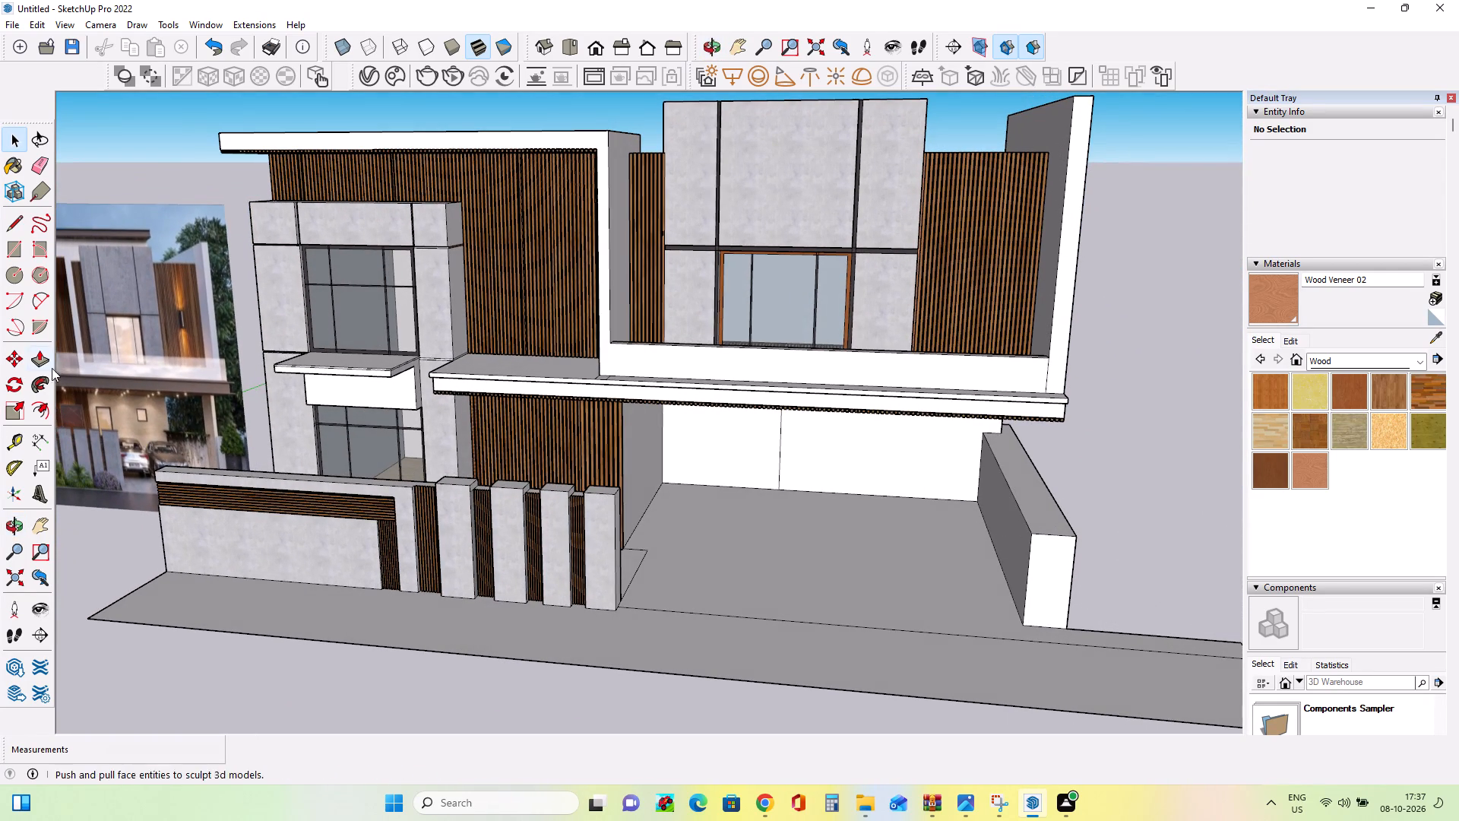
# Push the inner face of the driveway's far side wall in by about 1' 10" to thin the wall.
pyautogui.click(33, 359)
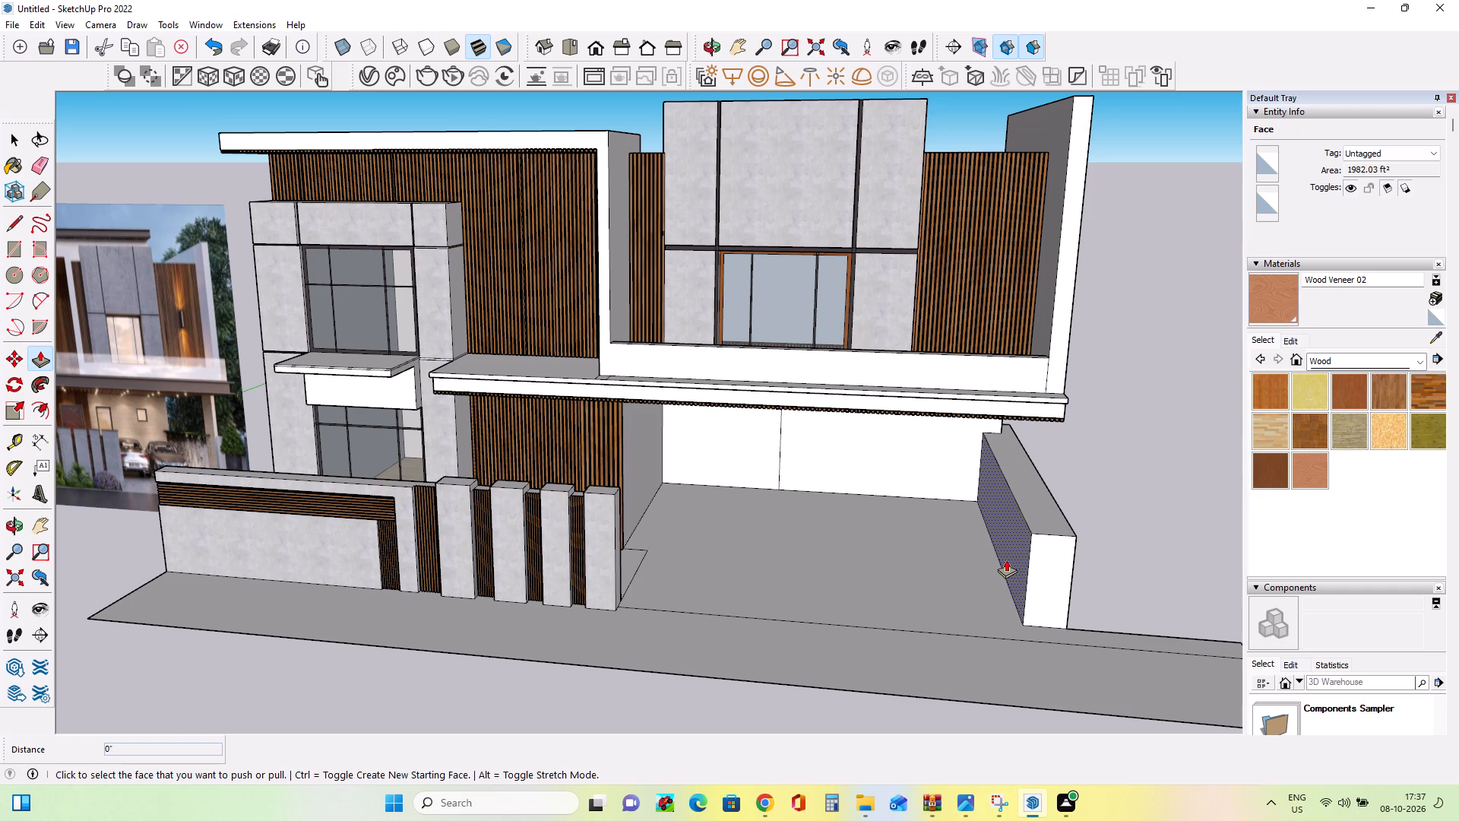
pyautogui.click(1006, 559)
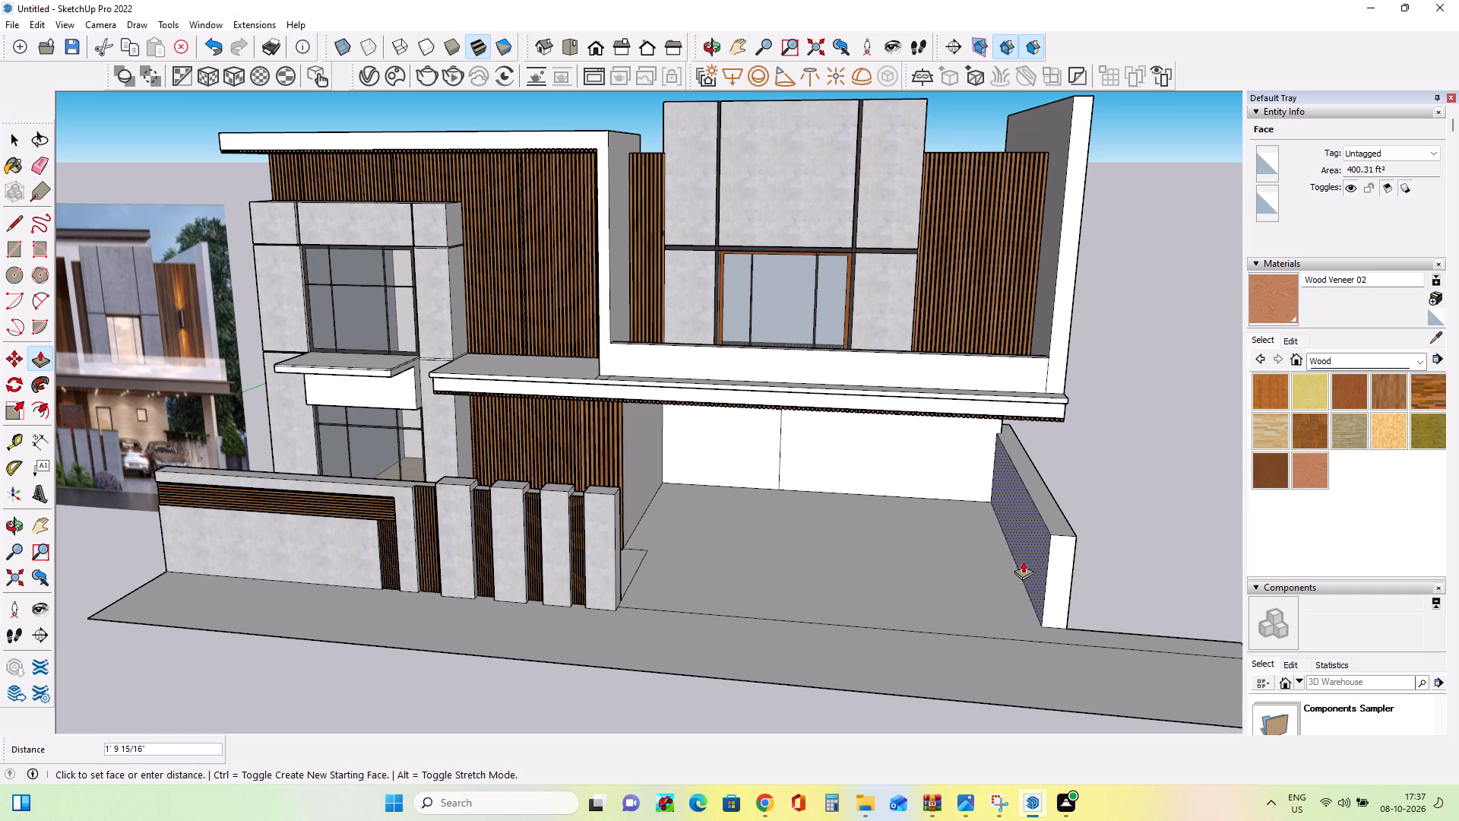
pyautogui.click(1023, 561)
# Examine the thinned side wall, the slatted boundary wall and the facade from several angles against the reference image.
pyautogui.scroll(-4, 768, 612)
pyautogui.moveTo(768, 612); pyautogui.dragTo(846, 610, button='middle')
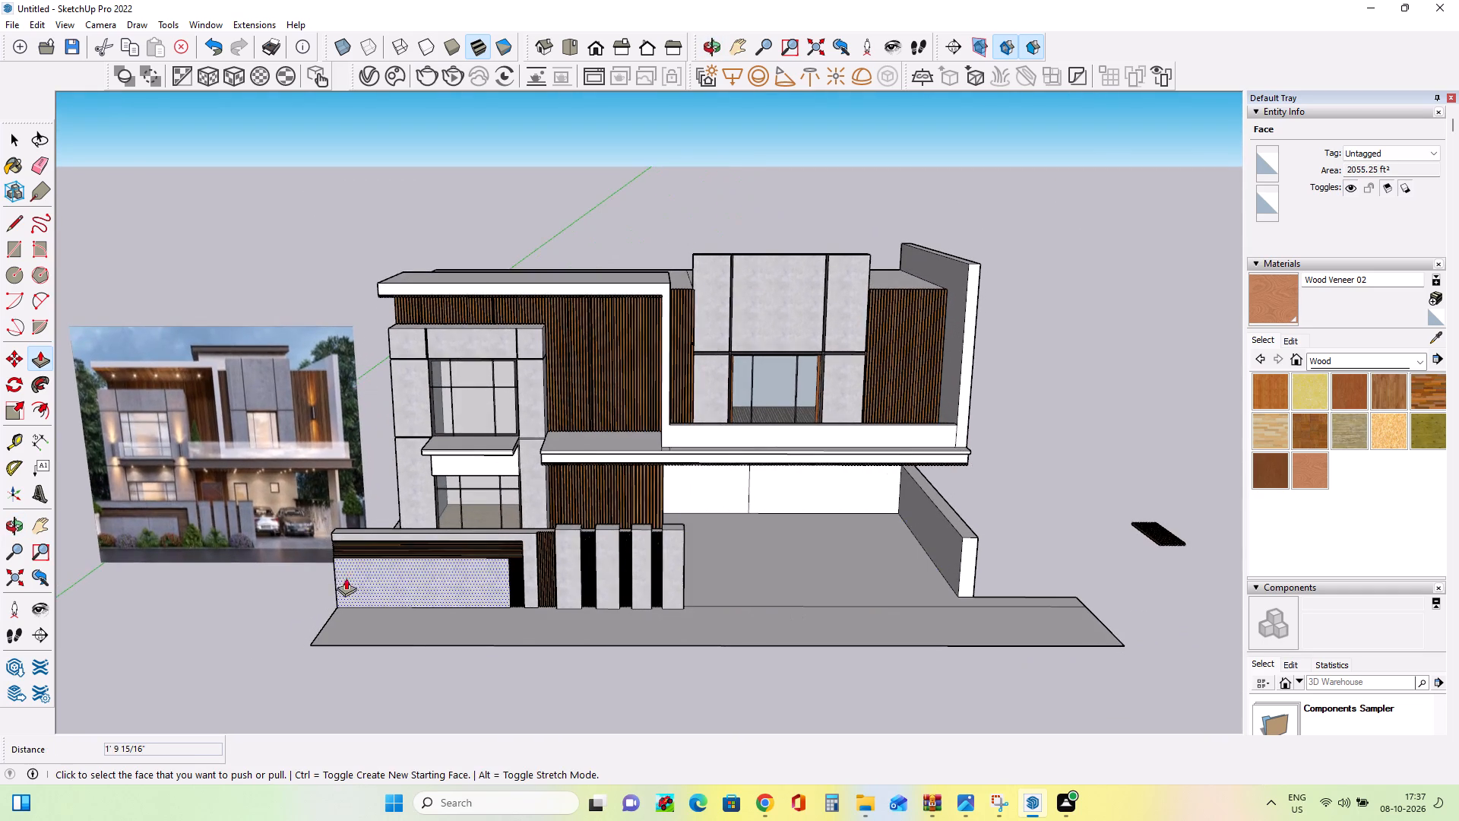
pyautogui.scroll(4, 312, 566)
pyautogui.moveTo(280, 547); pyautogui.dragTo(182, 534, button='middle')
pyautogui.scroll(-4, 182, 533)
pyautogui.moveTo(191, 535); pyautogui.dragTo(400, 515, button='middle')
pyautogui.scroll(3, 297, 540)
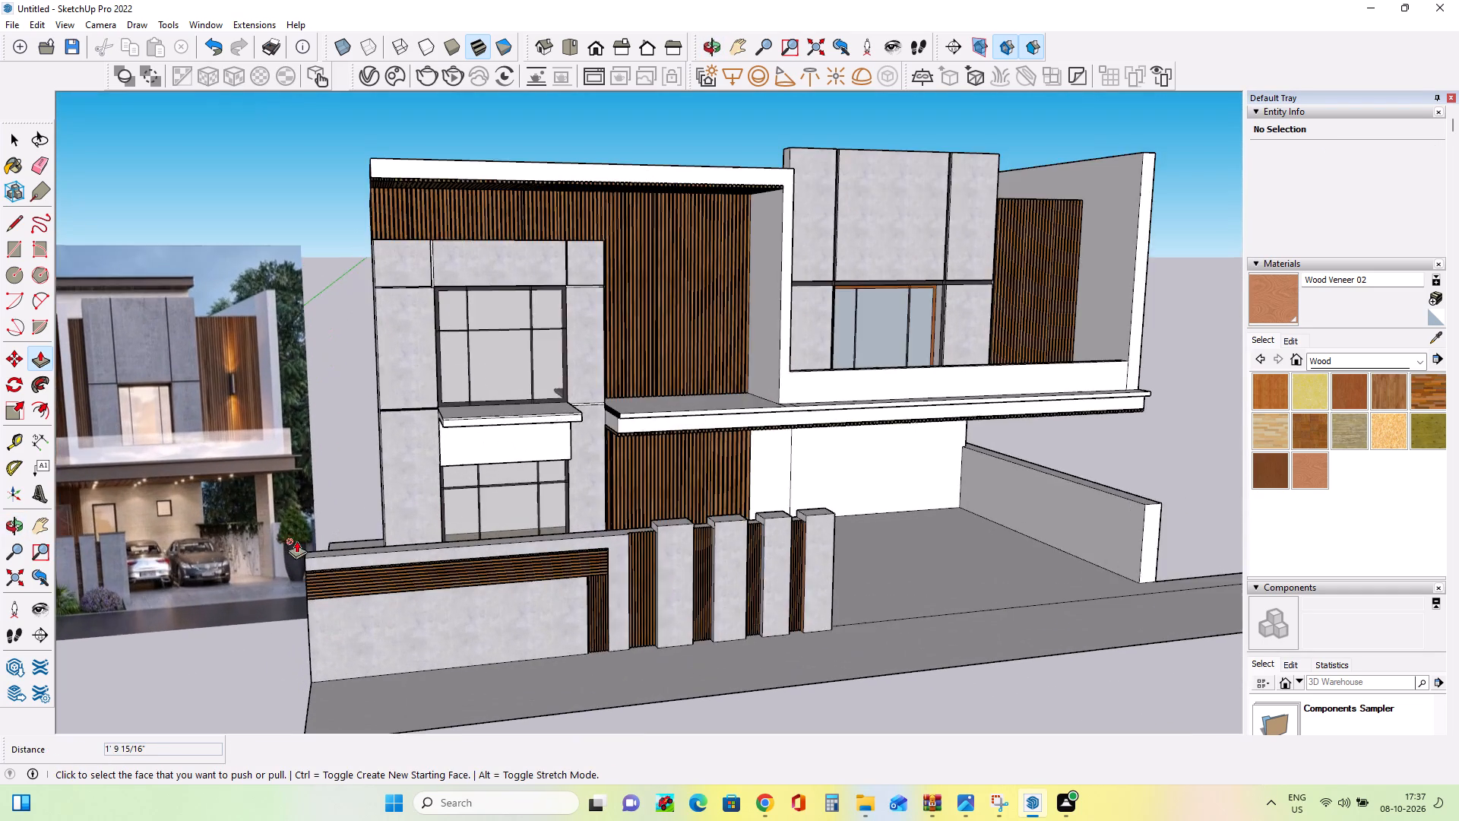
pyautogui.scroll(7, 283, 544)
pyautogui.scroll(-3, 283, 544)
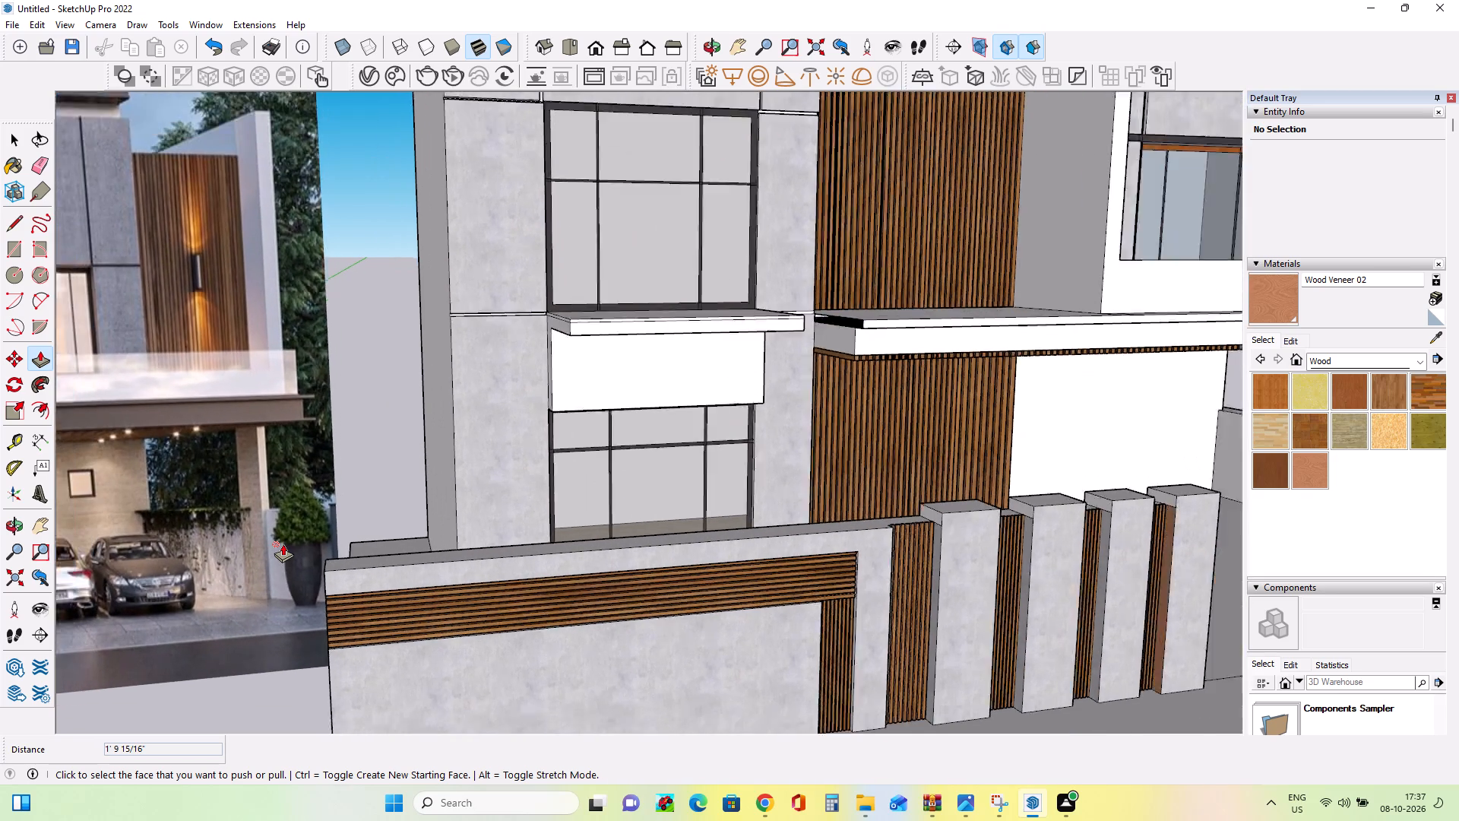
pyautogui.scroll(-9, 283, 544)
pyautogui.moveTo(793, 584); pyautogui.dragTo(754, 665, button='middle')
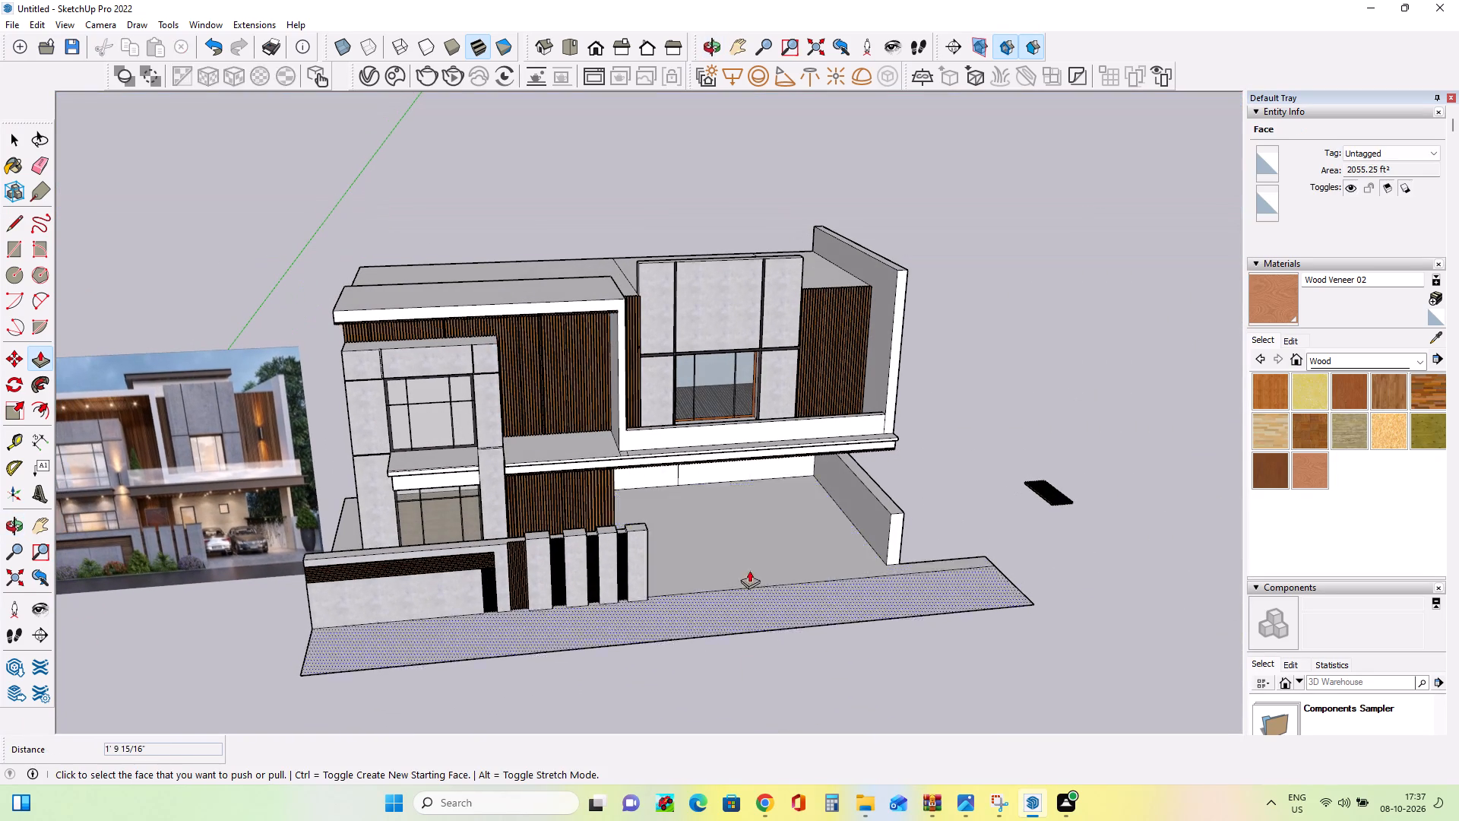
# Draw a rectangle about 7' 9" by 2' 5" across the top of the driveway's side wall, near its front end.
pyautogui.click(16, 248)
pyautogui.moveTo(760, 618); pyautogui.dragTo(666, 641, button='middle')
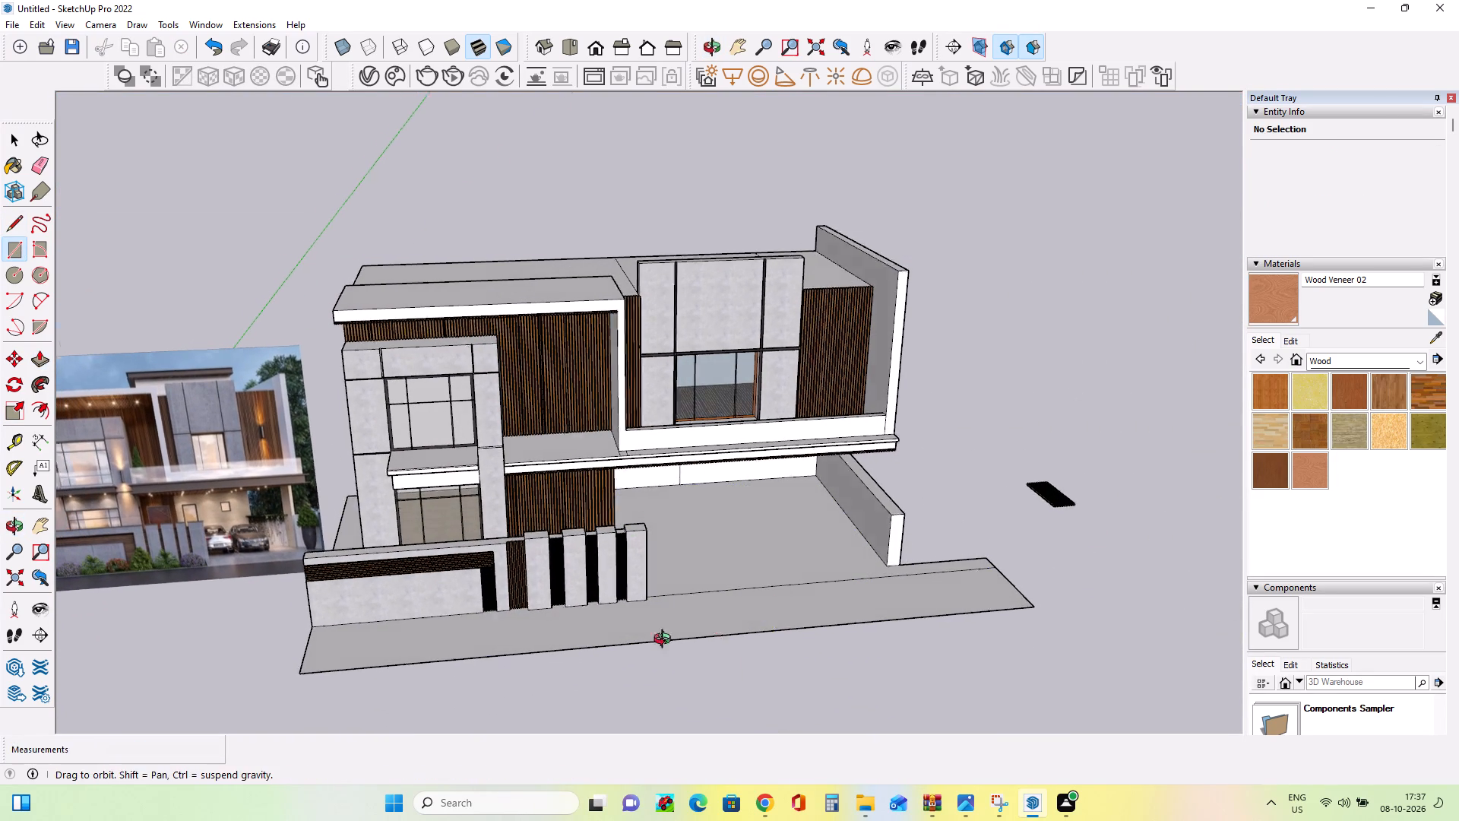
pyautogui.moveTo(666, 641); pyautogui.dragTo(416, 652, button='middle')
pyautogui.scroll(4, 857, 594)
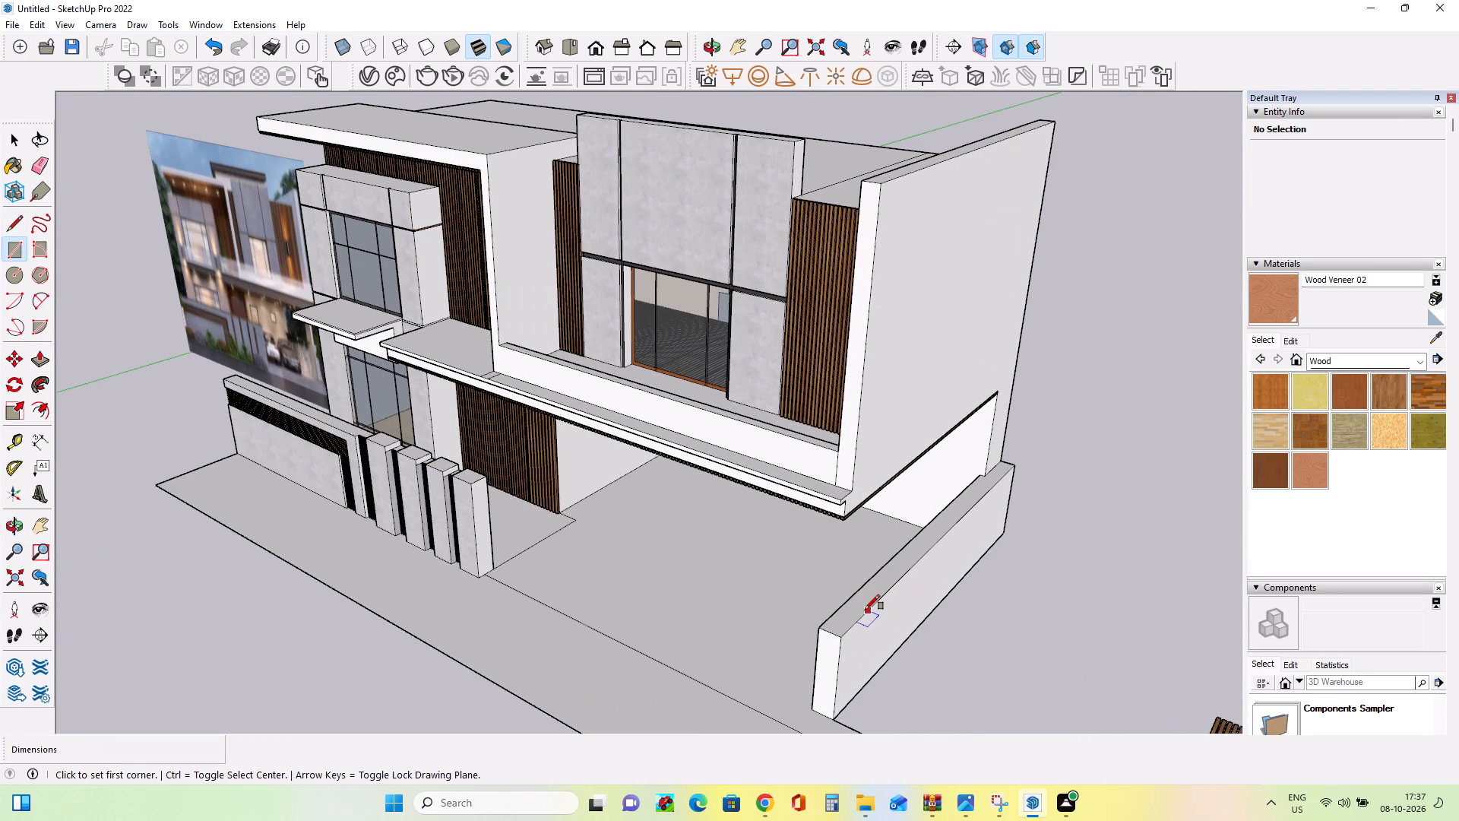
pyautogui.click(862, 614)
pyautogui.click(878, 574)
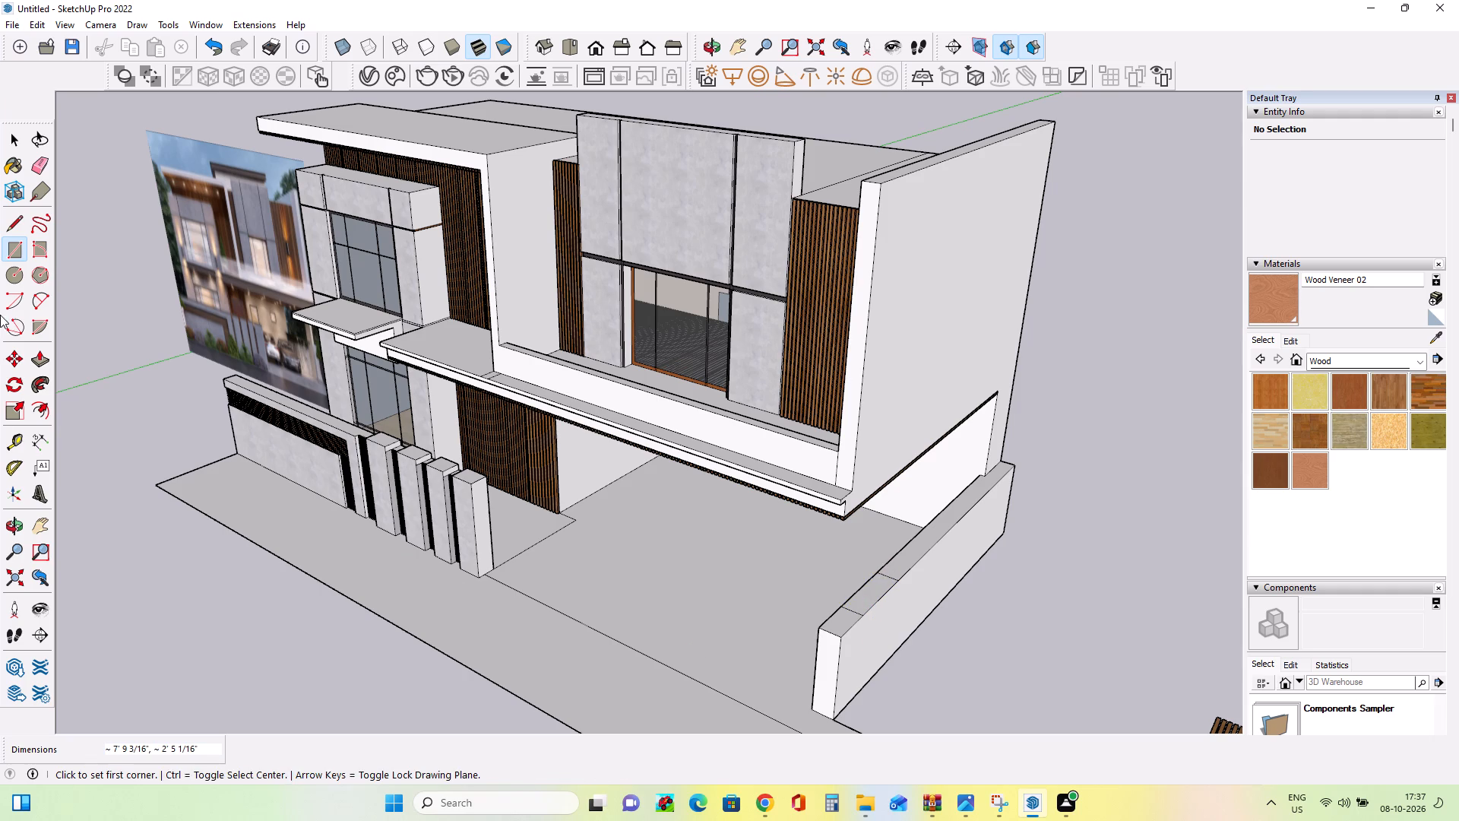
# Extrude the rectangle on the side wall upward about 12' 8" as a column reaching the balcony slab.
pyautogui.click(43, 360)
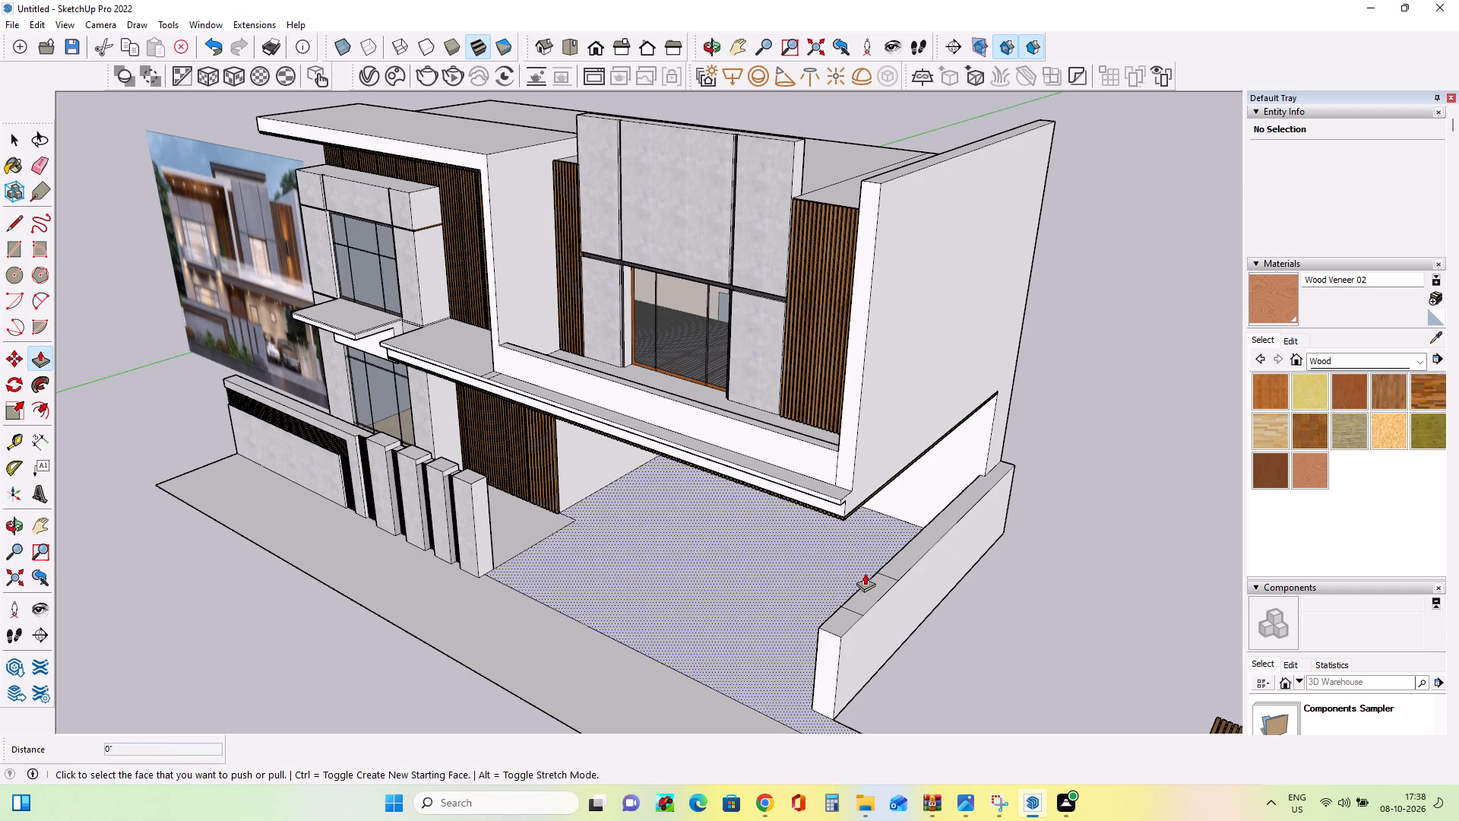
pyautogui.click(873, 588)
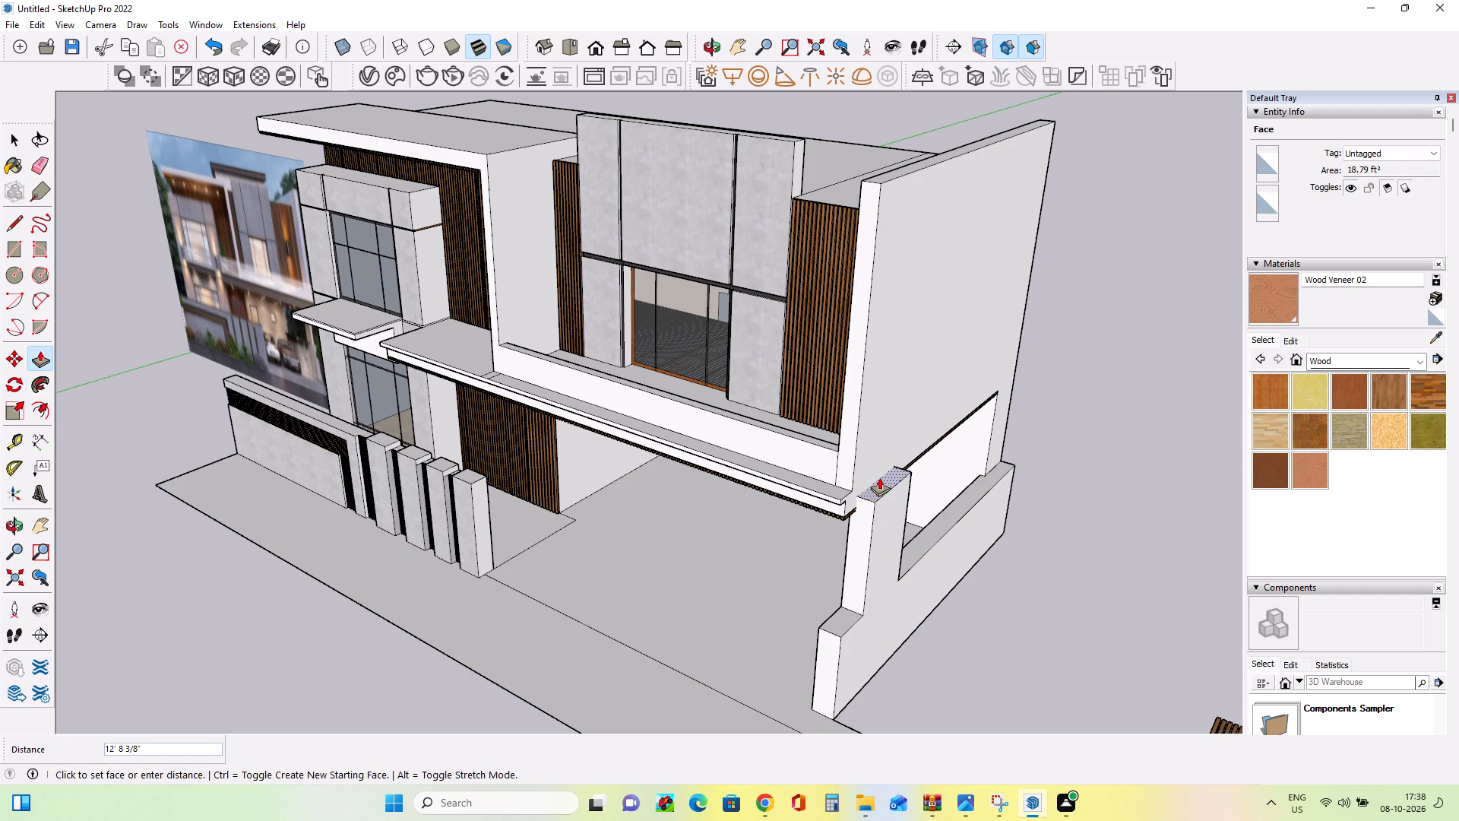
pyautogui.click(879, 477)
# Push the side wall and column's outer face in 1' 8 1/8" and pull their inner face out 1' 1/4".
pyautogui.moveTo(850, 645); pyautogui.dragTo(874, 609, button='middle')
pyautogui.click(920, 523)
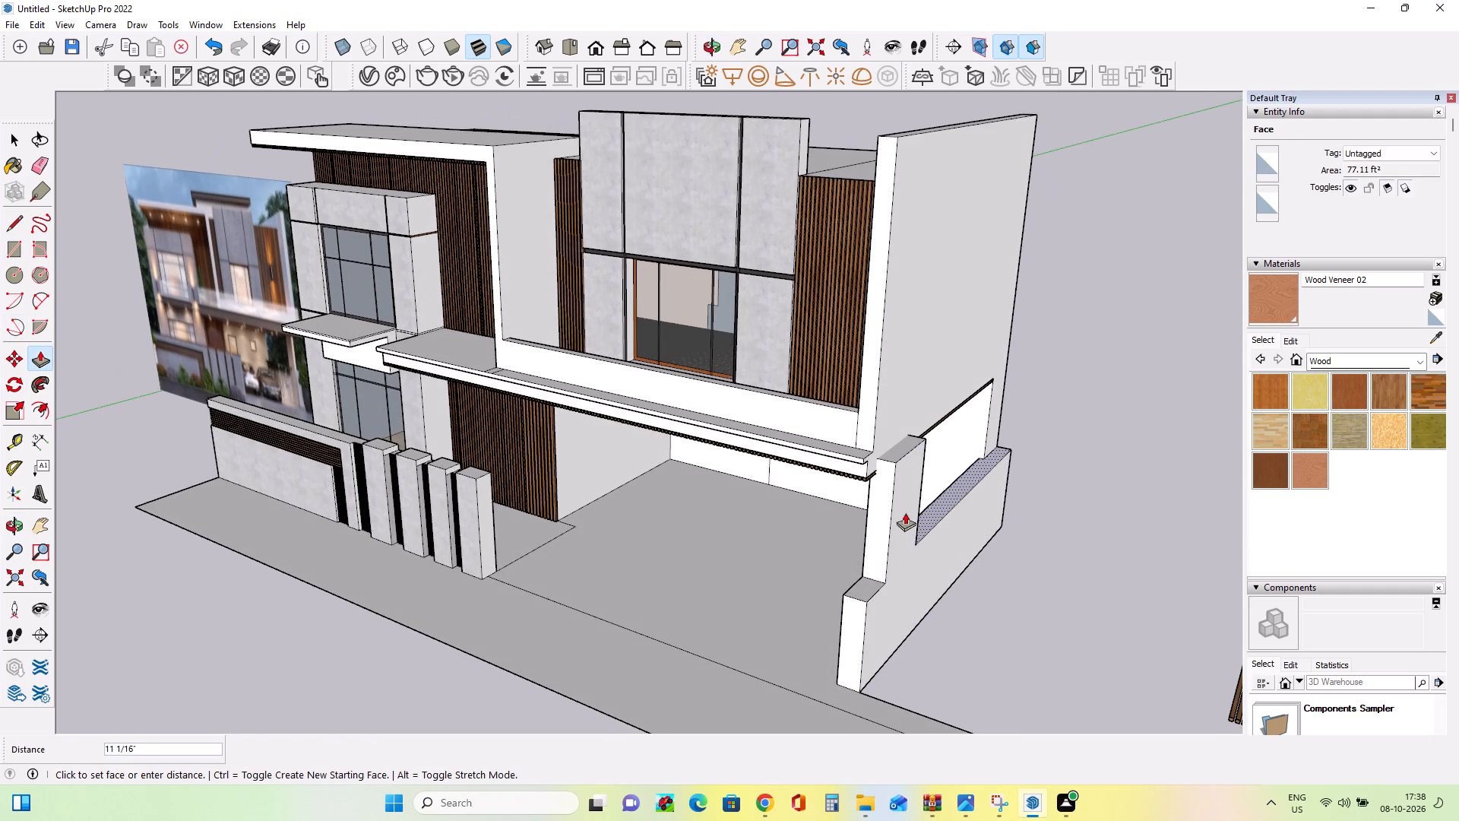
pyautogui.press('Escape')
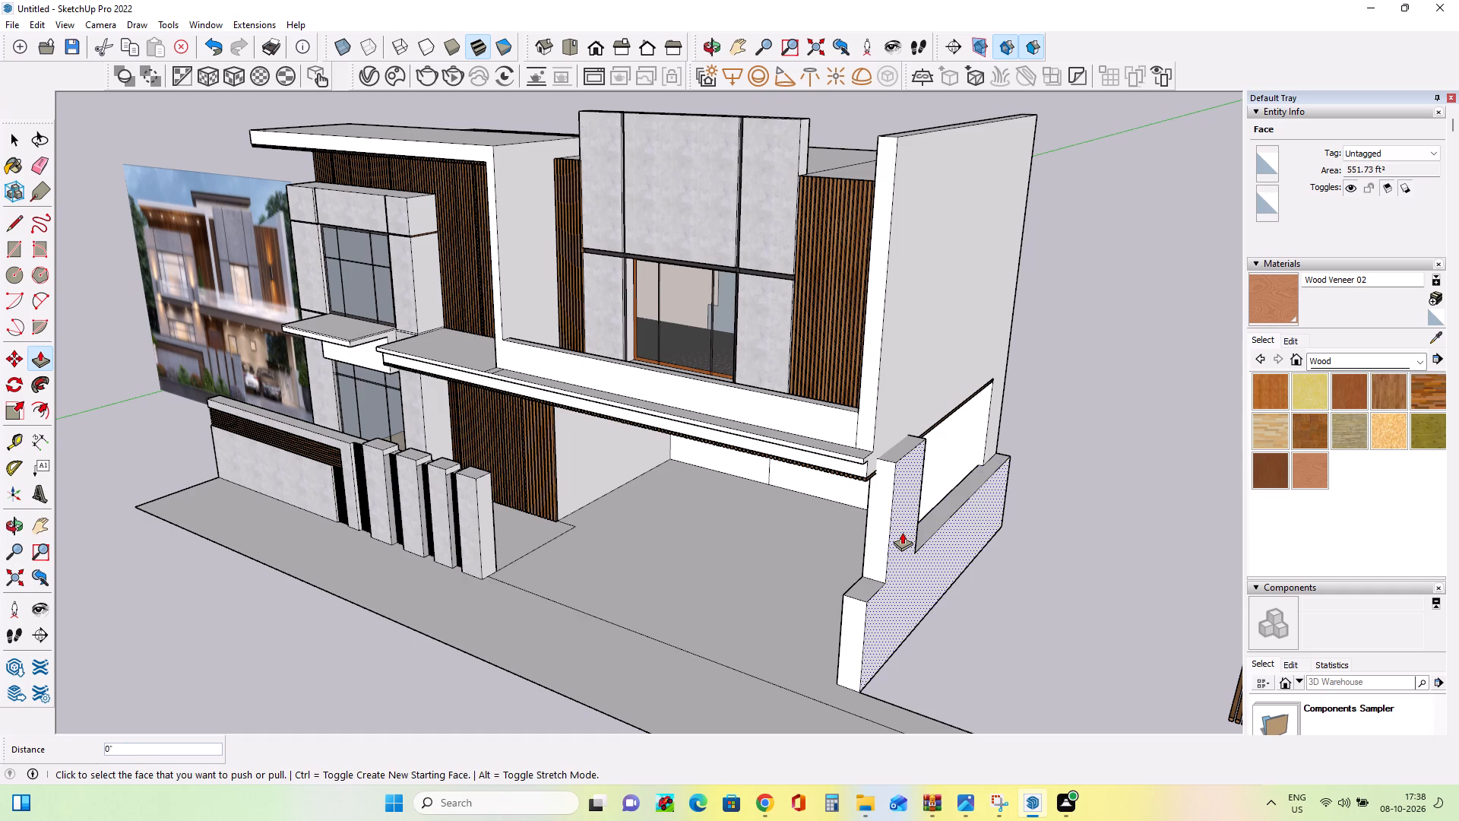
pyautogui.click(902, 532)
pyautogui.click(887, 525)
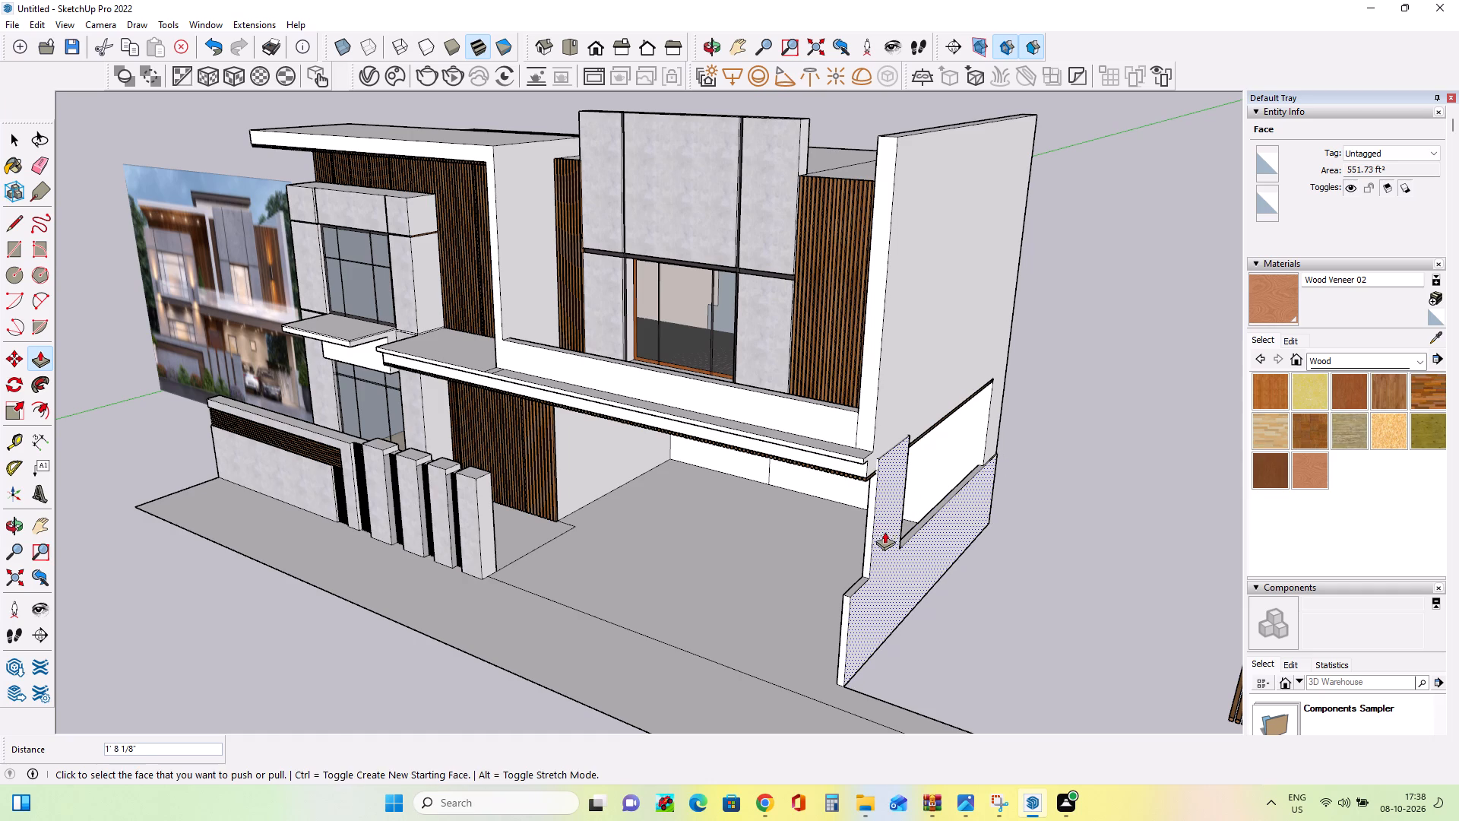
pyautogui.moveTo(815, 632); pyautogui.dragTo(1100, 592, button='middle')
pyautogui.click(951, 517)
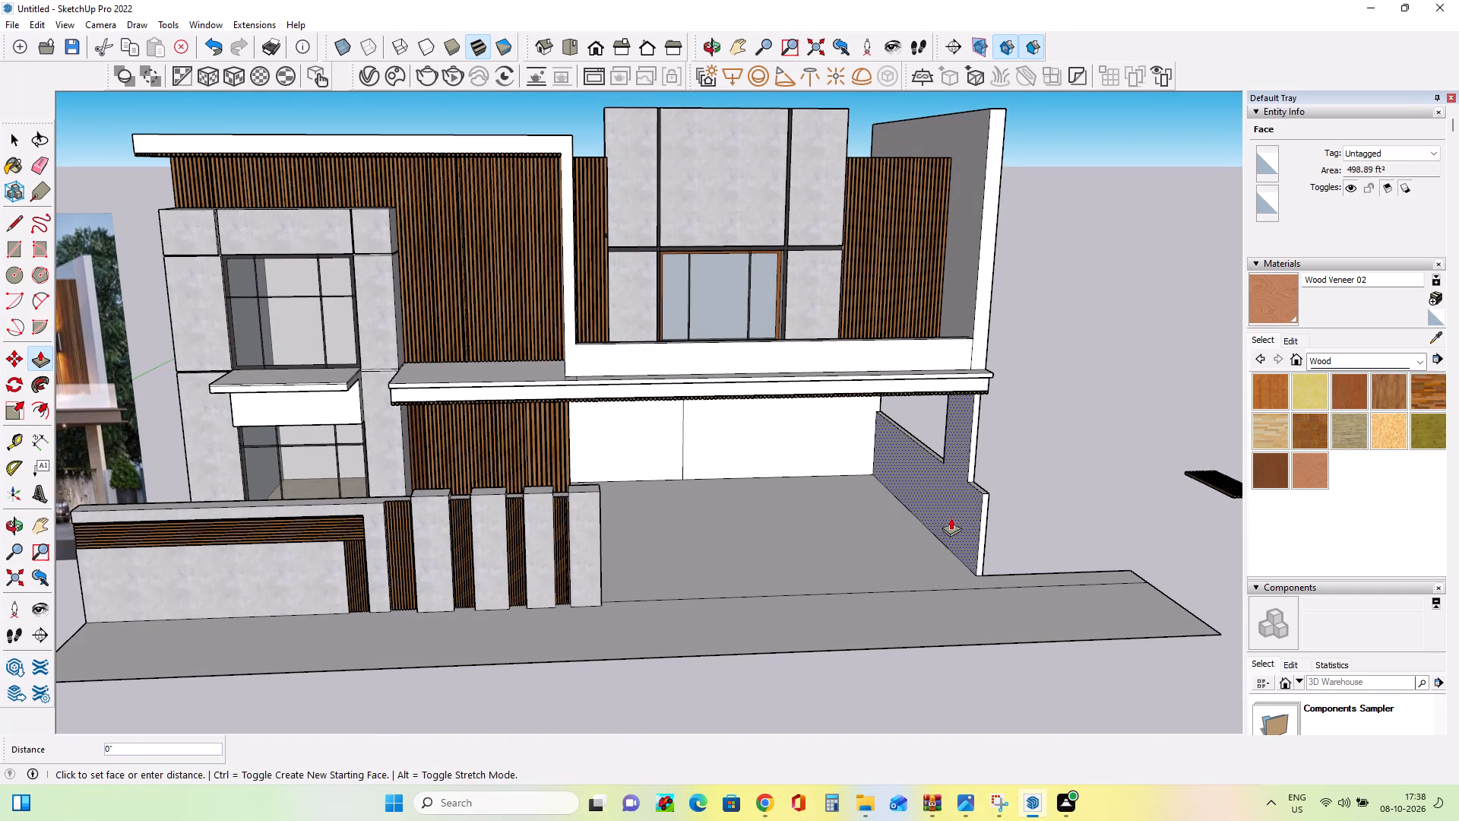
pyautogui.click(944, 525)
# Examine the reshaped side wall and column together with the facade from the front and from above.
pyautogui.moveTo(1040, 556); pyautogui.dragTo(971, 547, button='middle')
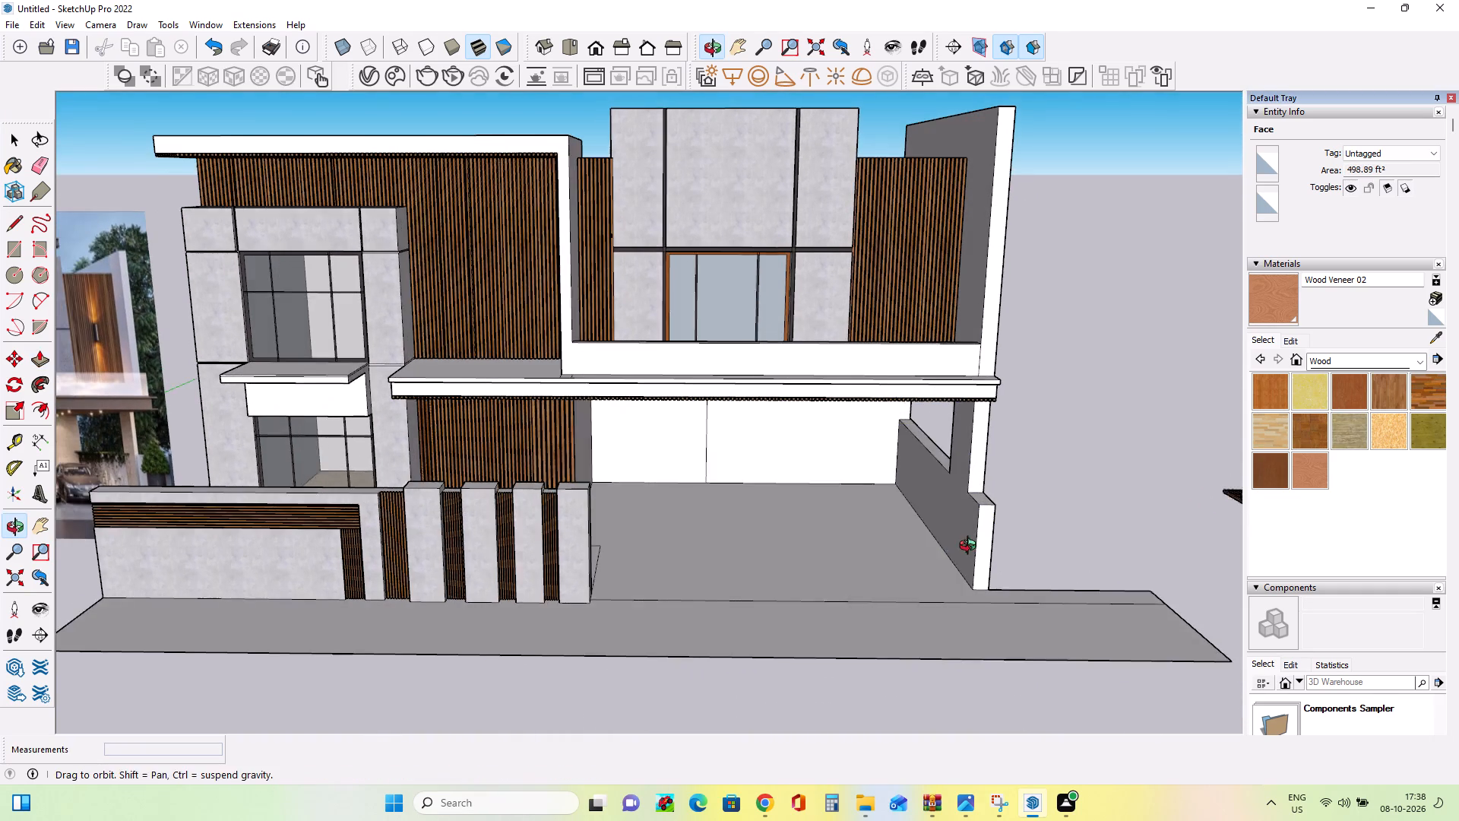
pyautogui.moveTo(971, 547); pyautogui.dragTo(963, 545, button='middle')
pyautogui.moveTo(992, 520); pyautogui.dragTo(964, 531, button='middle')
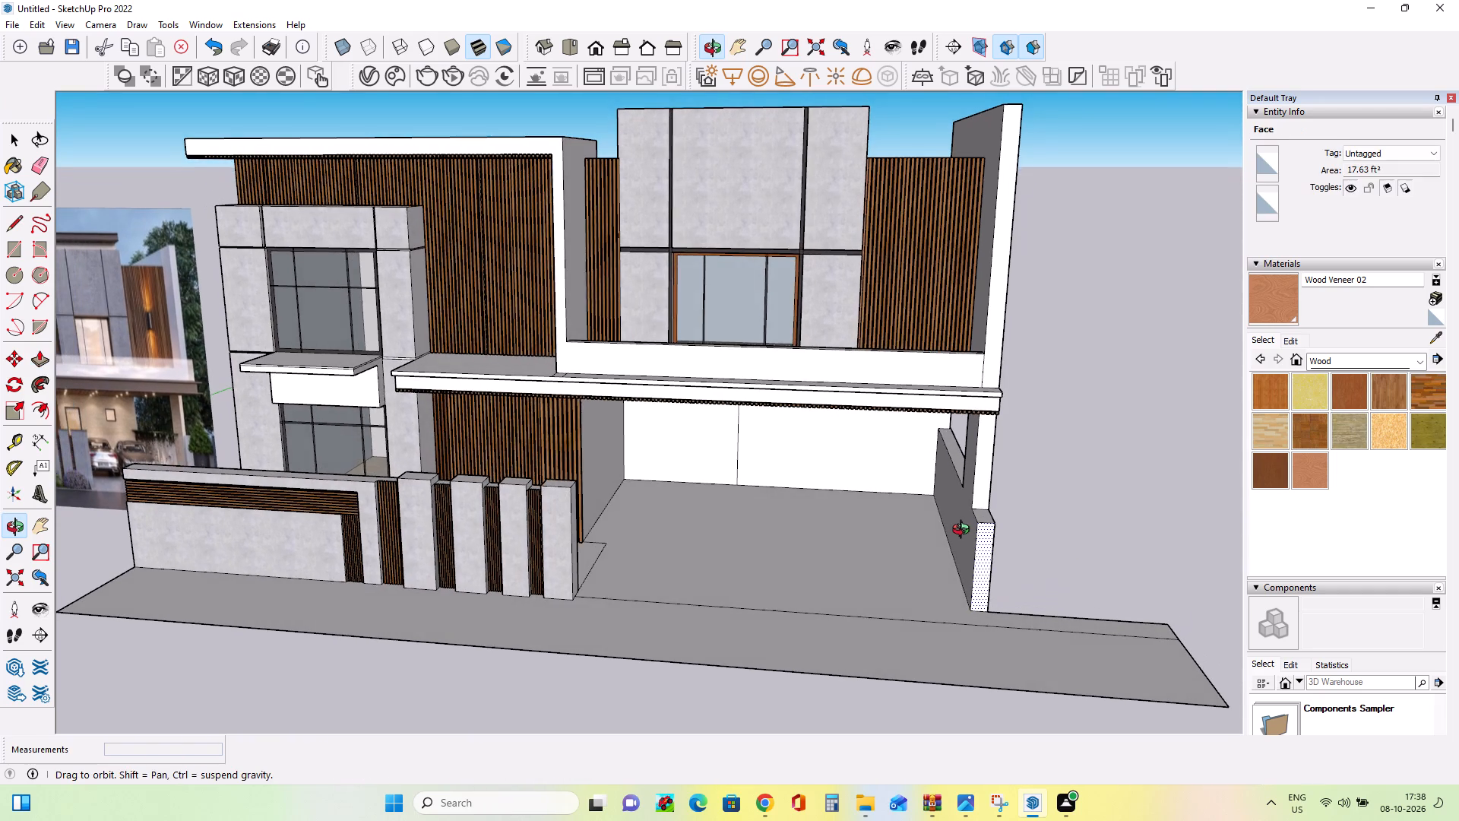
pyautogui.moveTo(964, 531); pyautogui.dragTo(930, 503, button='middle')
pyautogui.scroll(-2, 929, 591)
pyautogui.moveTo(1111, 637); pyautogui.dragTo(1119, 695, button='middle')
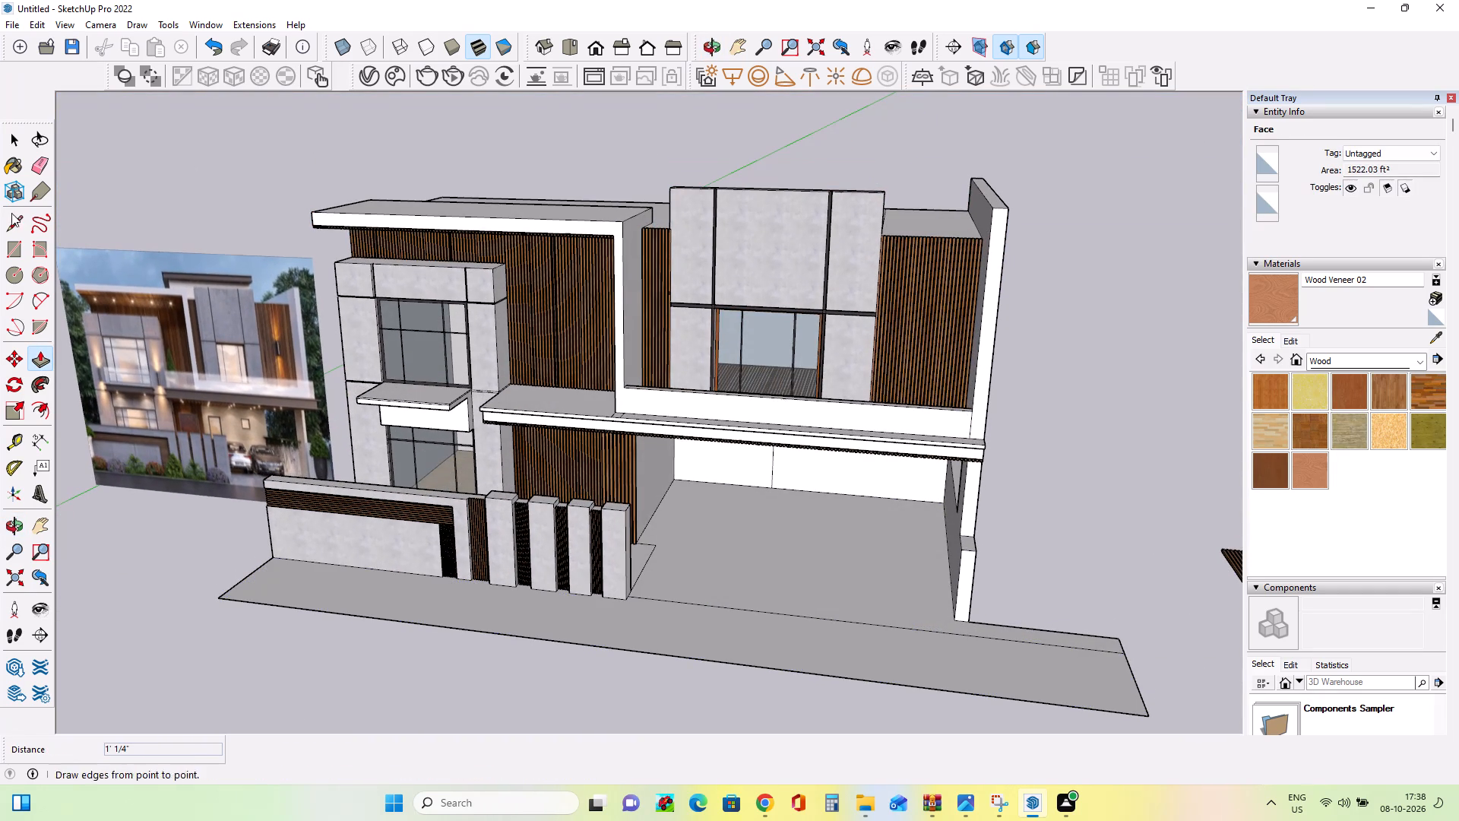
# Draw a line about 16' 11" long across the ground strip, from the side wall's outer front corner to the front edge.
pyautogui.click(14, 223)
pyautogui.moveTo(951, 629); pyautogui.dragTo(1046, 670, button='middle')
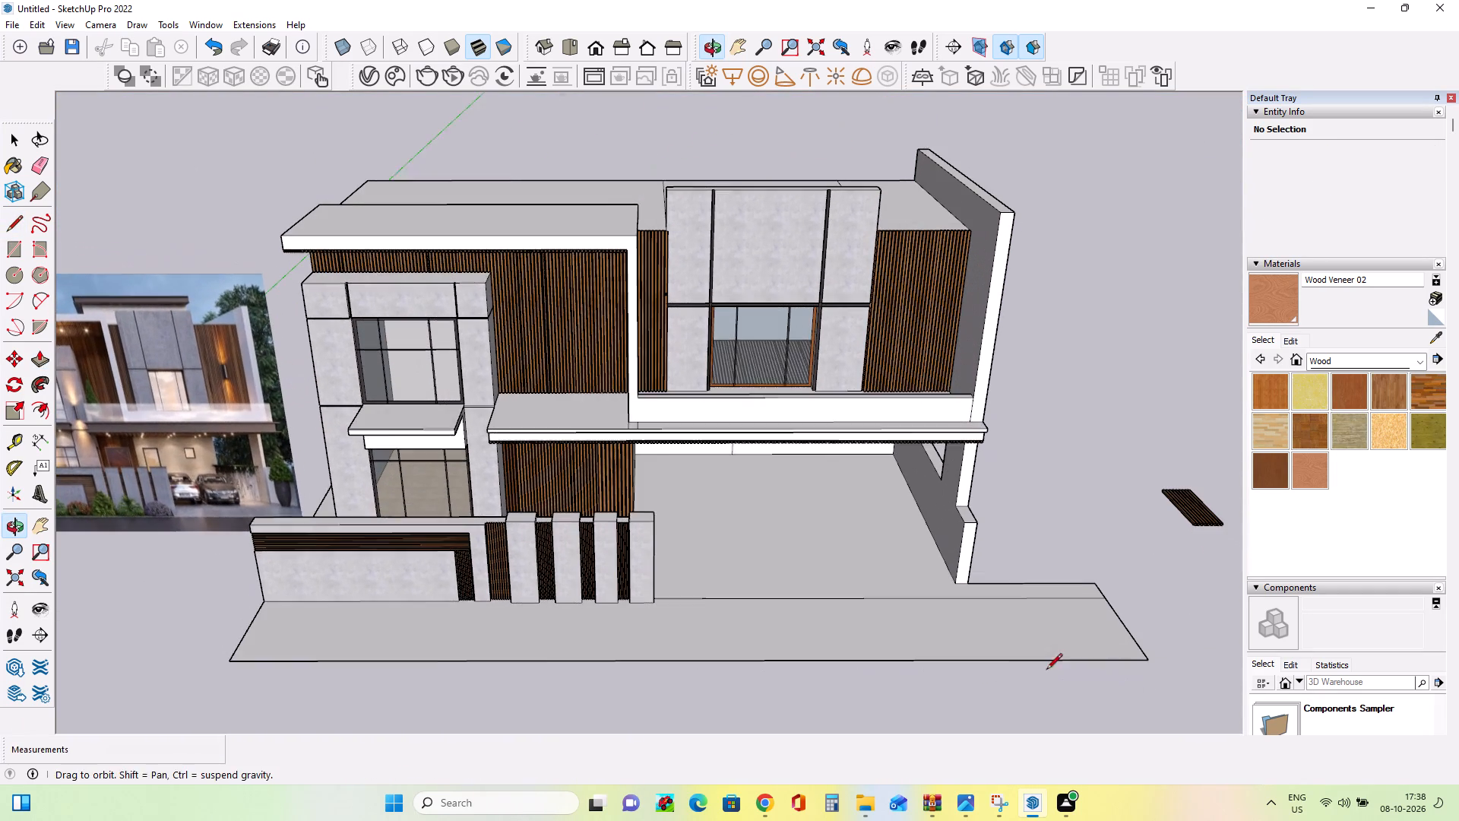
pyautogui.moveTo(1046, 670); pyautogui.dragTo(1047, 677, button='middle')
pyautogui.click(967, 585)
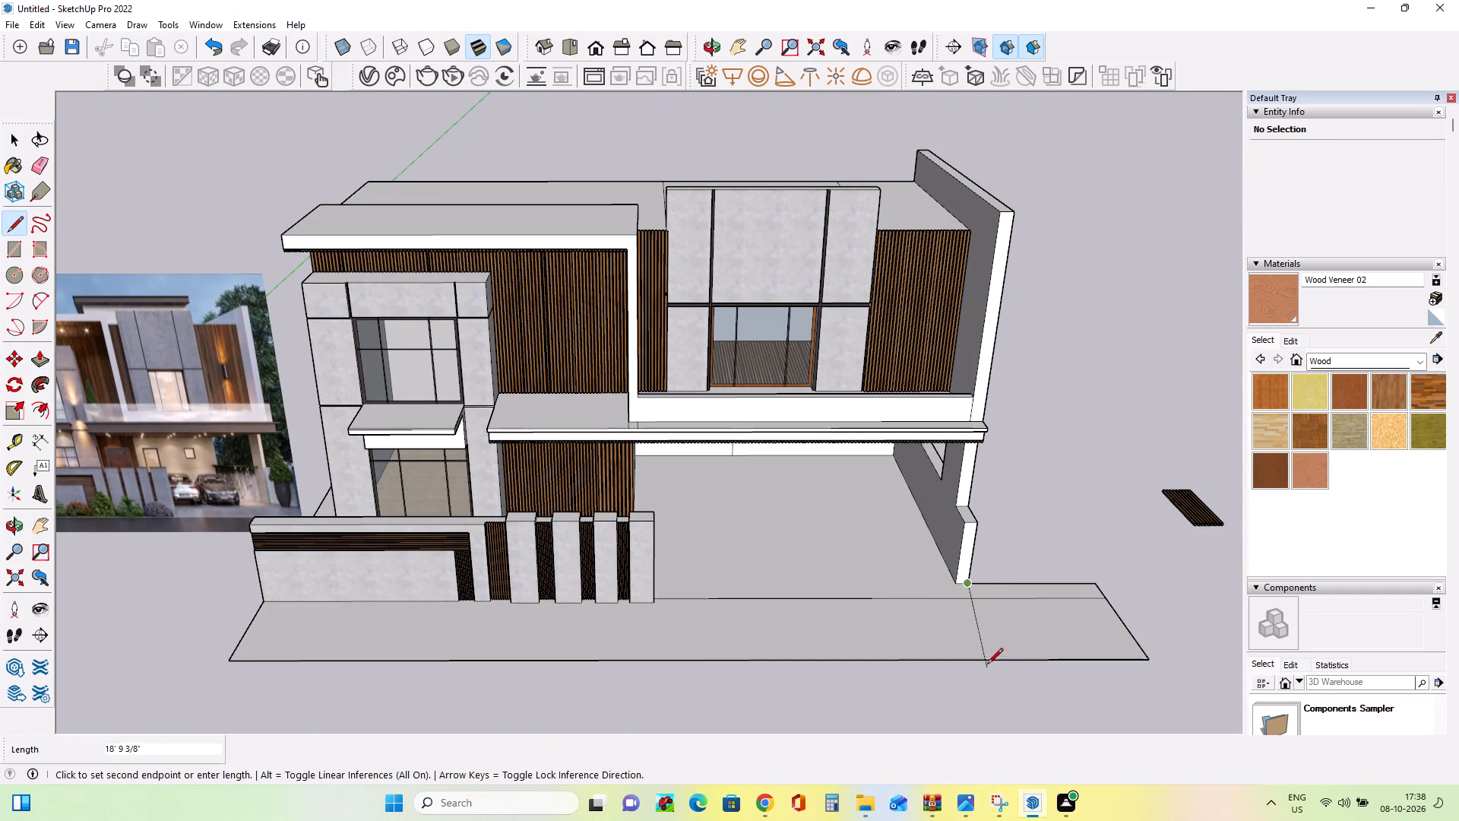
pyautogui.click(1005, 658)
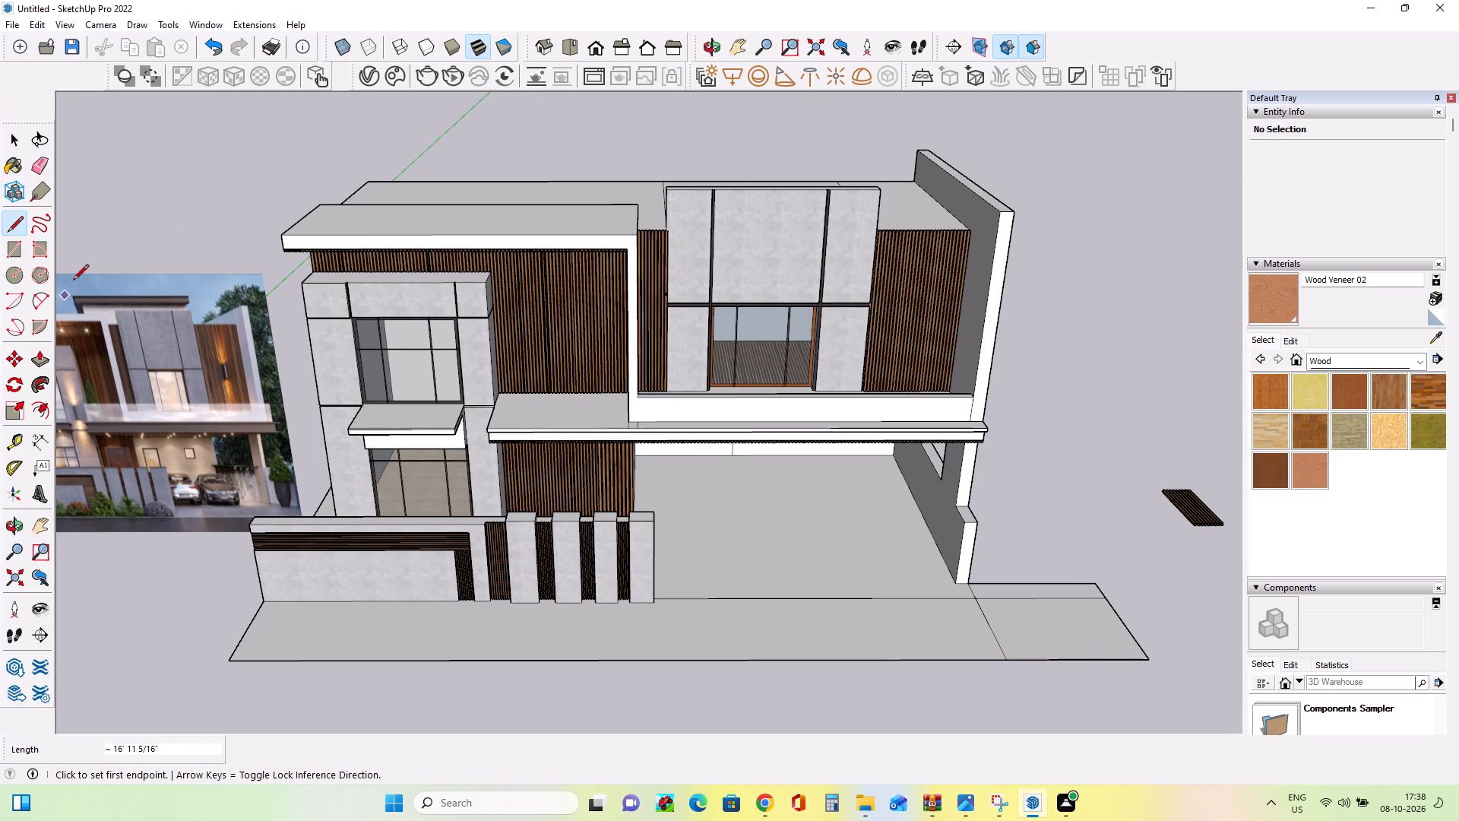
# Erase the edges of the ground strip outside the new line so the ground ends in line with the side wall.
pyautogui.click(46, 173)
pyautogui.moveTo(1055, 577); pyautogui.dragTo(1073, 639)
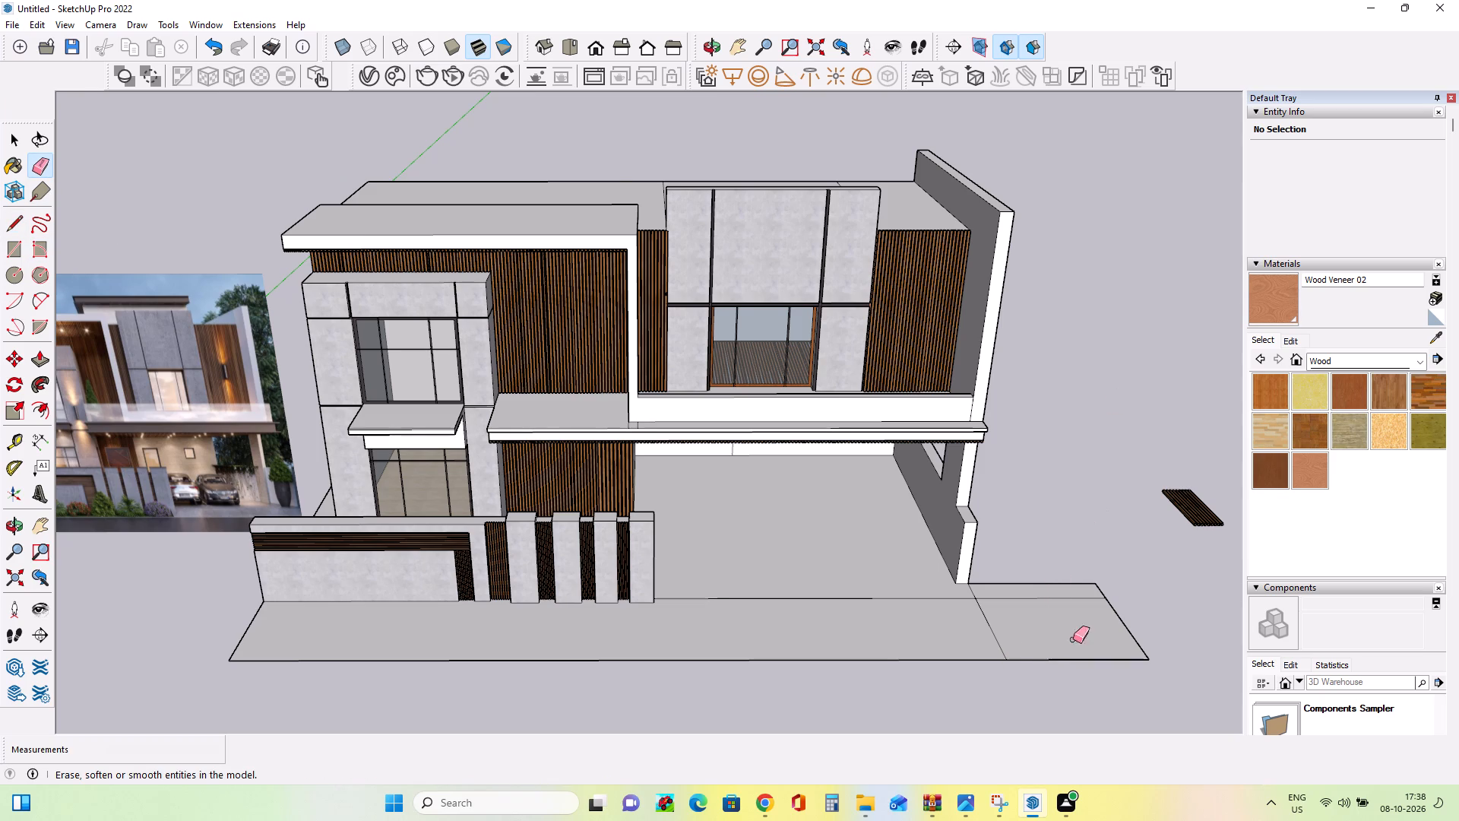
pyautogui.moveTo(1073, 639); pyautogui.dragTo(1090, 710)
pyautogui.moveTo(1085, 565); pyautogui.dragTo(1100, 664)
pyautogui.moveTo(1091, 580); pyautogui.dragTo(1130, 665)
# Examine the carport's back wall and column in the reference image and compare them with the modelled facade.
pyautogui.scroll(-1, 936, 611)
pyautogui.moveTo(936, 615); pyautogui.dragTo(936, 622, button='middle')
pyautogui.moveTo(834, 631); pyautogui.dragTo(839, 517, button='middle')
pyautogui.scroll(2, 837, 511)
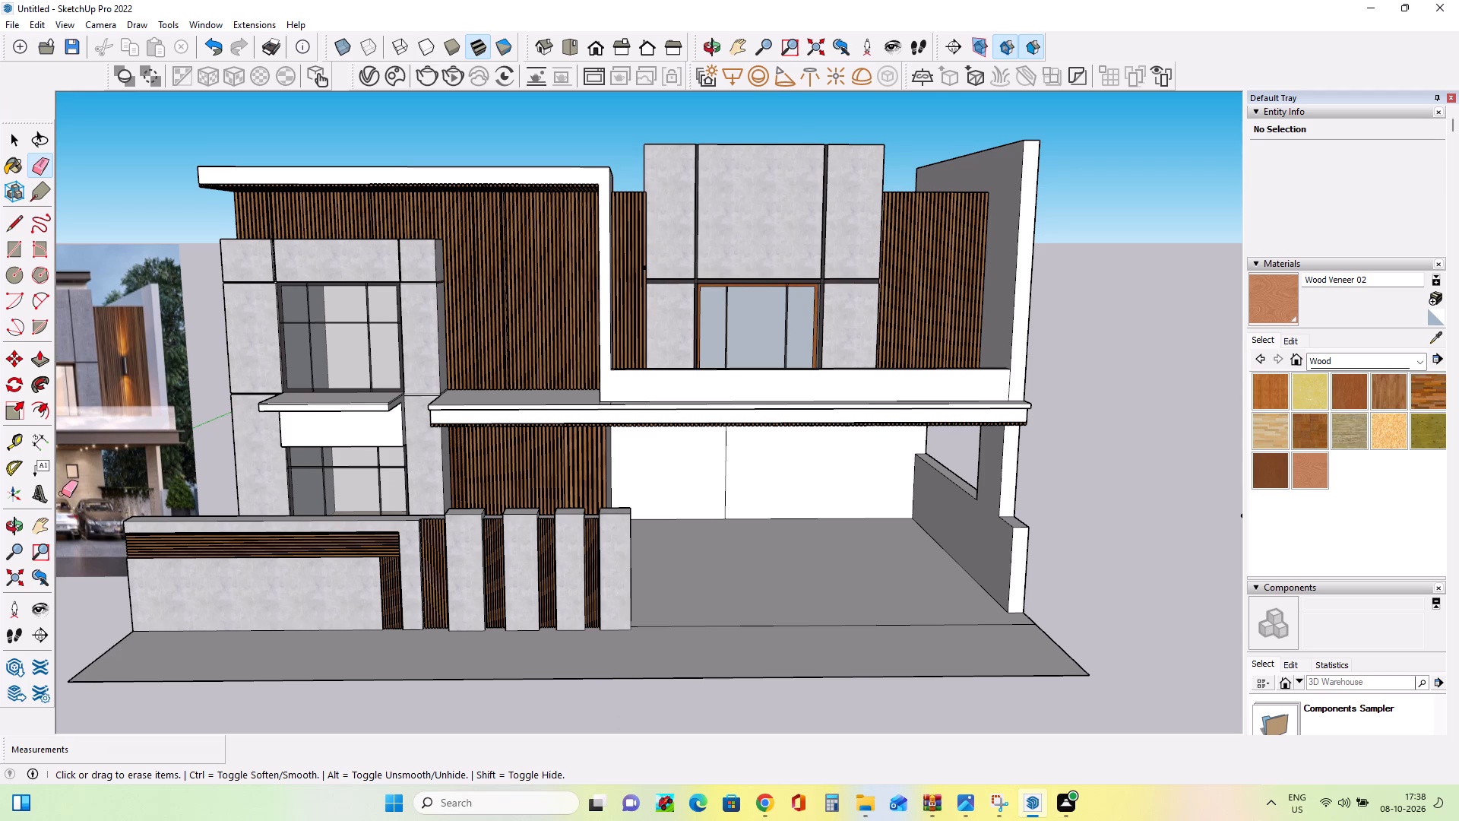
pyautogui.click(33, 521)
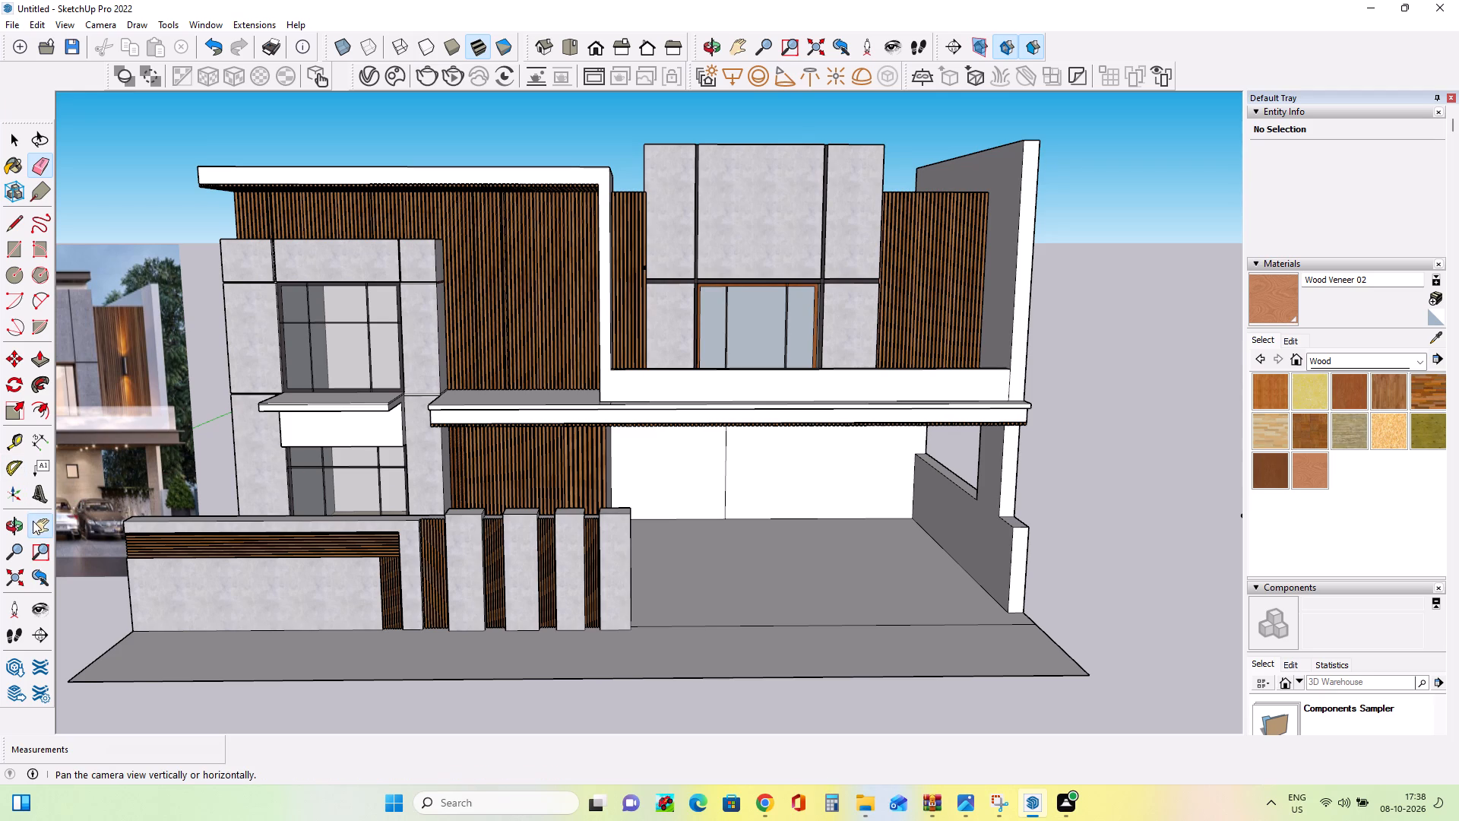
pyautogui.moveTo(109, 460); pyautogui.dragTo(227, 469)
pyautogui.scroll(4, 178, 506)
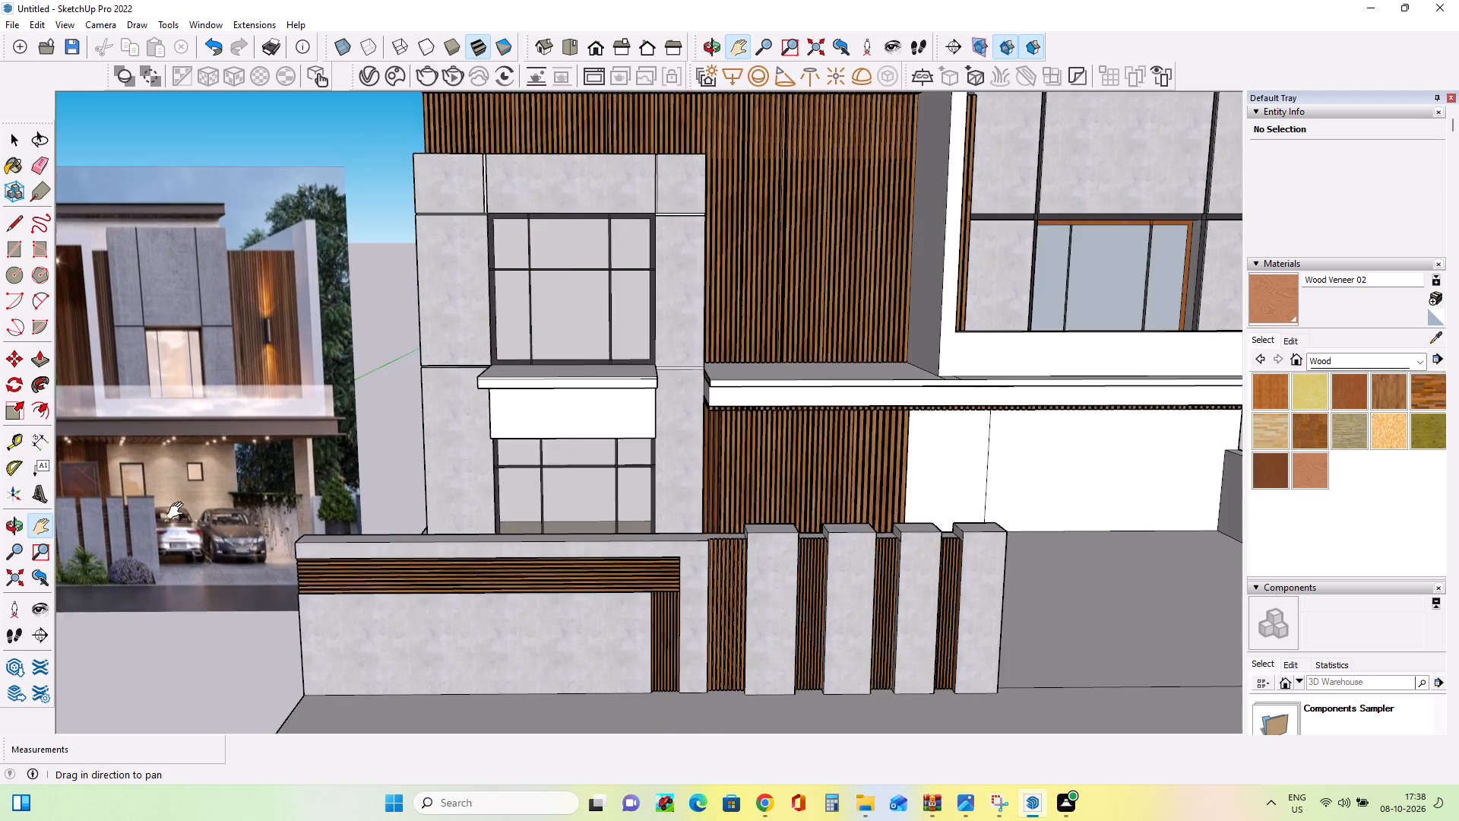
pyautogui.scroll(2, 179, 511)
pyautogui.scroll(-1, 179, 511)
pyautogui.scroll(2, 179, 511)
pyautogui.moveTo(184, 527); pyautogui.dragTo(177, 649, button='middle')
pyautogui.scroll(5, 147, 492)
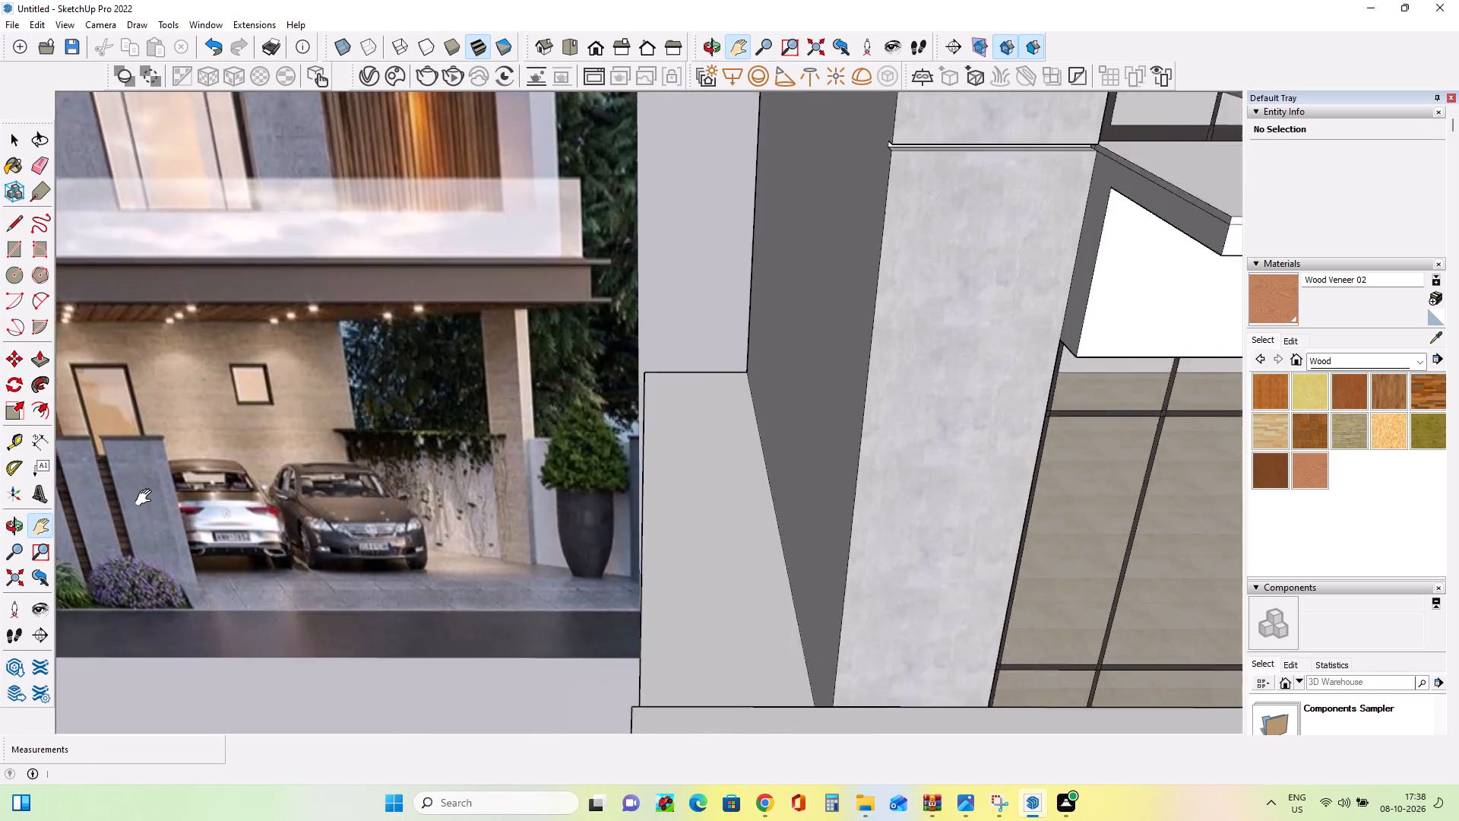
pyautogui.scroll(1, 147, 498)
pyautogui.scroll(-16, 147, 500)
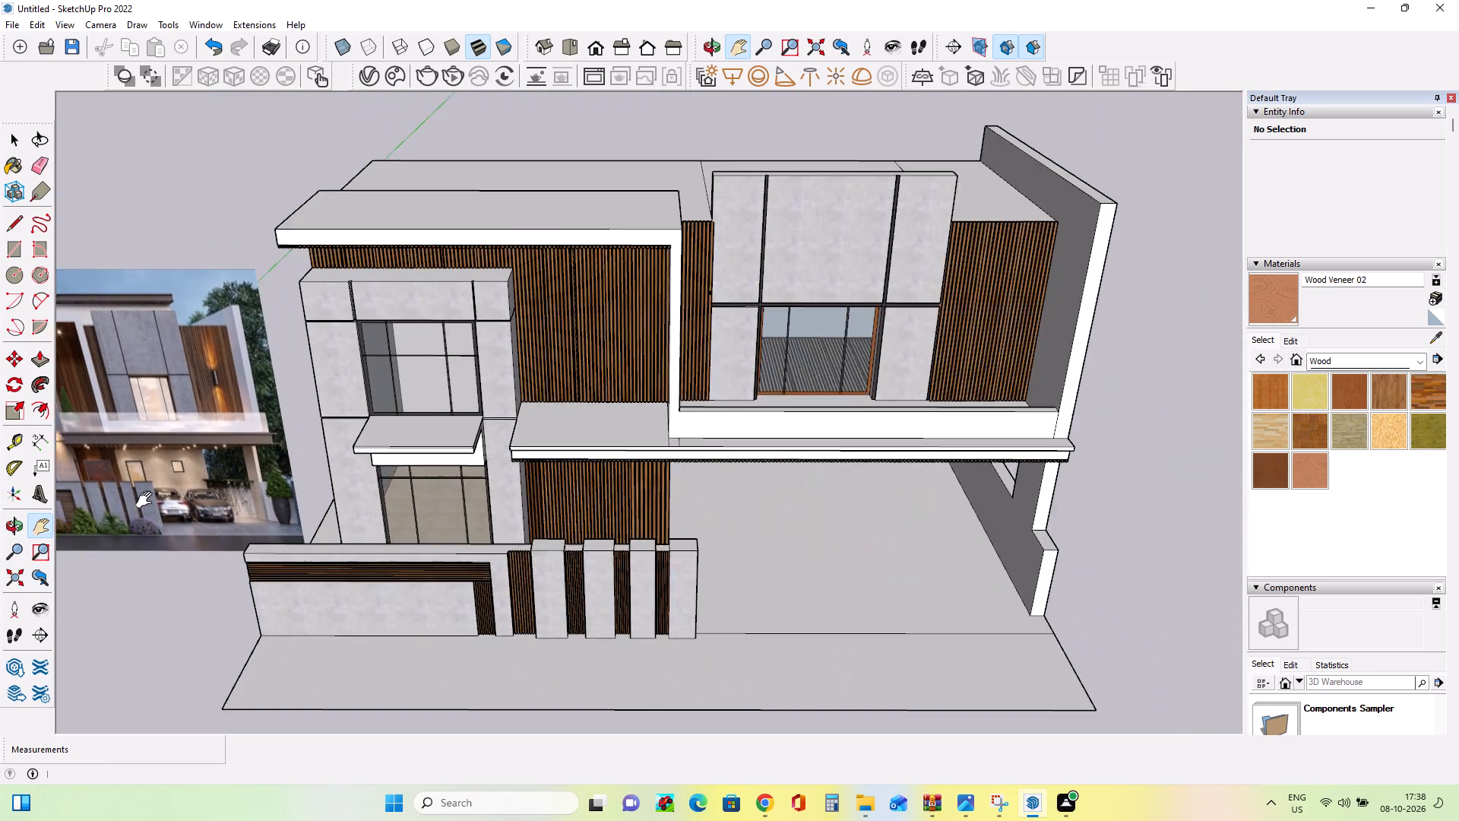
pyautogui.scroll(-2, 147, 500)
pyautogui.moveTo(337, 561); pyautogui.dragTo(335, 461, button='middle')
pyautogui.scroll(4, 225, 494)
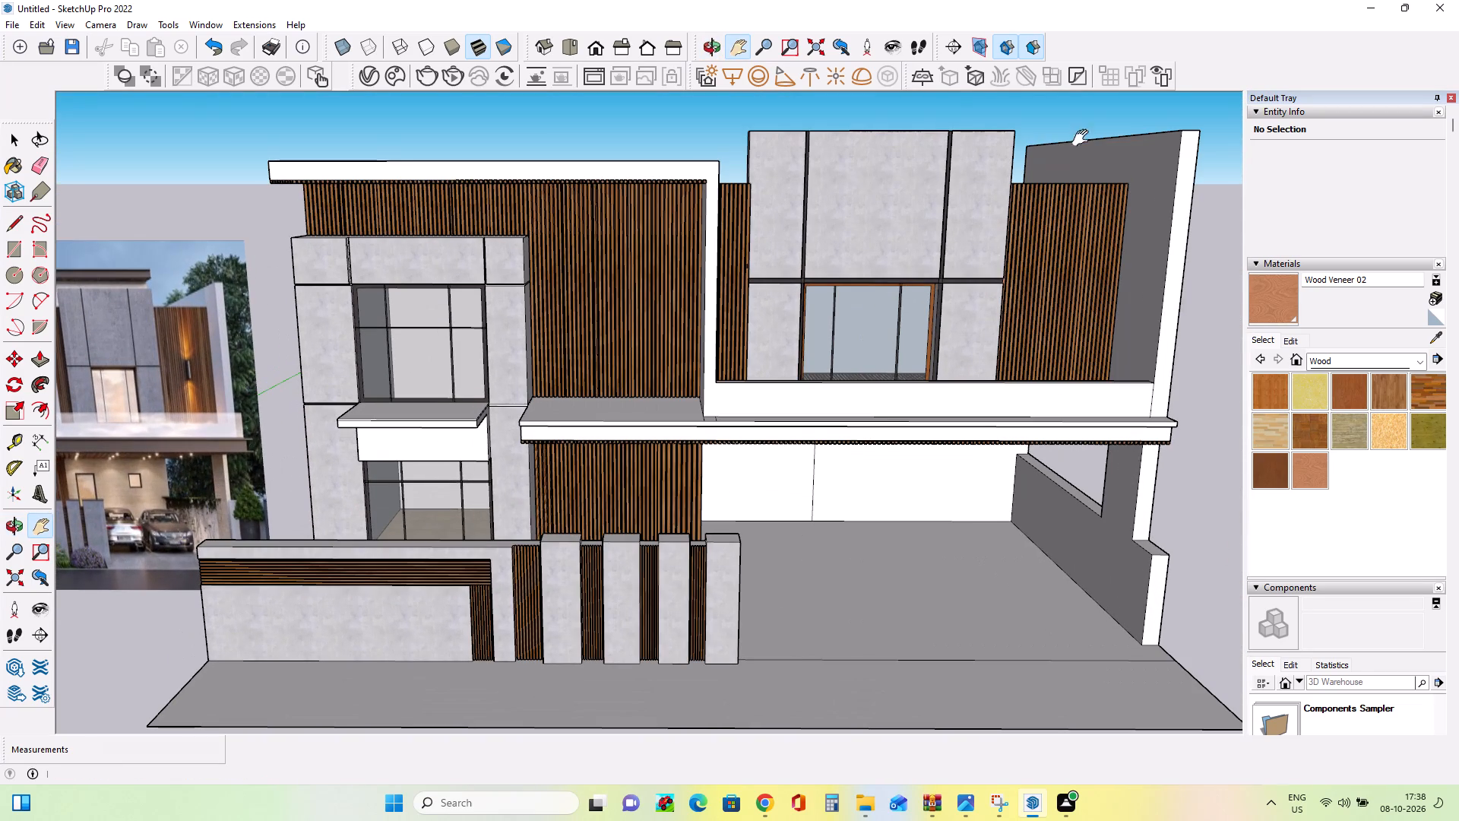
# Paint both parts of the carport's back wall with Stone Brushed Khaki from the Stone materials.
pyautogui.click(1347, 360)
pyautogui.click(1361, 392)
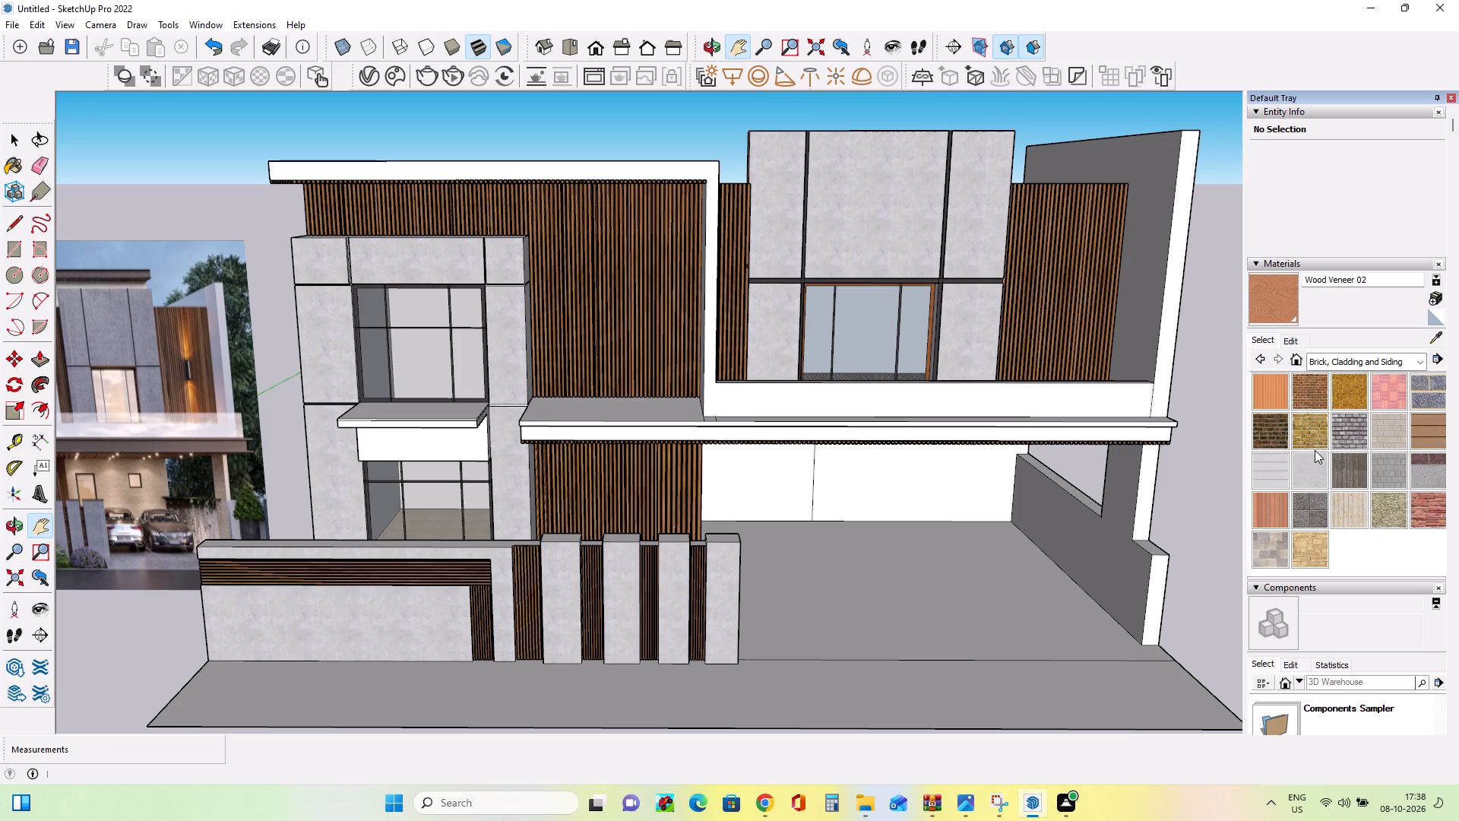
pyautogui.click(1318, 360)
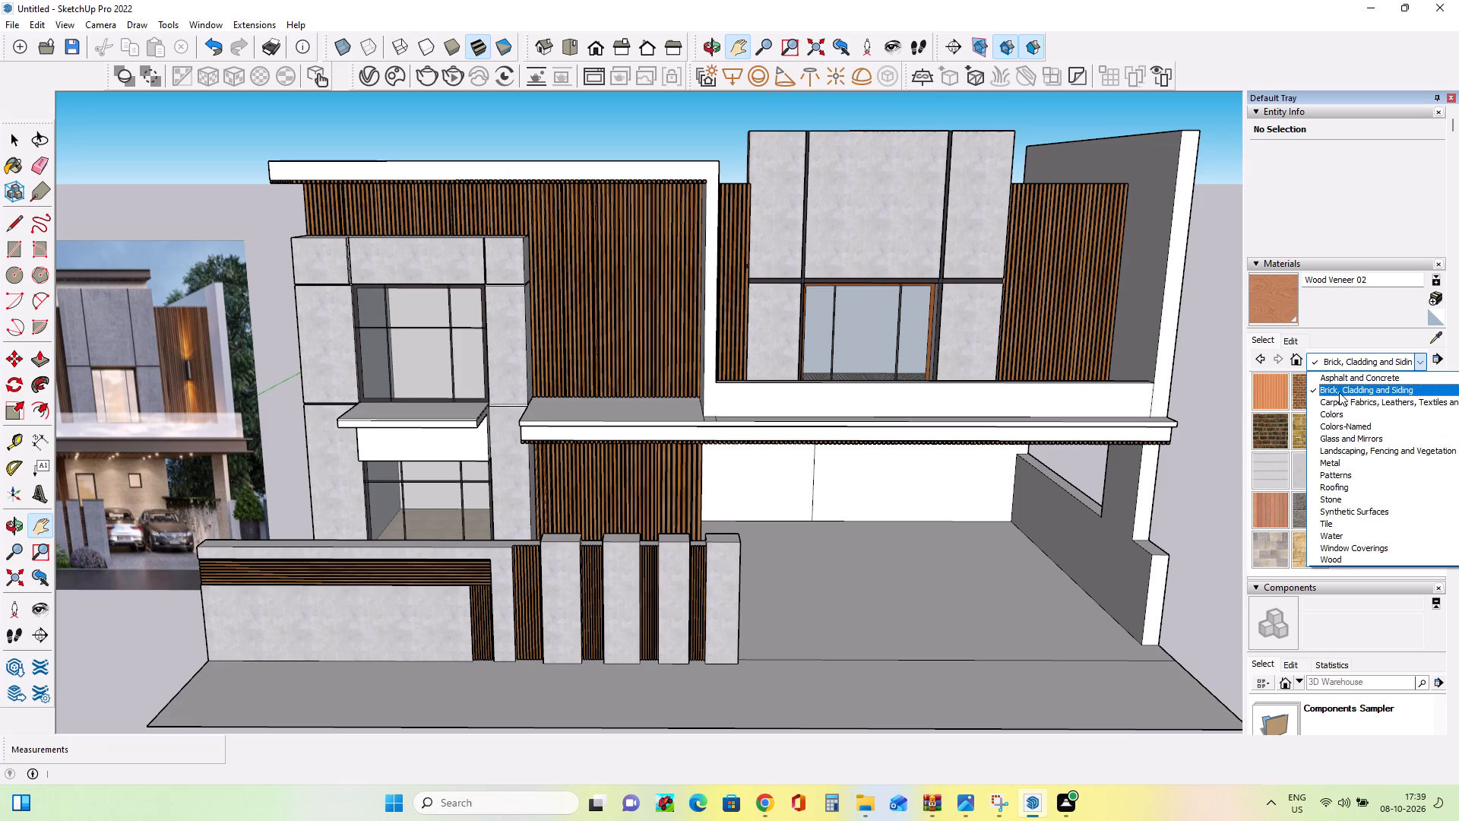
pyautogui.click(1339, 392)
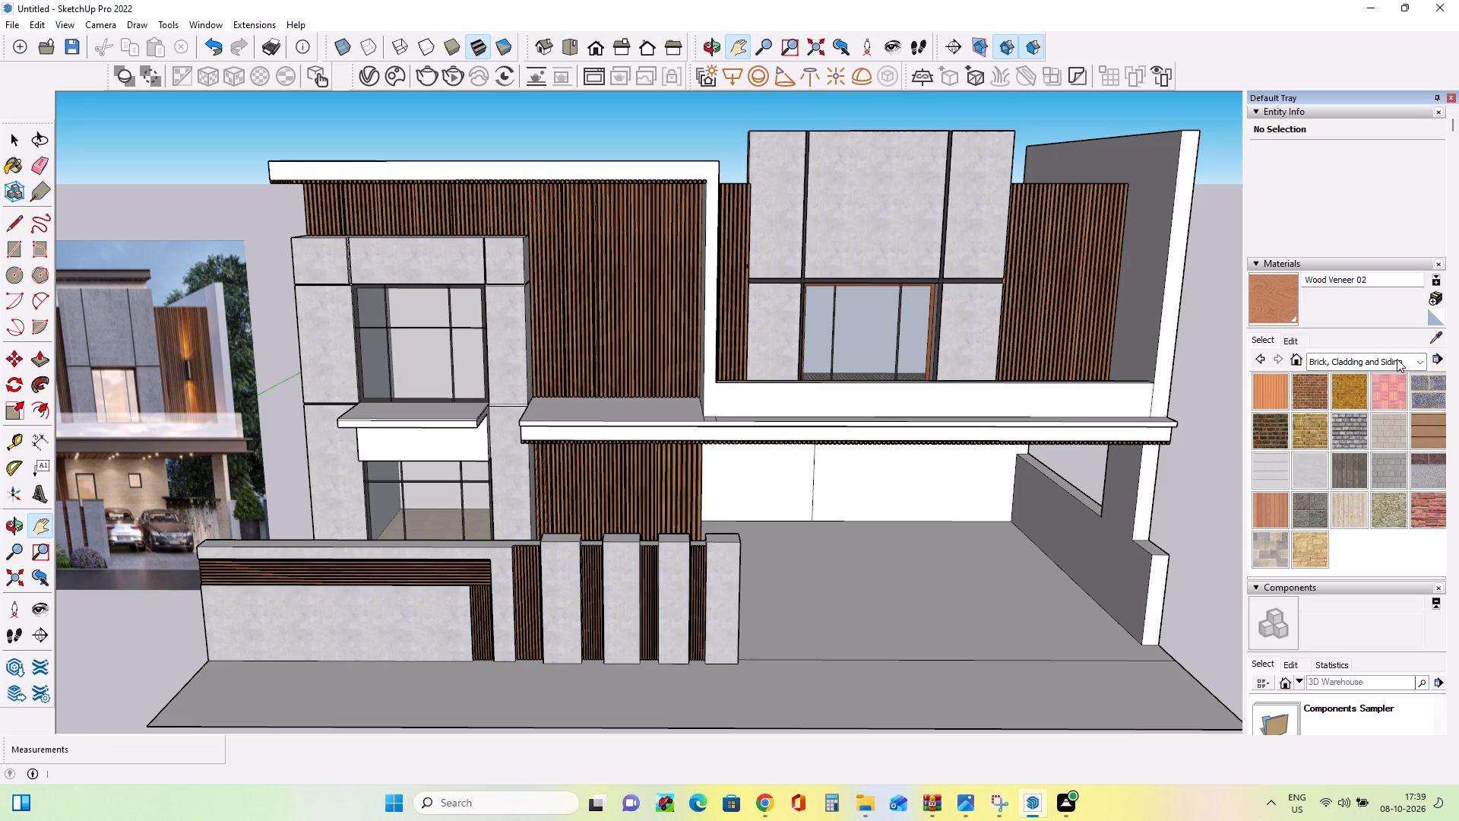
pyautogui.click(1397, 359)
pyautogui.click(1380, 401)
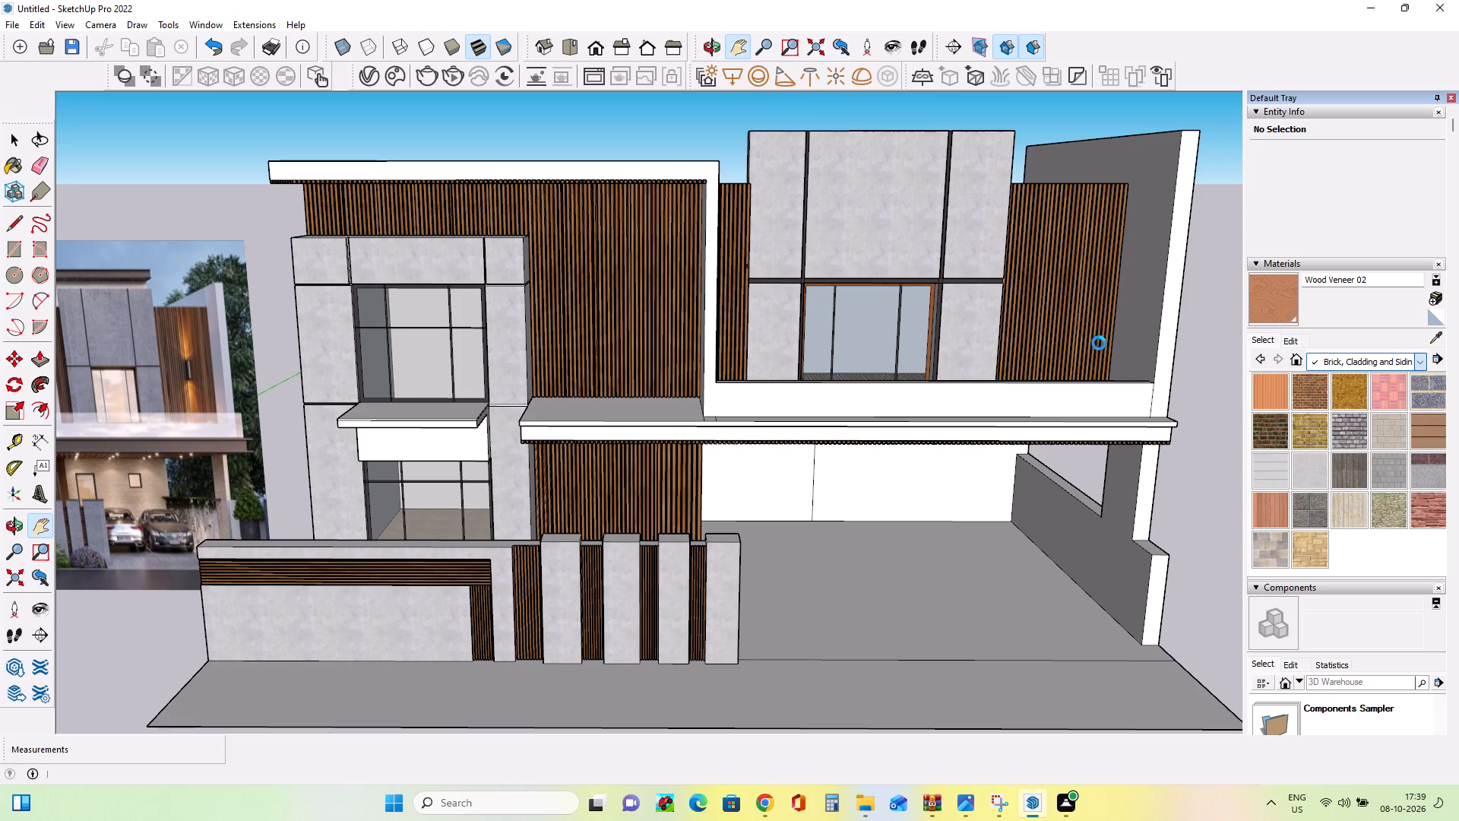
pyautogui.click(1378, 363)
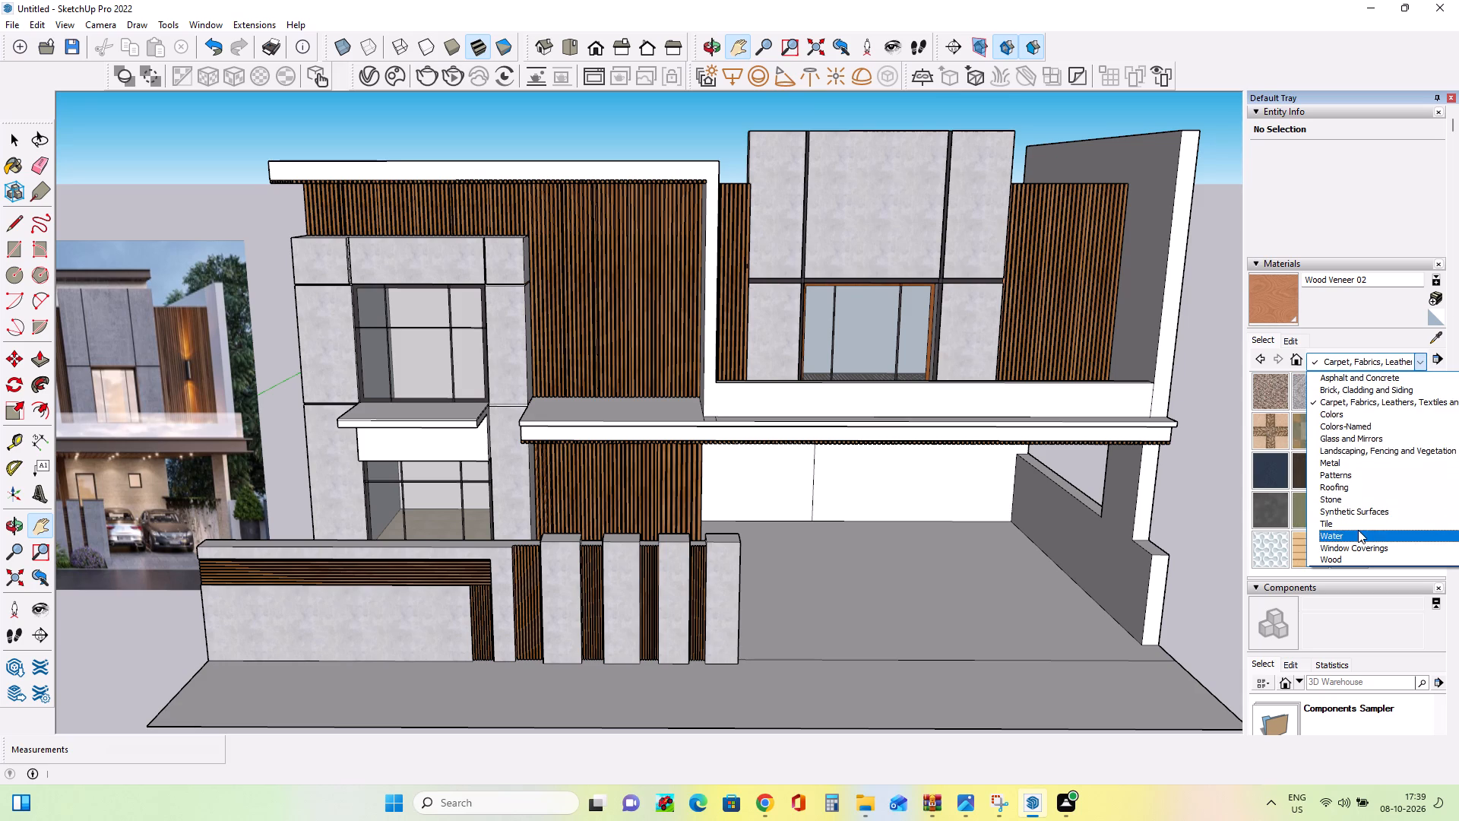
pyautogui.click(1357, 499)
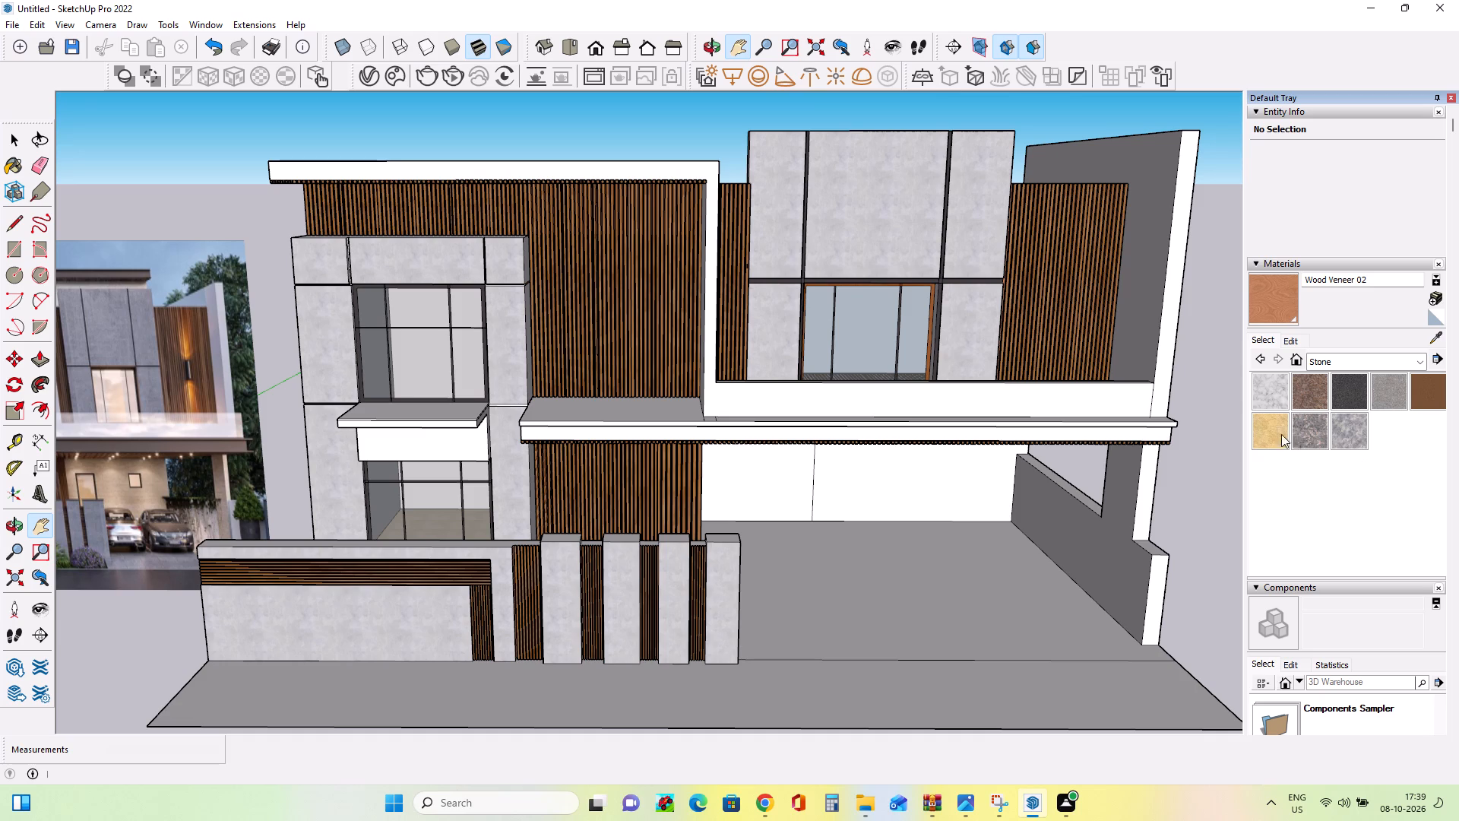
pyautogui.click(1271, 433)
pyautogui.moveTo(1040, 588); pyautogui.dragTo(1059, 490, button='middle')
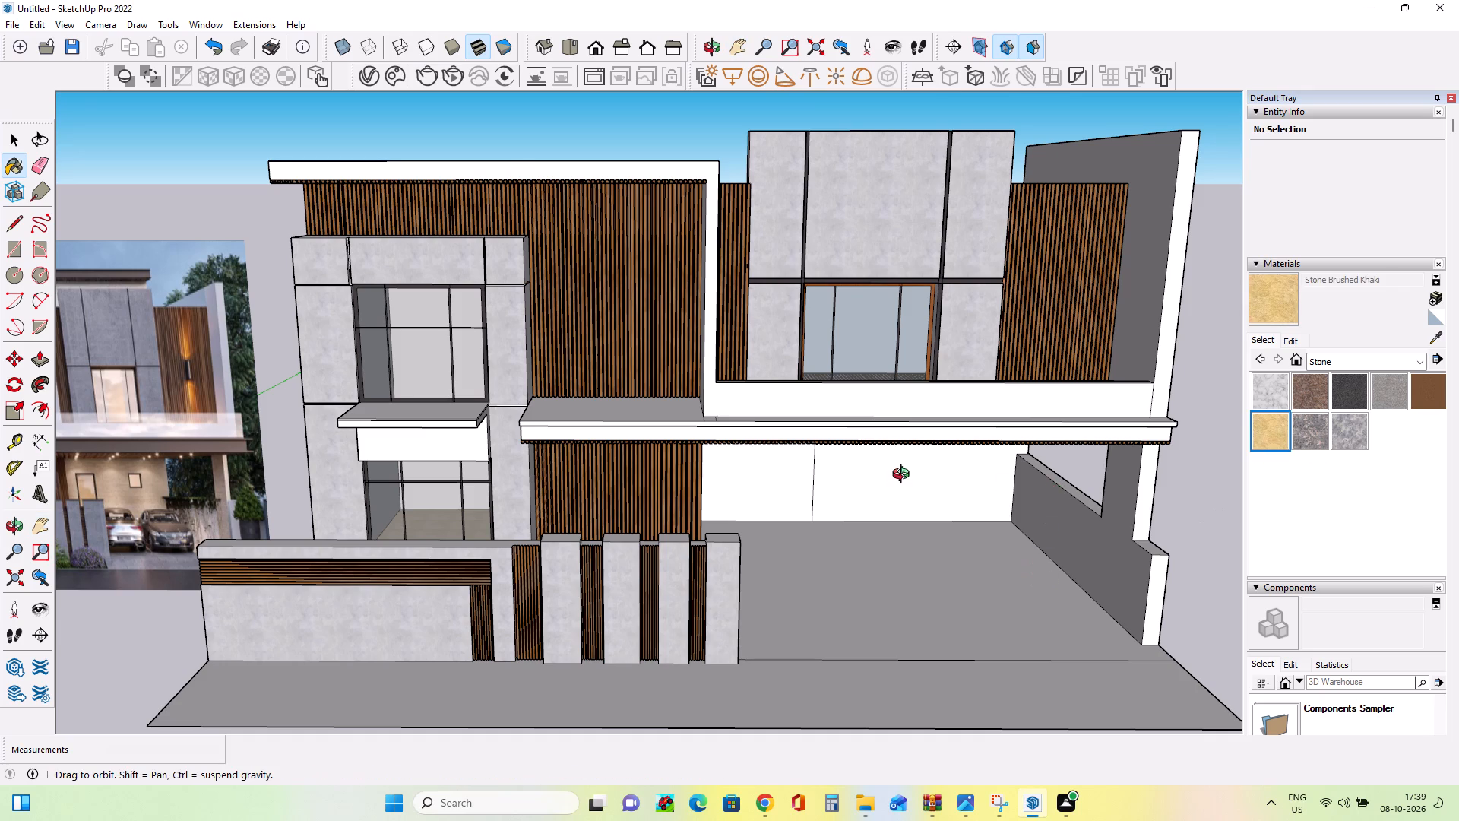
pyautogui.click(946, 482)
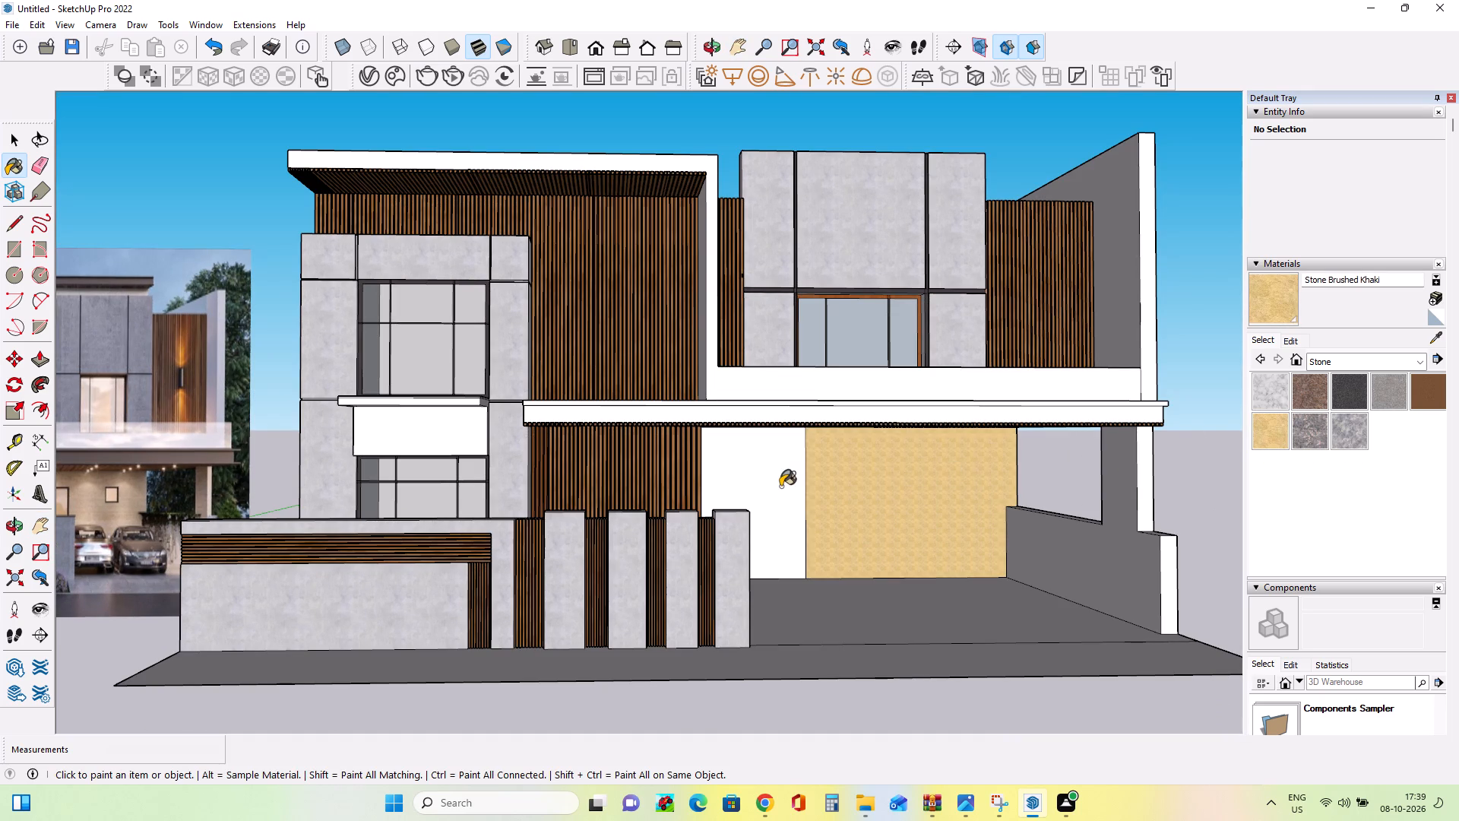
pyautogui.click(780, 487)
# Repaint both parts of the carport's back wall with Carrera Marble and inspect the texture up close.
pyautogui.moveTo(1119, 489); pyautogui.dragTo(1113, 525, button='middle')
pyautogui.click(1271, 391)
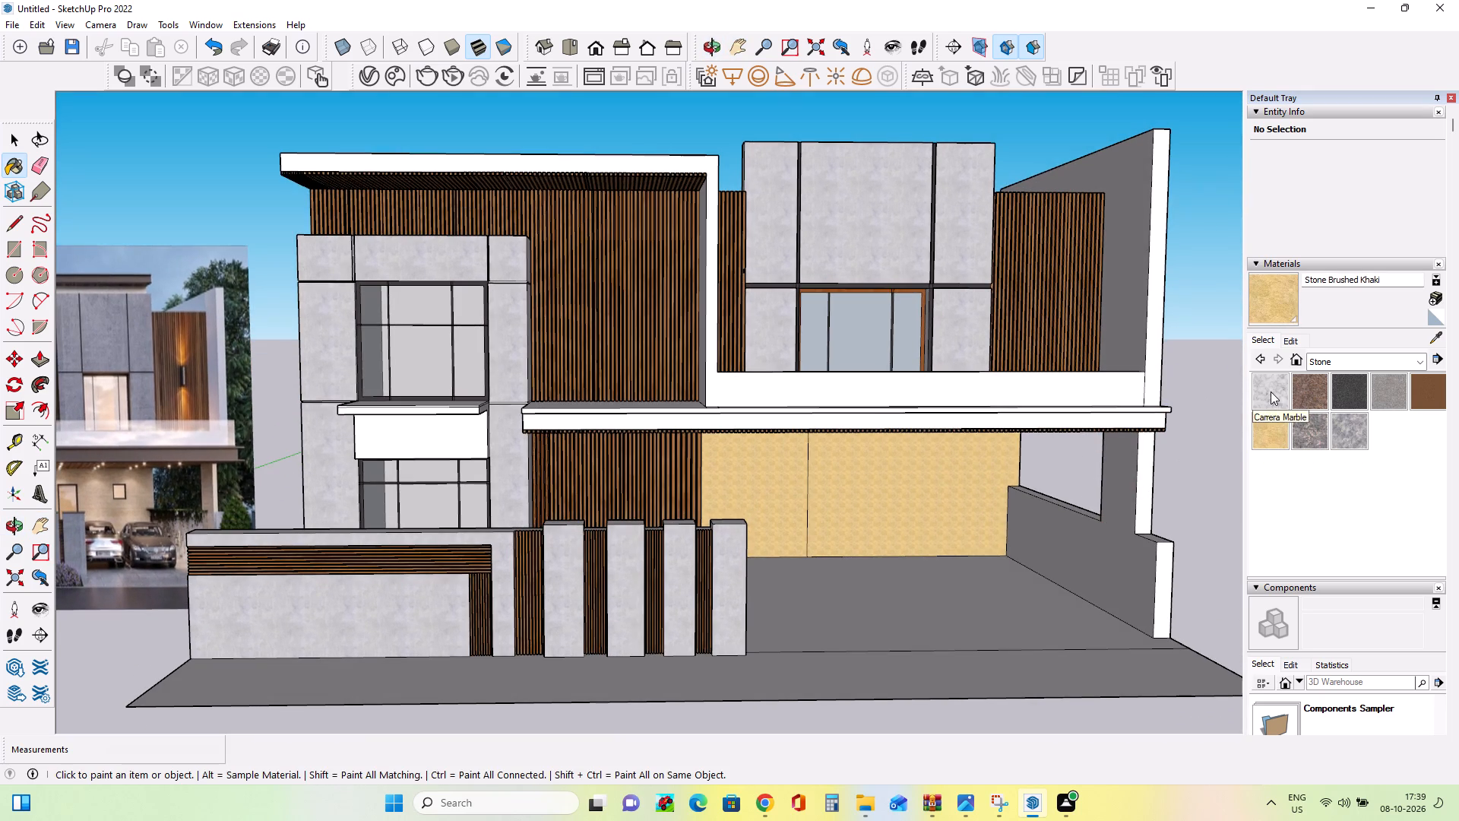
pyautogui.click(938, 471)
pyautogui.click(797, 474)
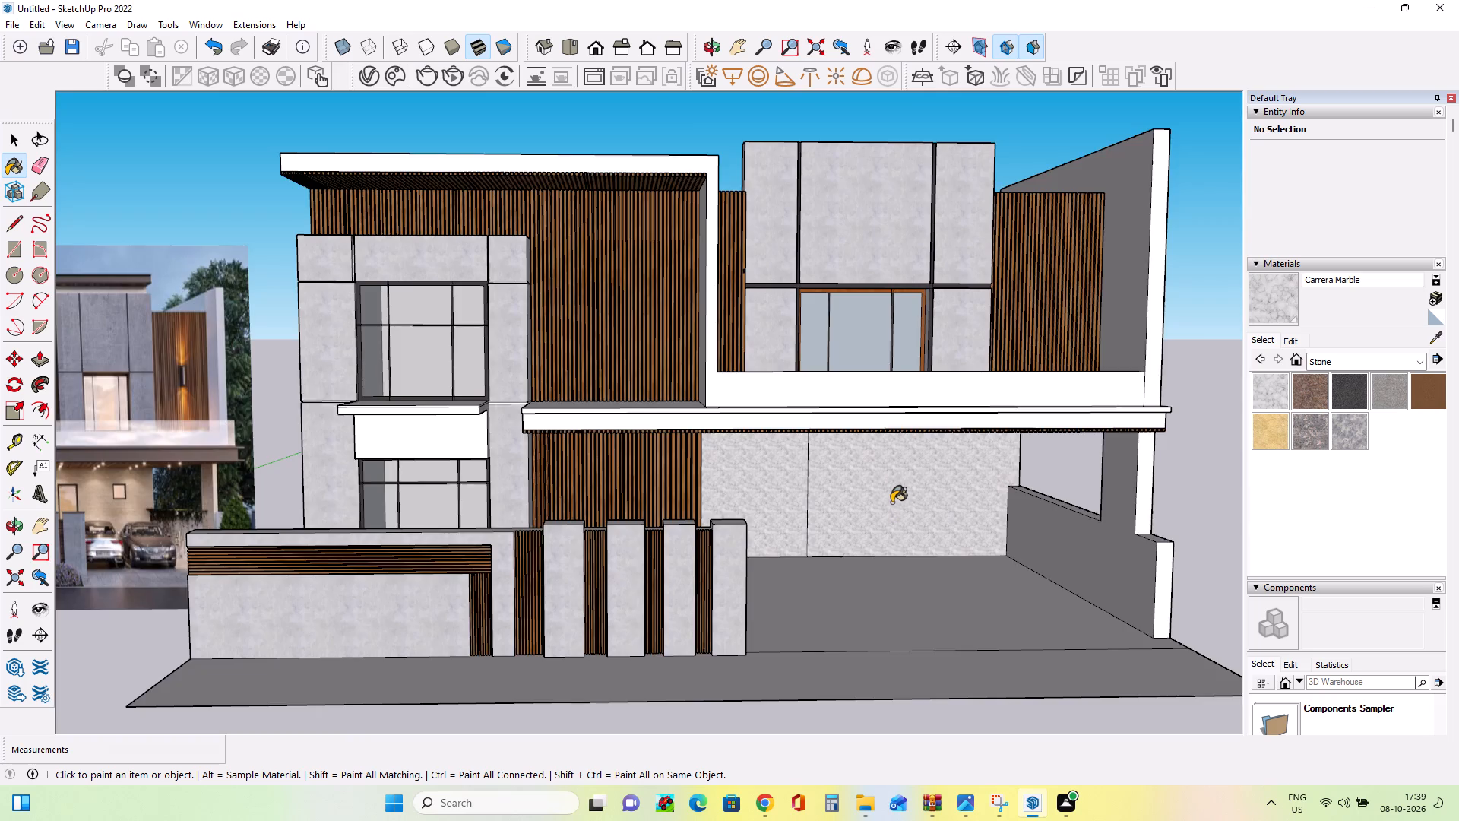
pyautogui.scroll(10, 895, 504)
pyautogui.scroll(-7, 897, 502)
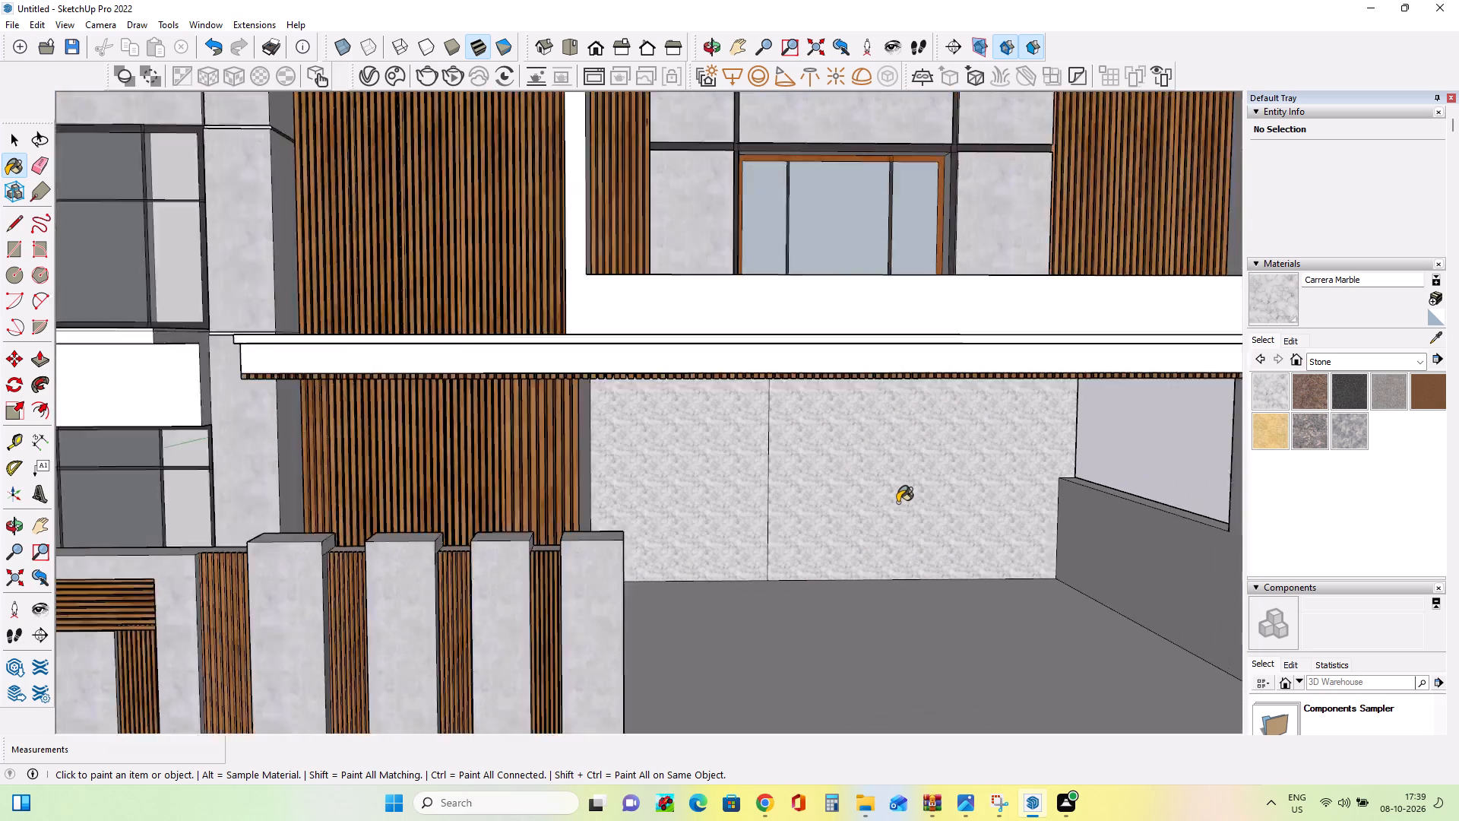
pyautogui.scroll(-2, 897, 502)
# Paint both parts of the carport's back wall with Granite Light Gray from the Stone materials and inspect the finish.
pyautogui.click(1402, 399)
pyautogui.click(1021, 454)
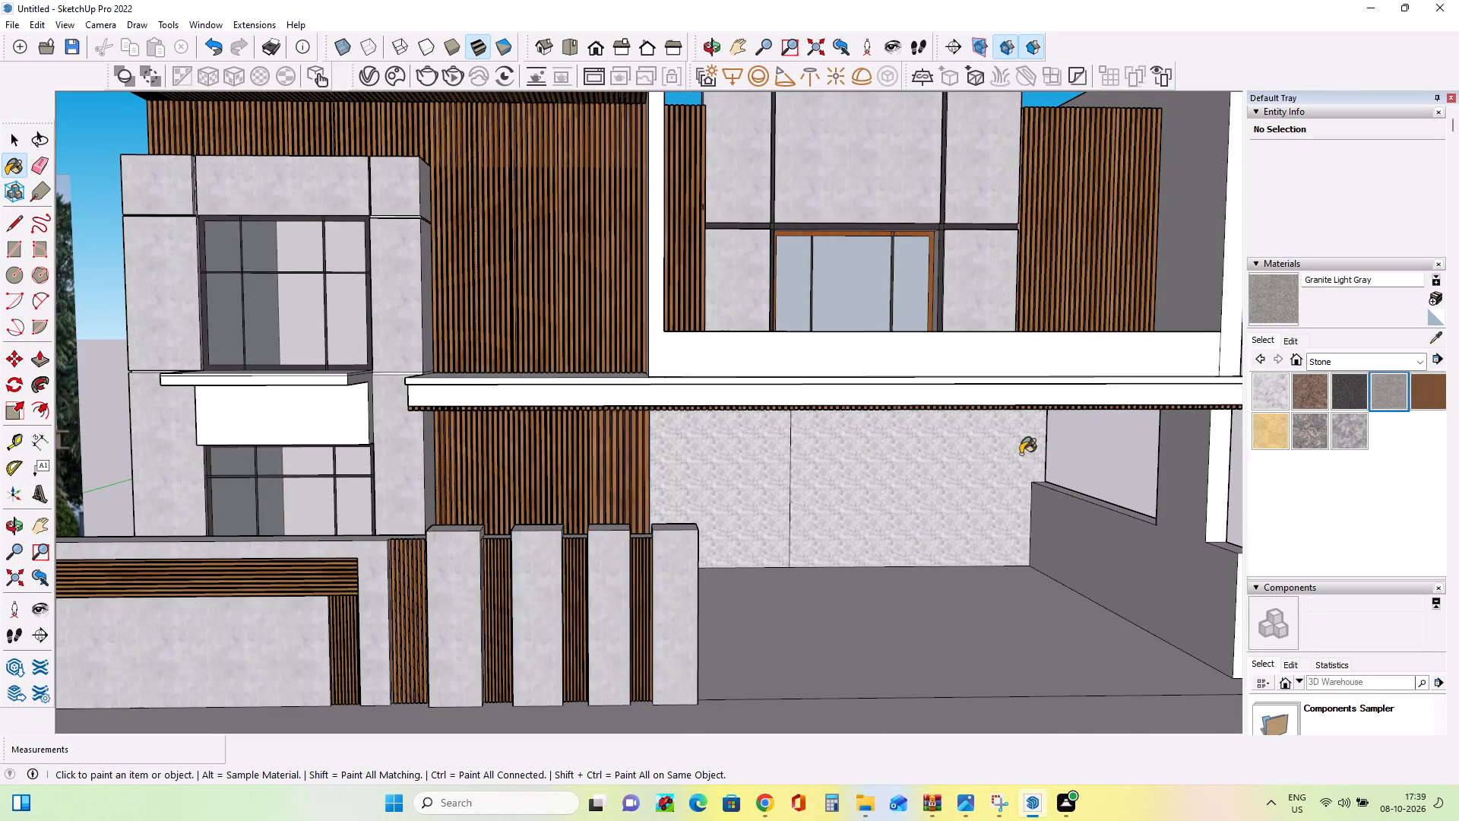
pyautogui.click(743, 478)
pyautogui.scroll(8, 942, 480)
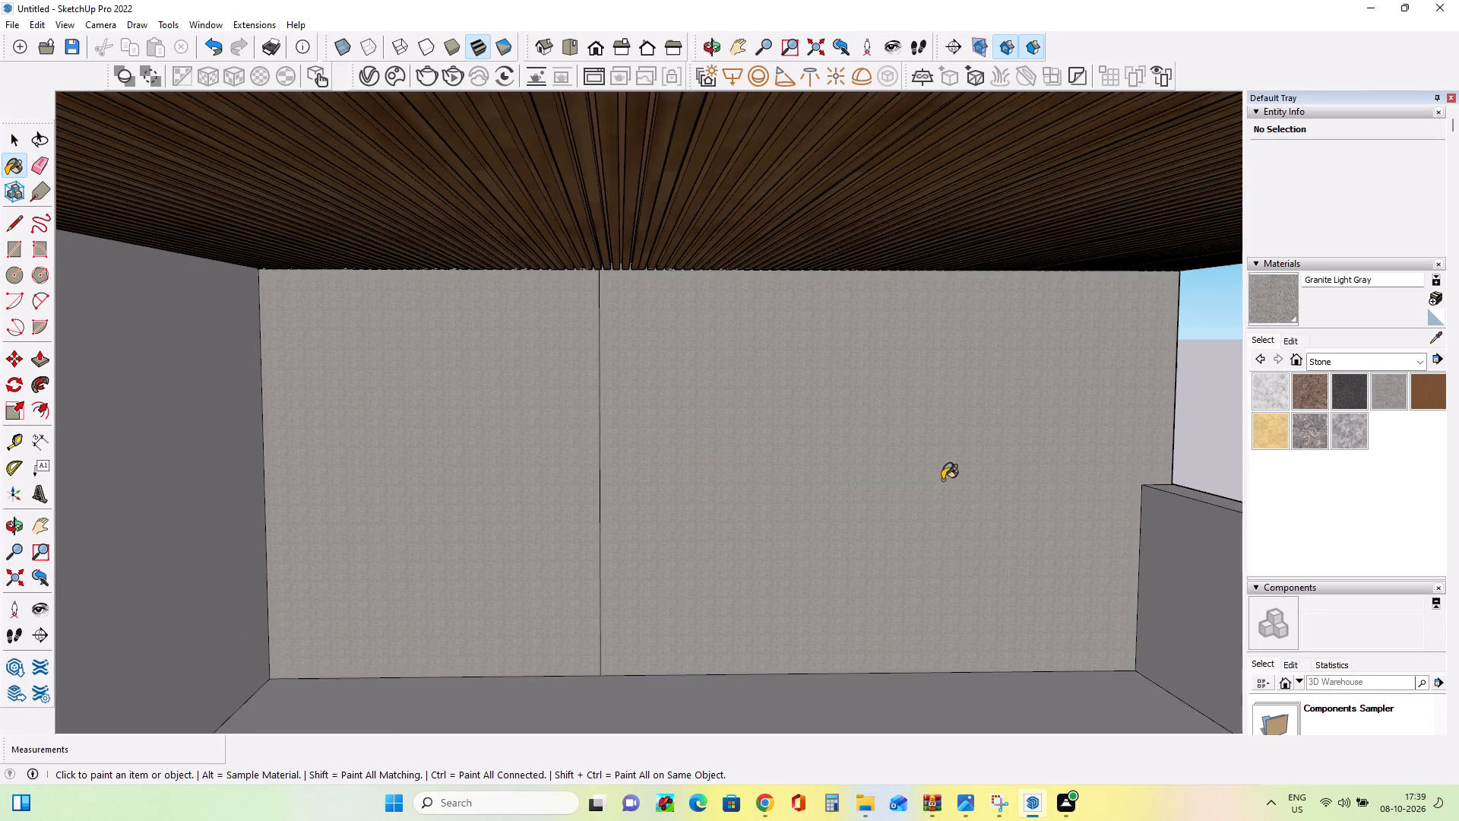
pyautogui.scroll(-9, 942, 480)
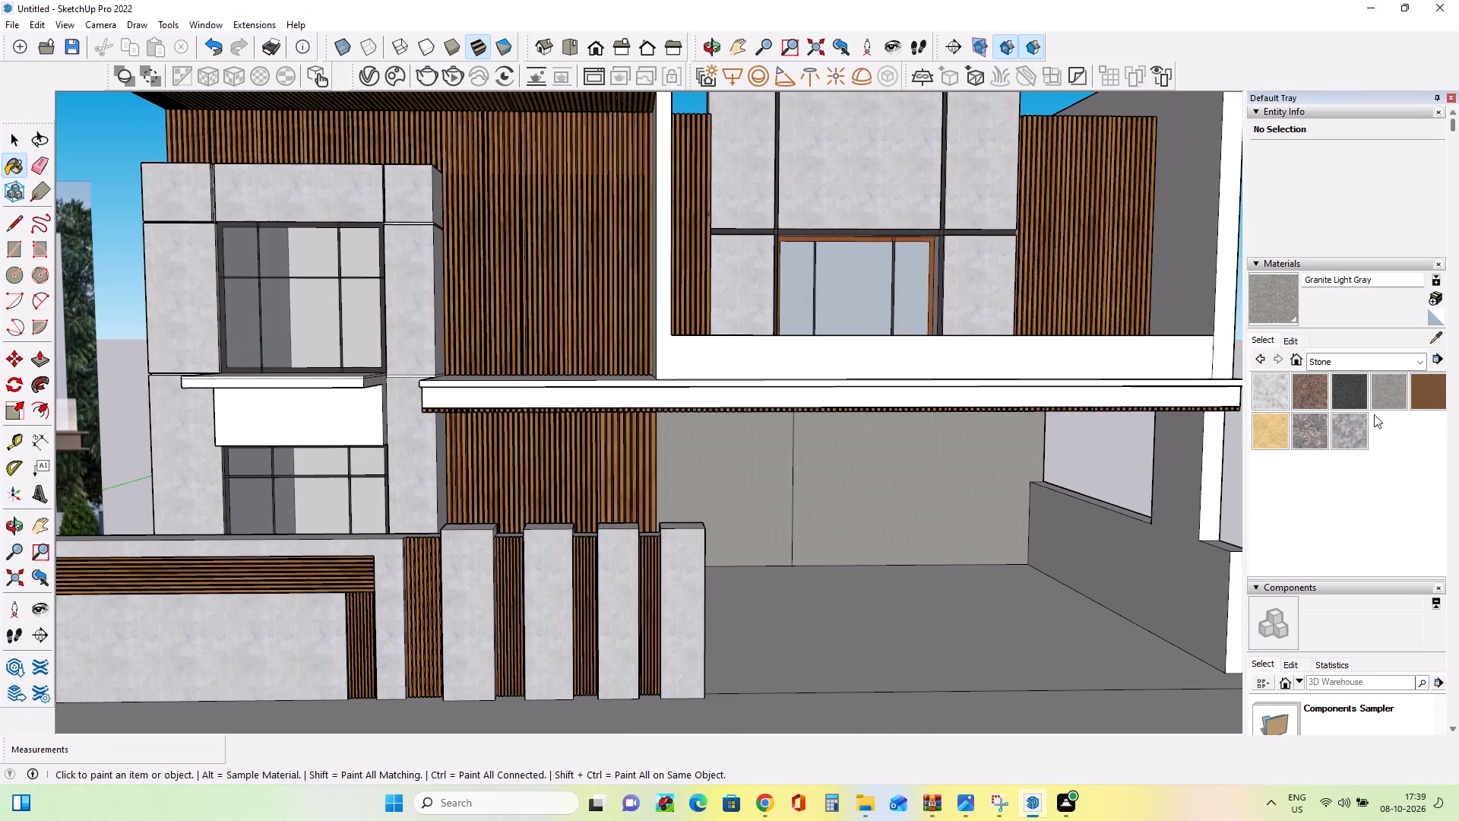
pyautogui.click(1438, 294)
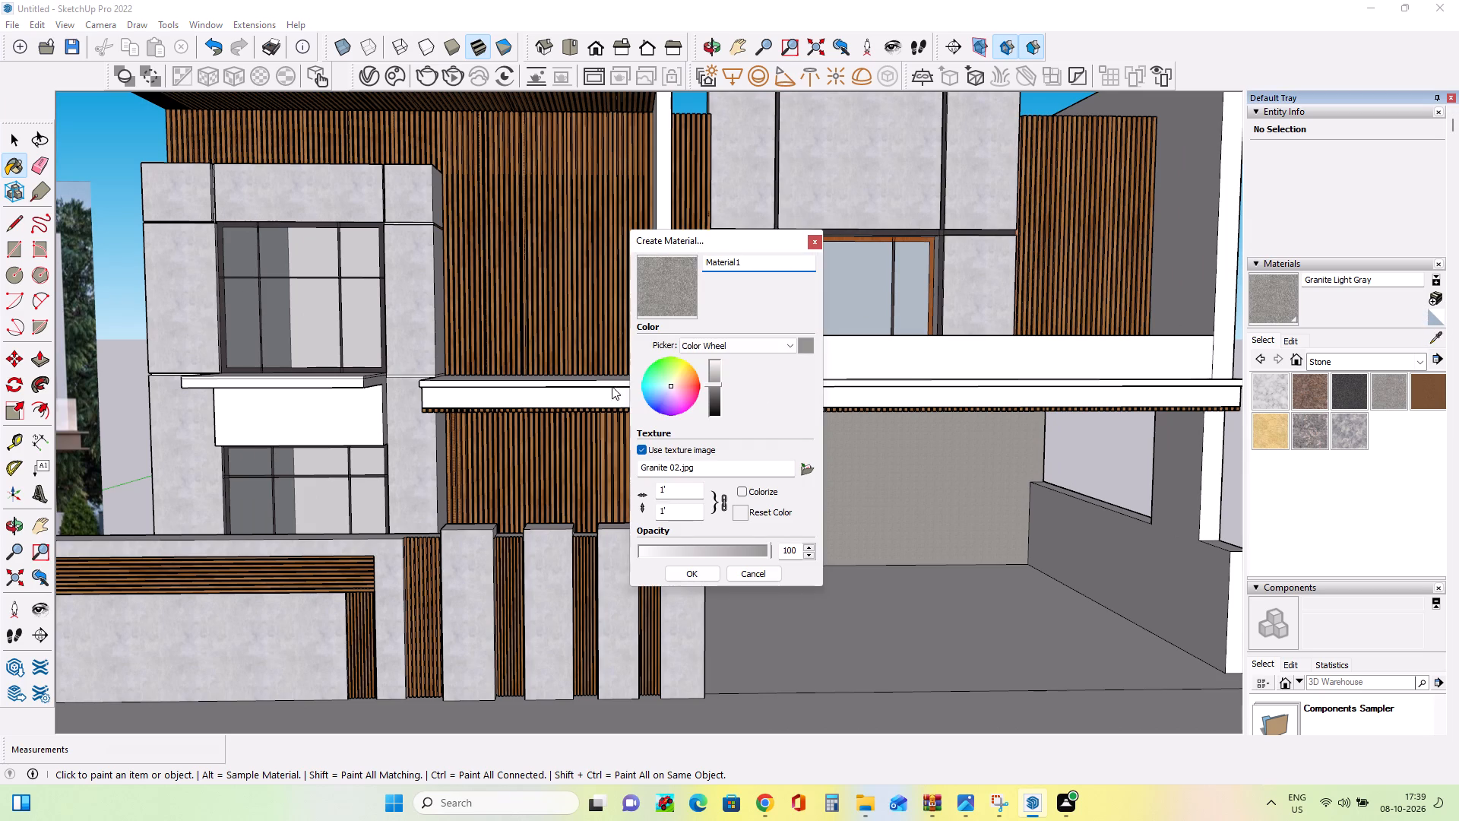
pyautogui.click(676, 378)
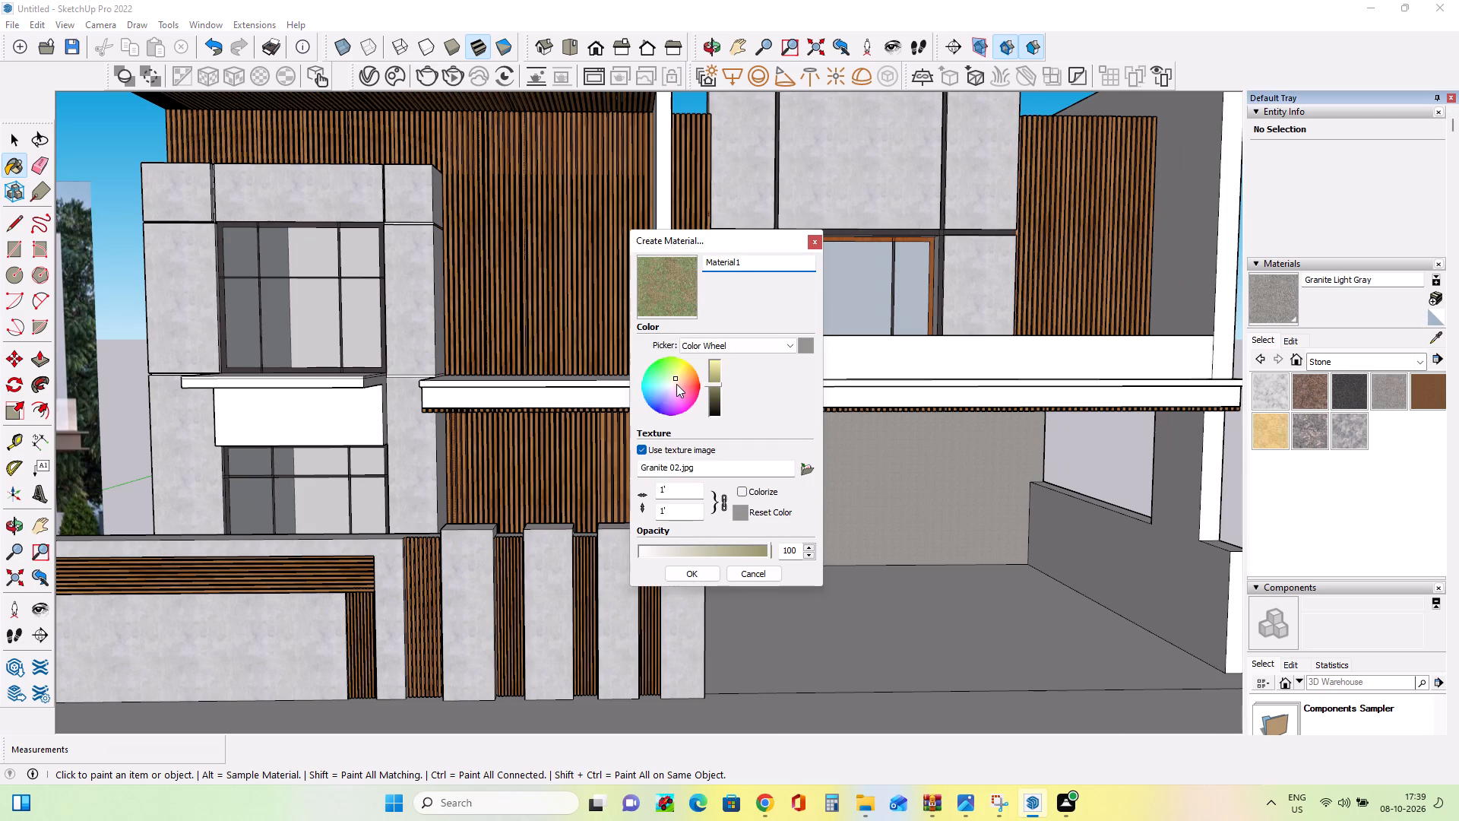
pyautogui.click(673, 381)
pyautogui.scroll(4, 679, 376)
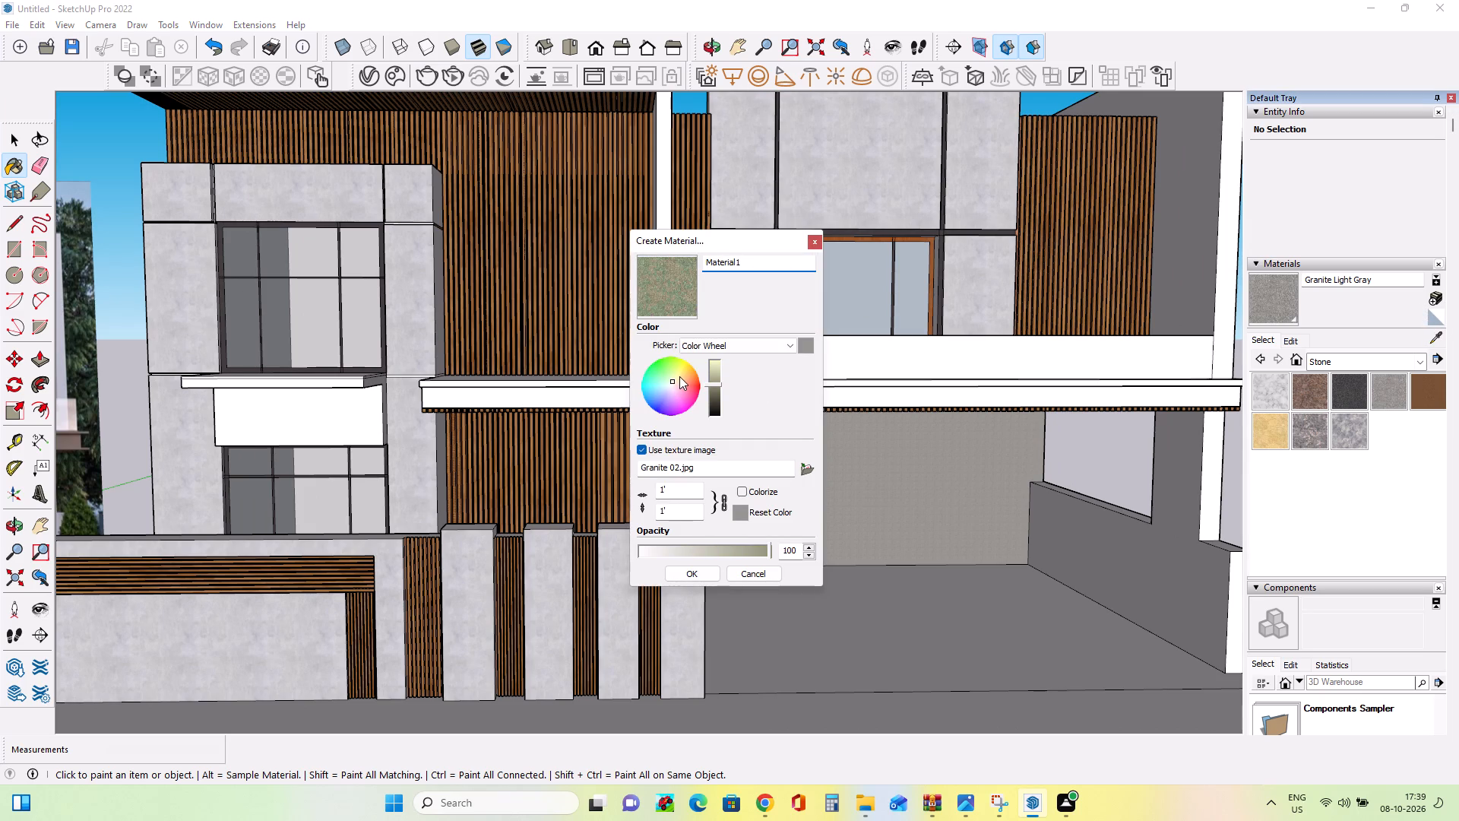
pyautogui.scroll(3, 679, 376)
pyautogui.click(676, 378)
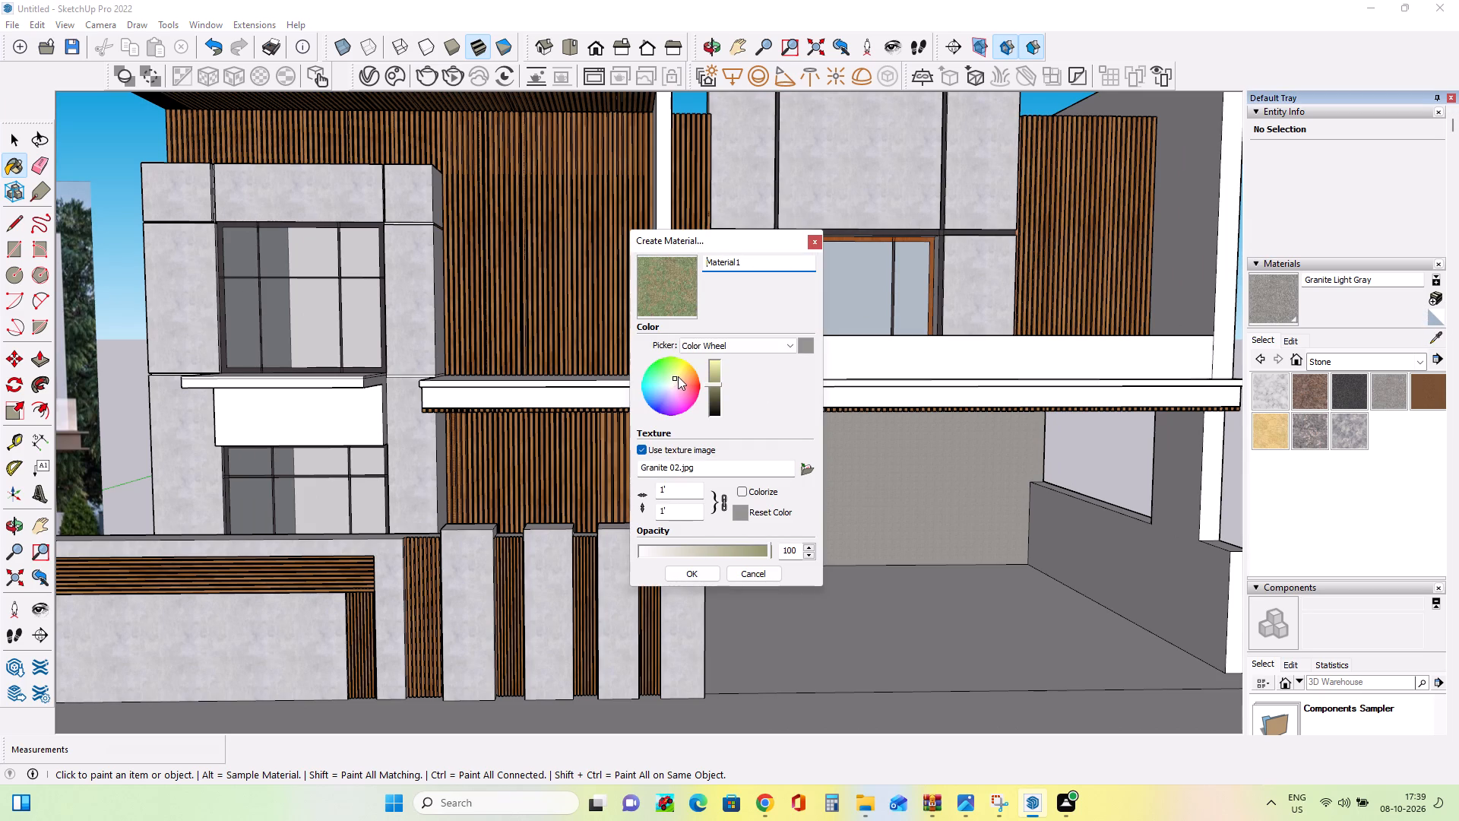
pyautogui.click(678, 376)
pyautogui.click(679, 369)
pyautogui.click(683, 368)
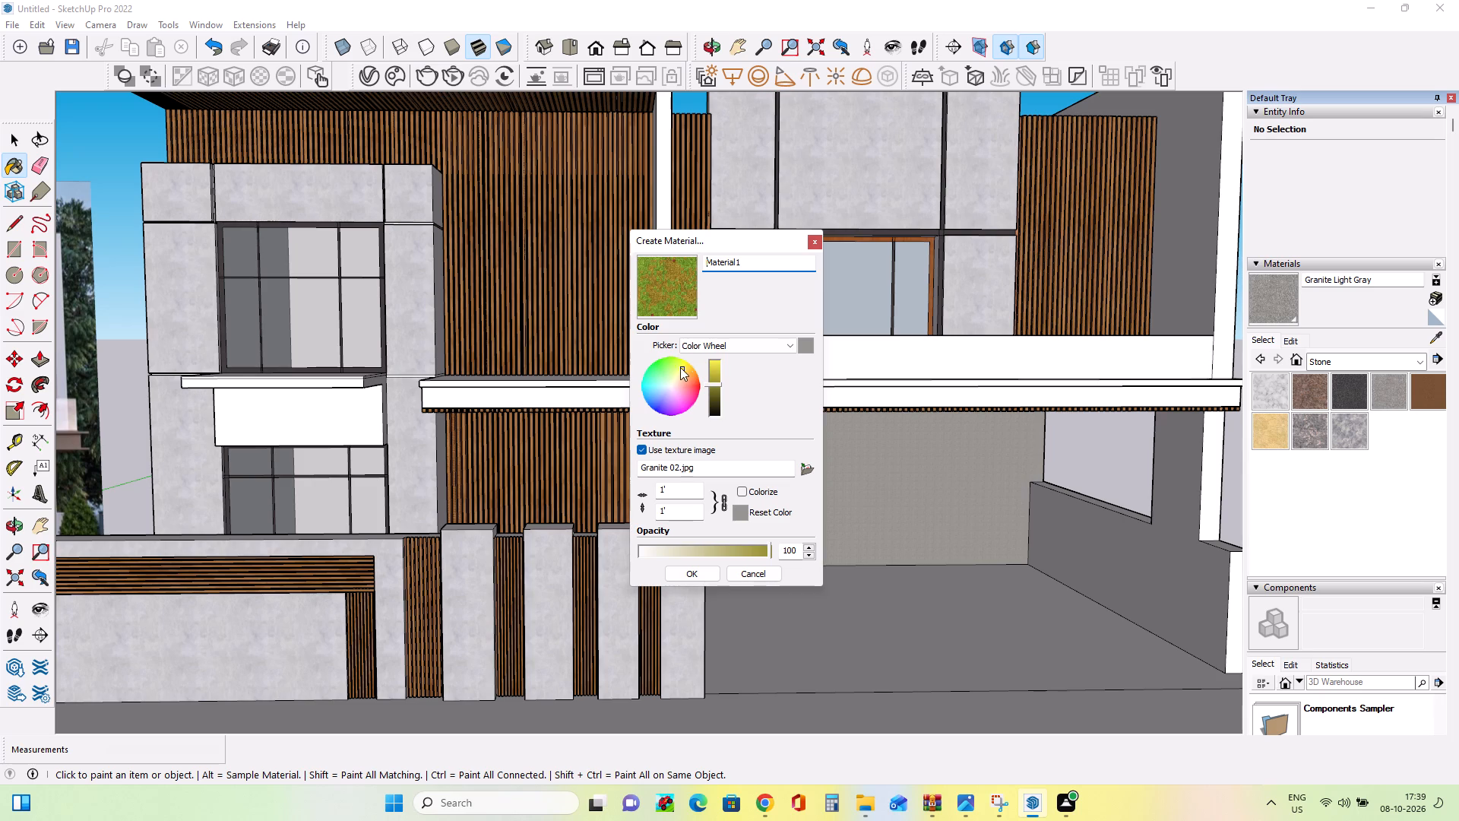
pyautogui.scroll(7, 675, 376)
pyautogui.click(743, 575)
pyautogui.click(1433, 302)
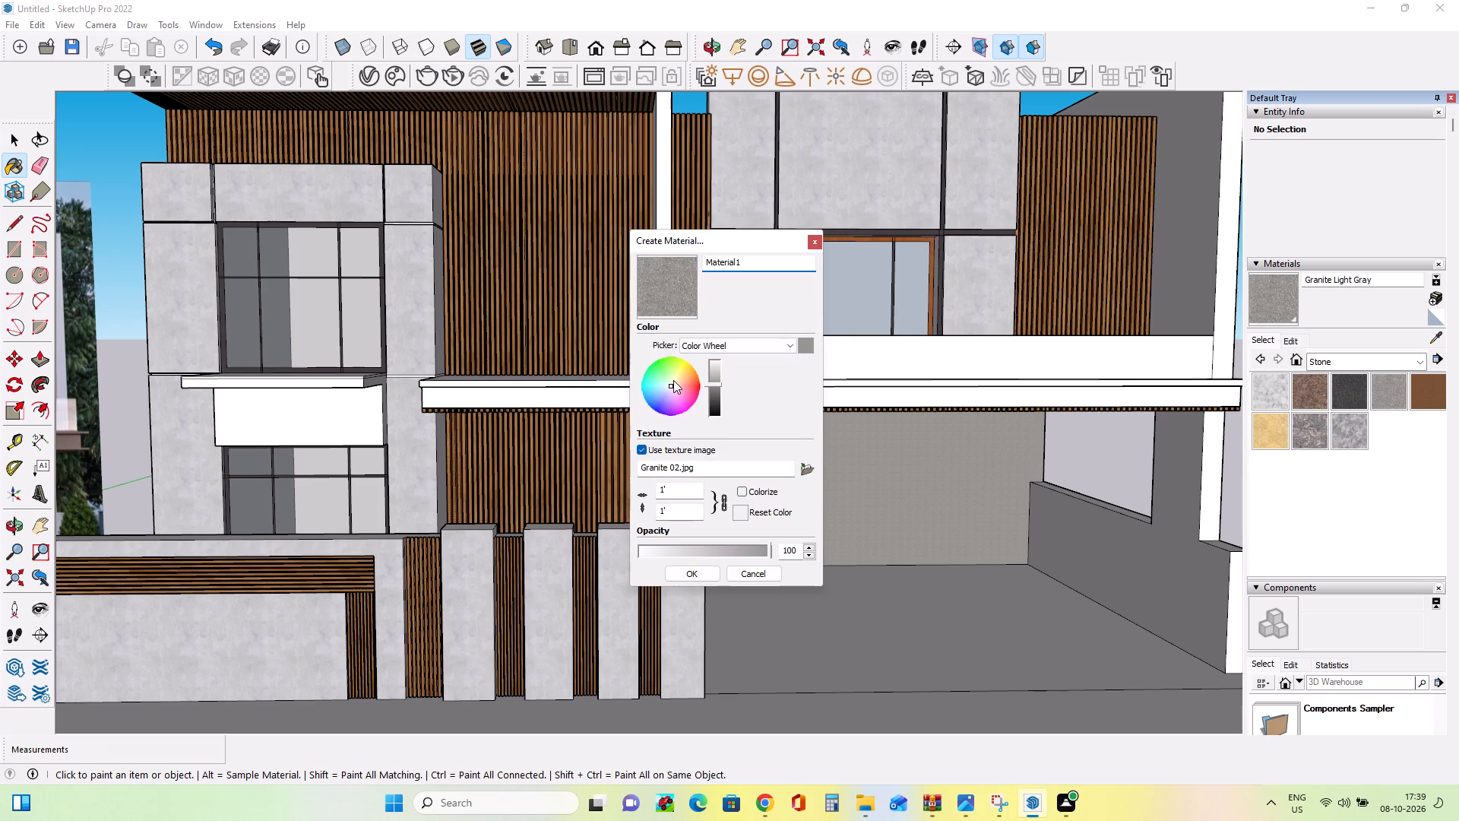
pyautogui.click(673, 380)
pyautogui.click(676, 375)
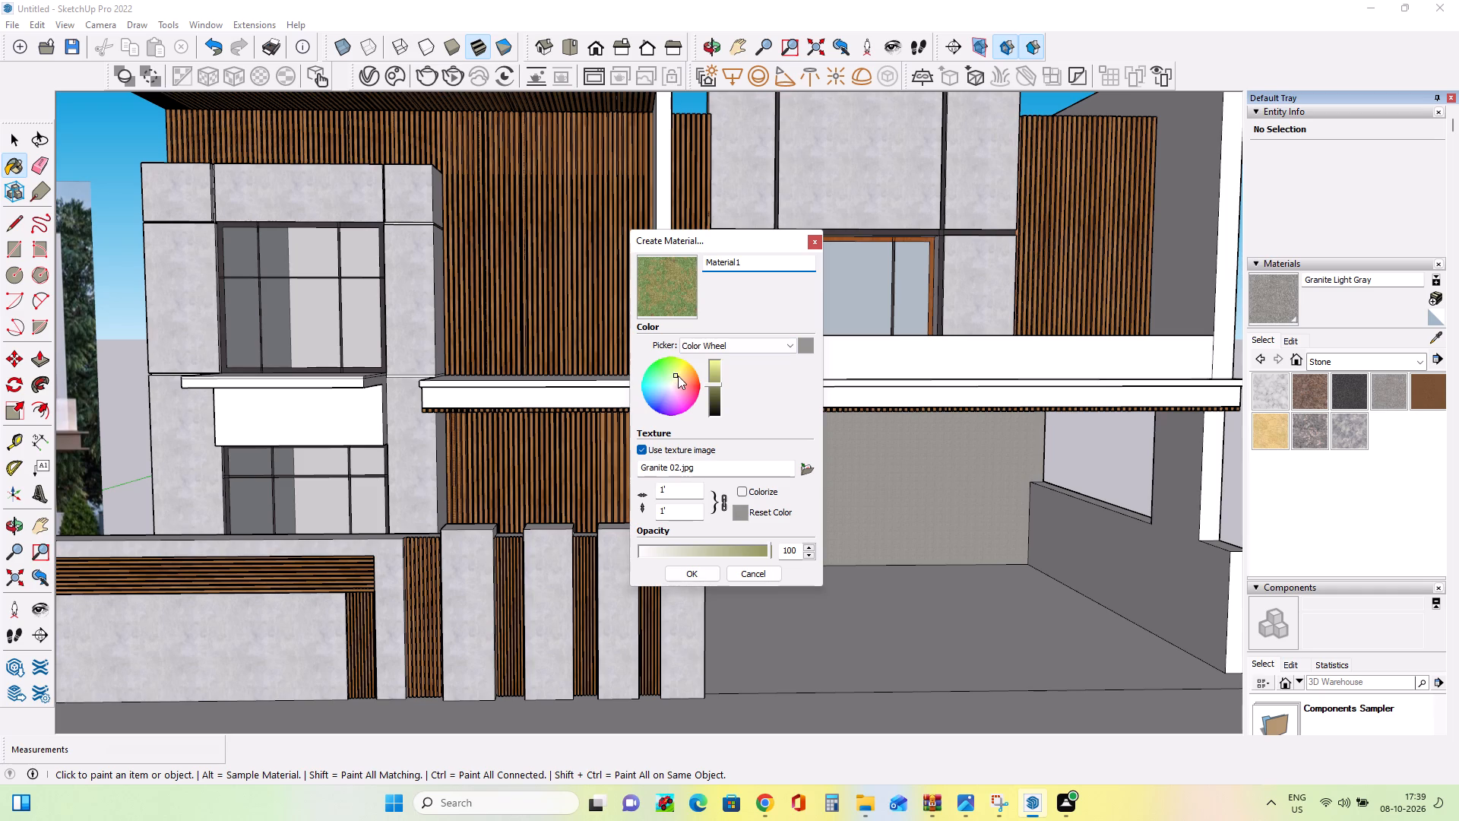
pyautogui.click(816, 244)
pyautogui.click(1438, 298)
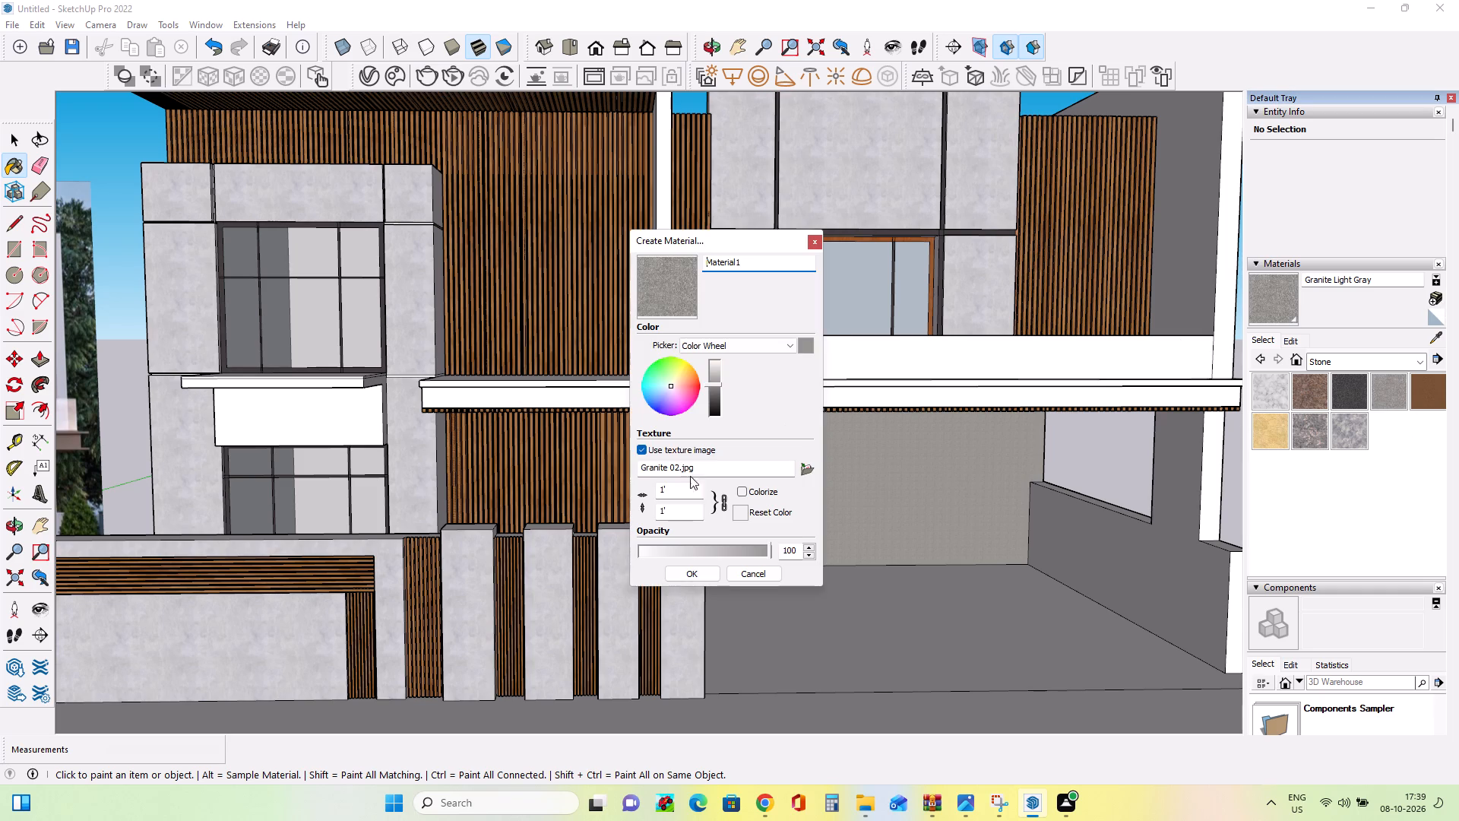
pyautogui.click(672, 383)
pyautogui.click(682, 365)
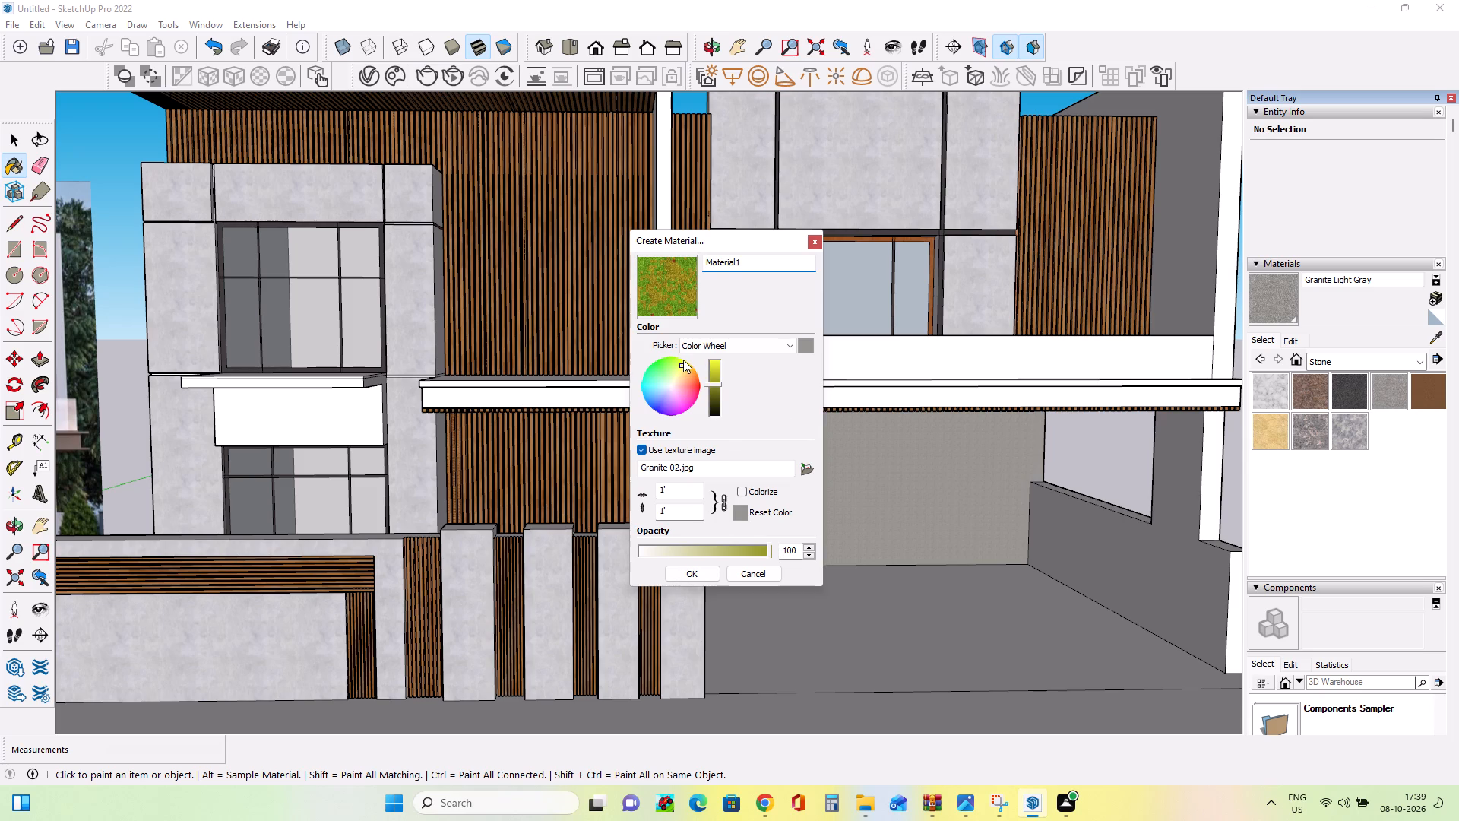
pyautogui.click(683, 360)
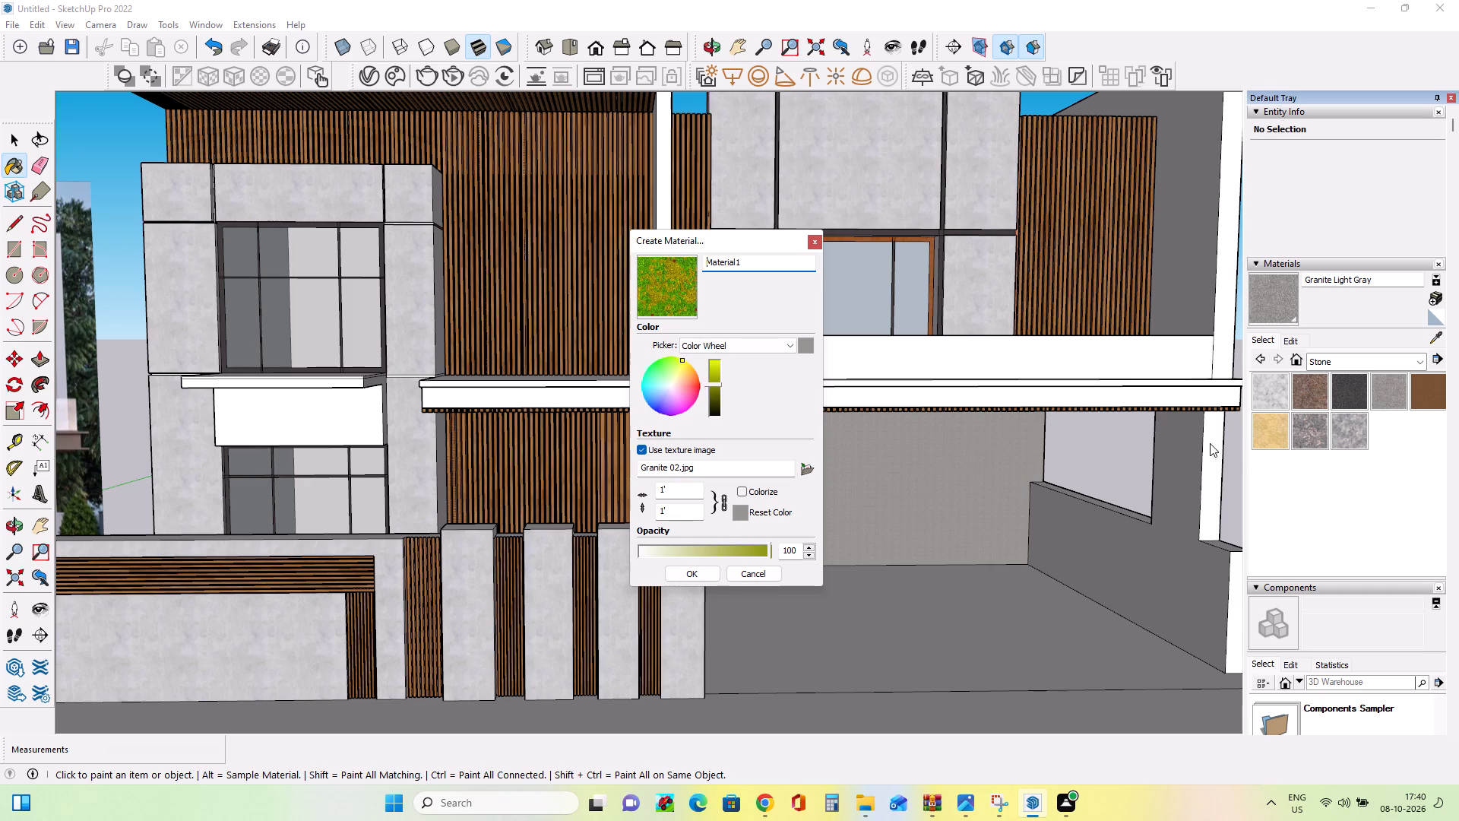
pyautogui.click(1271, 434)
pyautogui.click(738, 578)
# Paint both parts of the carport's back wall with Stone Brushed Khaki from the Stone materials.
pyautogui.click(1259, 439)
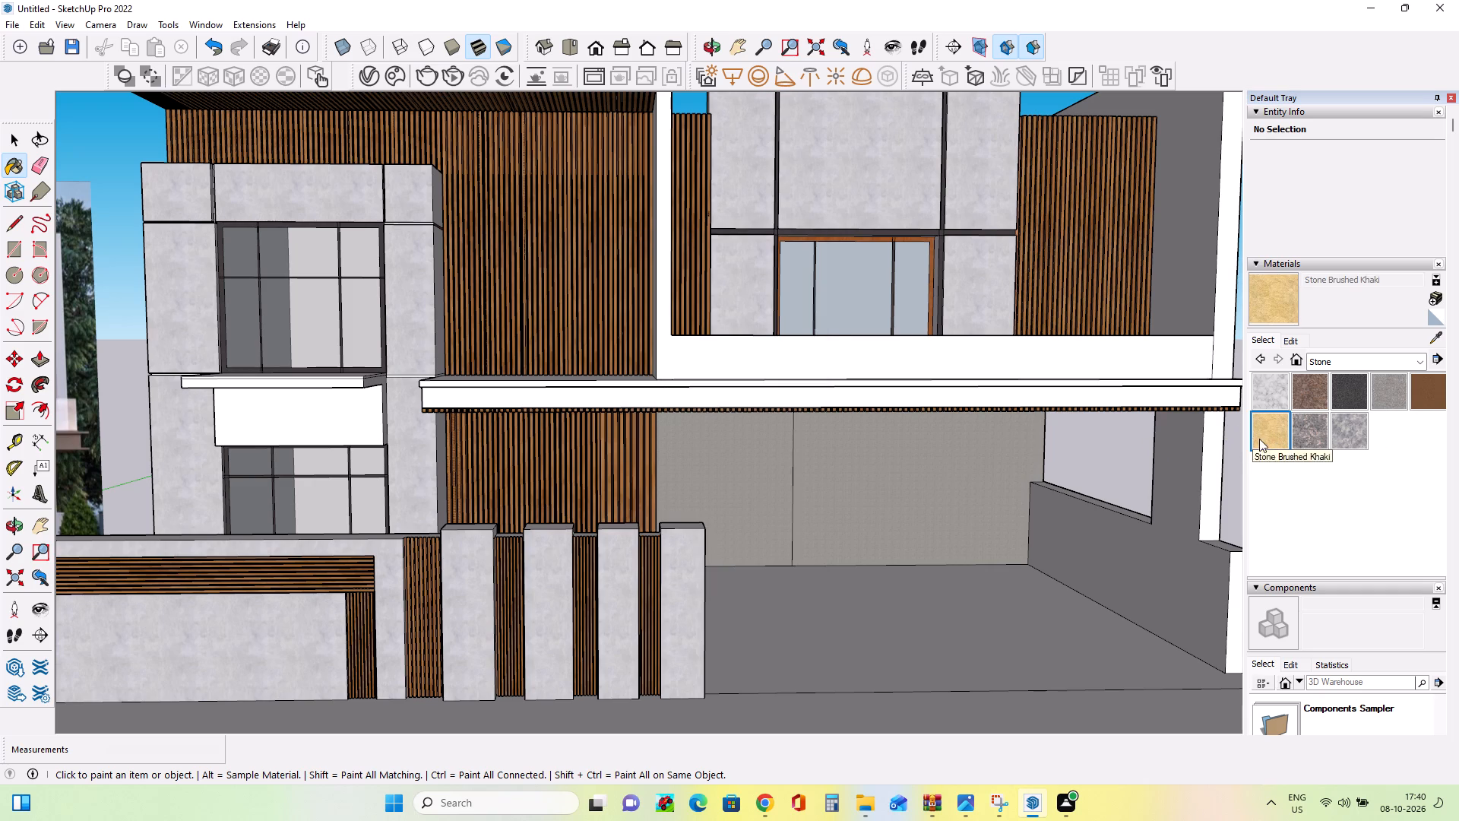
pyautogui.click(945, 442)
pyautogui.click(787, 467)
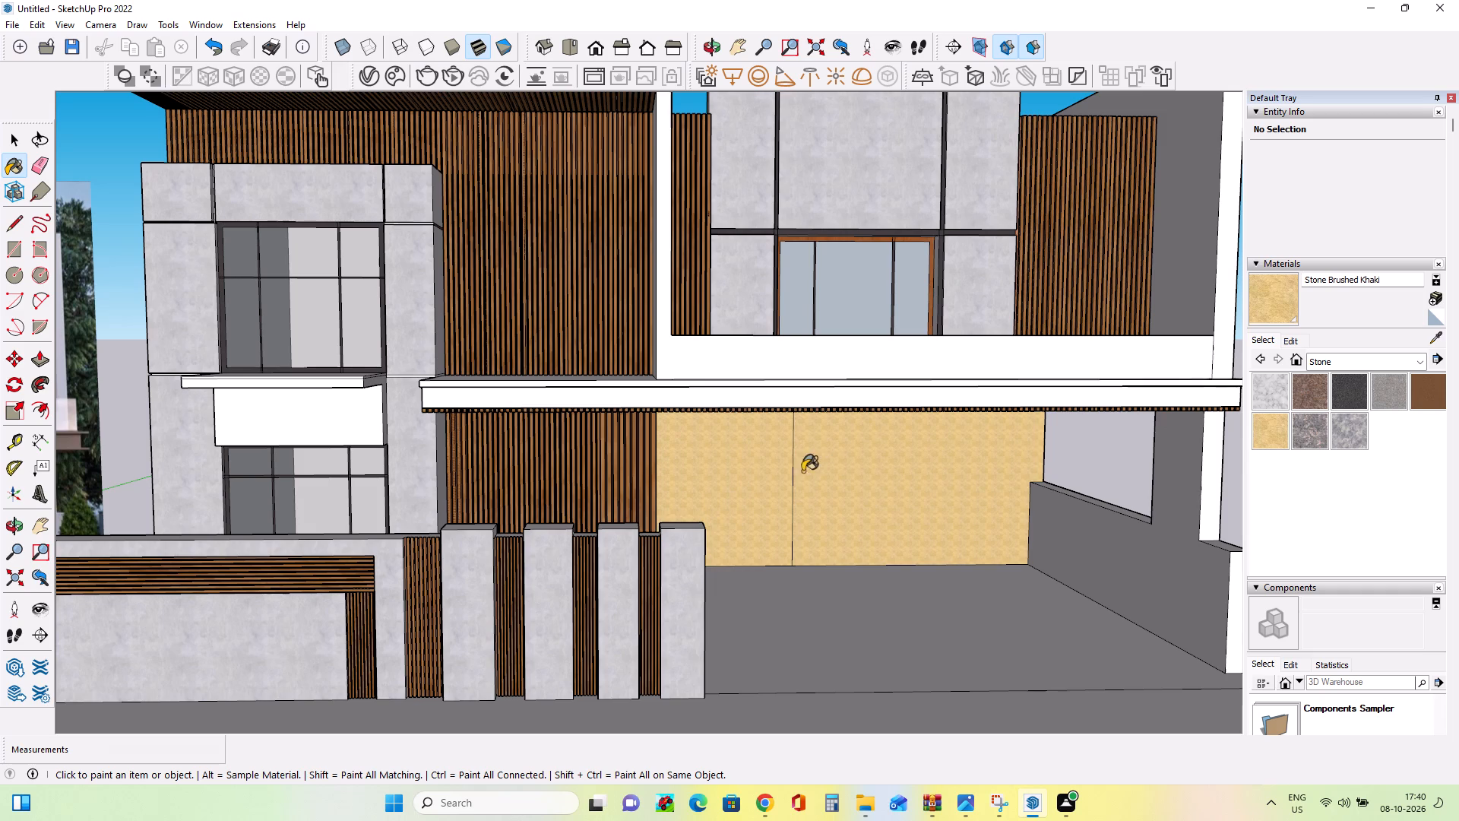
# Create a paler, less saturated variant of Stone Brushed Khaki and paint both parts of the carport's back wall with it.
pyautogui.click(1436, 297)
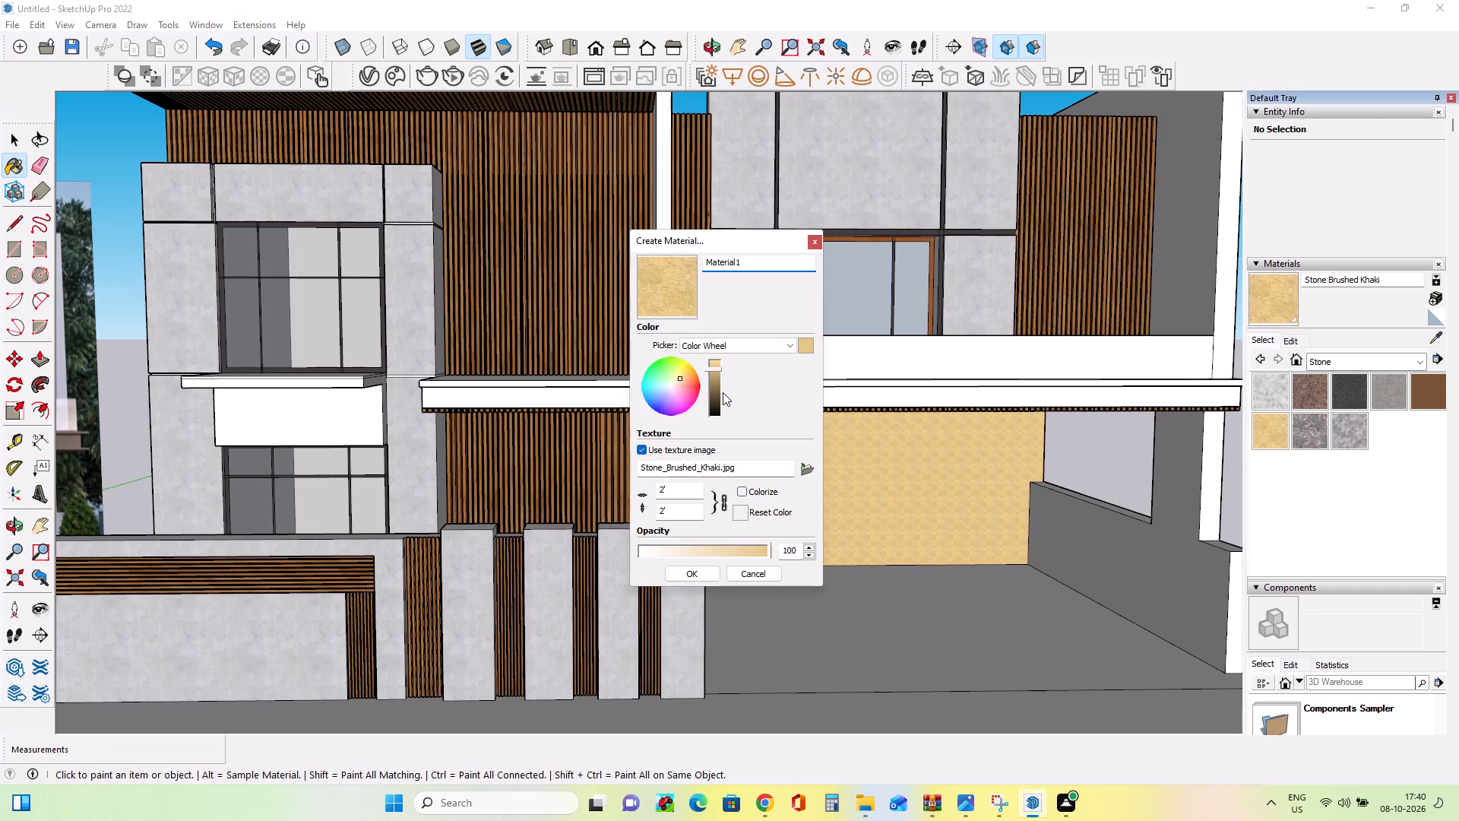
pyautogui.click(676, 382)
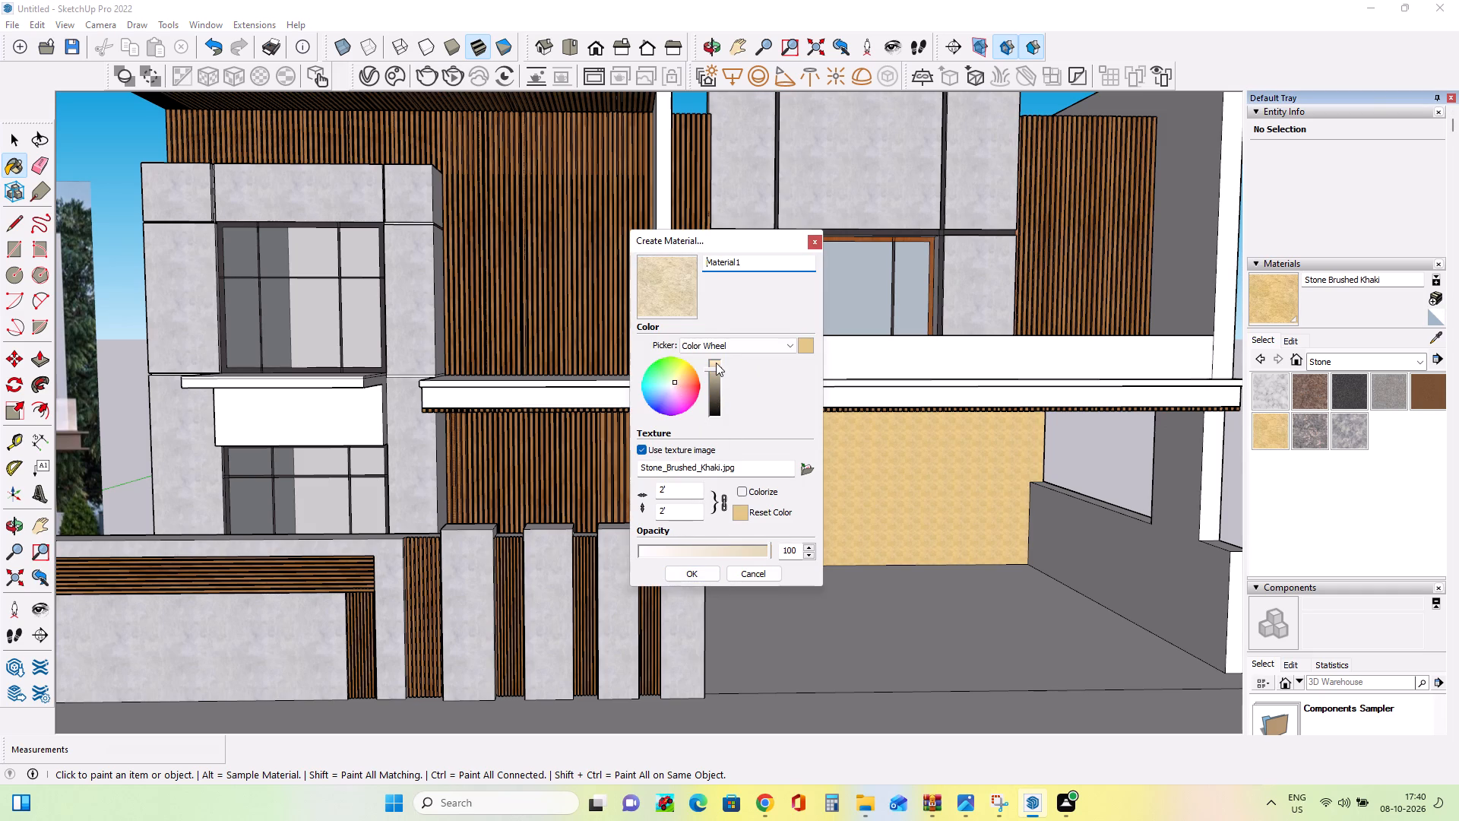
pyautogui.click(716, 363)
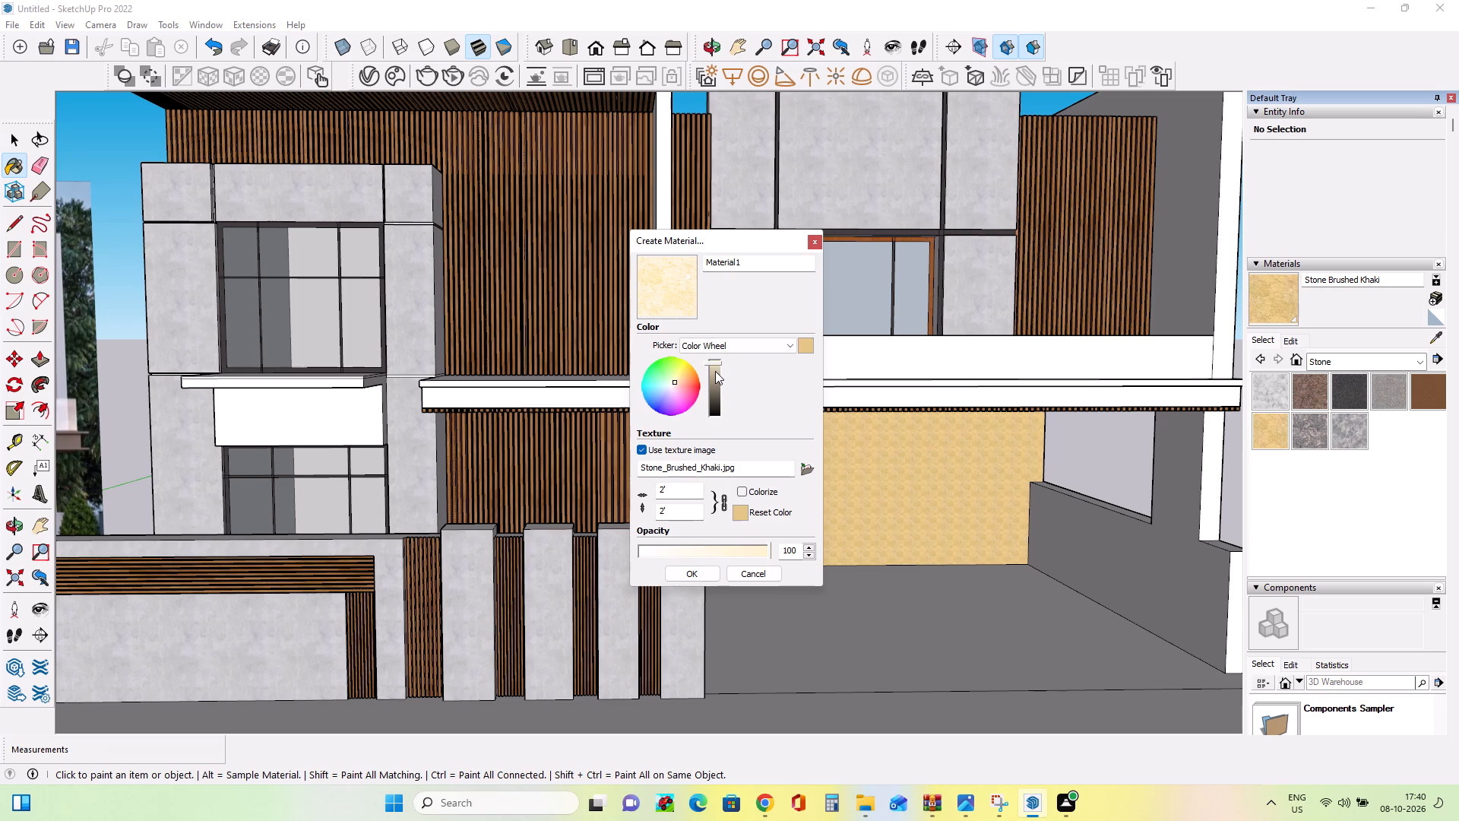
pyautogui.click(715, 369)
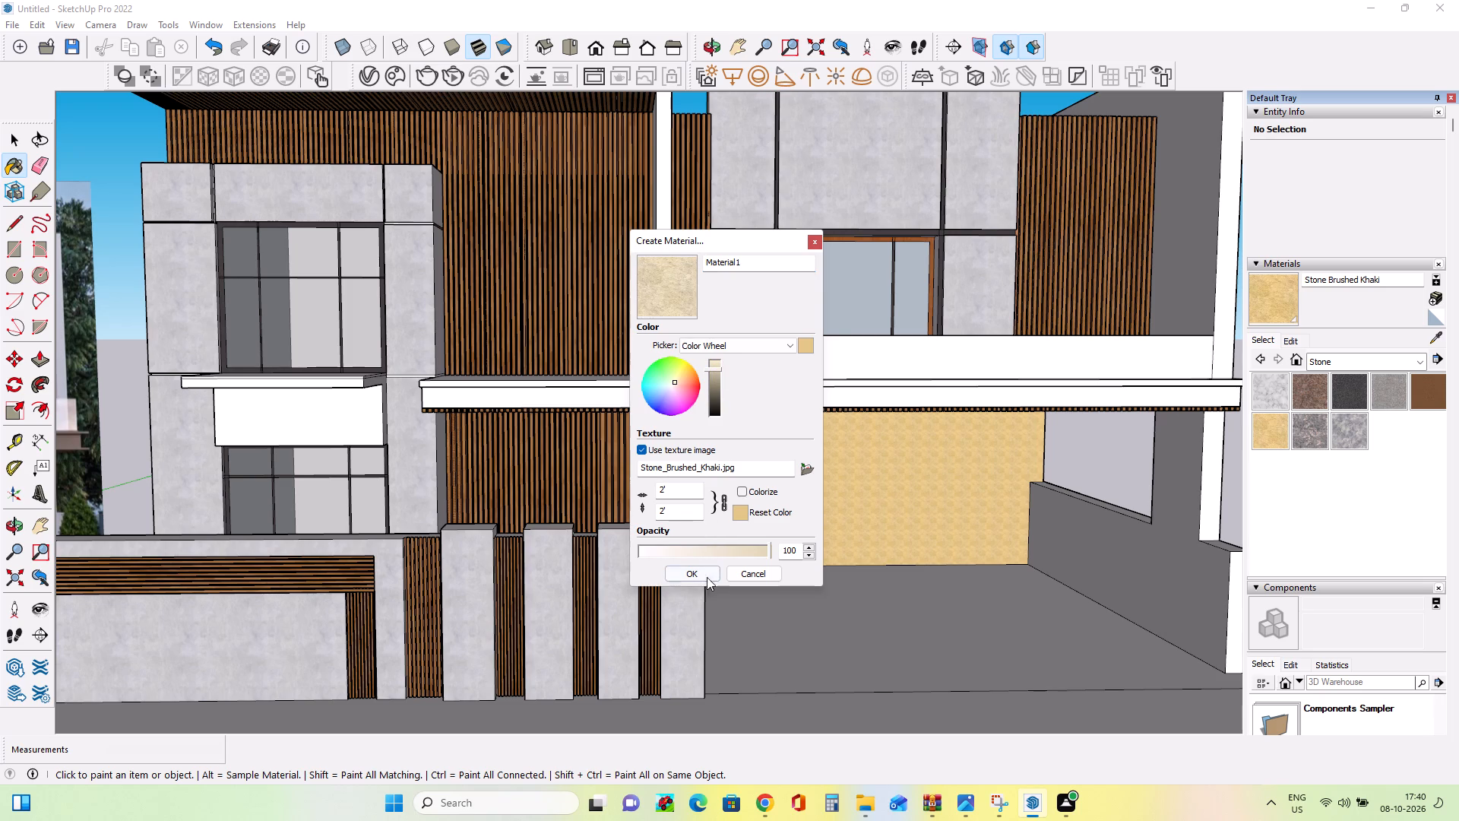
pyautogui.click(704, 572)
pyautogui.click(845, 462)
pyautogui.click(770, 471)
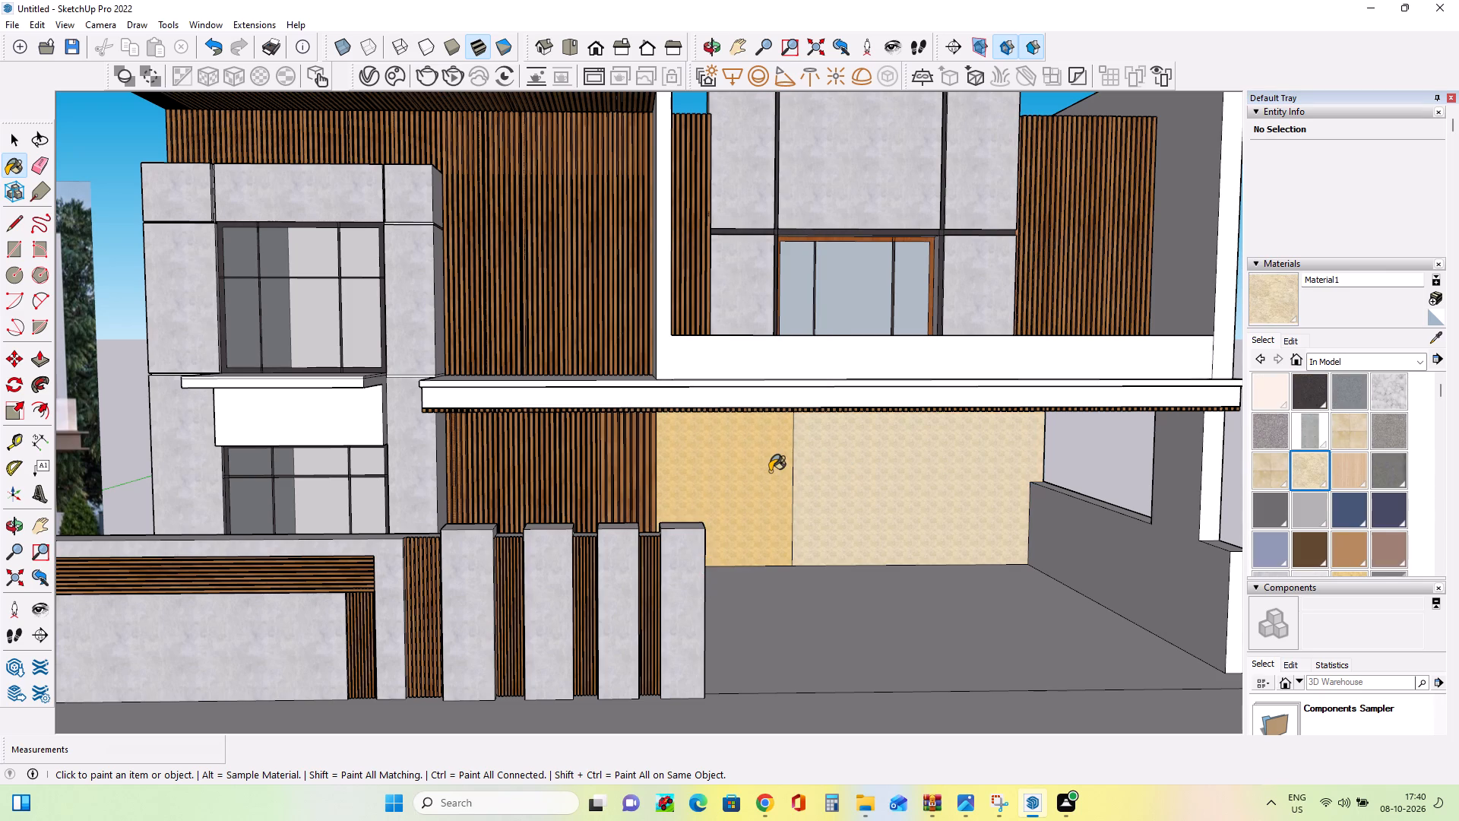
# Erase the vertical line dividing the carport's back wall into two parts.
pyautogui.click(46, 168)
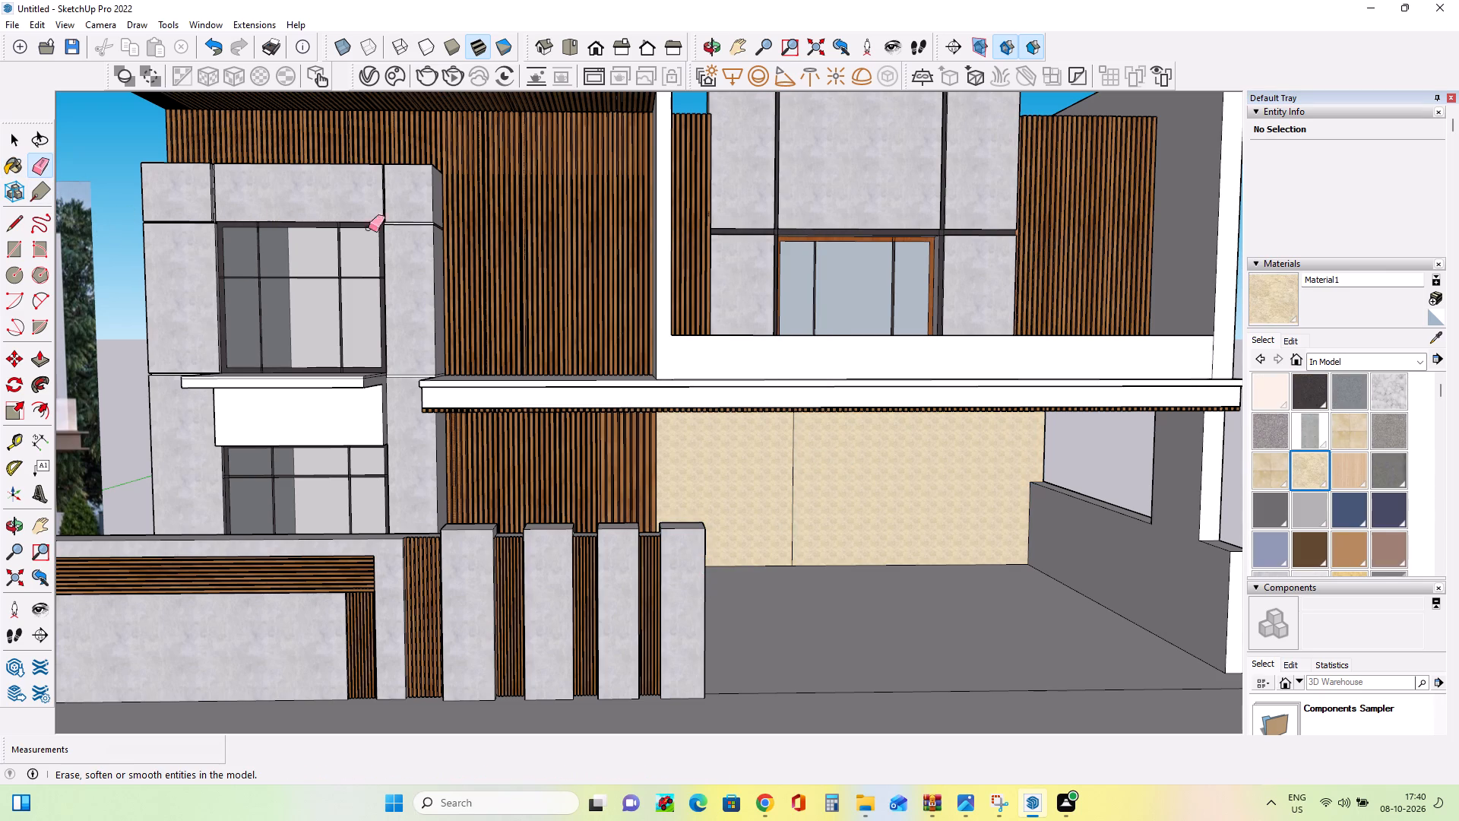
pyautogui.click(793, 477)
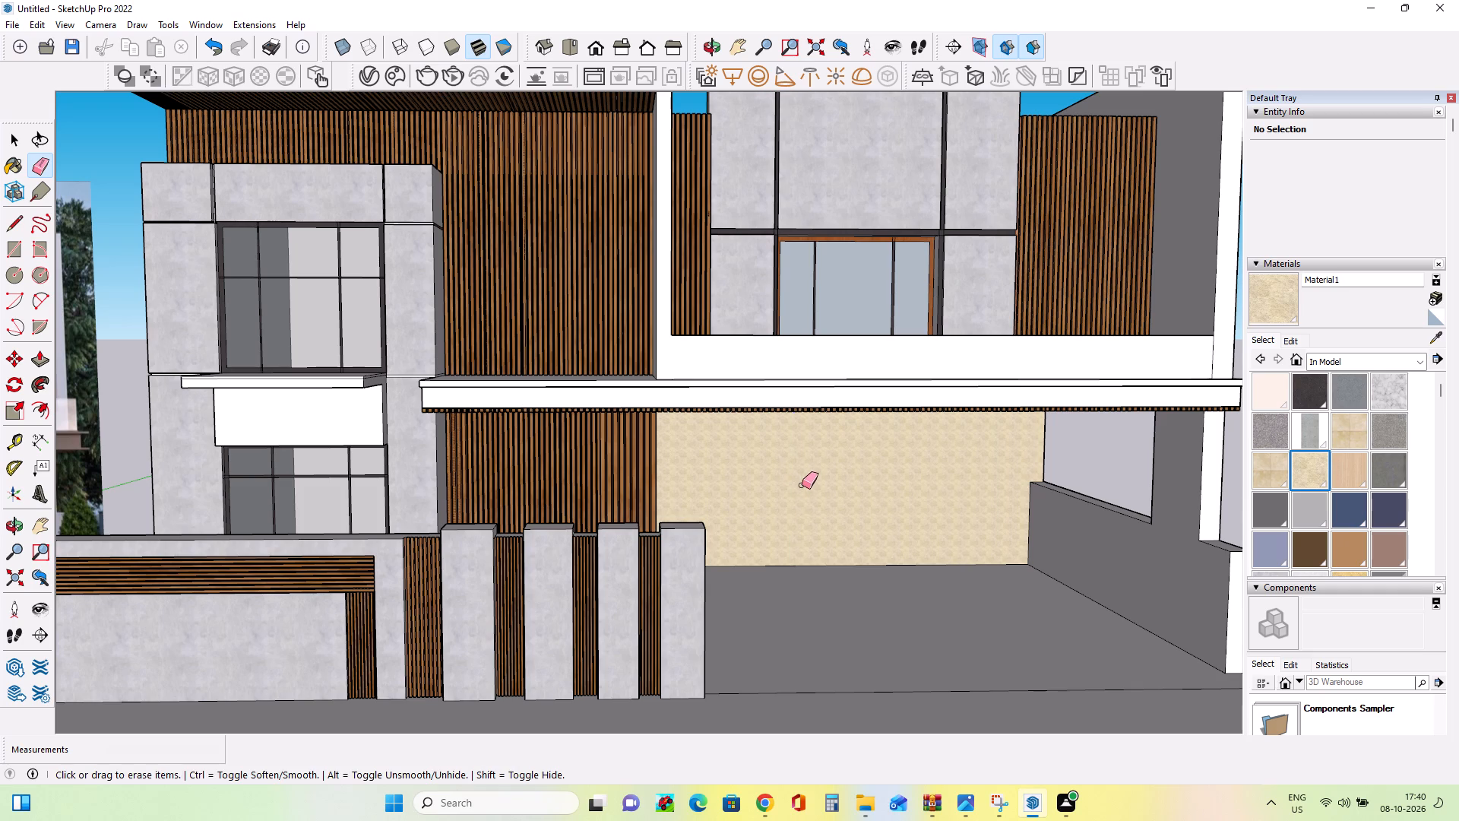
# Inspect the stone finish on the carport's back wall up close and within the whole facade.
pyautogui.scroll(-9, 802, 490)
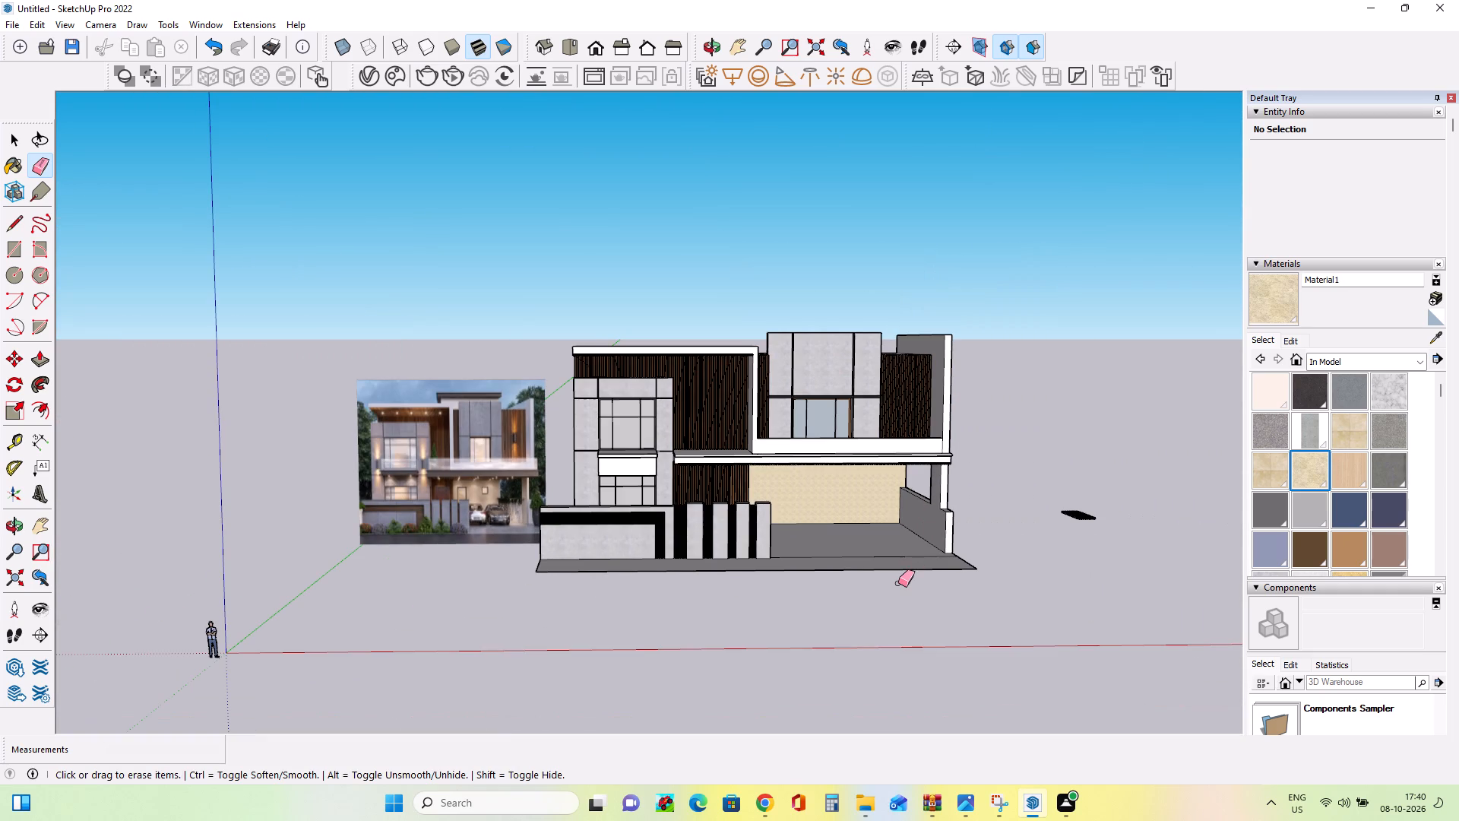
pyautogui.scroll(5, 898, 583)
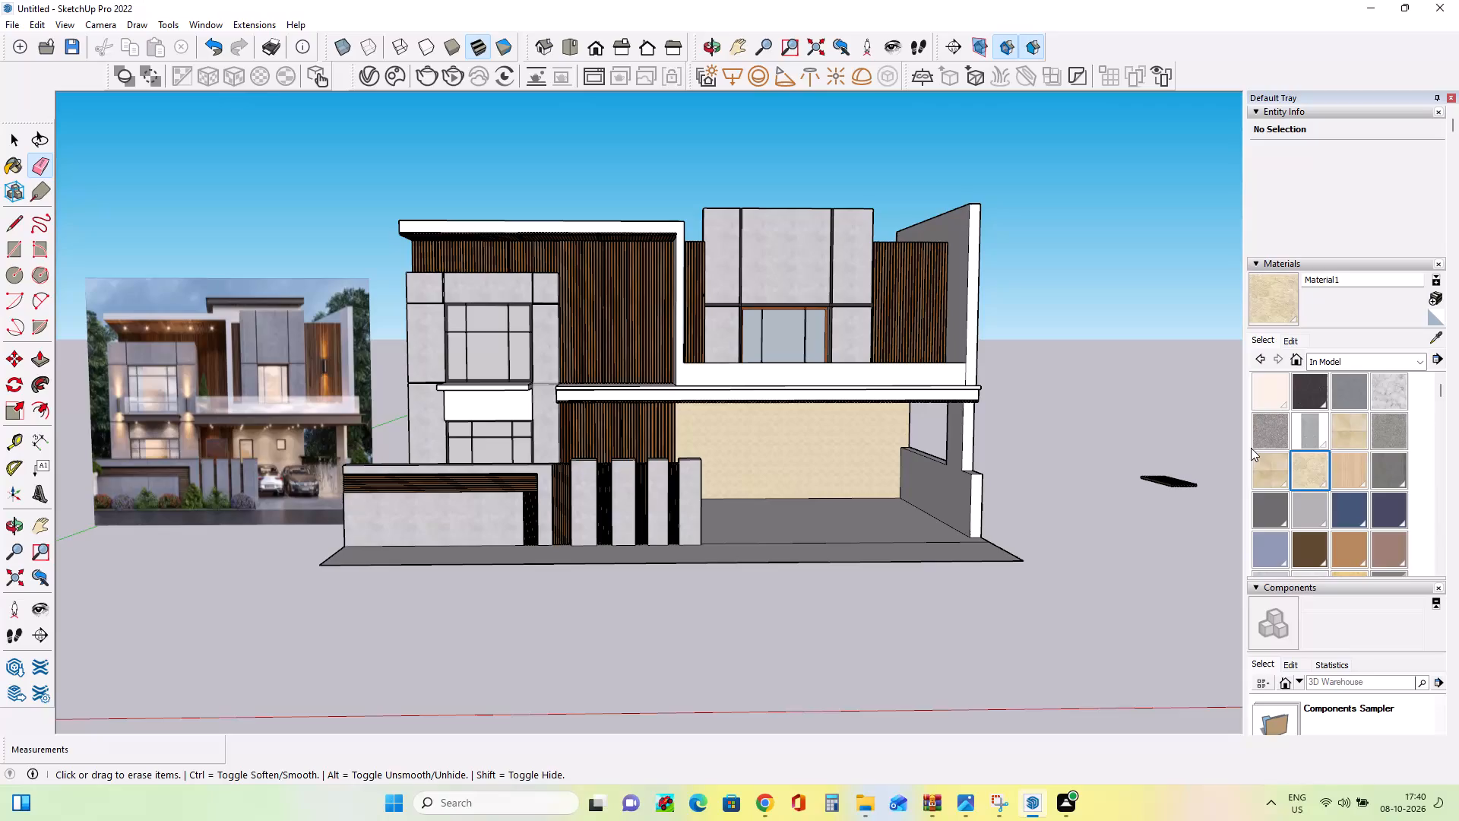
pyautogui.scroll(6, 720, 432)
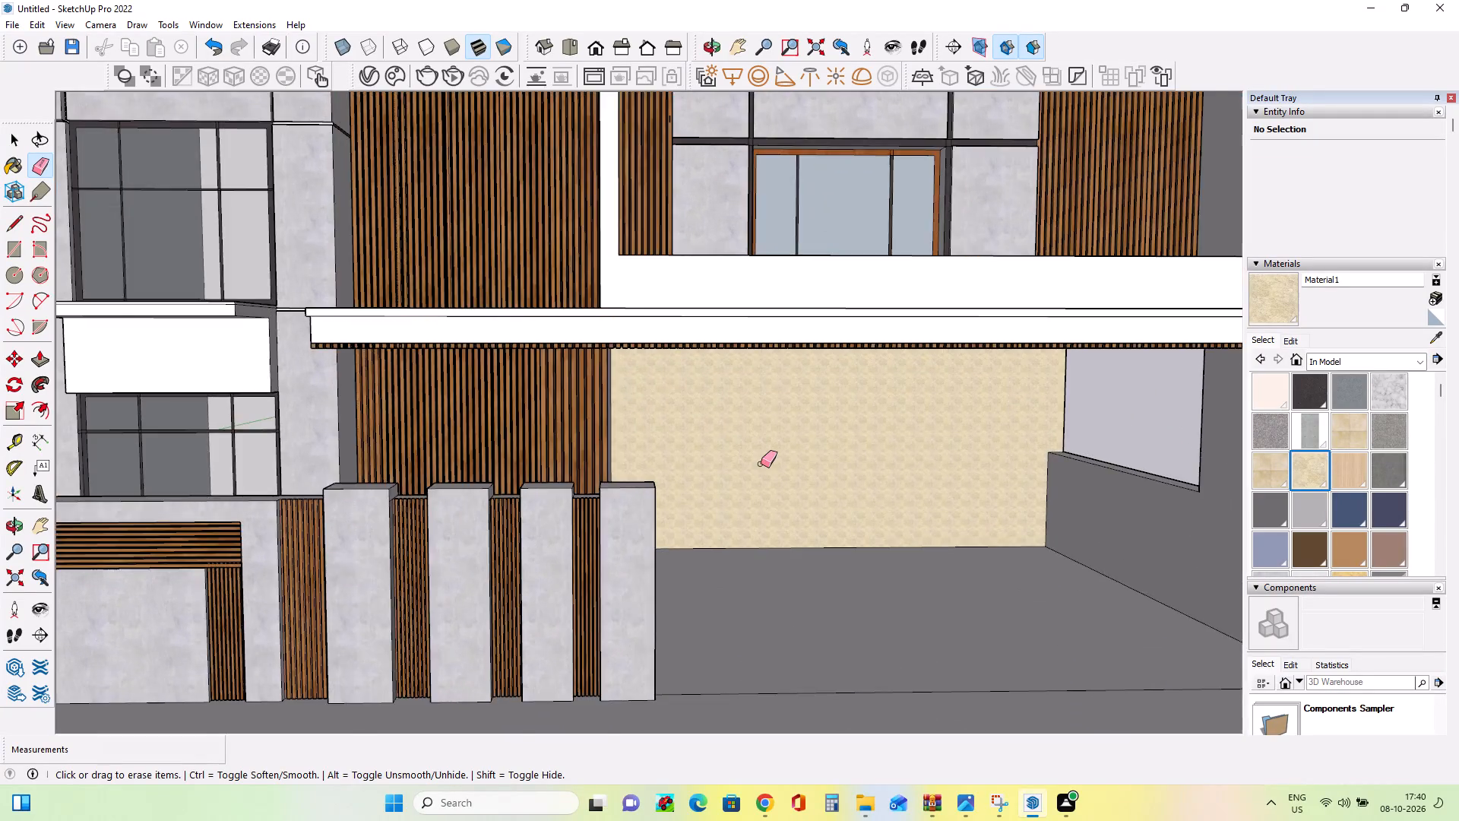
pyautogui.scroll(4, 761, 464)
pyautogui.scroll(-10, 766, 458)
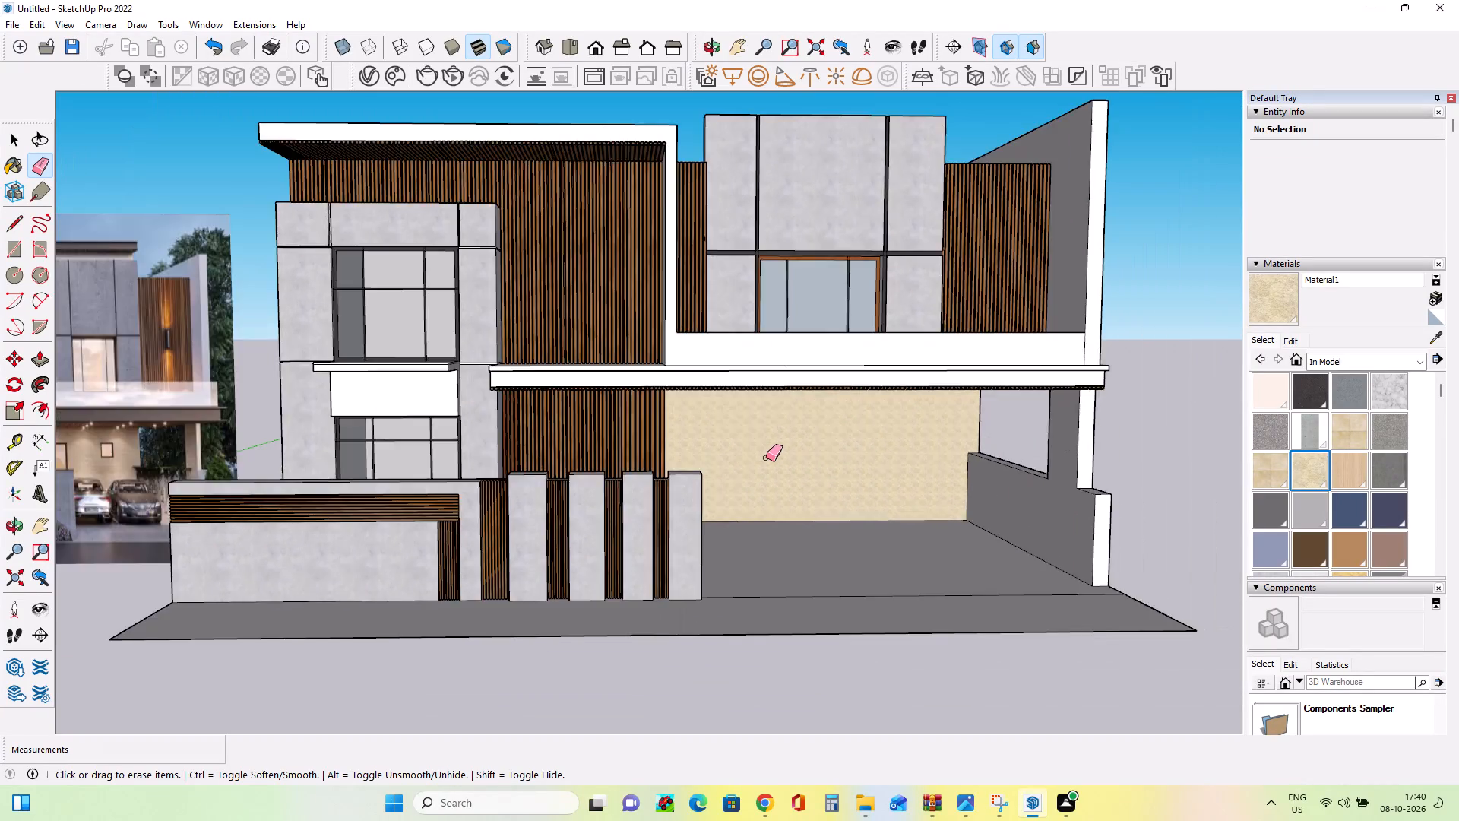
pyautogui.scroll(-6, 766, 458)
pyautogui.scroll(6, 501, 465)
pyautogui.scroll(-1, 506, 457)
# Examine the carport's back wall and the street frontage in the reference image and compare them with the model.
pyautogui.scroll(7, 506, 457)
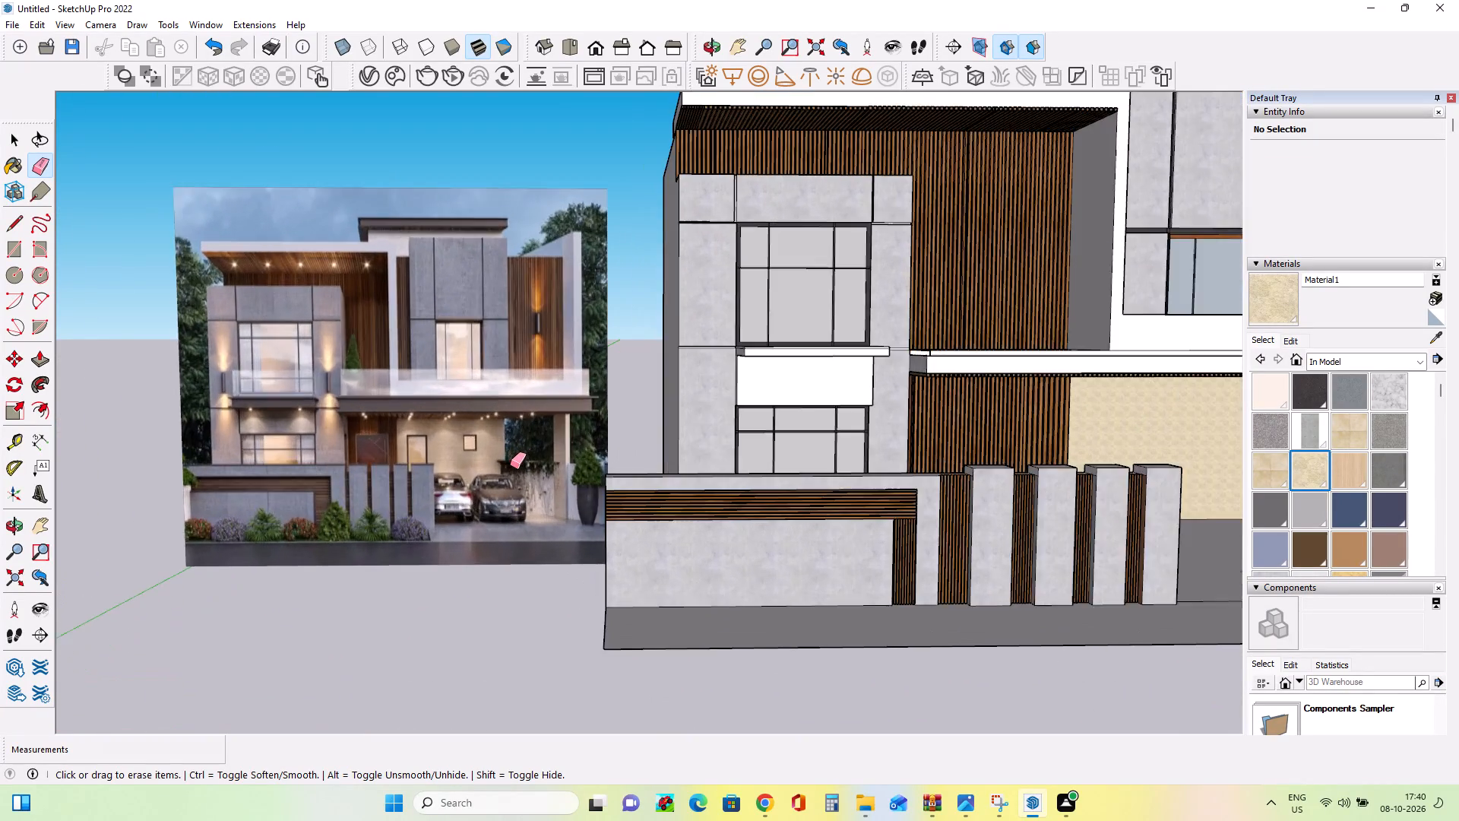
pyautogui.scroll(9, 510, 465)
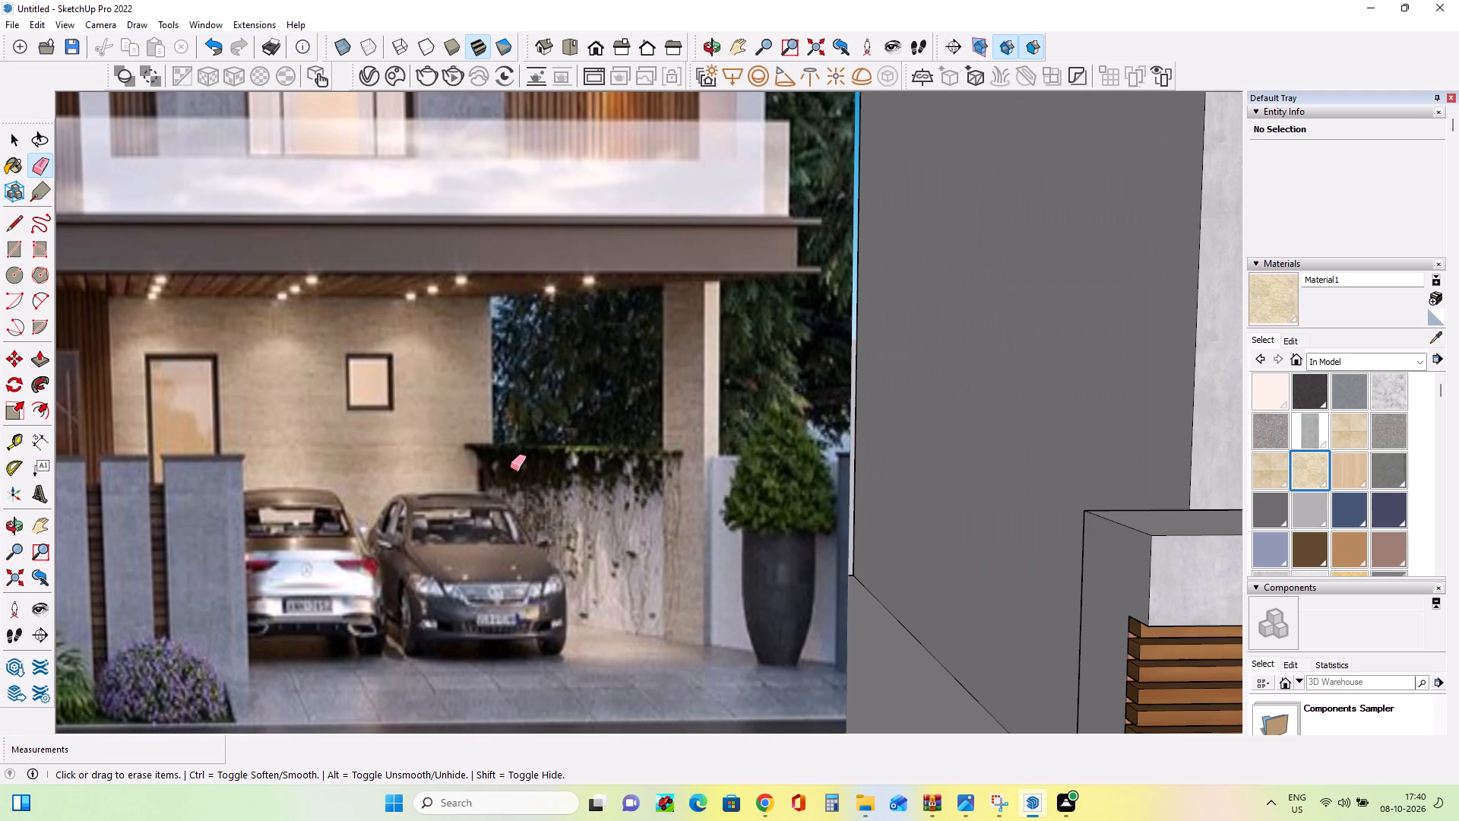
pyautogui.scroll(-9, 510, 468)
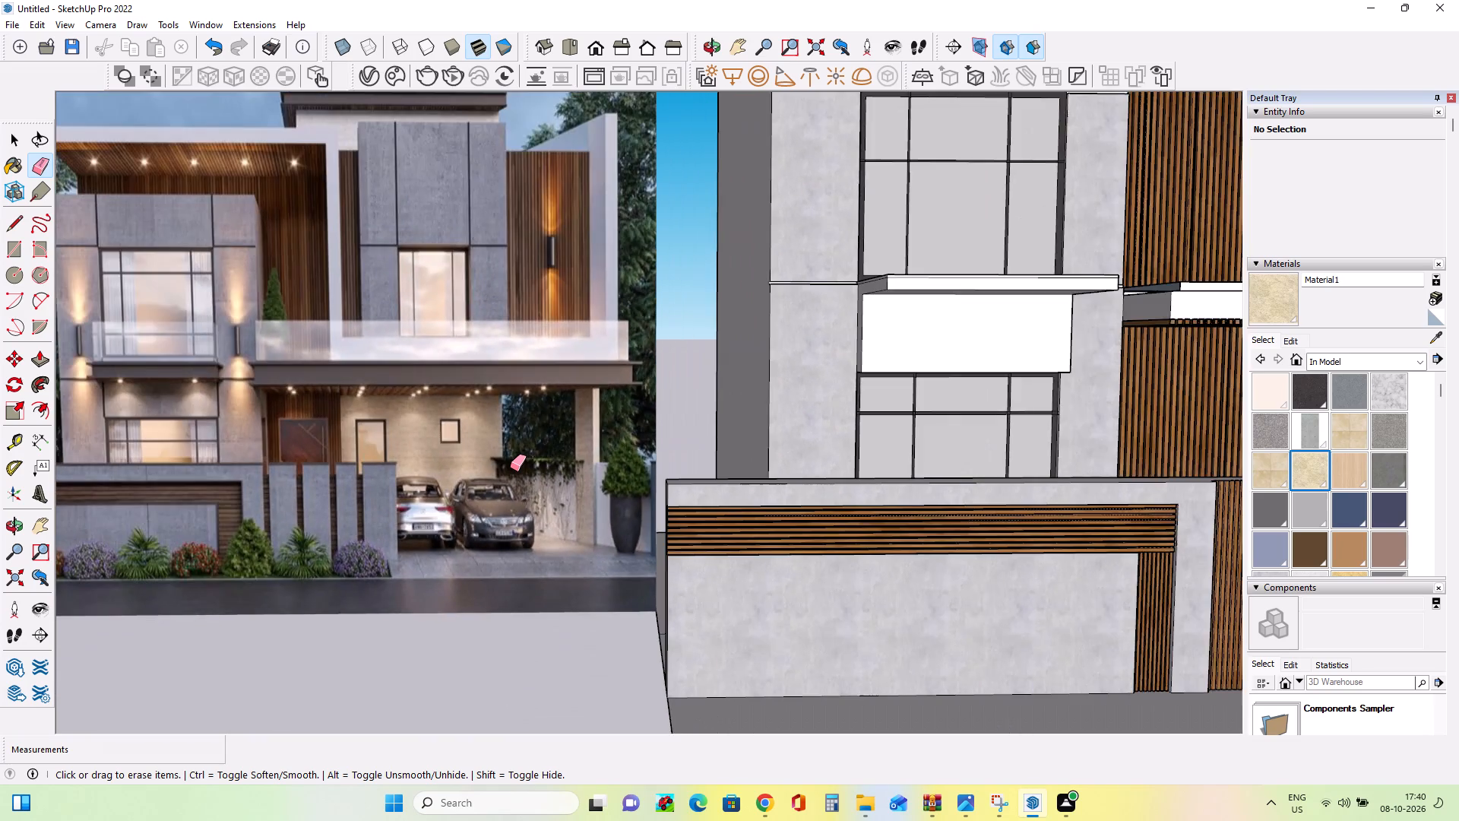
pyautogui.scroll(-7, 510, 468)
pyautogui.scroll(13, 498, 469)
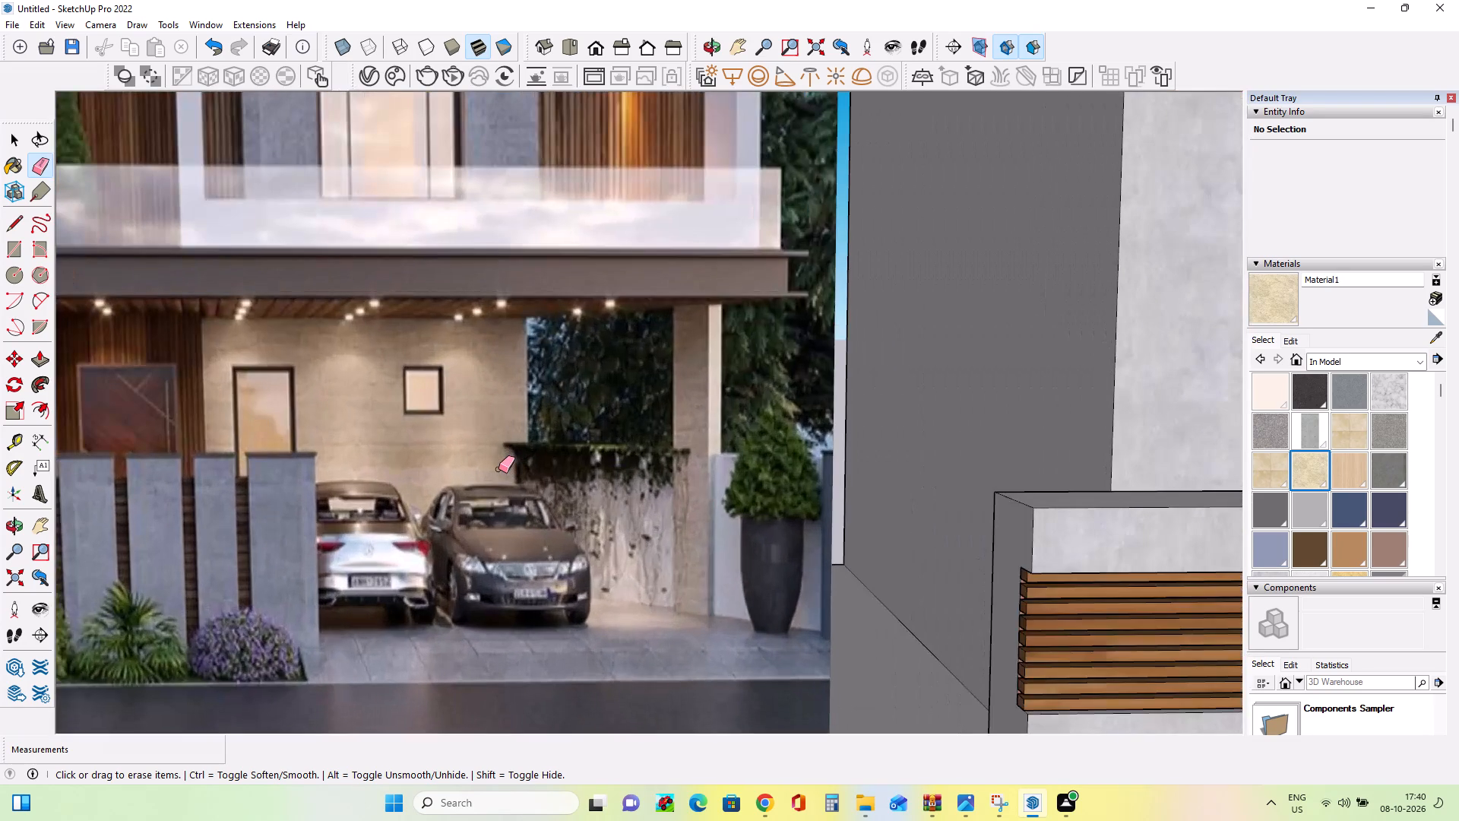
pyautogui.scroll(-13, 498, 469)
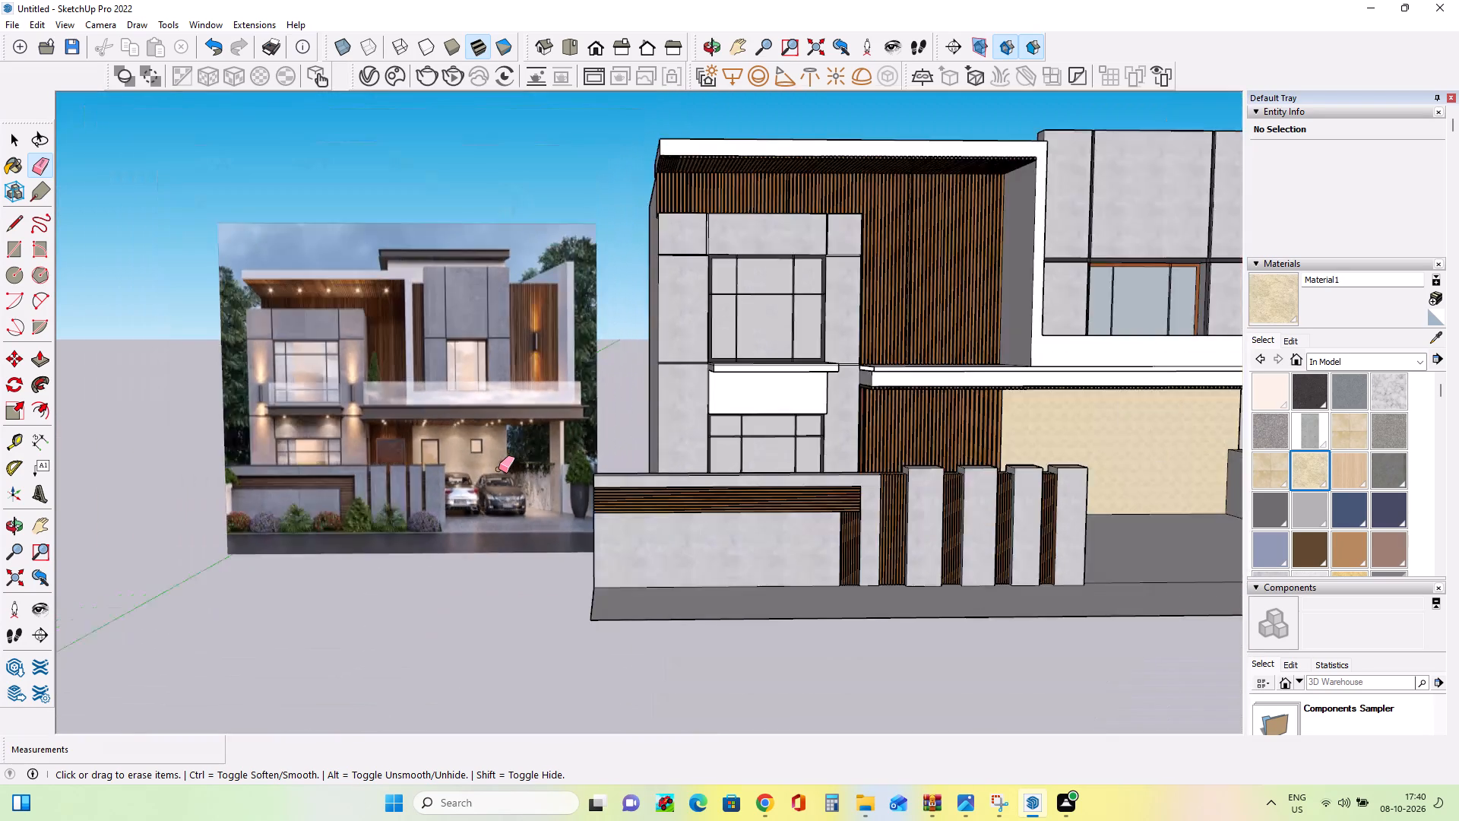
pyautogui.scroll(-7, 498, 469)
pyautogui.scroll(14, 429, 537)
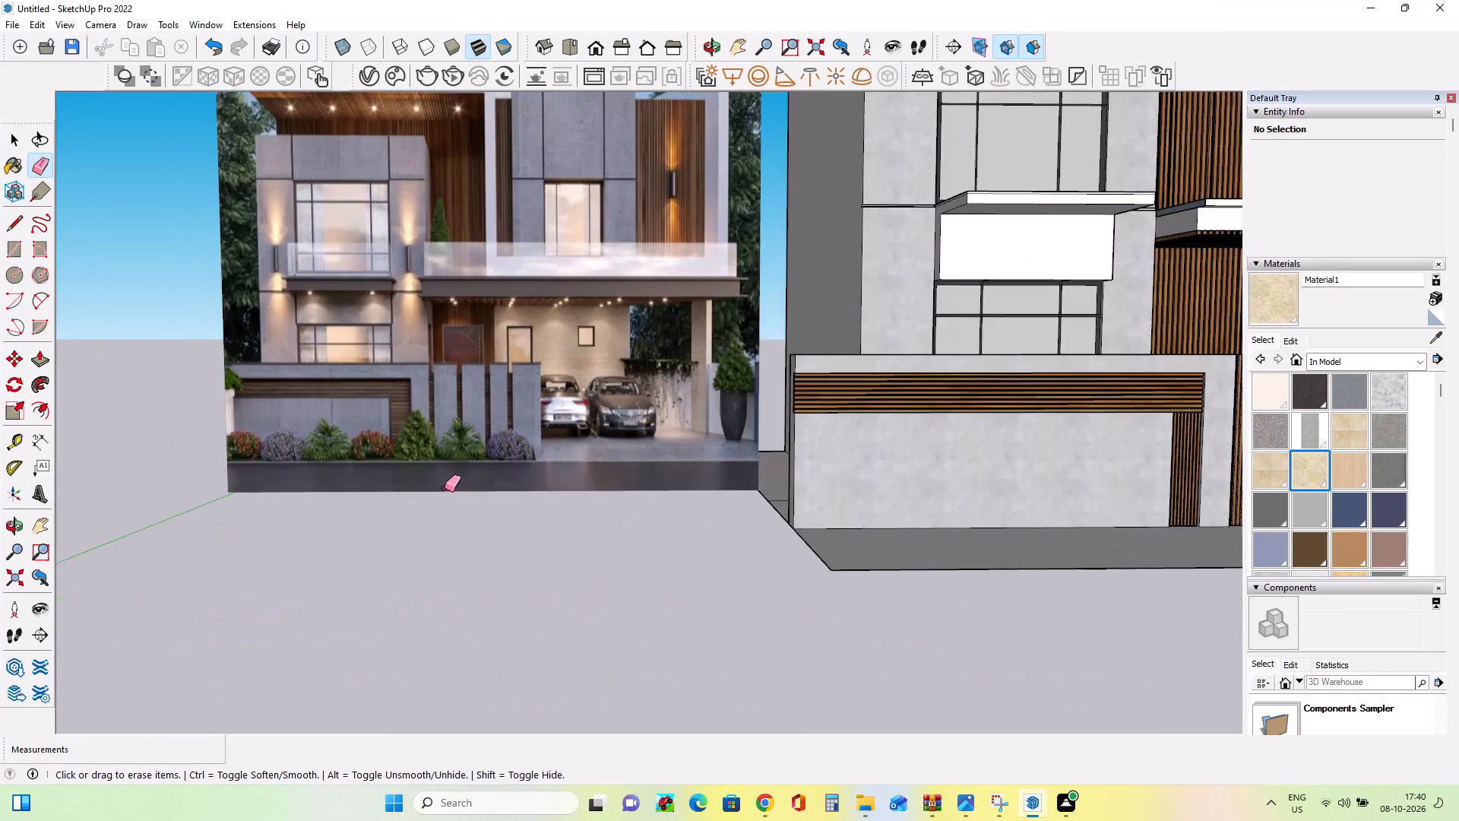
pyautogui.scroll(9, 445, 488)
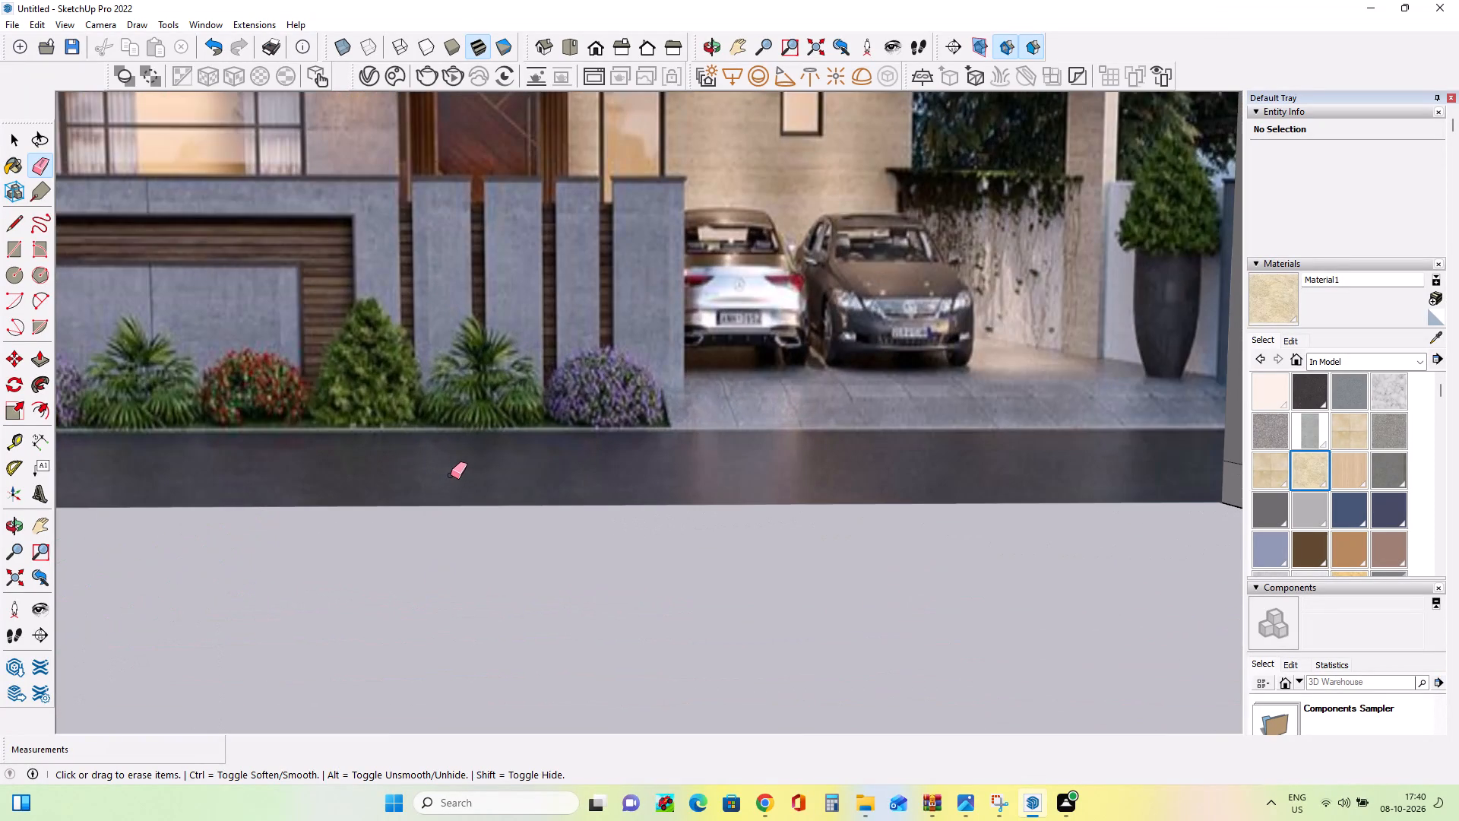
pyautogui.scroll(-18, 451, 475)
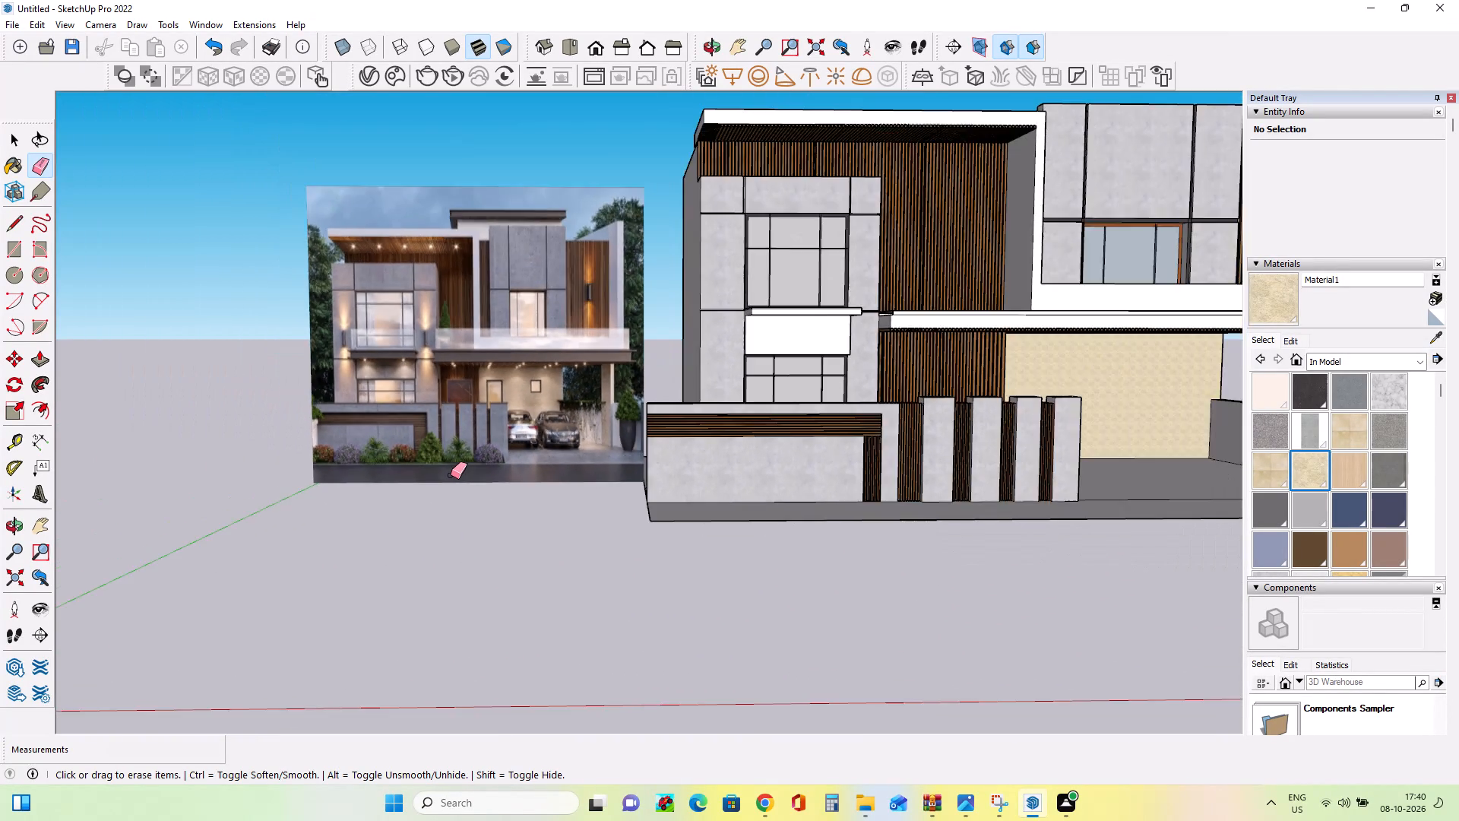
pyautogui.scroll(-2, 451, 475)
pyautogui.scroll(8, 908, 426)
pyautogui.scroll(-3, 908, 426)
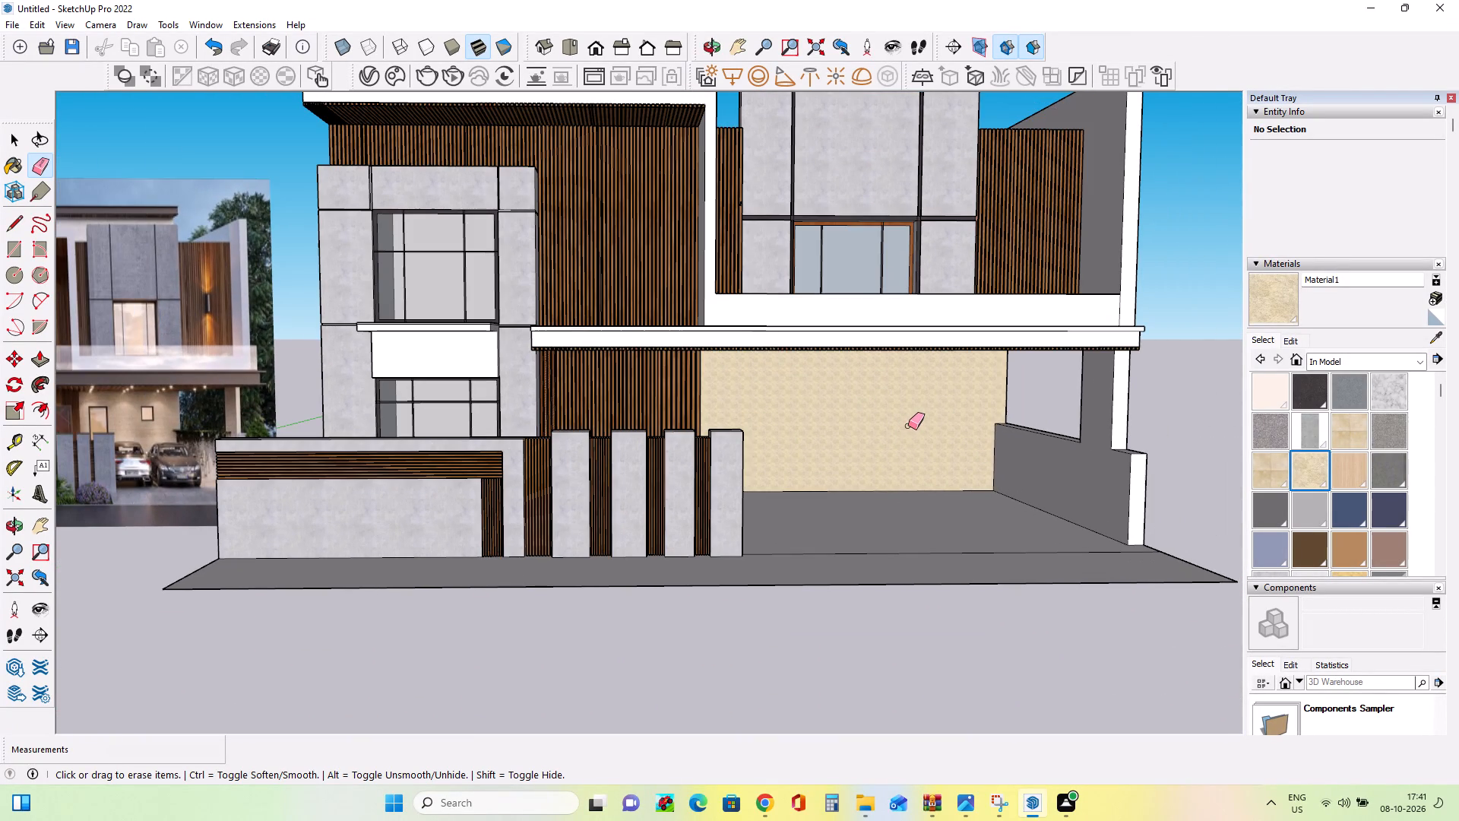
# Paint the carport's back wall with the light oak wood Material138 from the In Model materials.
pyautogui.moveTo(908, 426); pyautogui.dragTo(897, 452, button='middle')
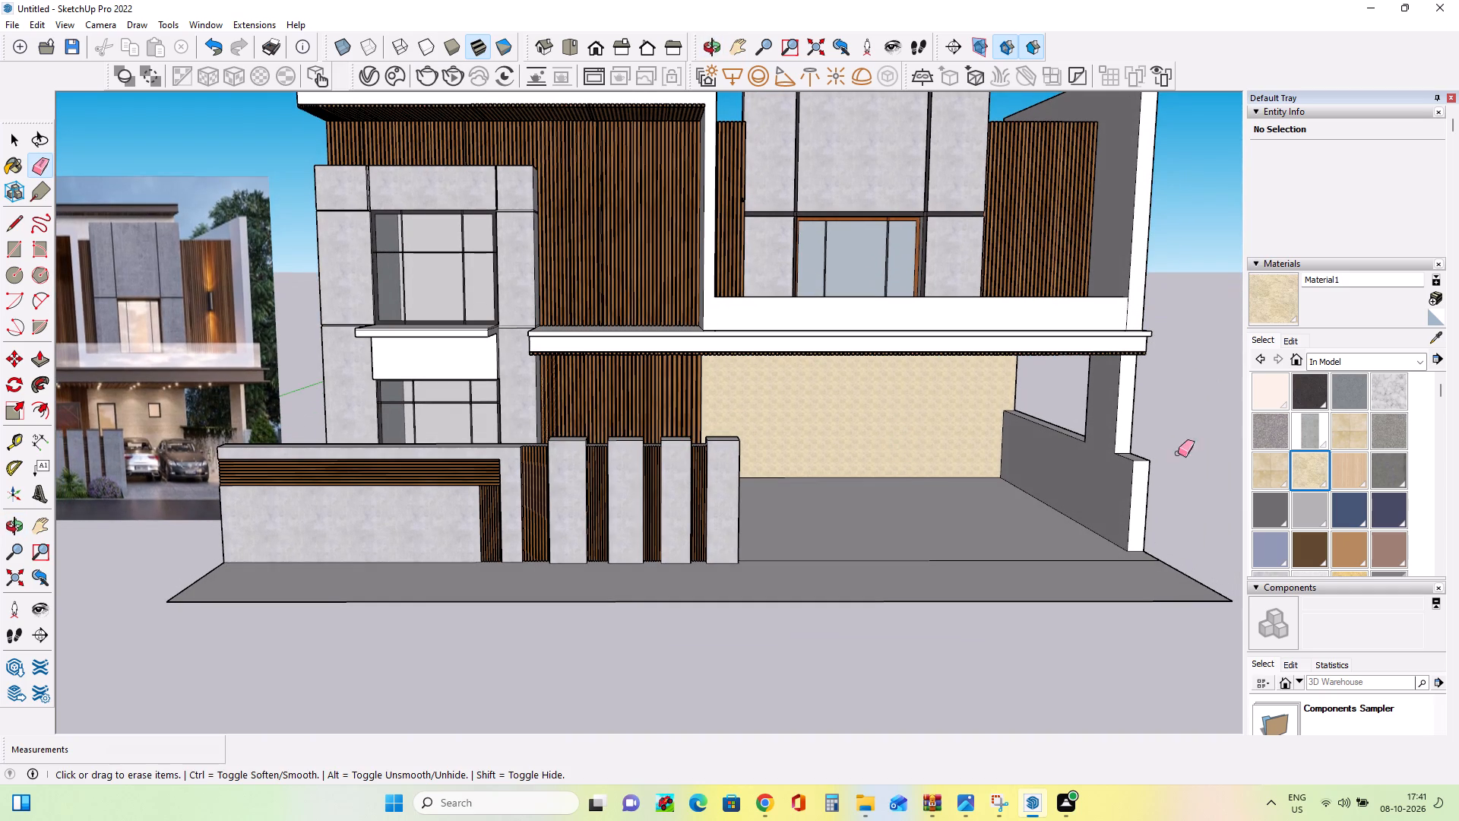
pyautogui.click(1357, 465)
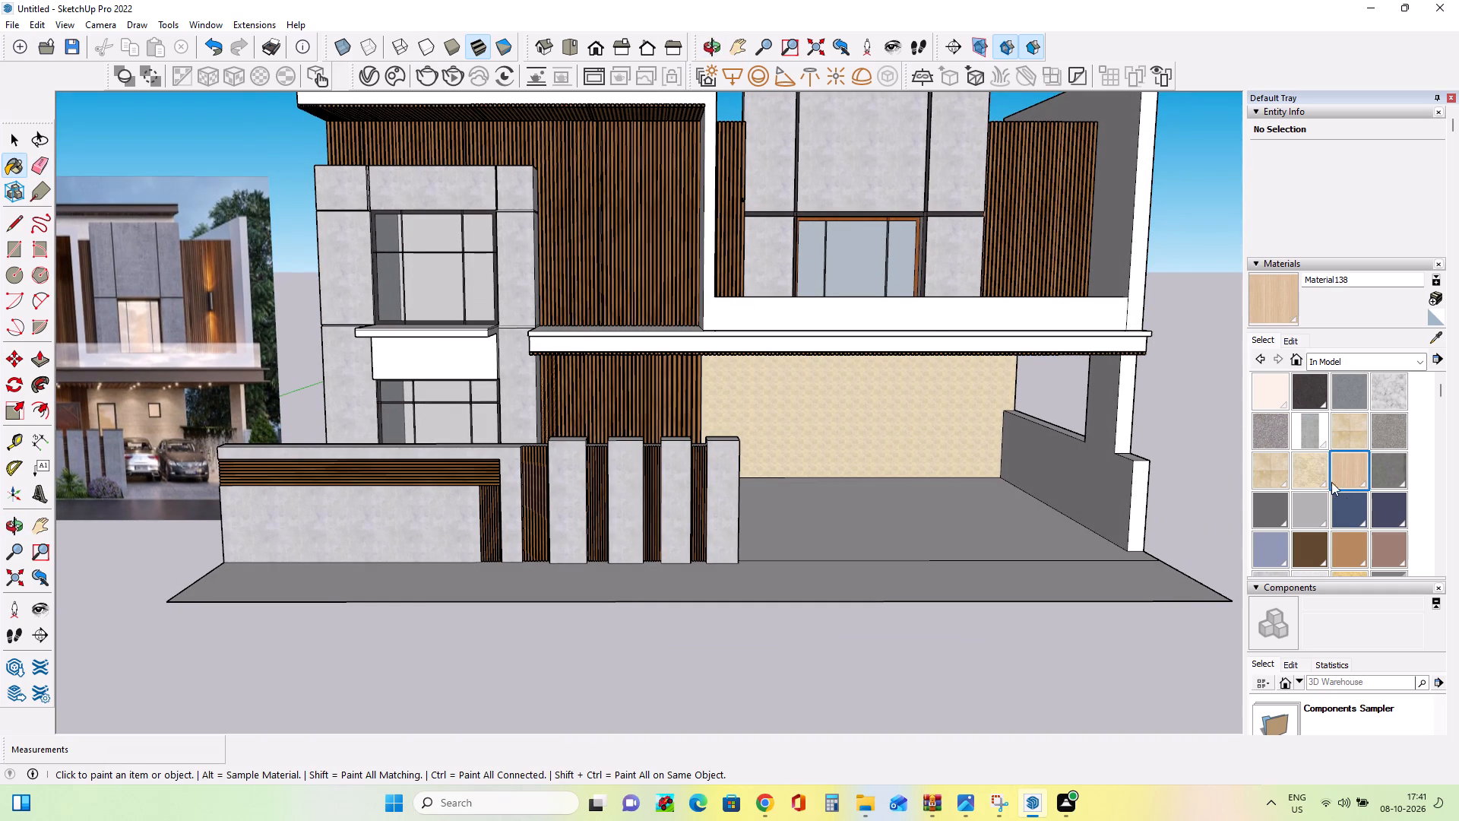
pyautogui.click(905, 404)
pyautogui.click(870, 410)
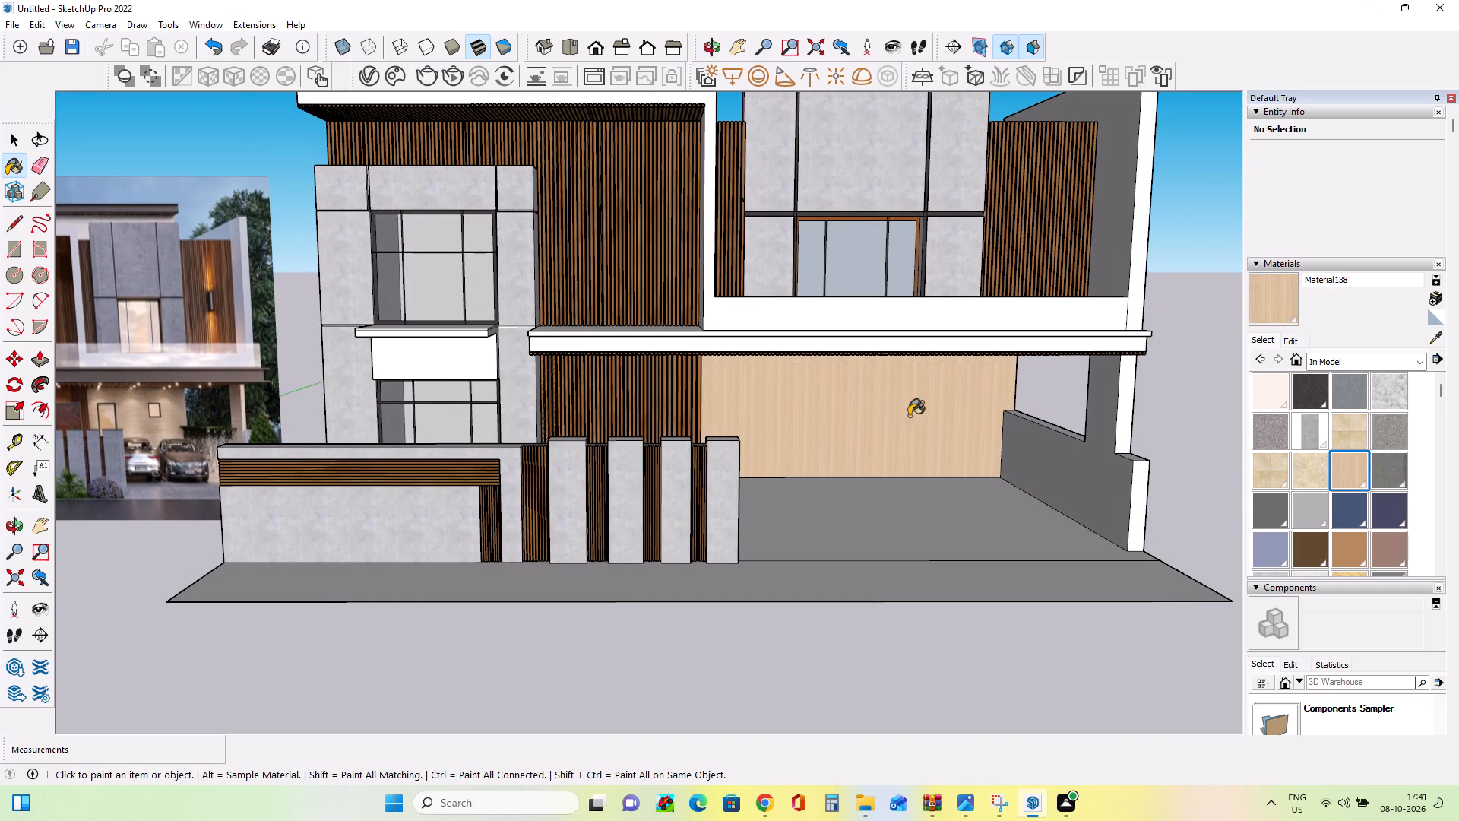
# Create a yellower variant of the light oak Material138 and paint the carport's back wall with it.
pyautogui.click(1433, 302)
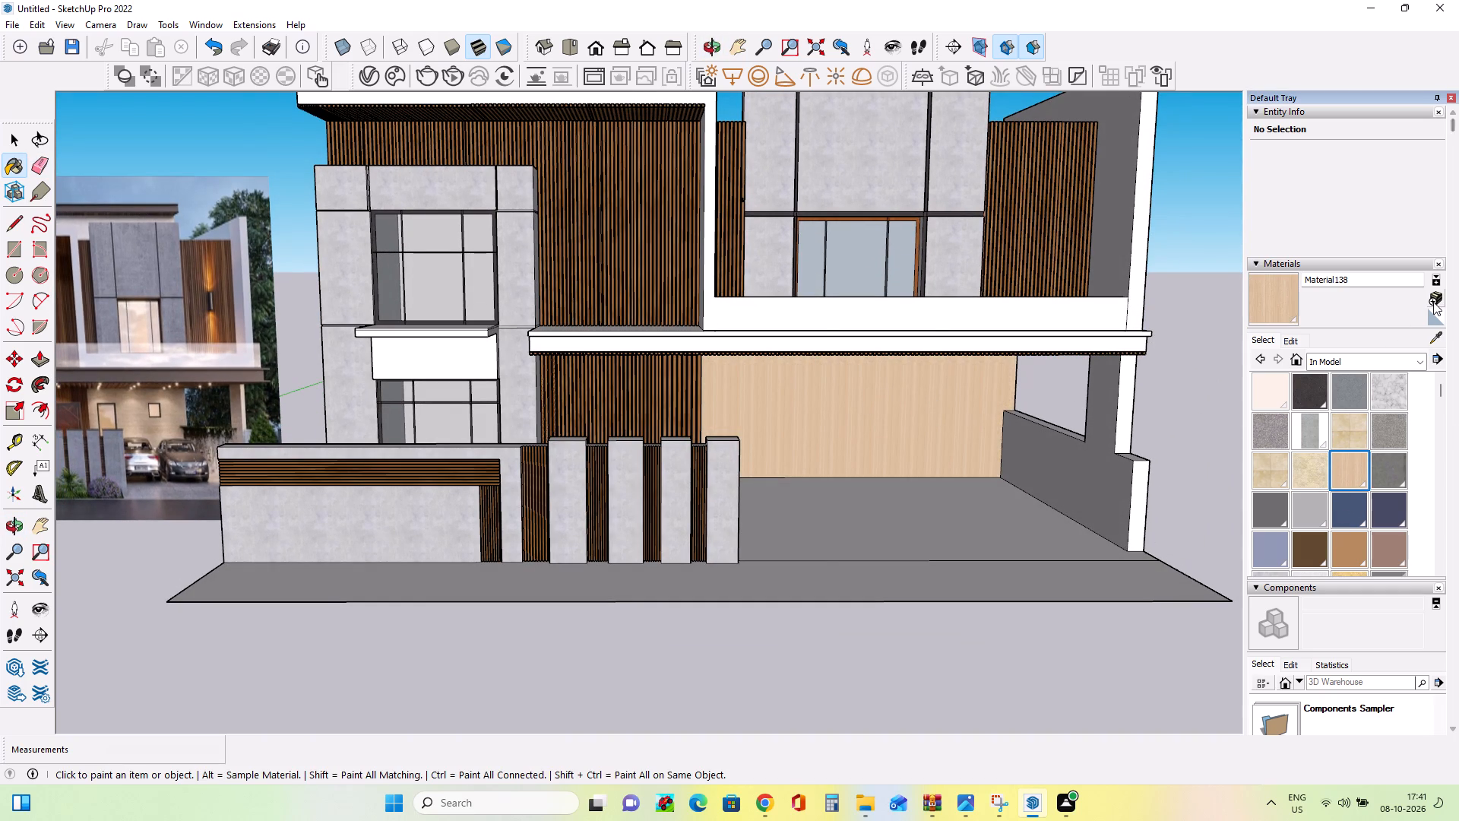
pyautogui.click(715, 364)
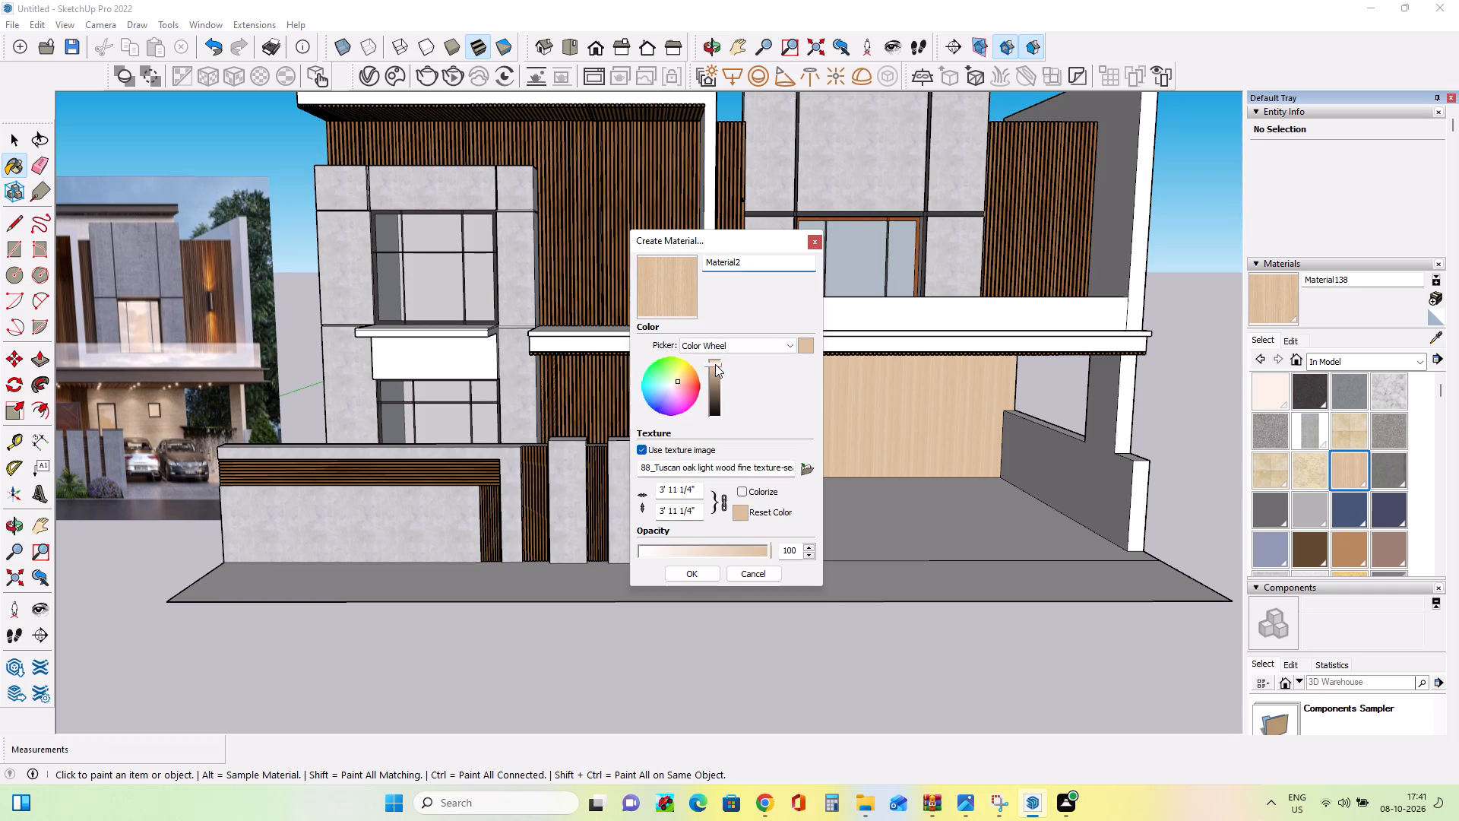
pyautogui.click(713, 368)
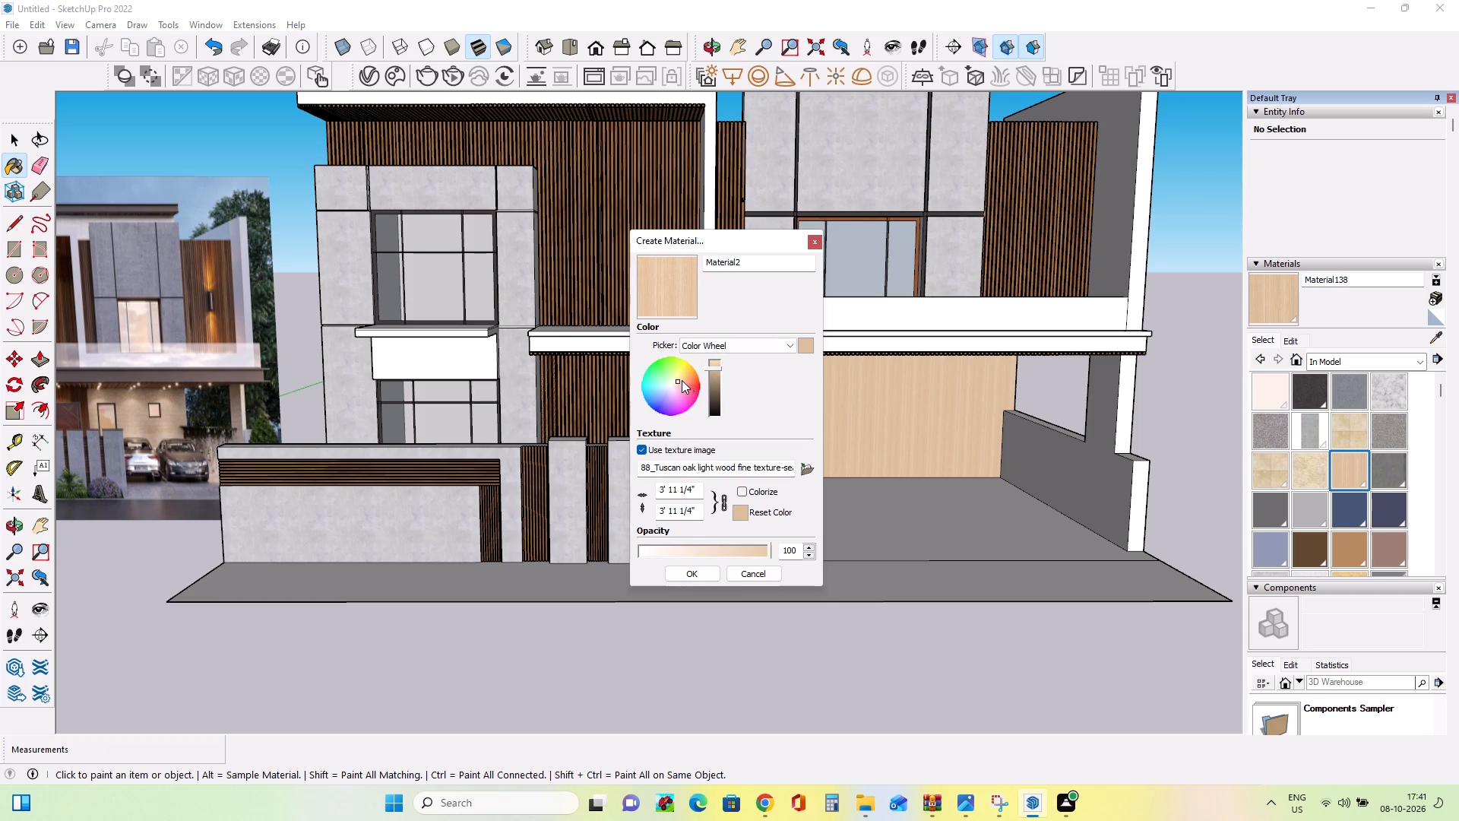
pyautogui.click(681, 373)
pyautogui.click(678, 379)
pyautogui.click(695, 567)
pyautogui.click(929, 379)
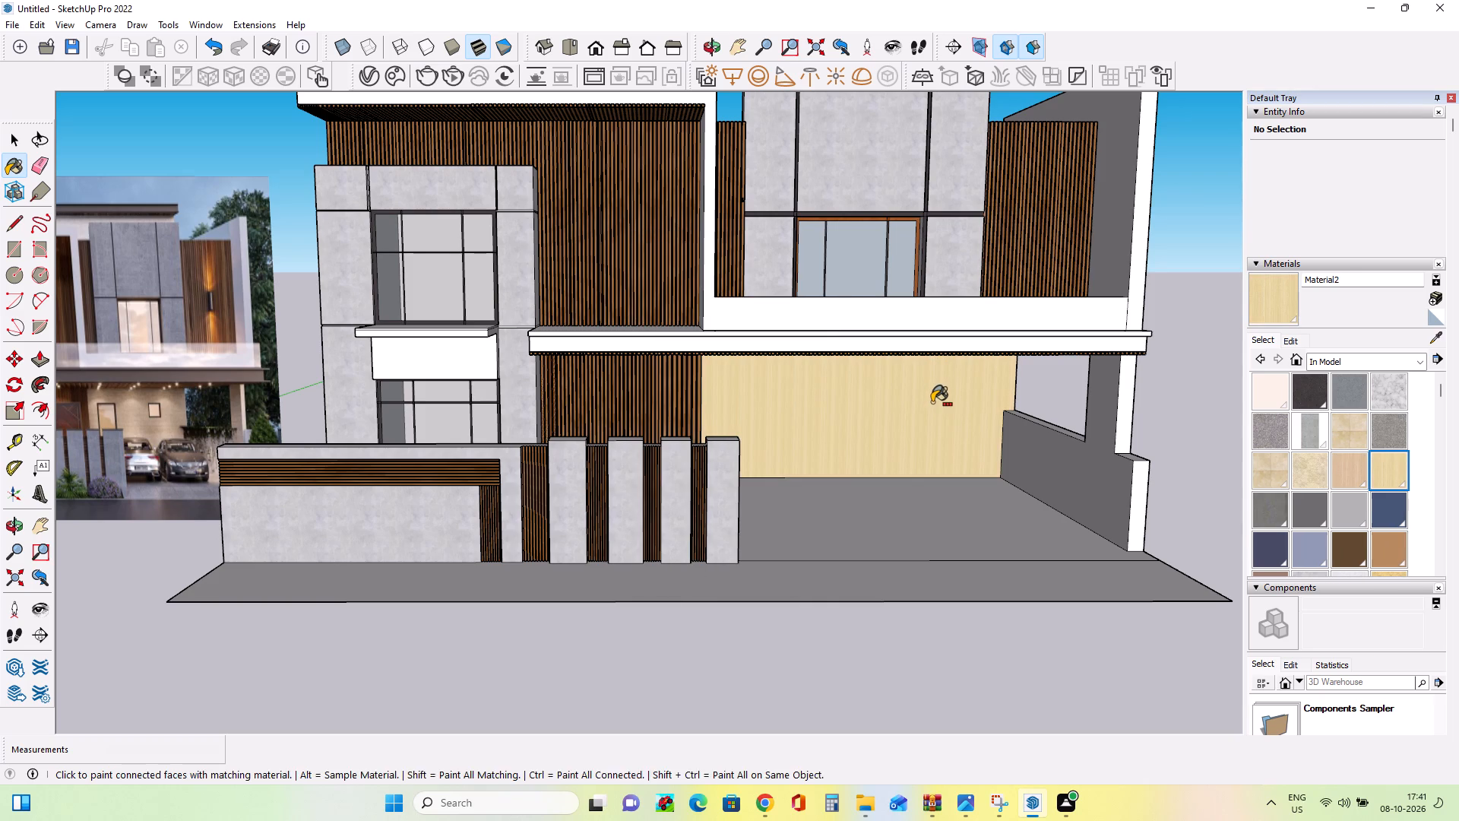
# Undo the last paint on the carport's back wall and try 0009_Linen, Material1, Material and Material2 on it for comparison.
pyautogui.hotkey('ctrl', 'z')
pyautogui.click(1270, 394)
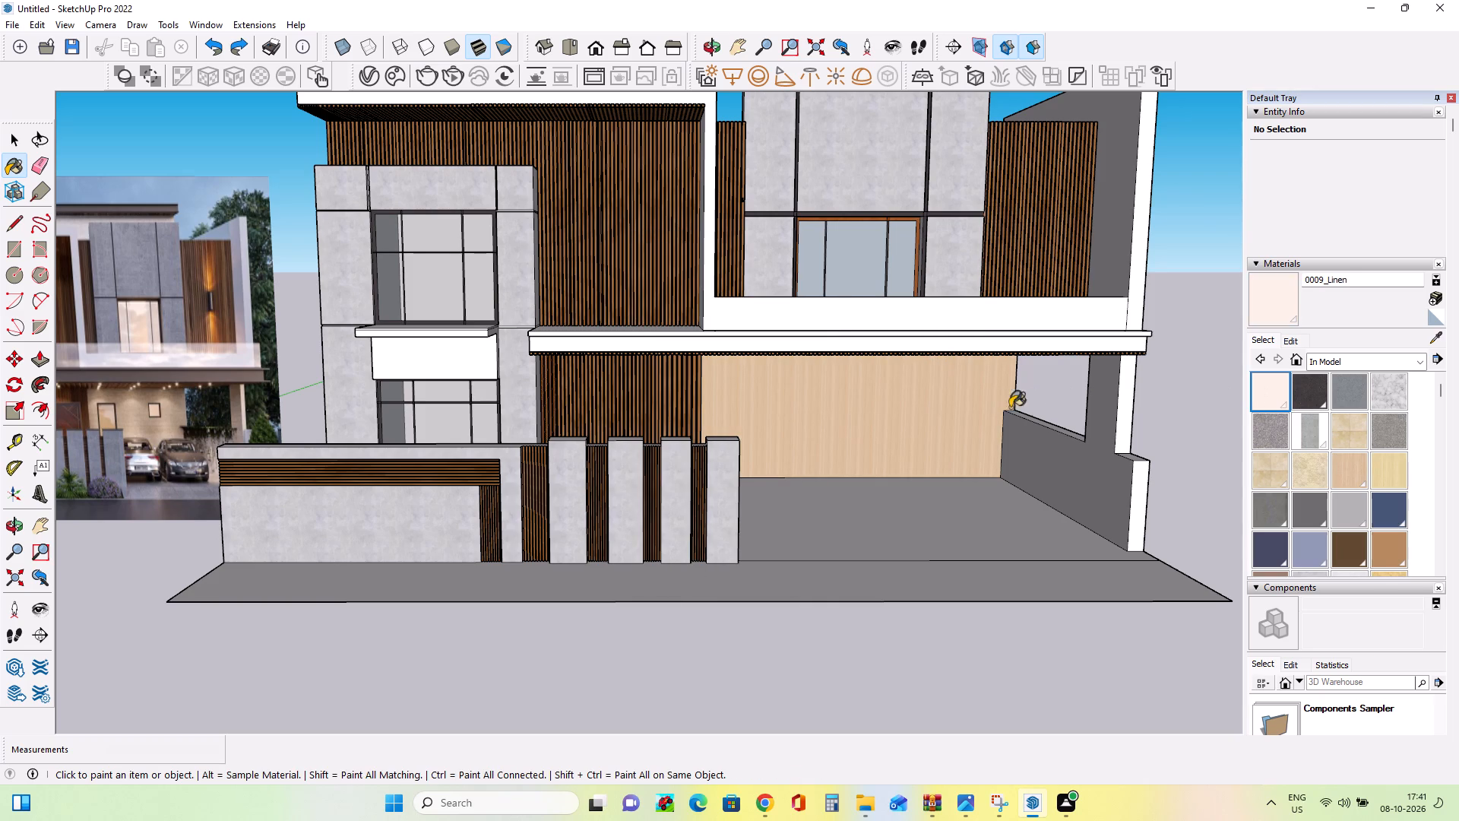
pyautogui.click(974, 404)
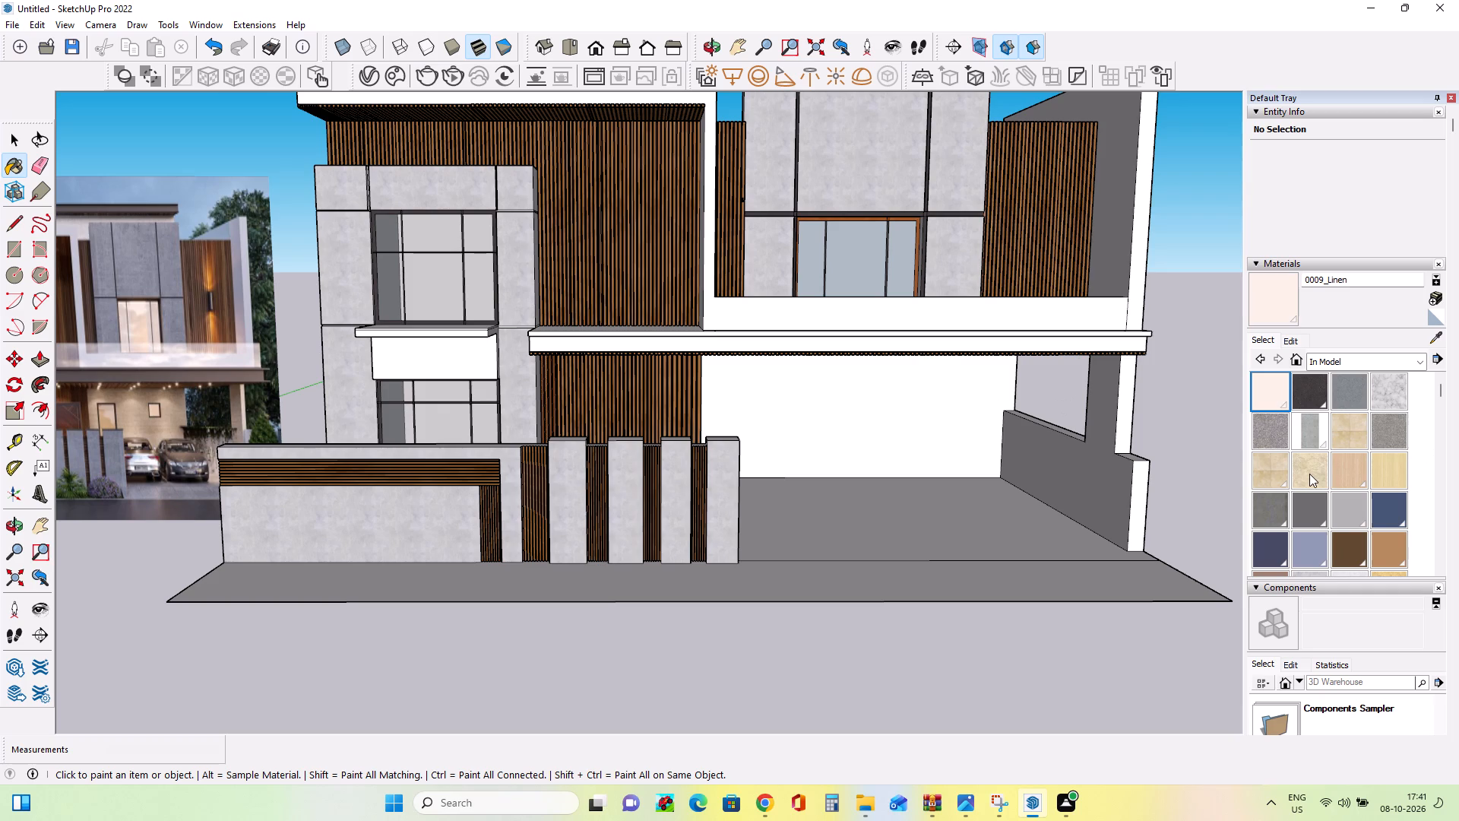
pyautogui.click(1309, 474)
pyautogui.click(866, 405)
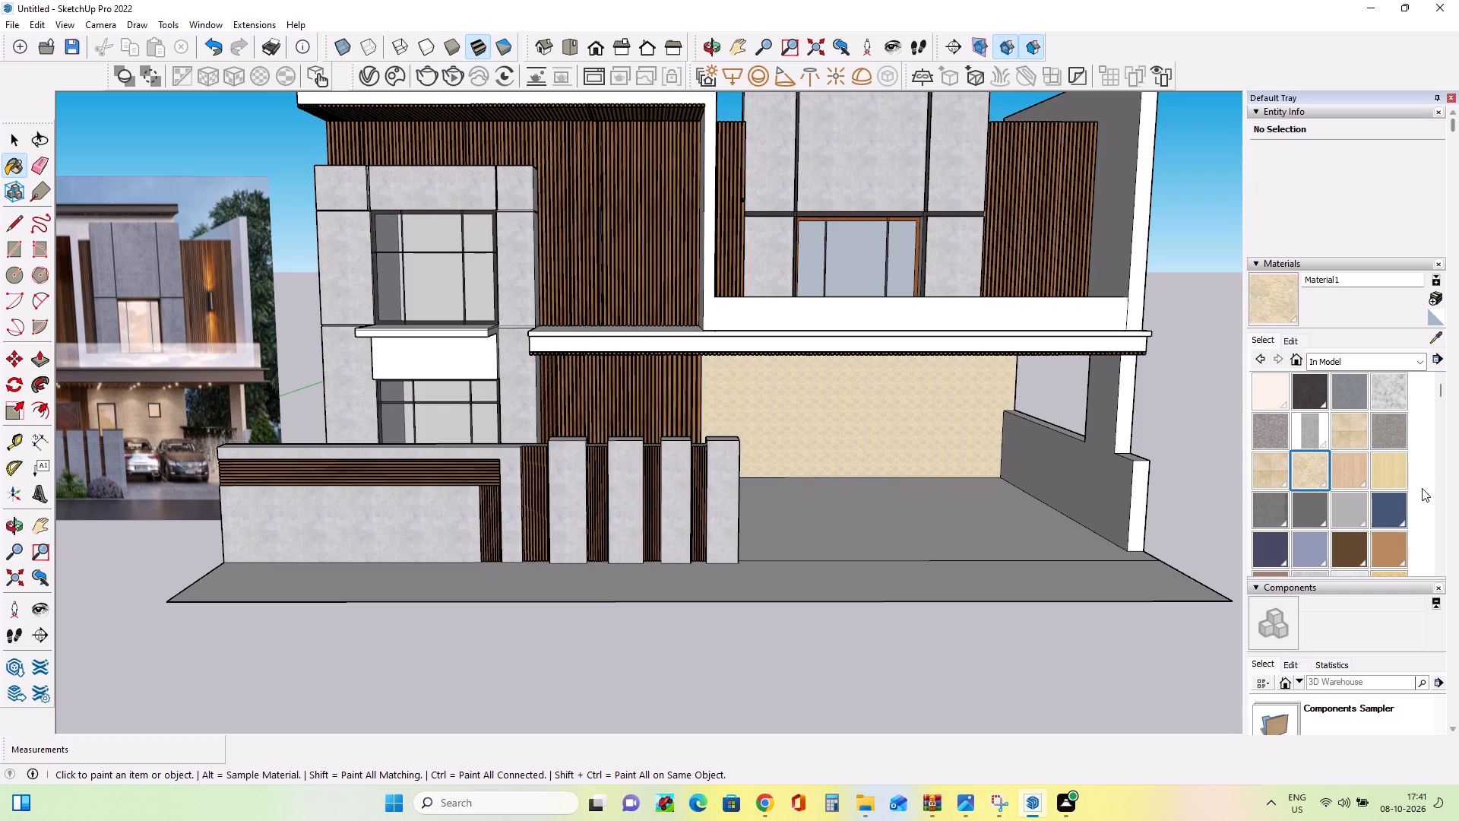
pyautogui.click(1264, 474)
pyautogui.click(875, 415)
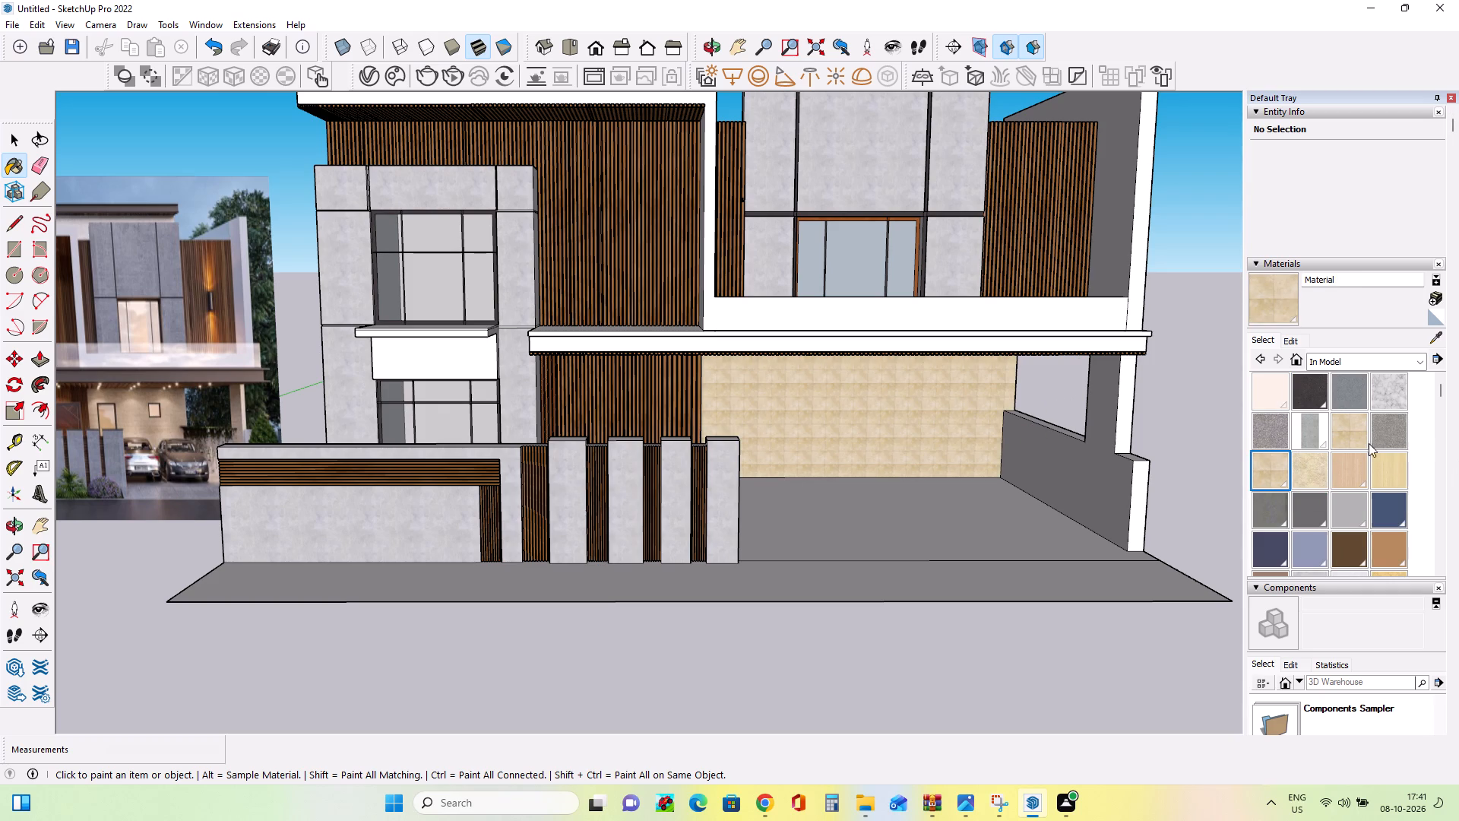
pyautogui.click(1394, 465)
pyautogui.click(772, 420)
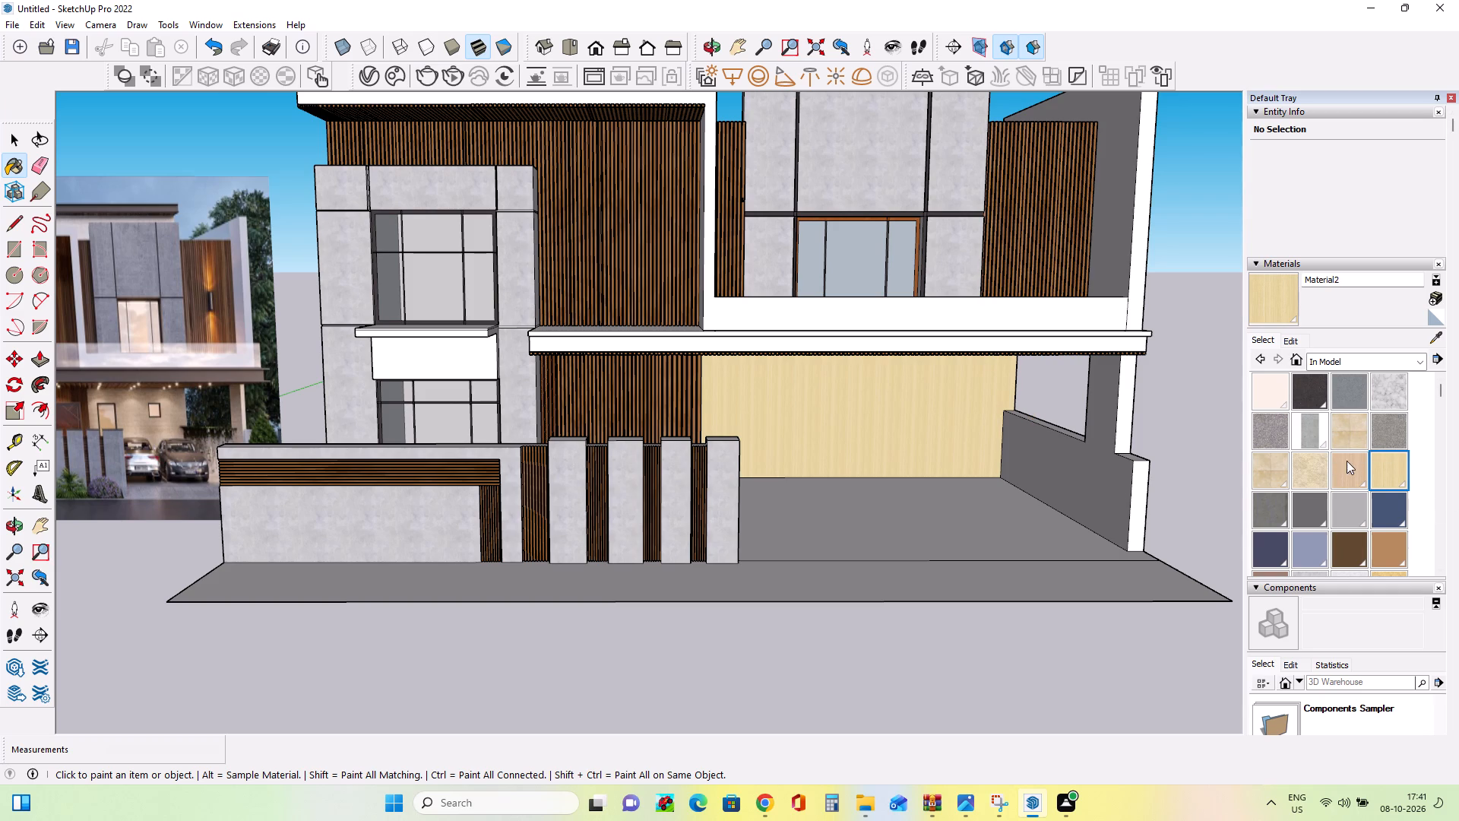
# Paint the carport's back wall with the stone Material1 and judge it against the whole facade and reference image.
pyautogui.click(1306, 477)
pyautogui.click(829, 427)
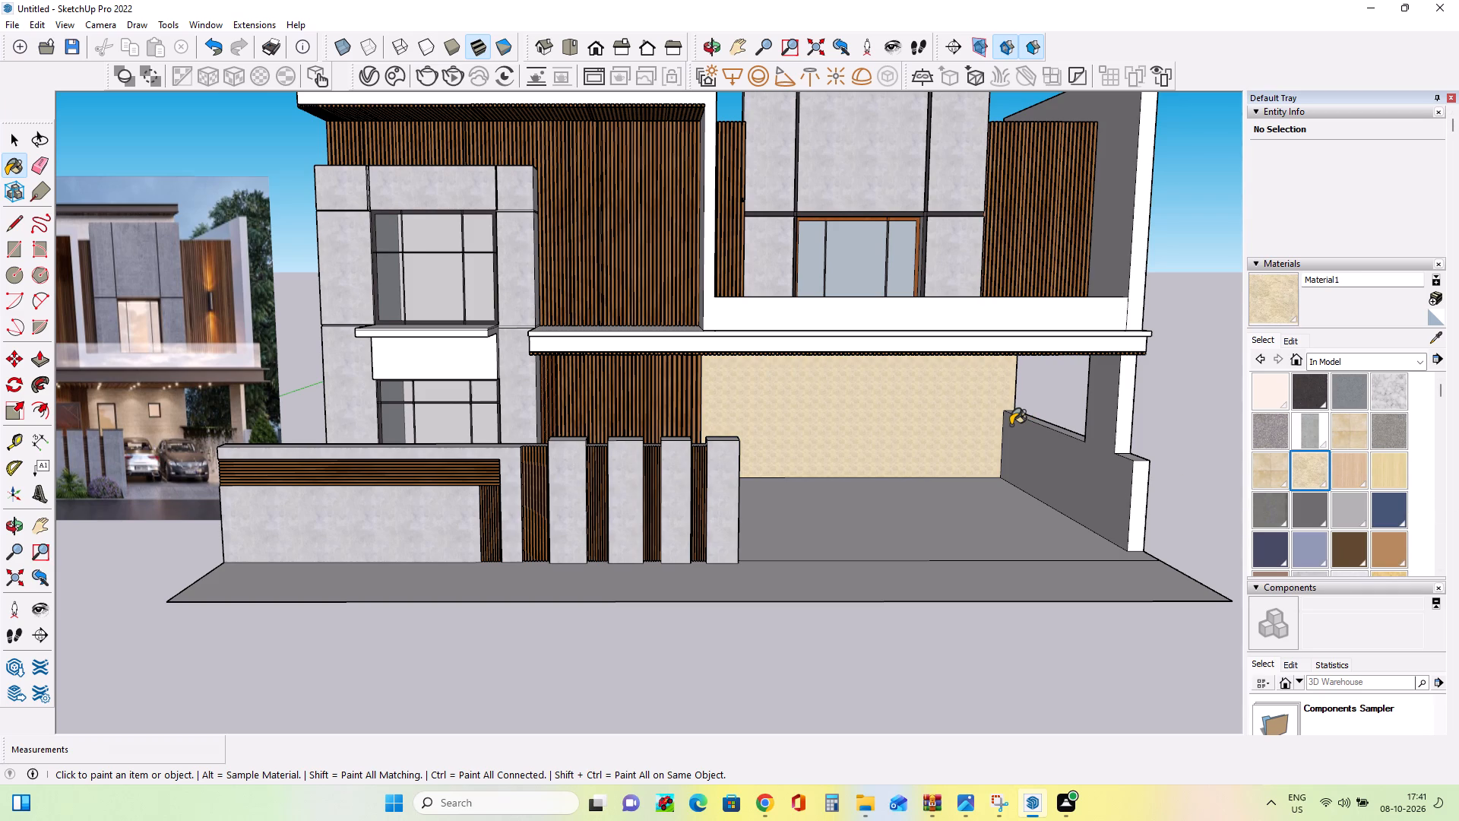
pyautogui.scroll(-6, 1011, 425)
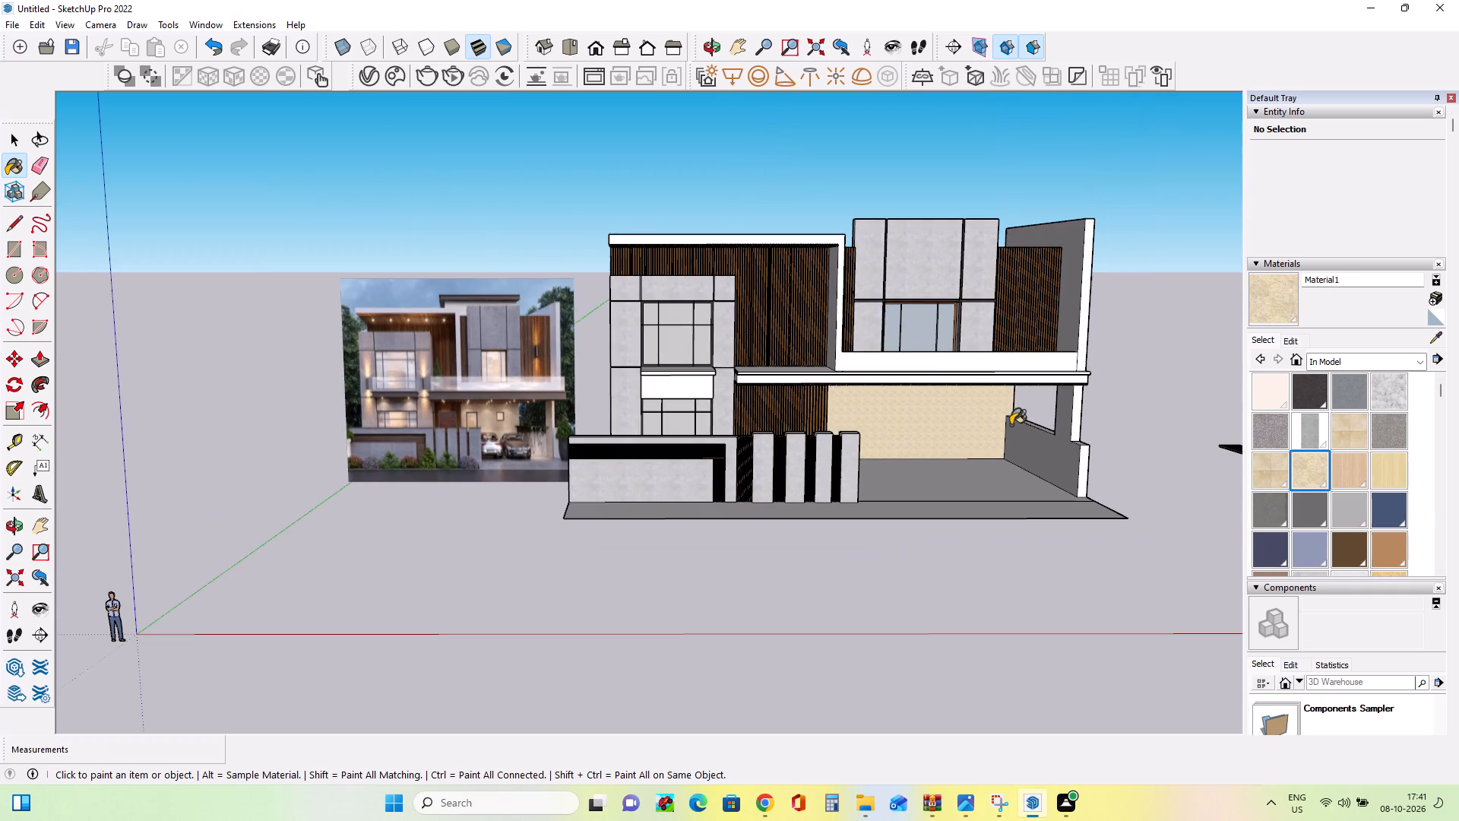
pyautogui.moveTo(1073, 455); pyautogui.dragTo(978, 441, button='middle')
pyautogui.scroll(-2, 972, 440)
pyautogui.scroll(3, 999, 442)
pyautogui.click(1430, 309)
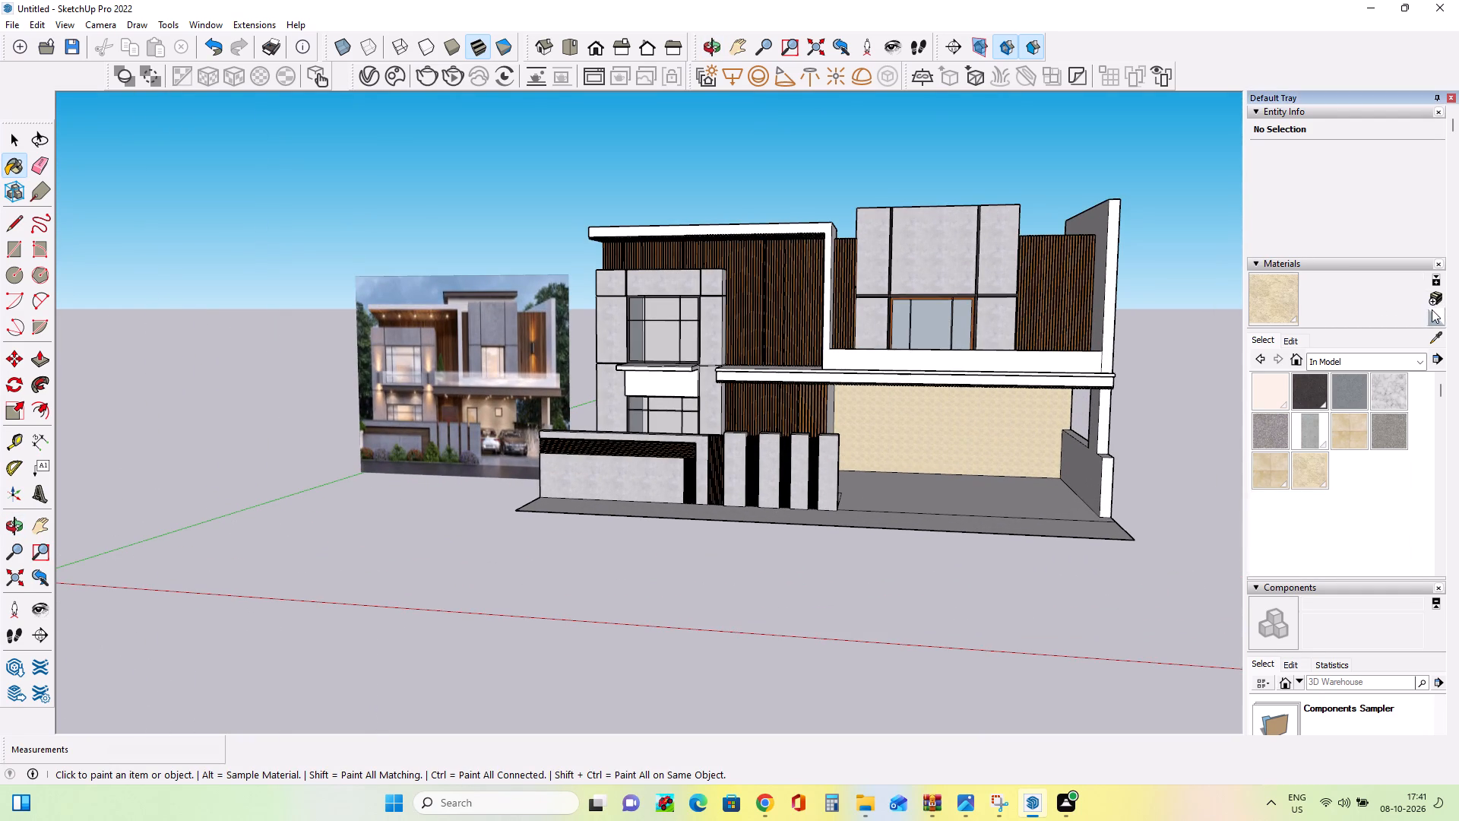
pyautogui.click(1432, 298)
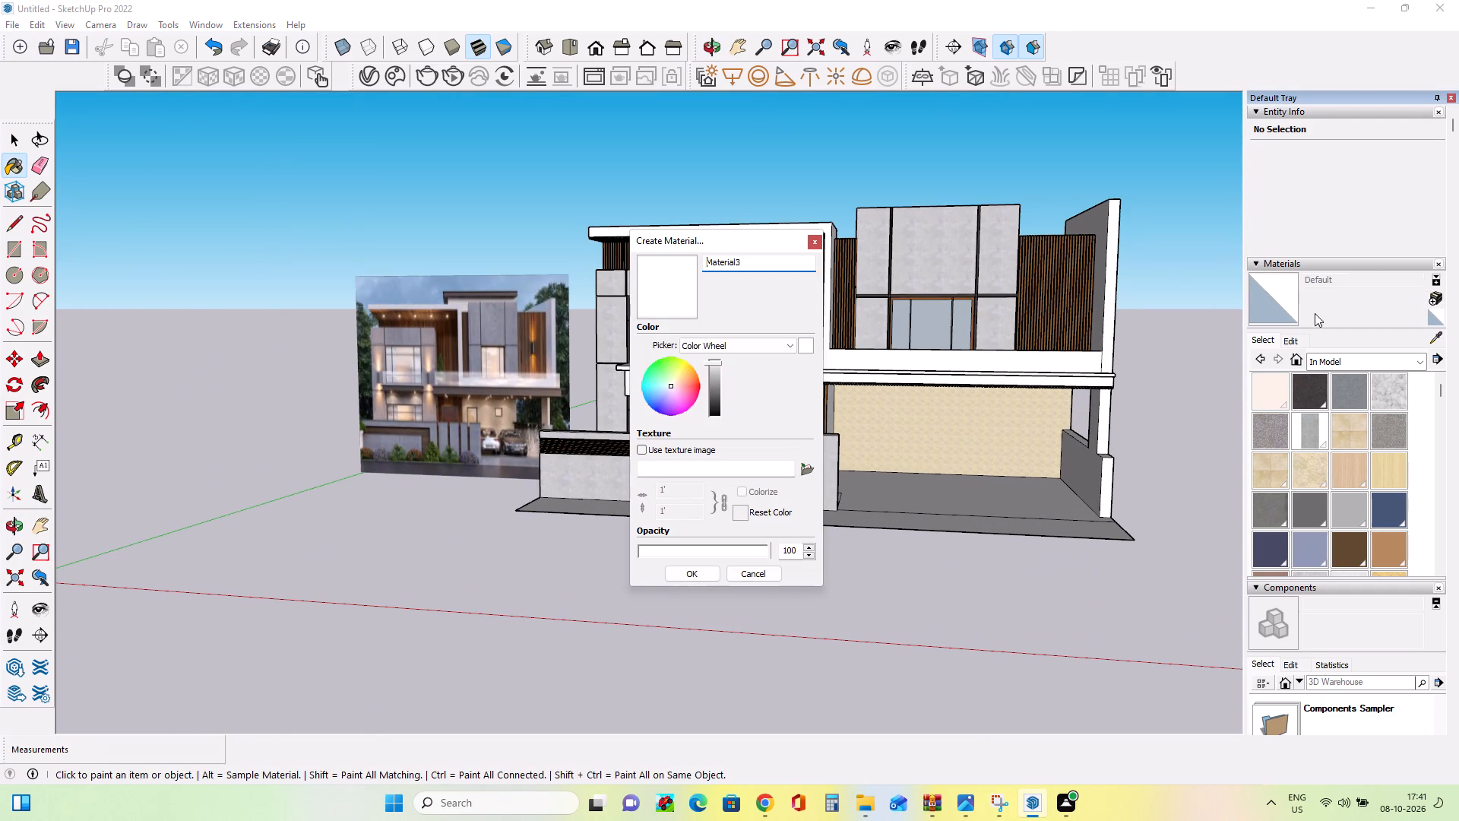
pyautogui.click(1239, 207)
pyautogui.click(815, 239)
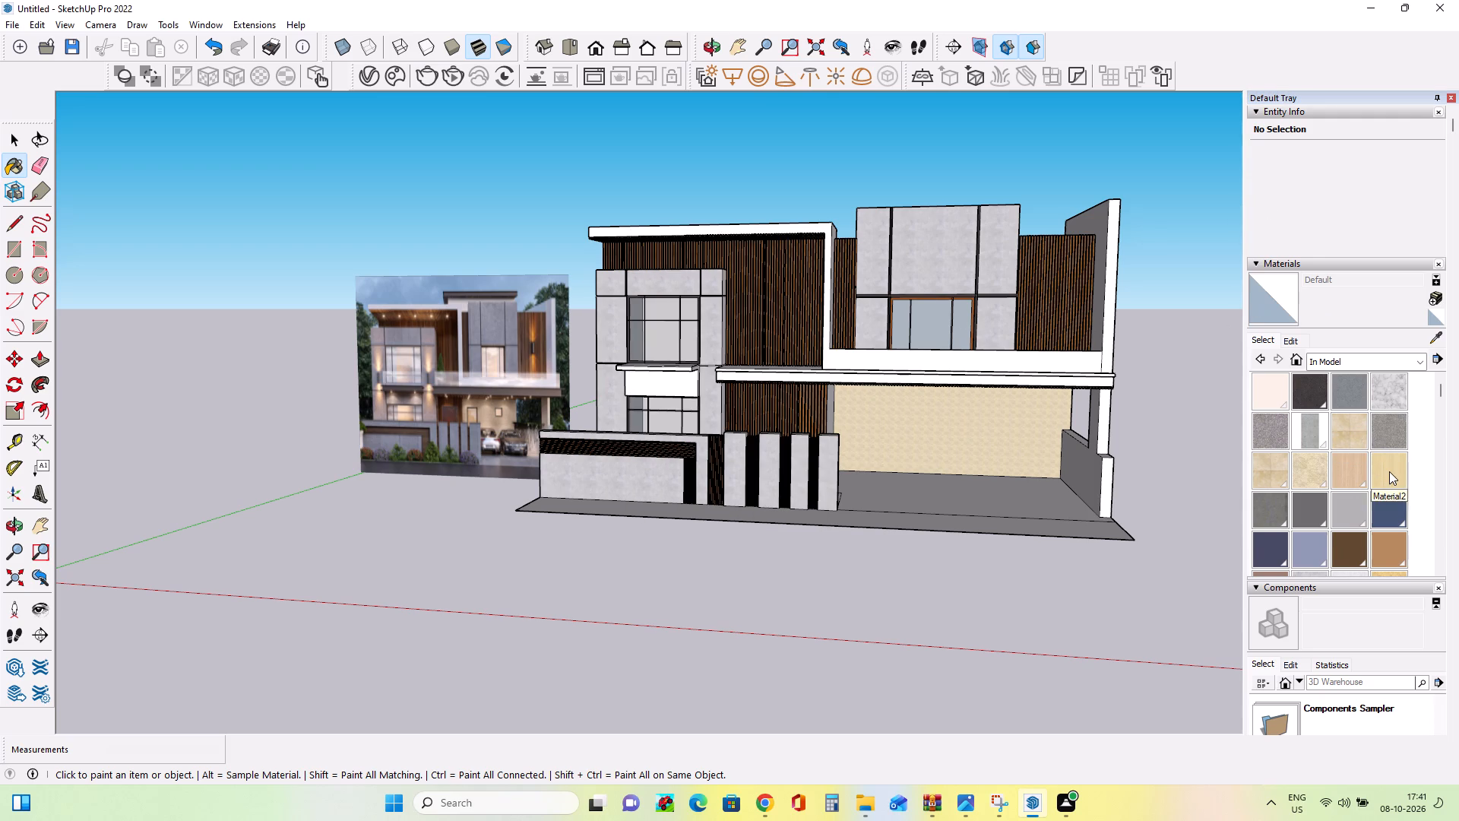
# Create Material3 from Material1 with the Stone_Brushed_Khaki texture and paint the carport's back wall with it.
pyautogui.click(1306, 477)
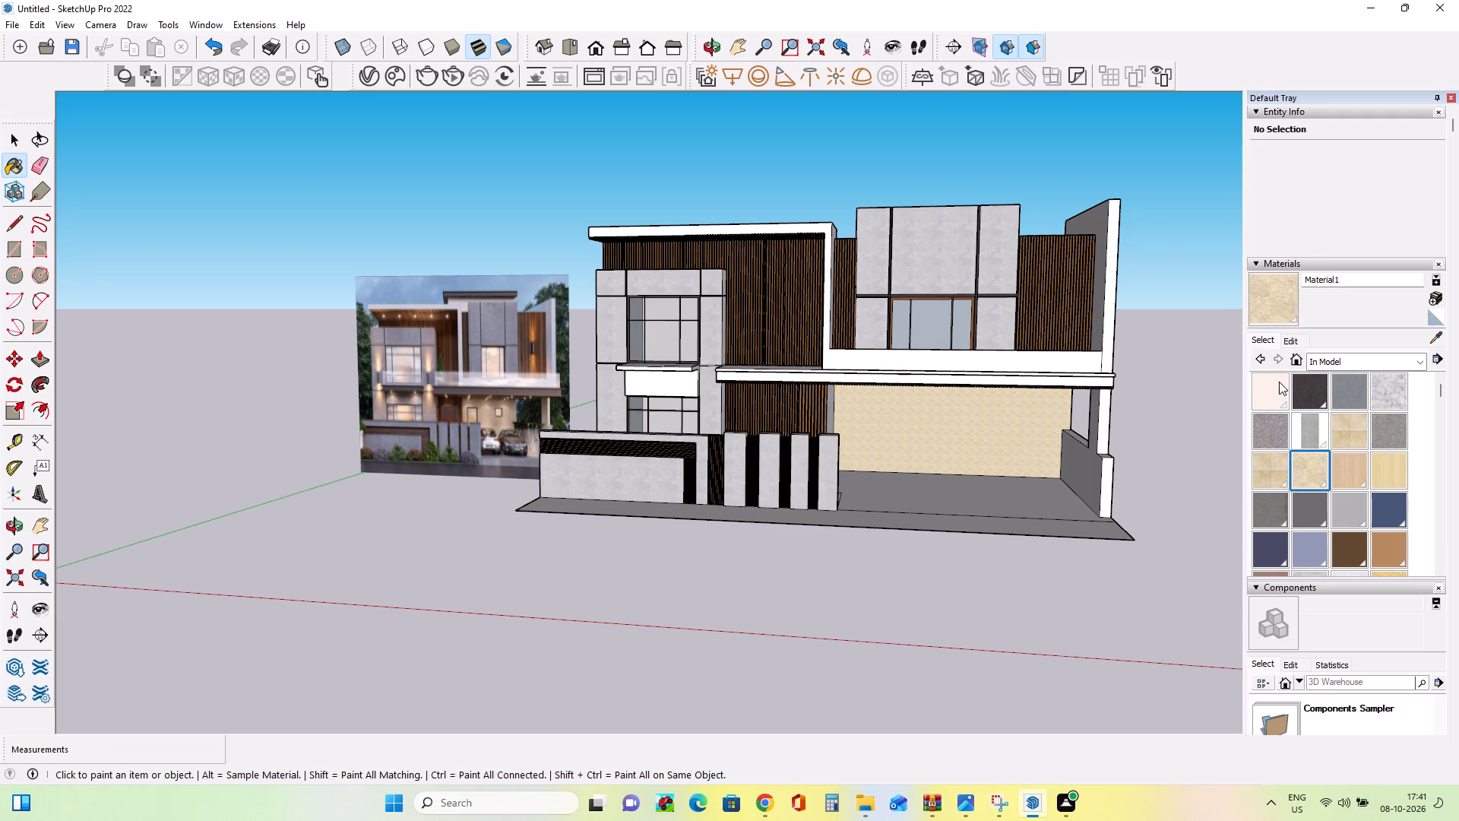
pyautogui.click(1434, 300)
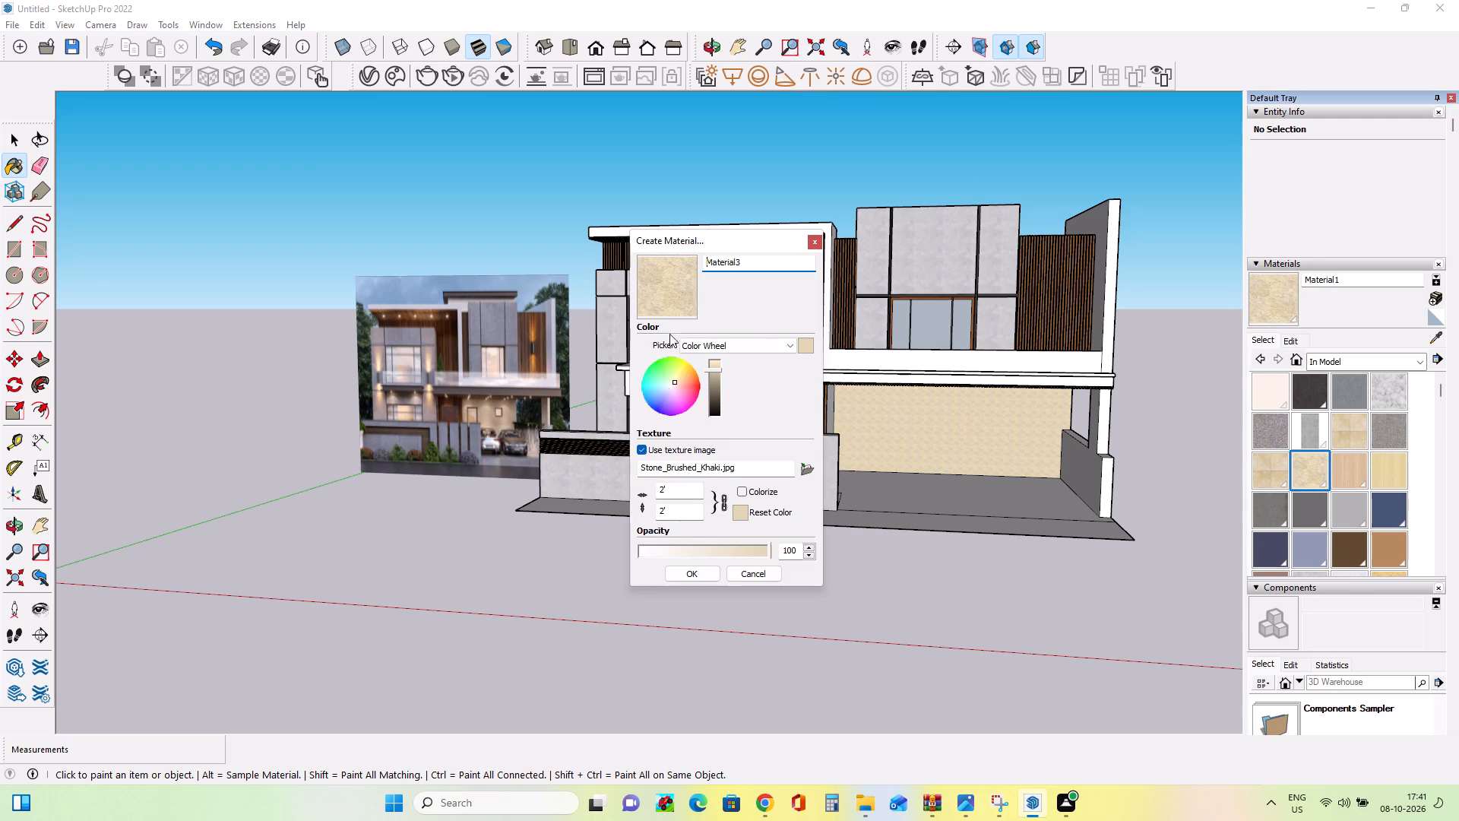
pyautogui.click(680, 377)
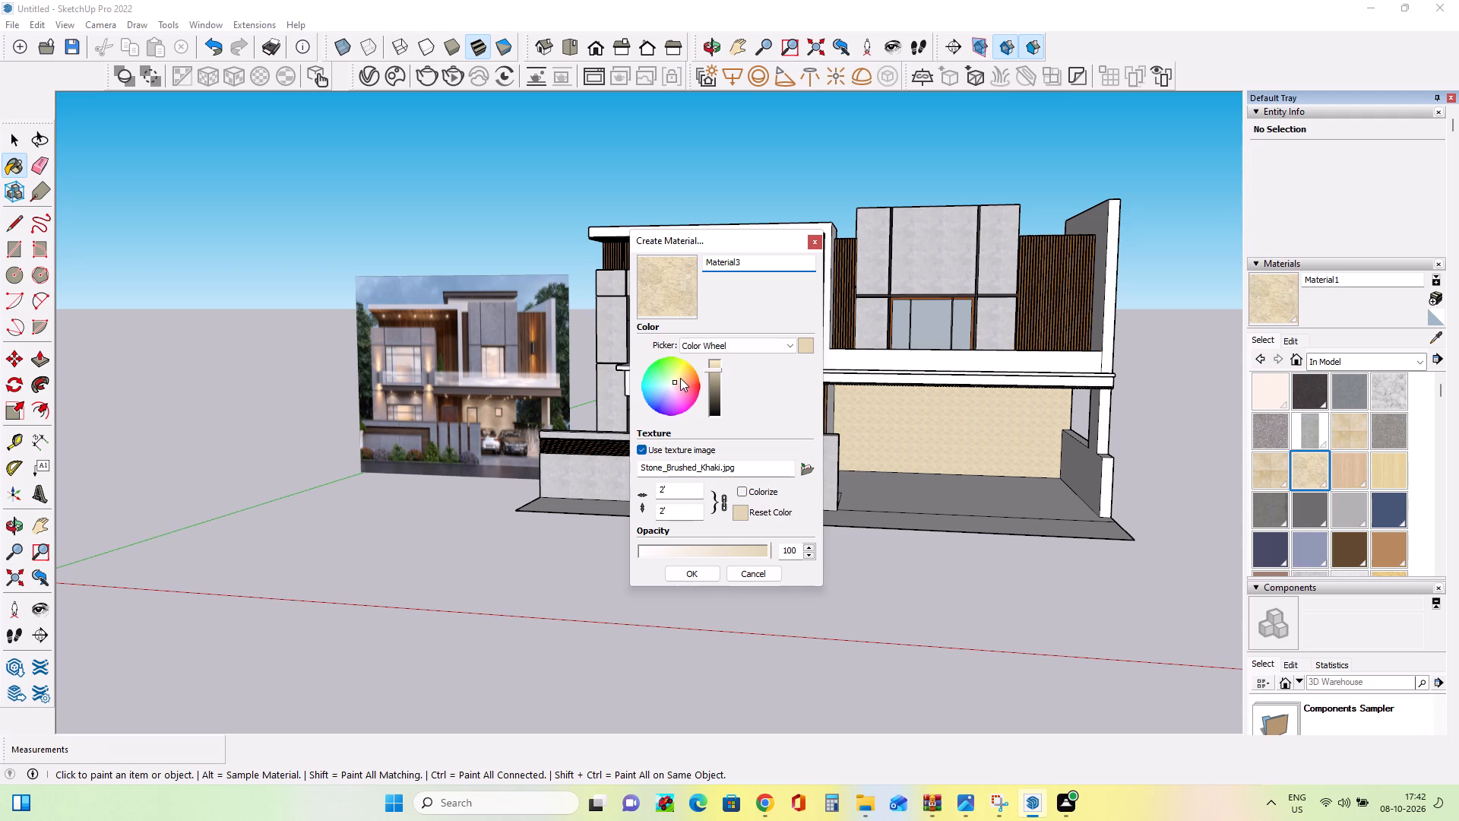
pyautogui.click(678, 380)
pyautogui.click(675, 382)
pyautogui.click(698, 580)
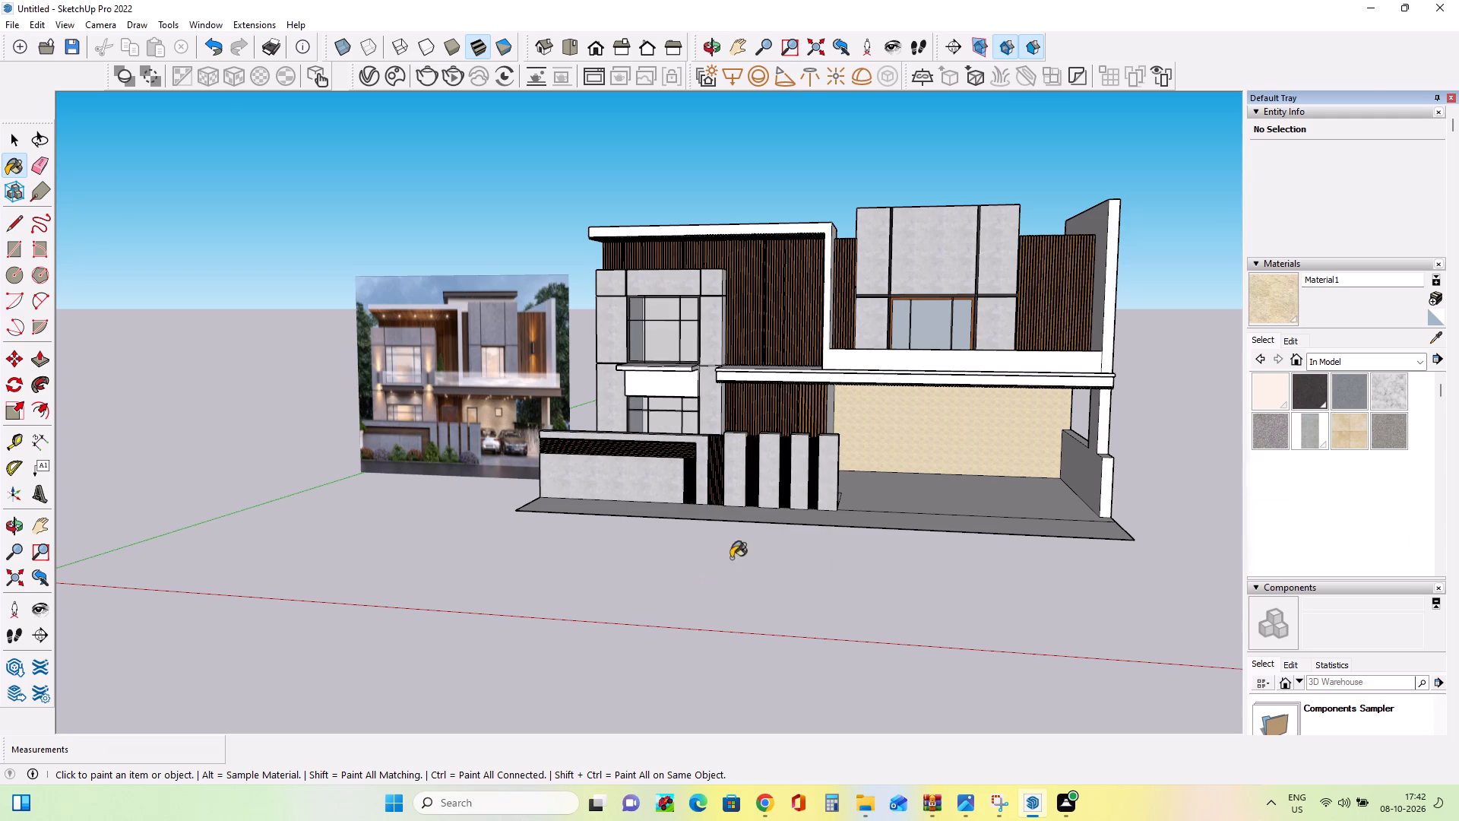
pyautogui.click(910, 447)
pyautogui.click(932, 443)
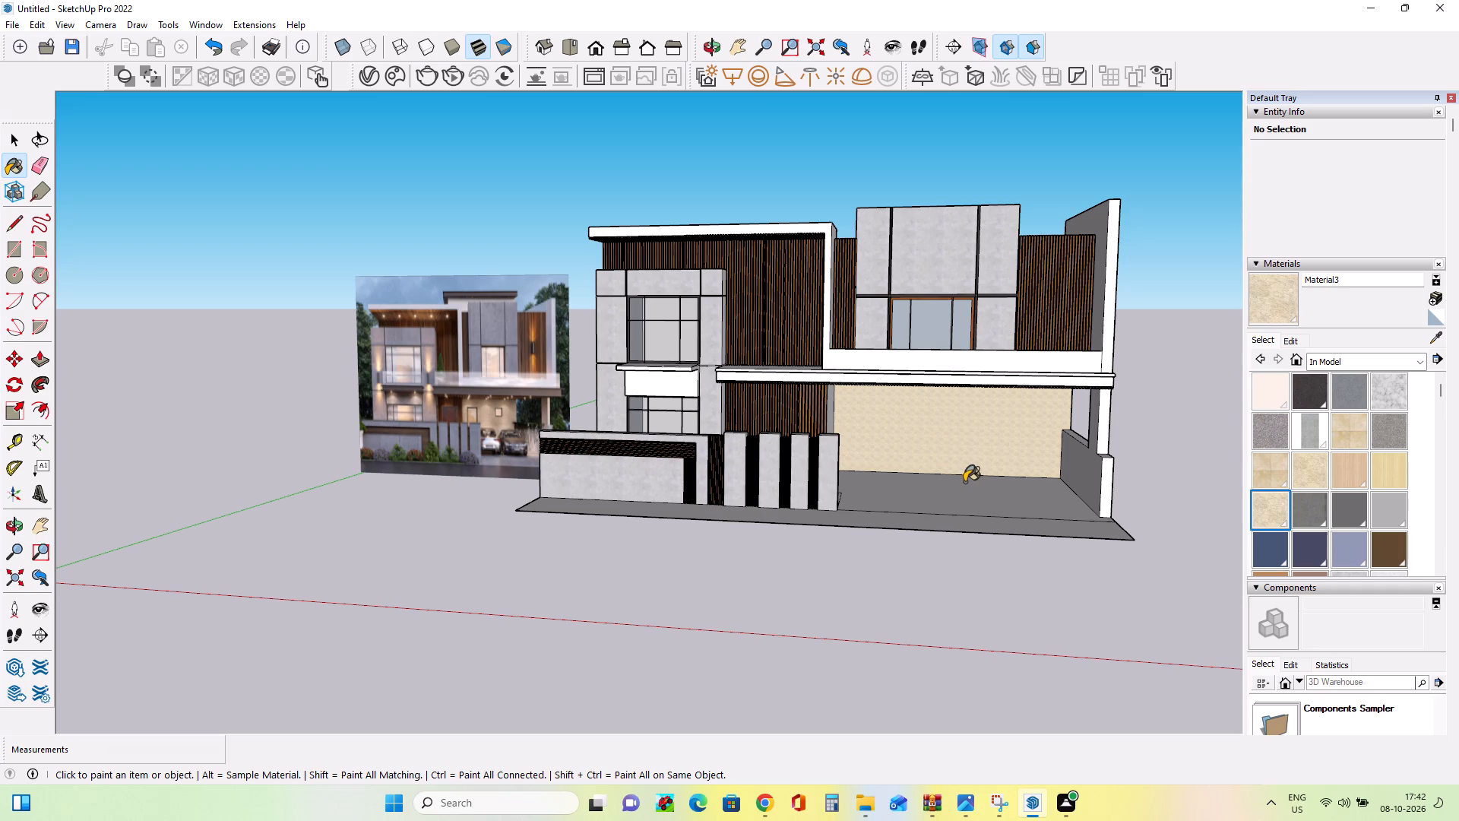
# Draw two upright window rectangles on the carport's back wall, about 12' 5" by 7' 8" and 7' 1" by 4' 10".
pyautogui.moveTo(965, 482); pyautogui.dragTo(965, 441, button='middle')
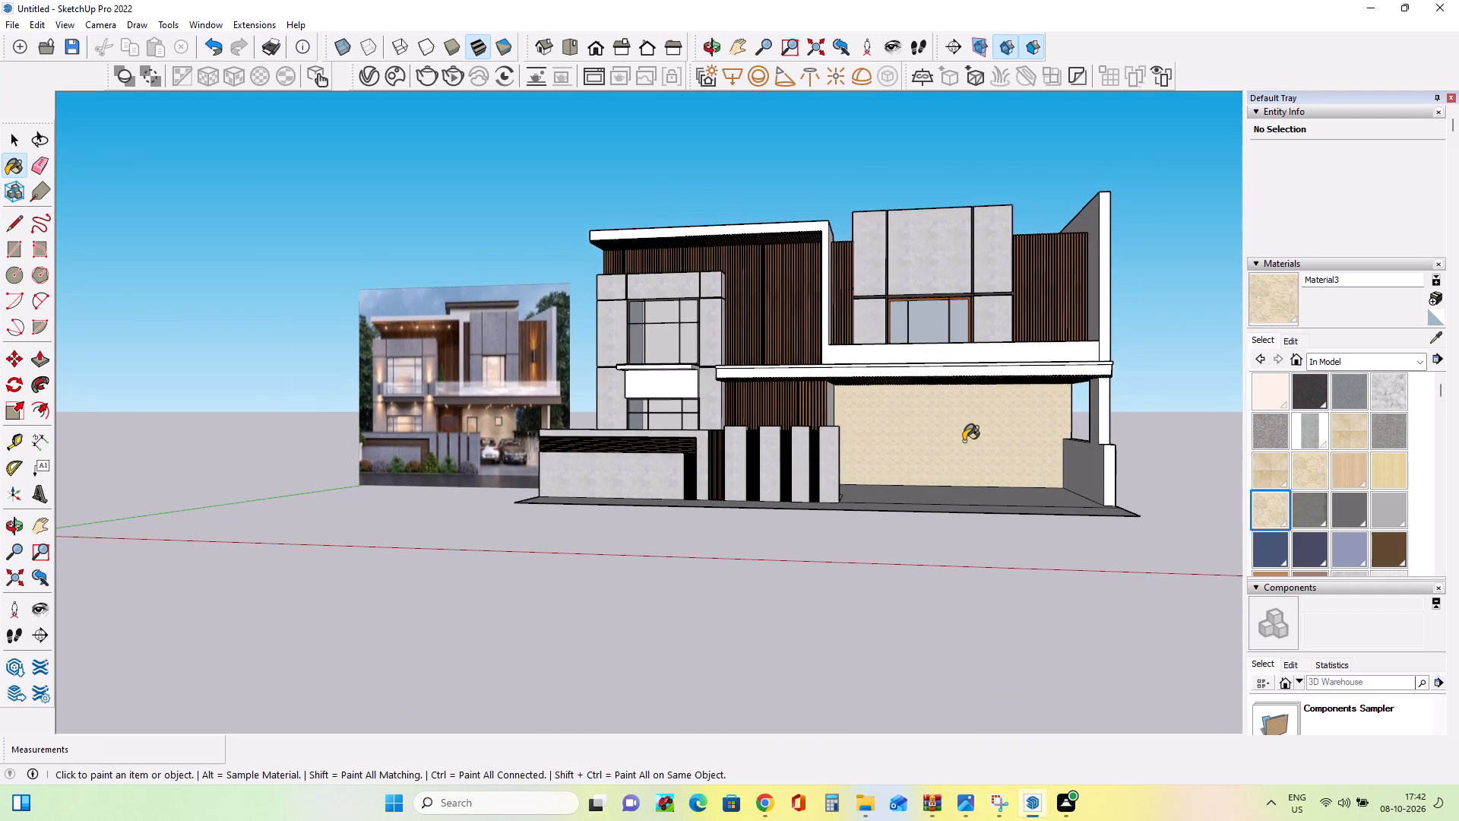
pyautogui.scroll(2, 964, 441)
pyautogui.moveTo(966, 445); pyautogui.dragTo(983, 493, button='middle')
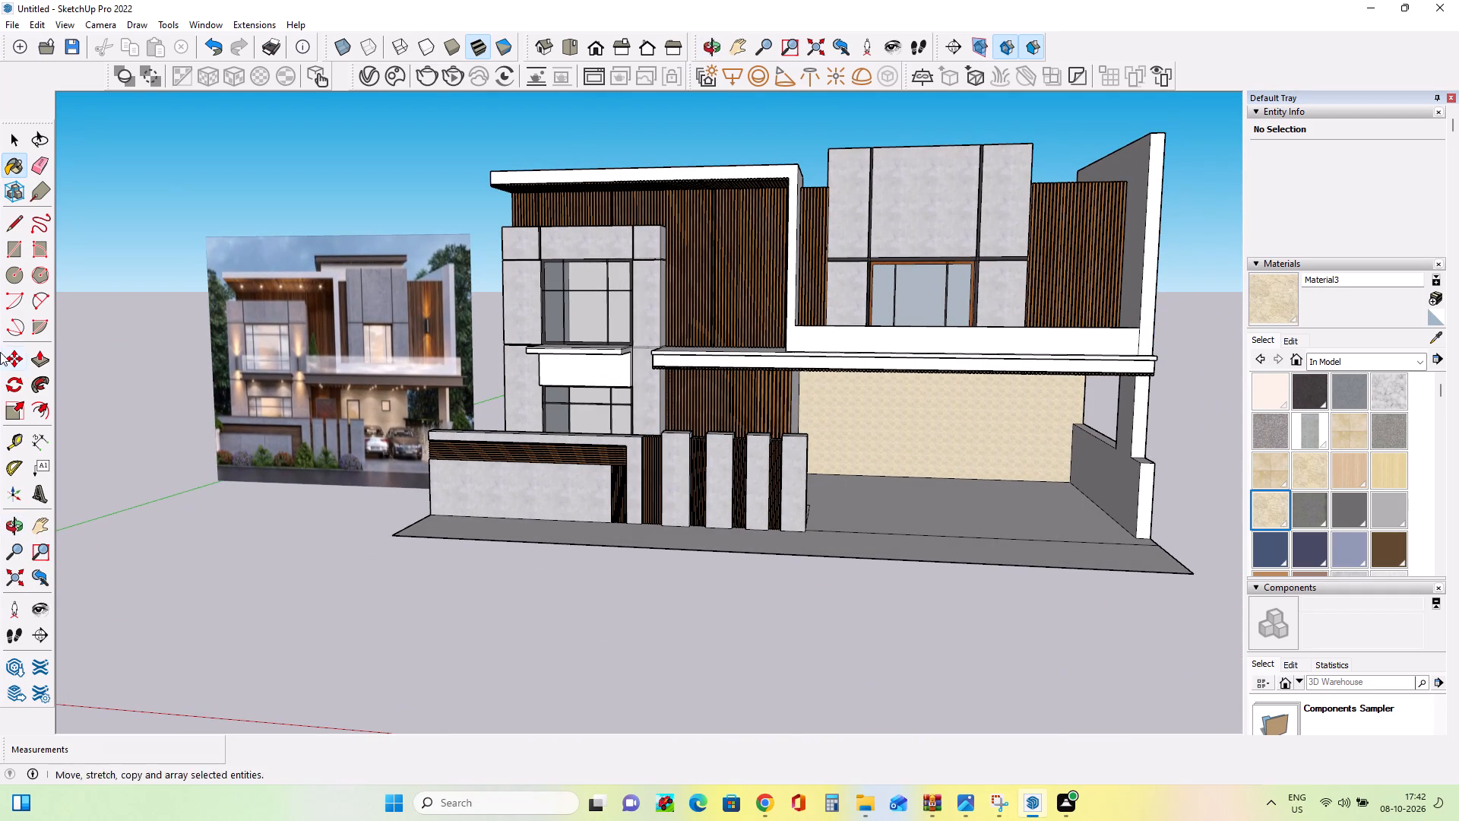
pyautogui.click(11, 252)
pyautogui.moveTo(861, 477); pyautogui.dragTo(869, 502, button='middle')
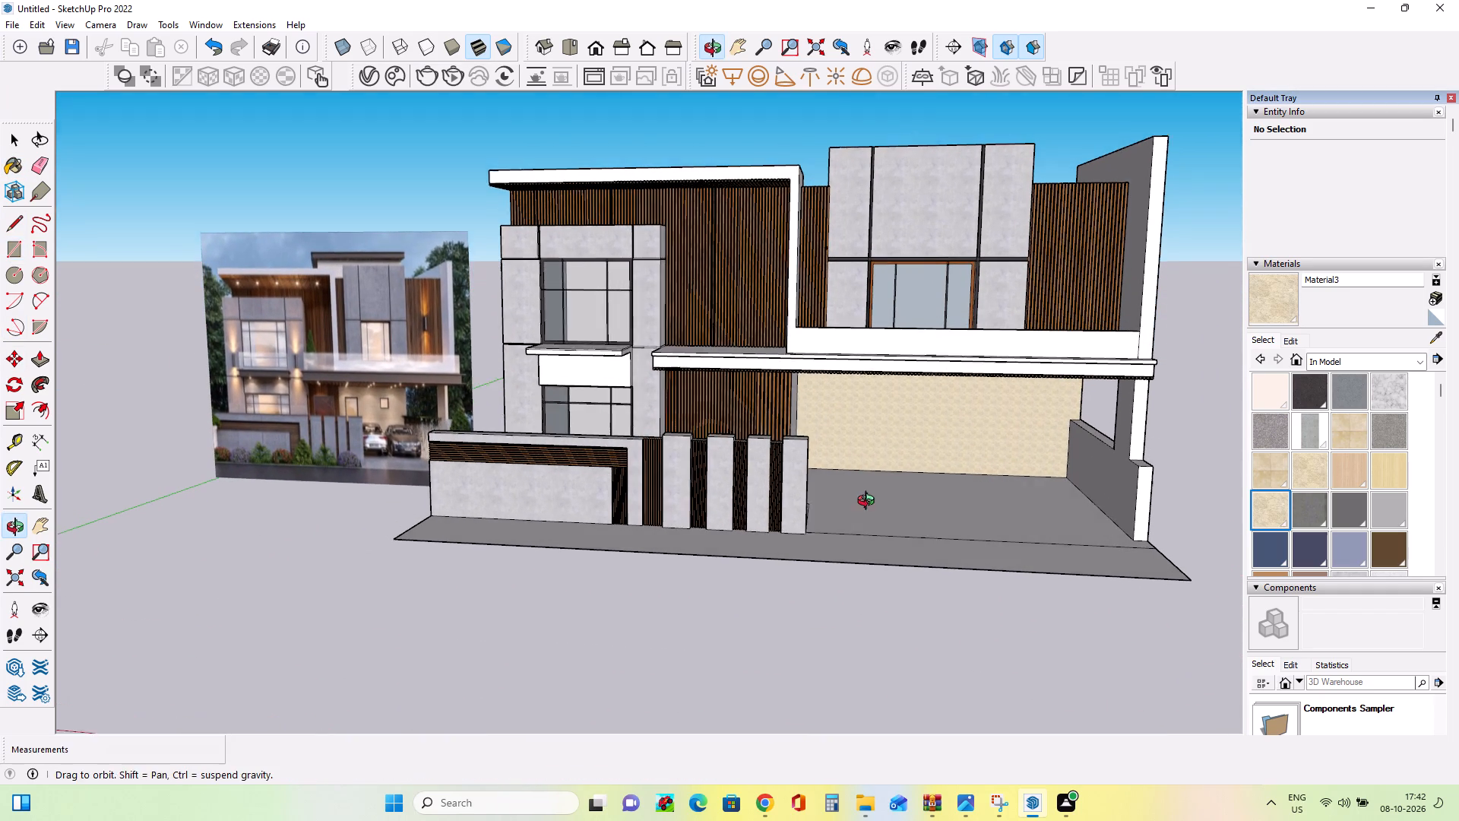
pyautogui.moveTo(869, 502); pyautogui.dragTo(869, 504, button='middle')
pyautogui.scroll(1, 848, 420)
pyautogui.moveTo(868, 470); pyautogui.dragTo(874, 413, button='middle')
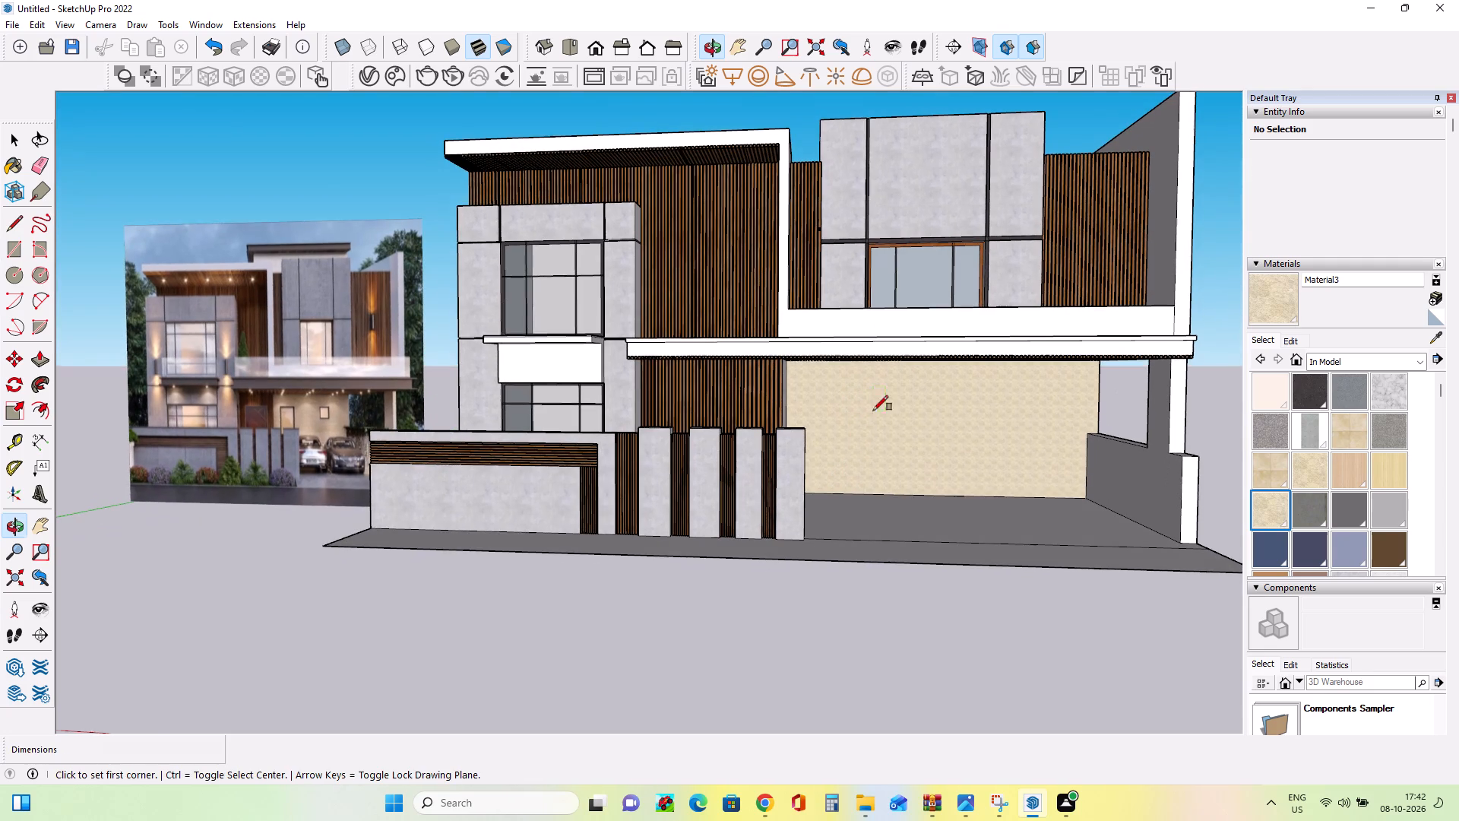
pyautogui.click(842, 385)
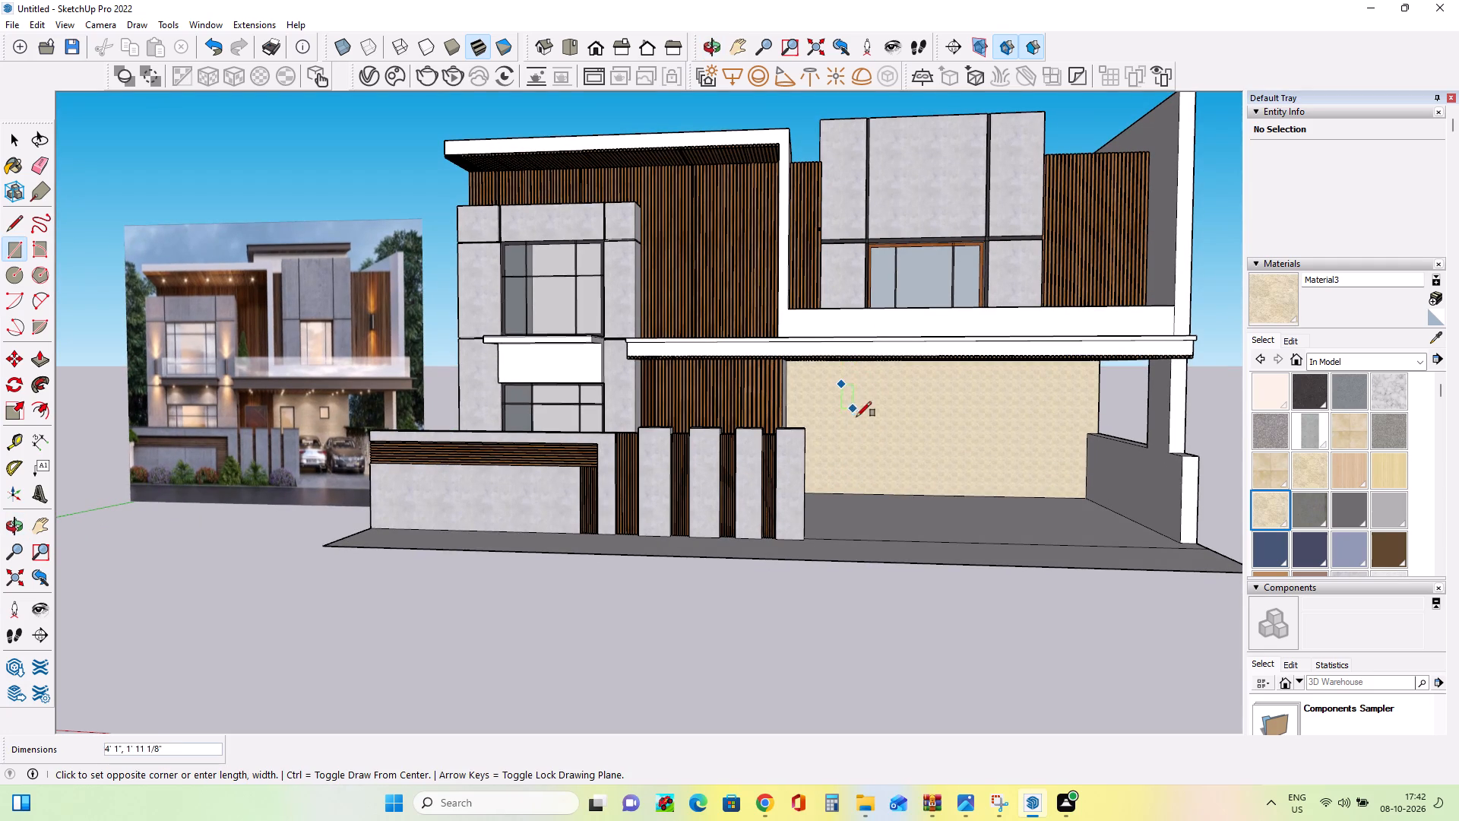
pyautogui.click(891, 468)
pyautogui.moveTo(1005, 457); pyautogui.dragTo(1006, 476, button='middle')
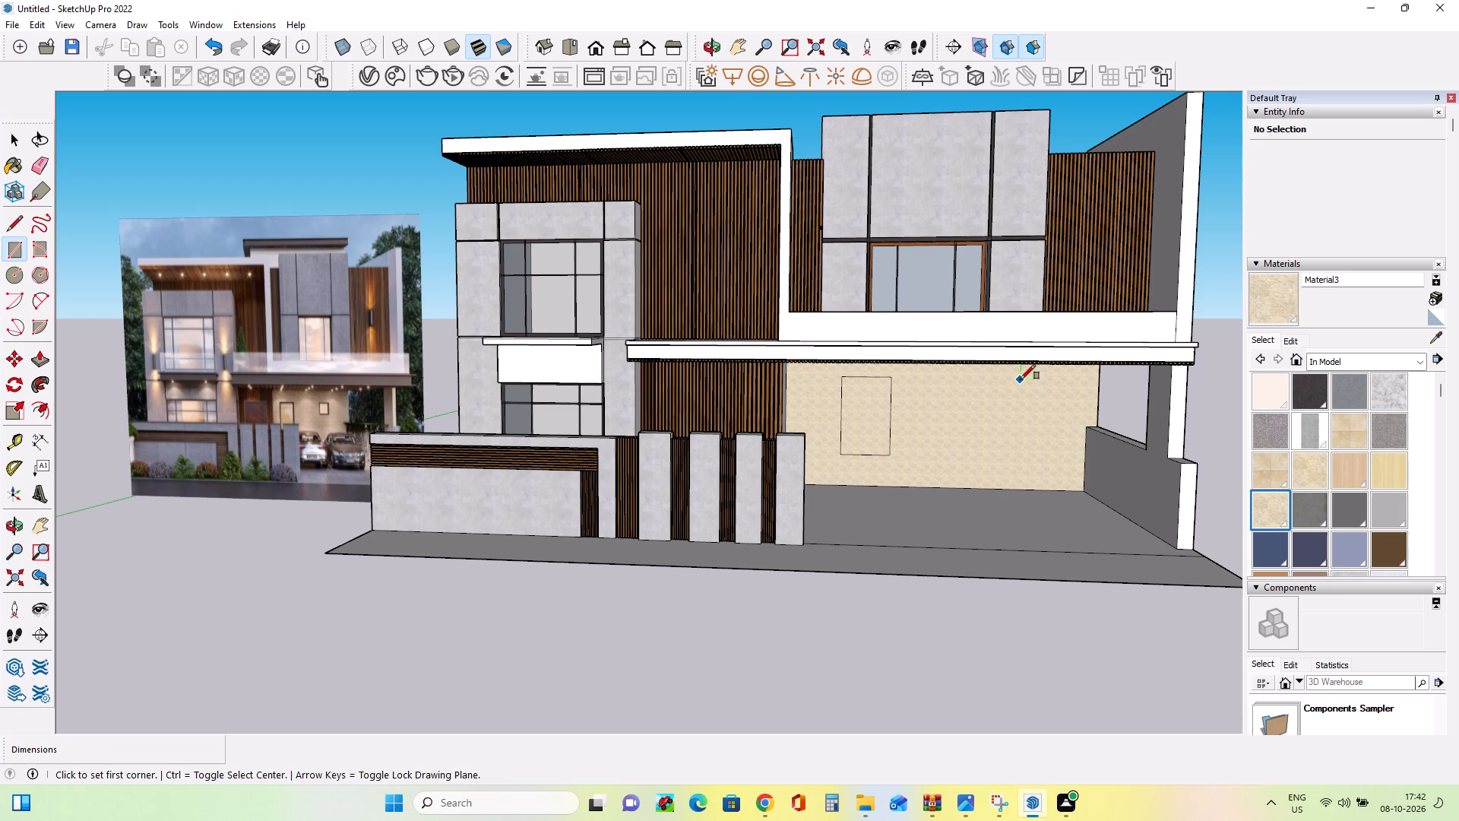
pyautogui.click(1021, 379)
pyautogui.click(1052, 426)
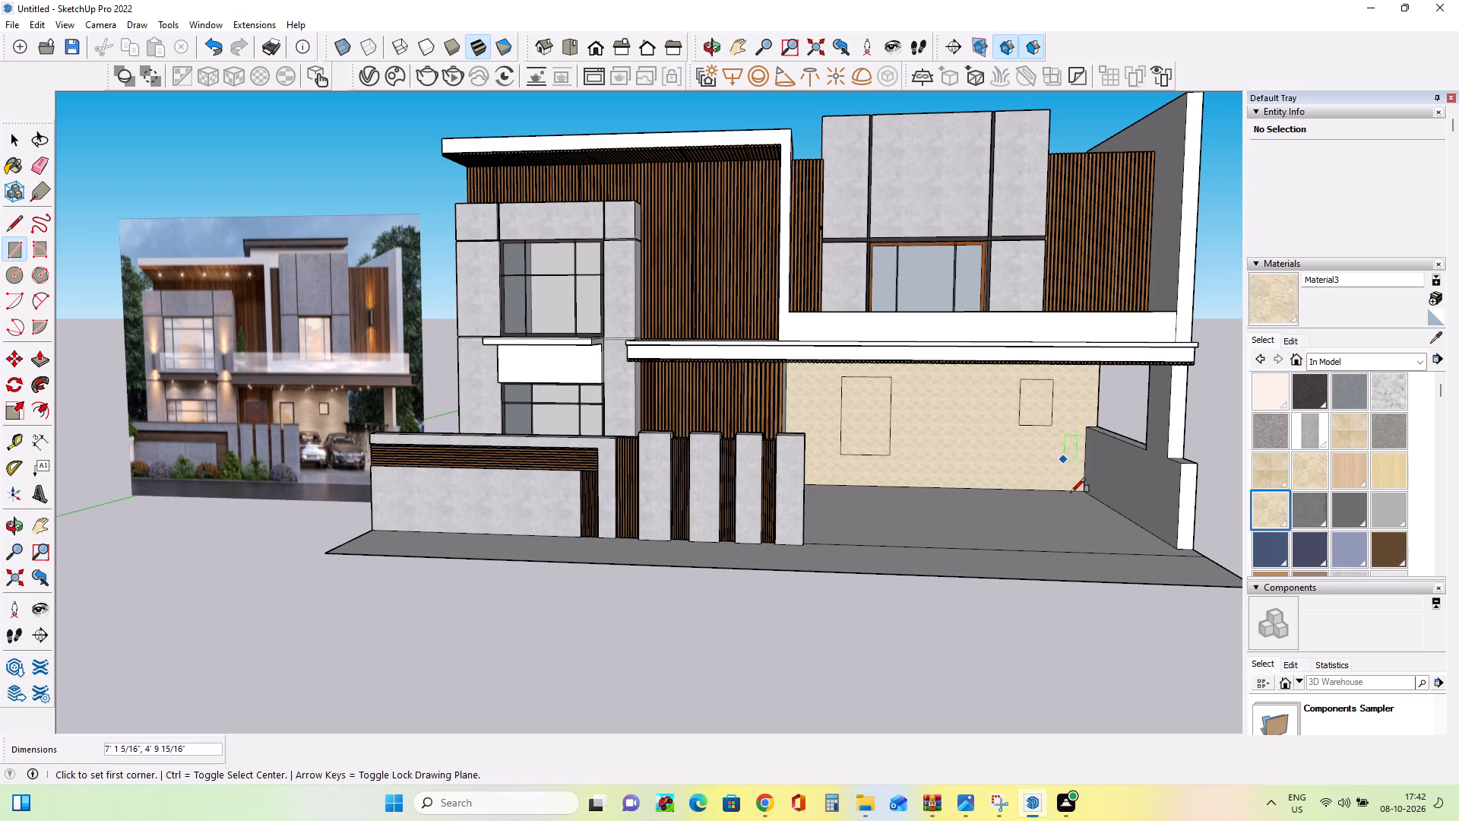
# Offset both window rectangles on the carport's back wall inward to form thin frames, about 5 1/2" wide on the larger one.
pyautogui.moveTo(1100, 504); pyautogui.dragTo(1116, 534, button='middle')
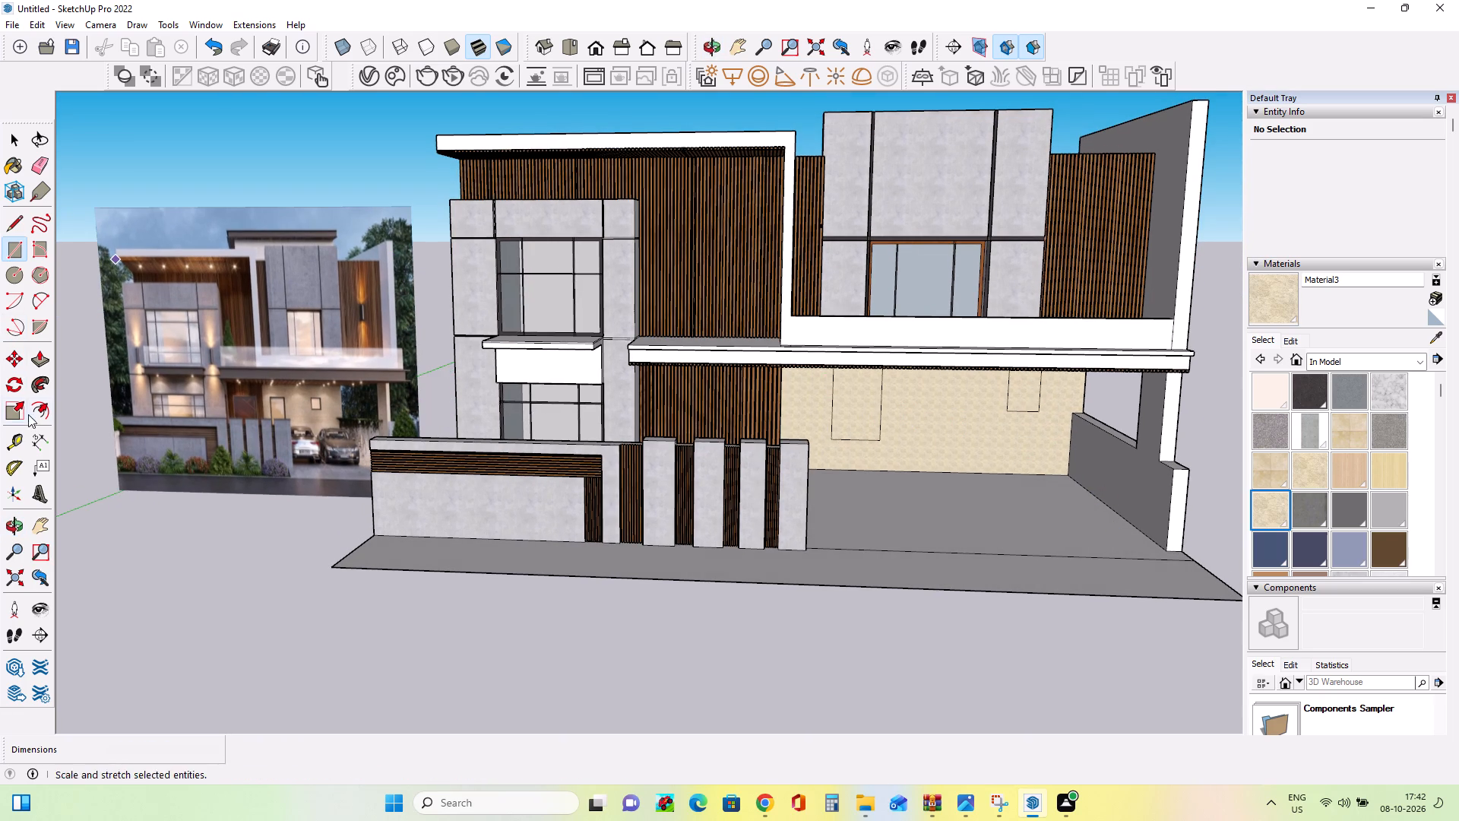
pyautogui.click(40, 409)
pyautogui.scroll(5, 855, 400)
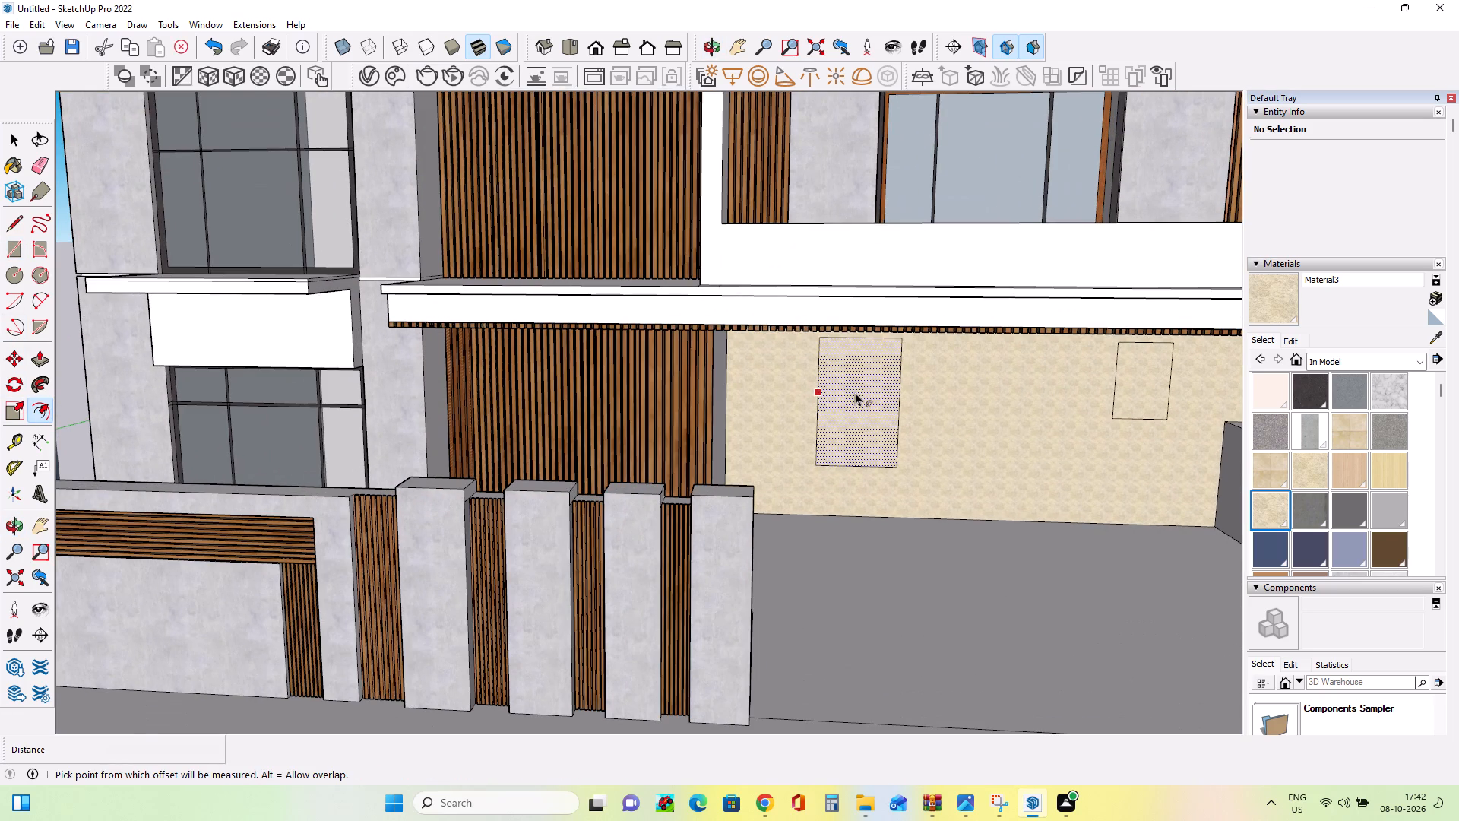
pyautogui.click(855, 392)
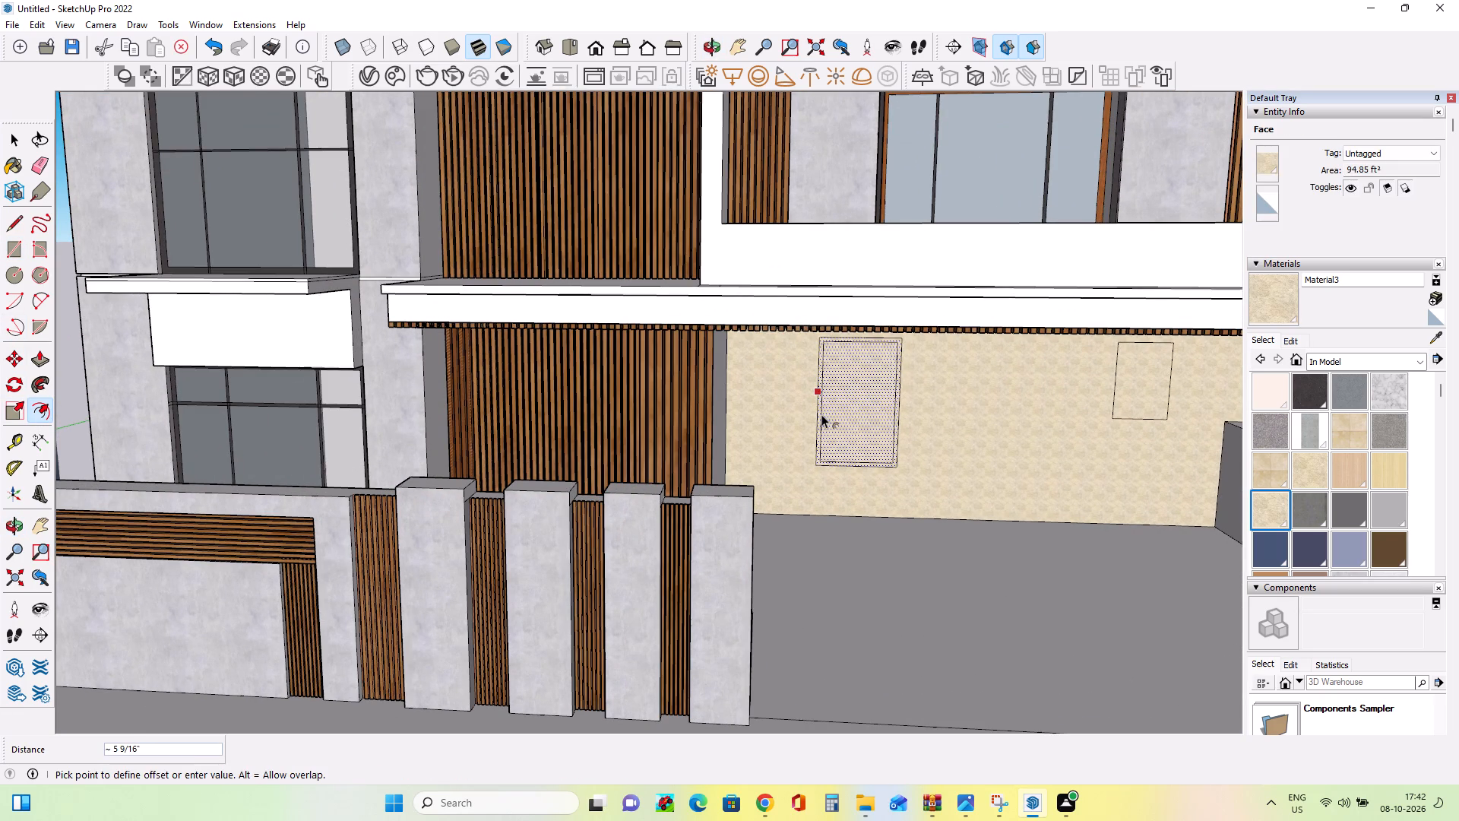
pyautogui.click(821, 414)
pyautogui.click(1141, 376)
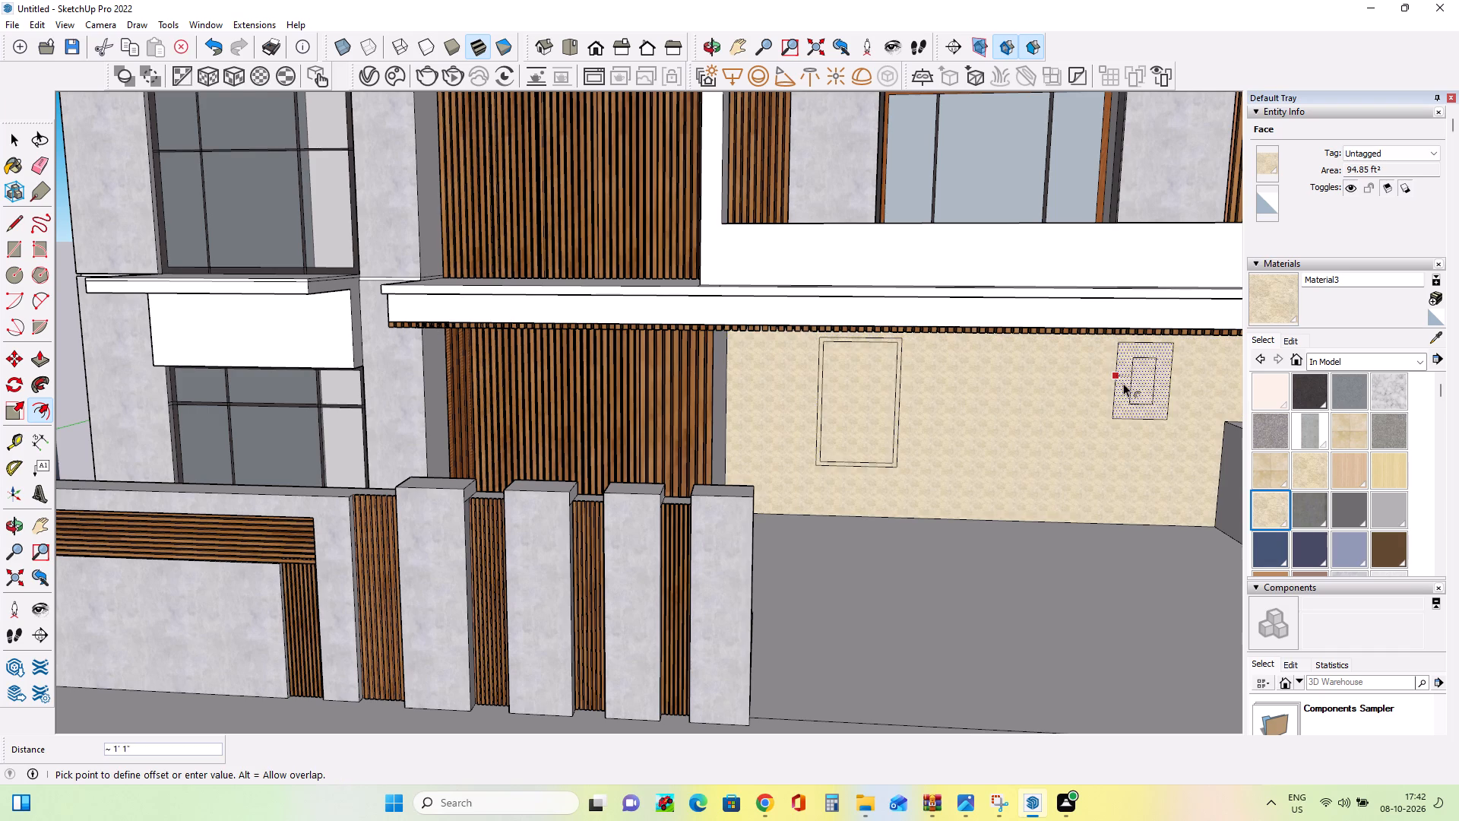
pyautogui.click(1118, 388)
# Paint both window frames on the carport's back wall with the dark Asphalt New material.
pyautogui.click(1309, 385)
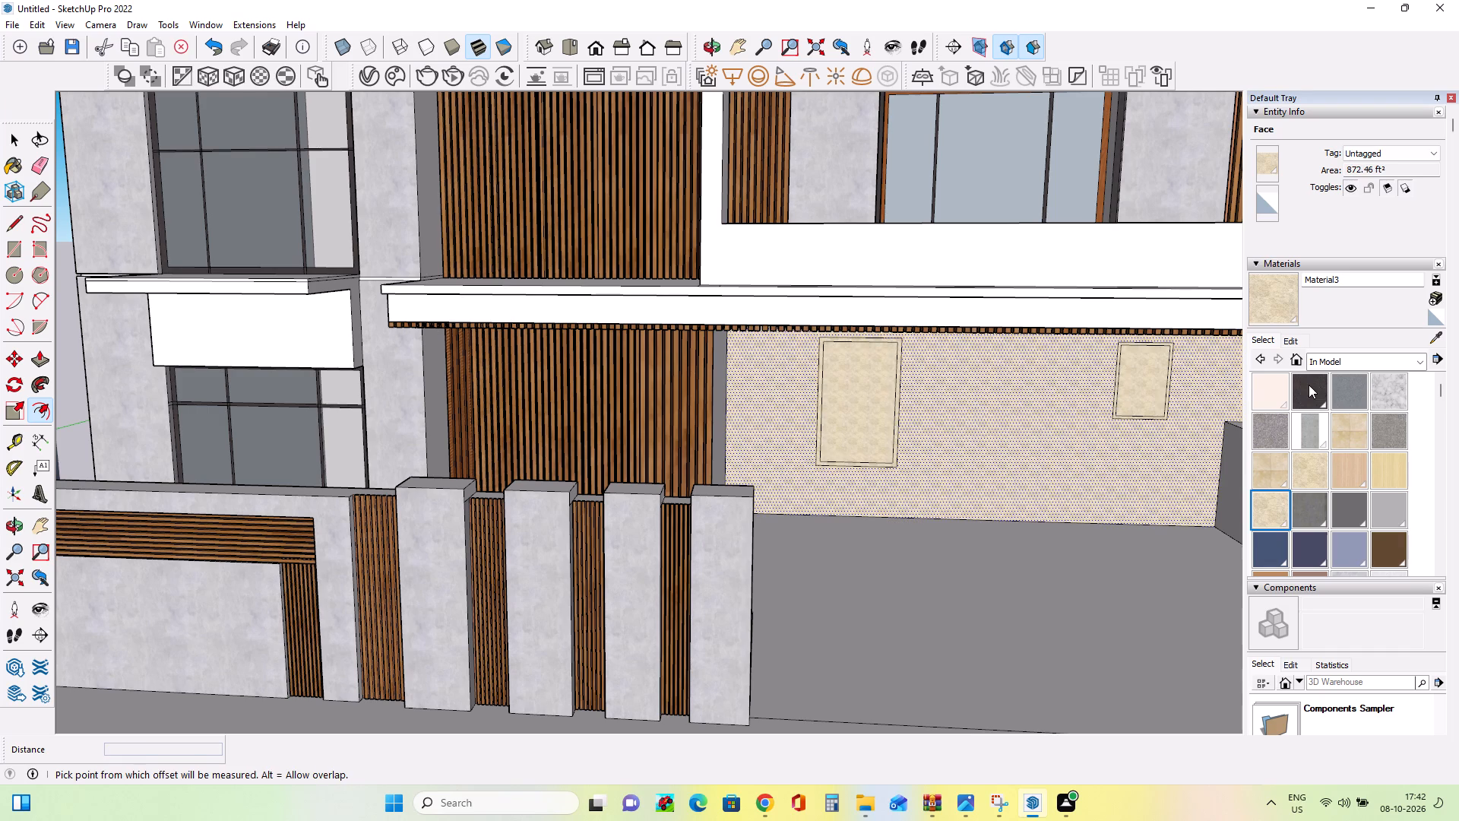
pyautogui.scroll(7, 1169, 392)
pyautogui.click(1164, 399)
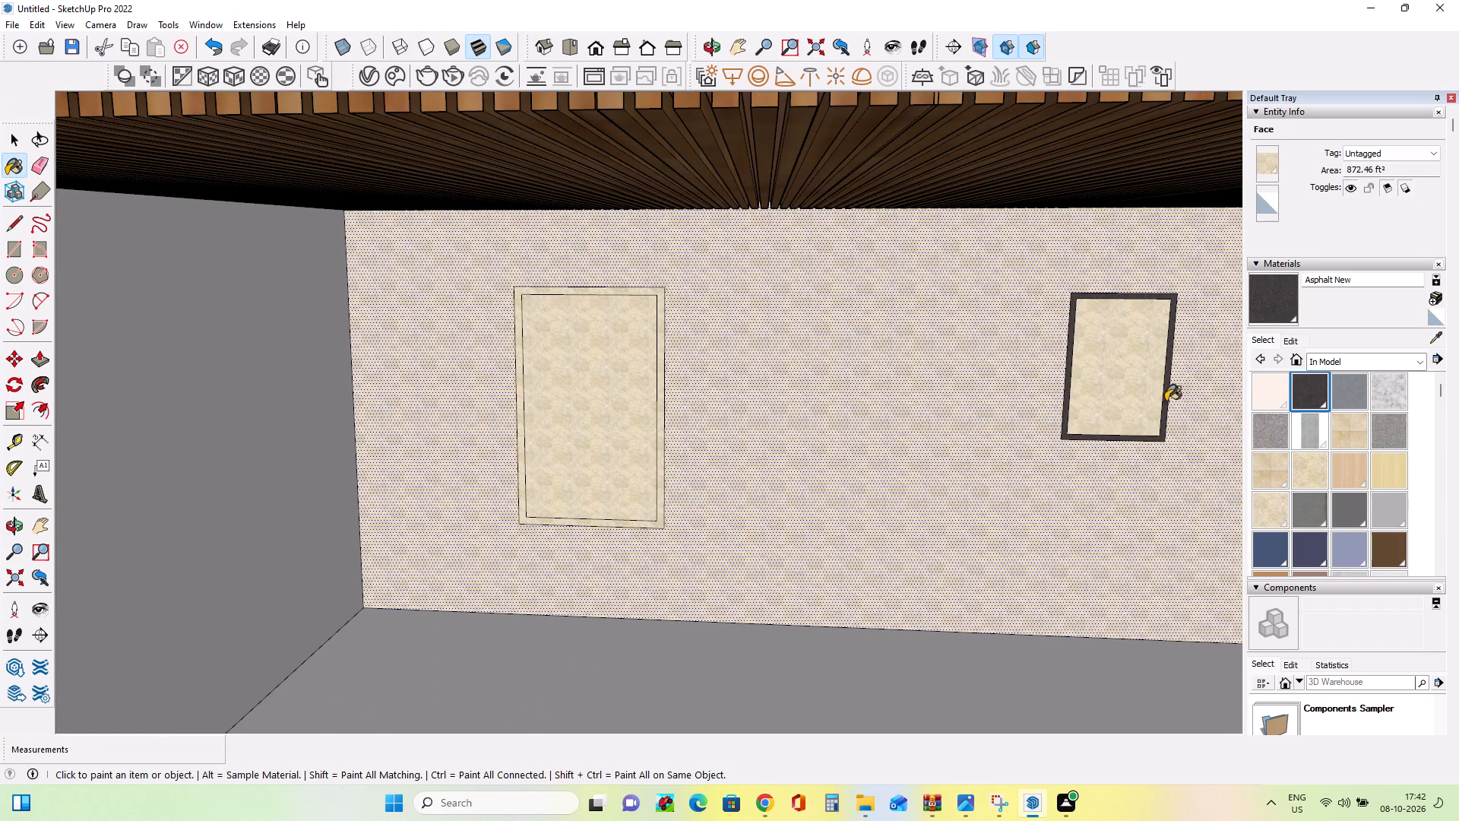
pyautogui.click(661, 410)
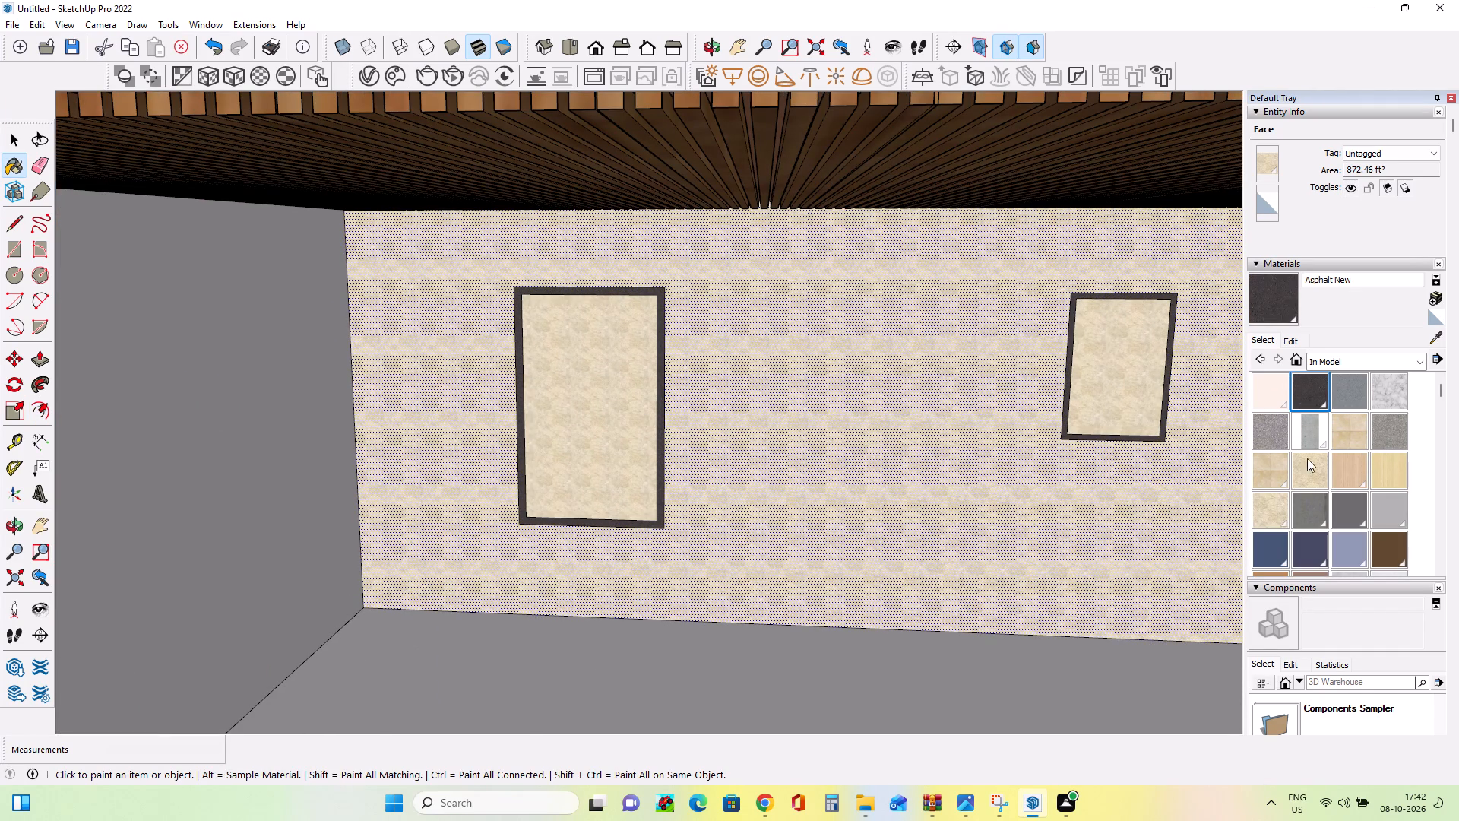
# Paint both window panes on the carport's back wall with Translucent Glass Gray.
pyautogui.scroll(-3, 1334, 437)
pyautogui.scroll(1, 1334, 439)
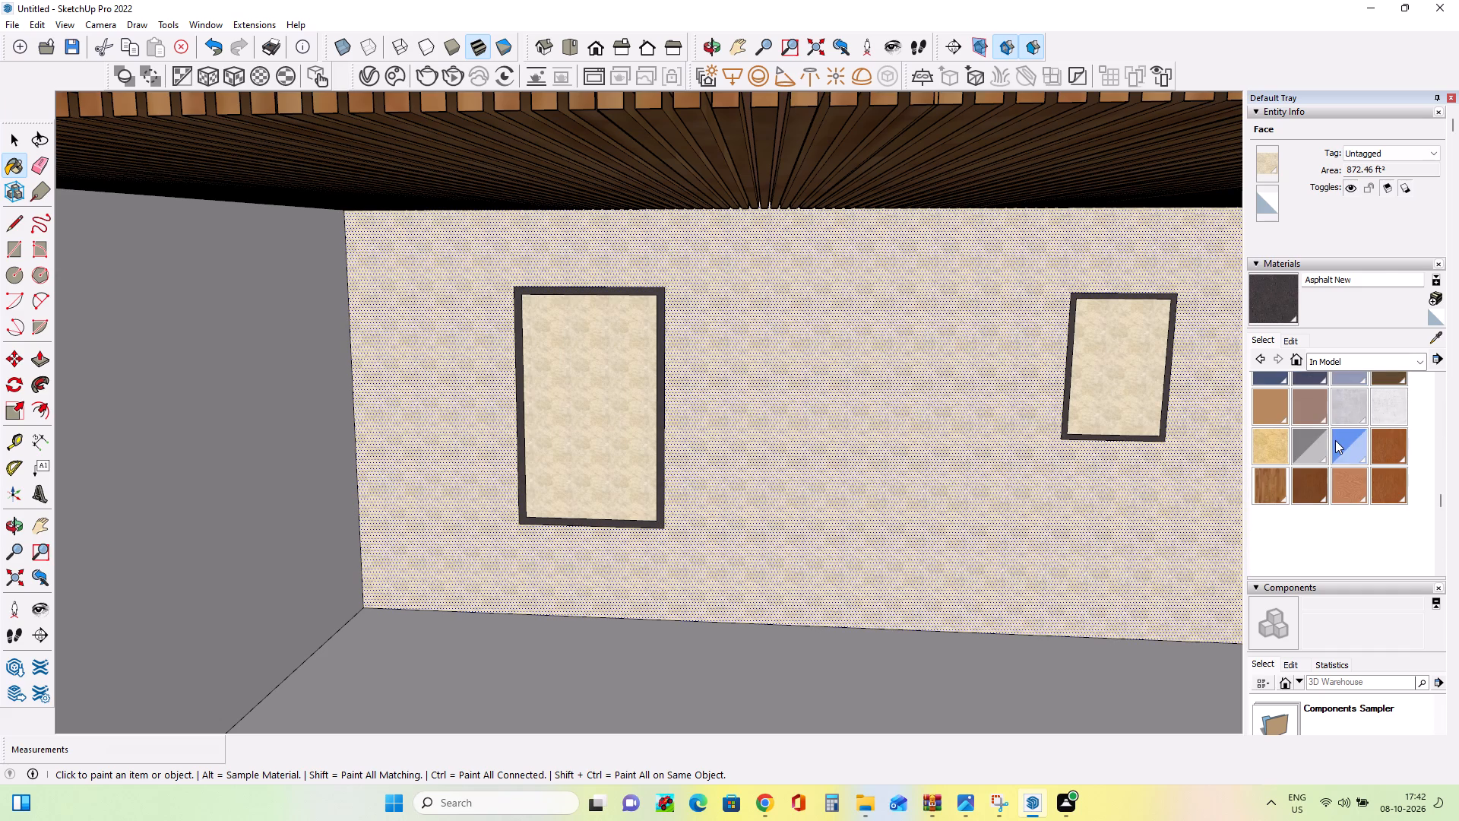
pyautogui.click(1306, 449)
pyautogui.click(1099, 391)
pyautogui.click(621, 395)
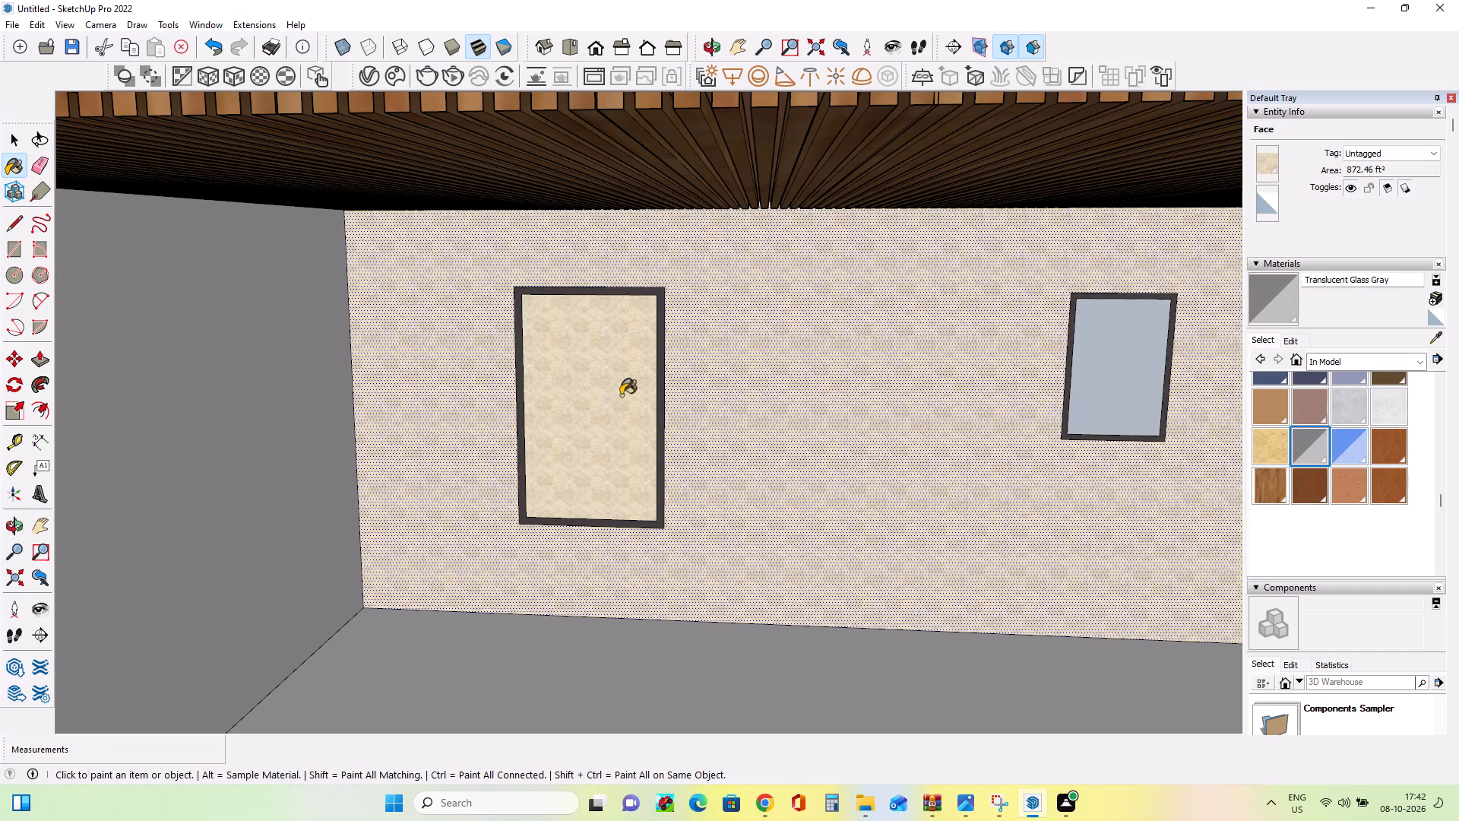
pyautogui.scroll(-11, 786, 423)
# Inspect the carport windows within the facade and the house's outer side and rear walls.
pyautogui.moveTo(802, 432); pyautogui.dragTo(888, 384, button='middle')
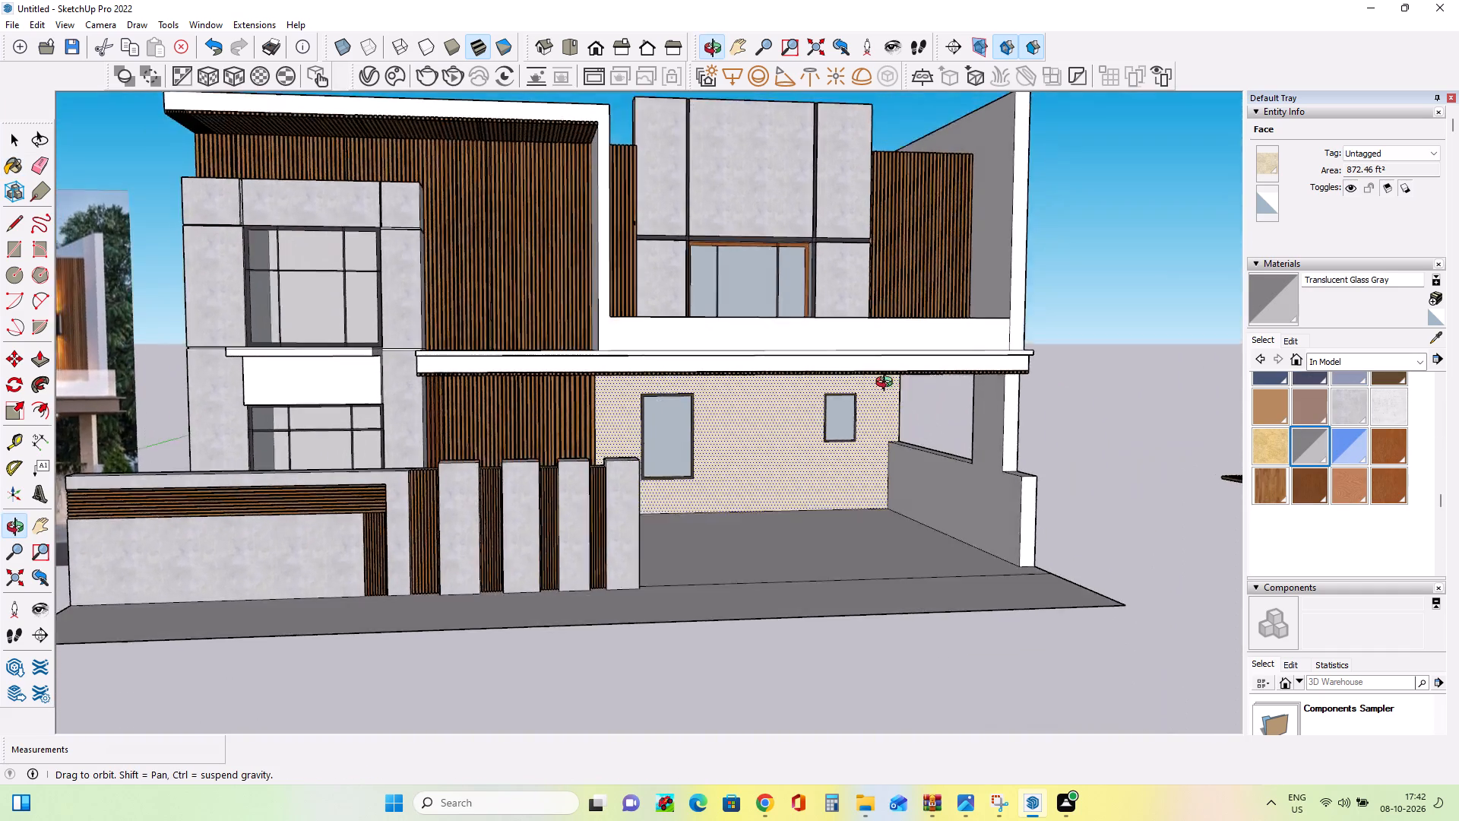
pyautogui.moveTo(888, 384); pyautogui.dragTo(762, 428, button='middle')
pyautogui.moveTo(860, 449); pyautogui.dragTo(8, 468, button='middle')
pyautogui.middleClick(8, 468)
pyautogui.moveTo(8, 468); pyautogui.dragTo(811, 471, button='middle')
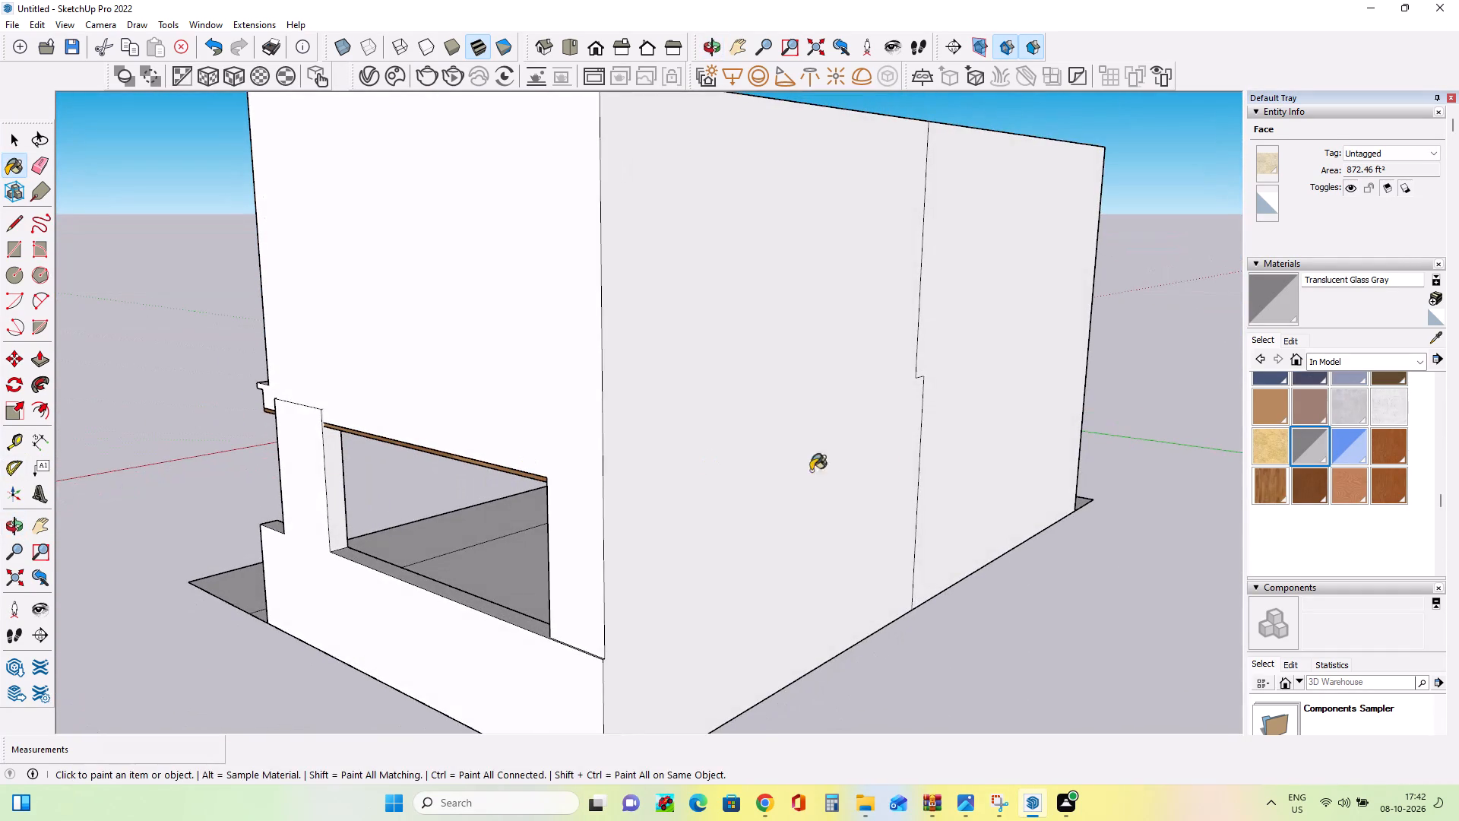
# Compare the facade and carport from several angles with the reference image's driveway paving.
pyautogui.moveTo(811, 471); pyautogui.dragTo(1106, 473, button='middle')
pyautogui.moveTo(529, 519); pyautogui.dragTo(1313, 481, button='middle')
pyautogui.moveTo(854, 463); pyautogui.dragTo(954, 462, button='middle')
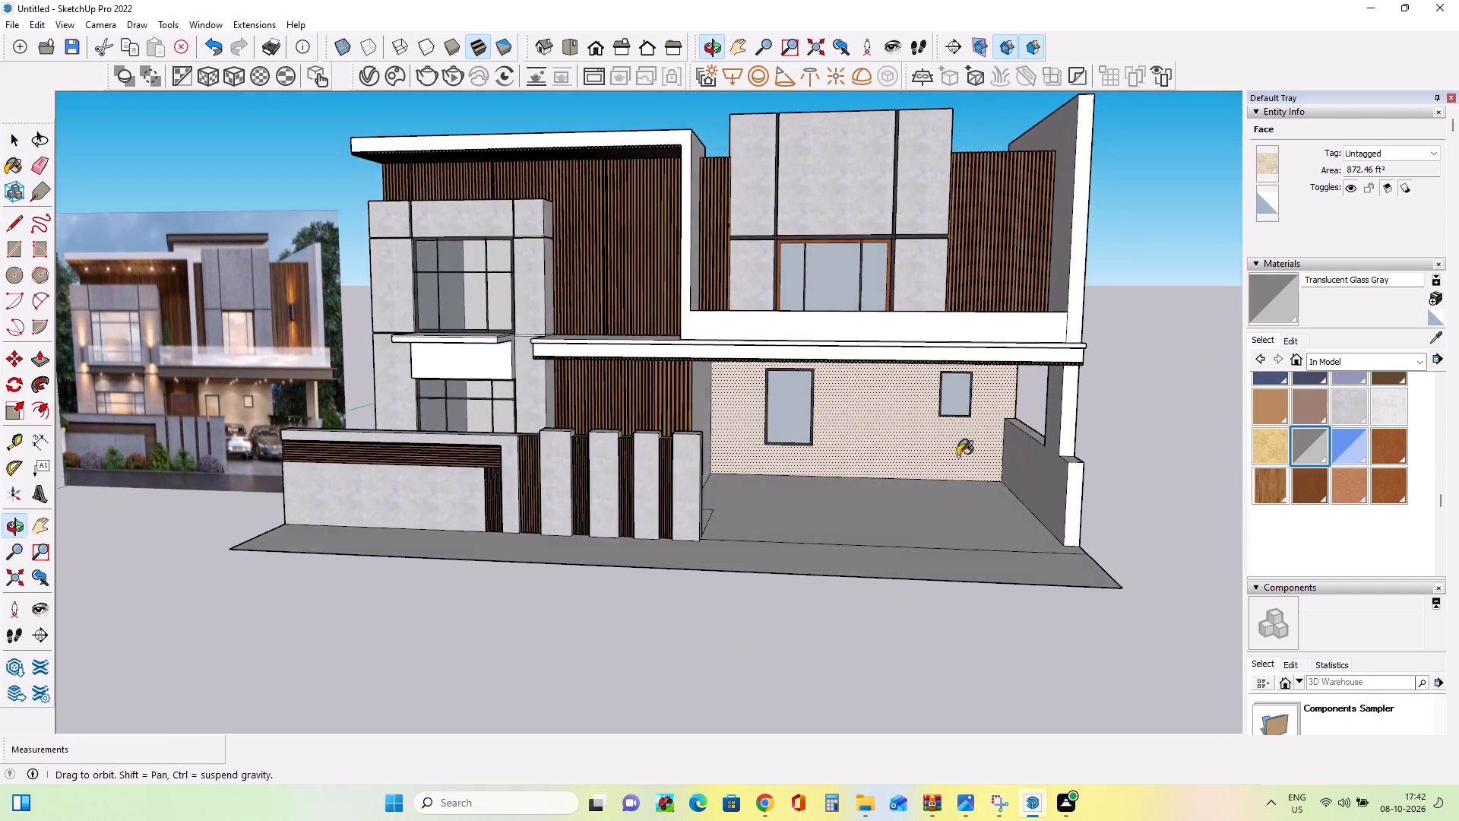
pyautogui.moveTo(957, 455); pyautogui.dragTo(957, 496, button='middle')
pyautogui.moveTo(896, 446); pyautogui.dragTo(881, 523, button='middle')
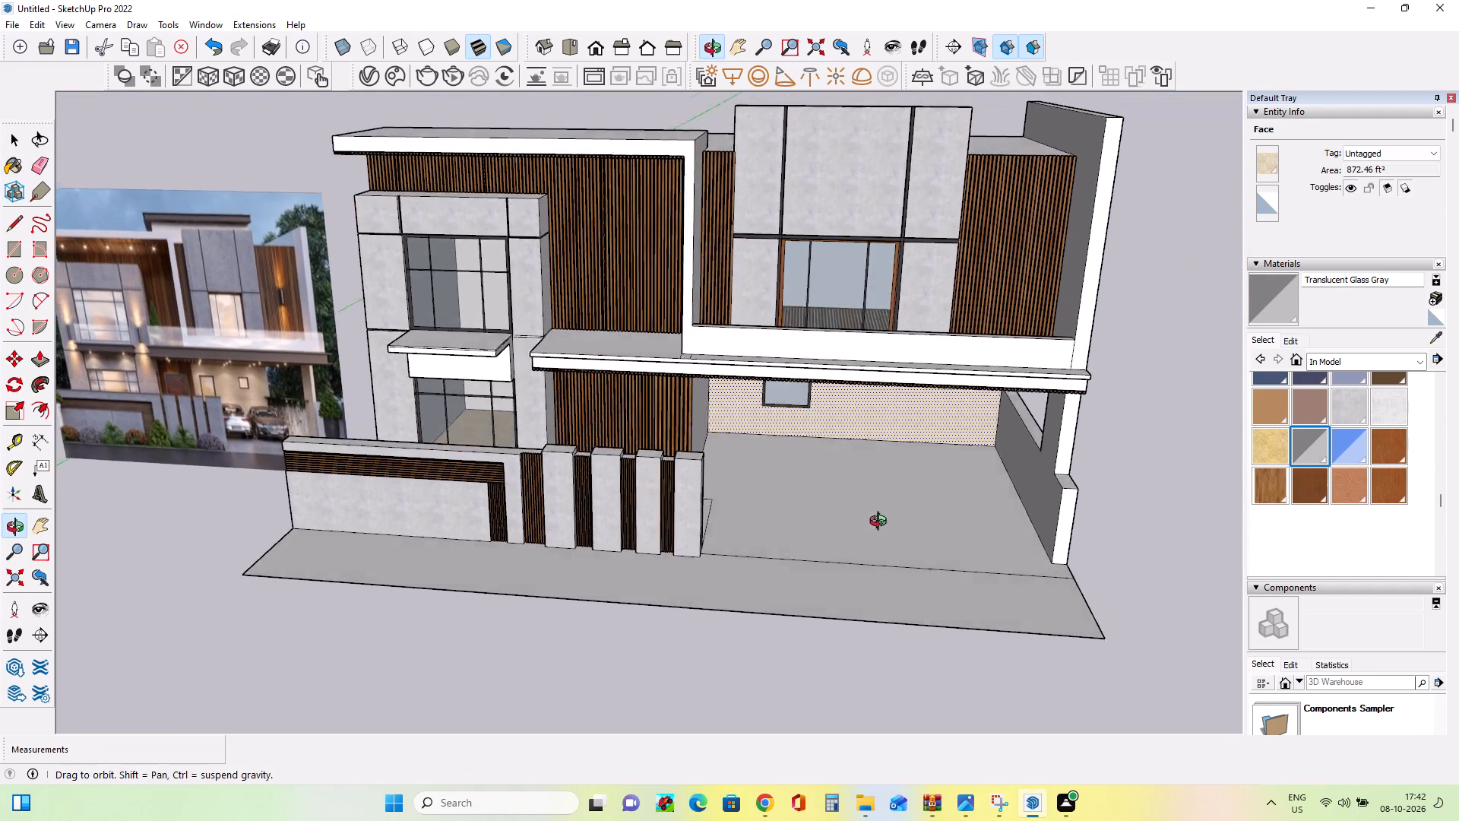
pyautogui.moveTo(881, 523); pyautogui.dragTo(1003, 410, button='middle')
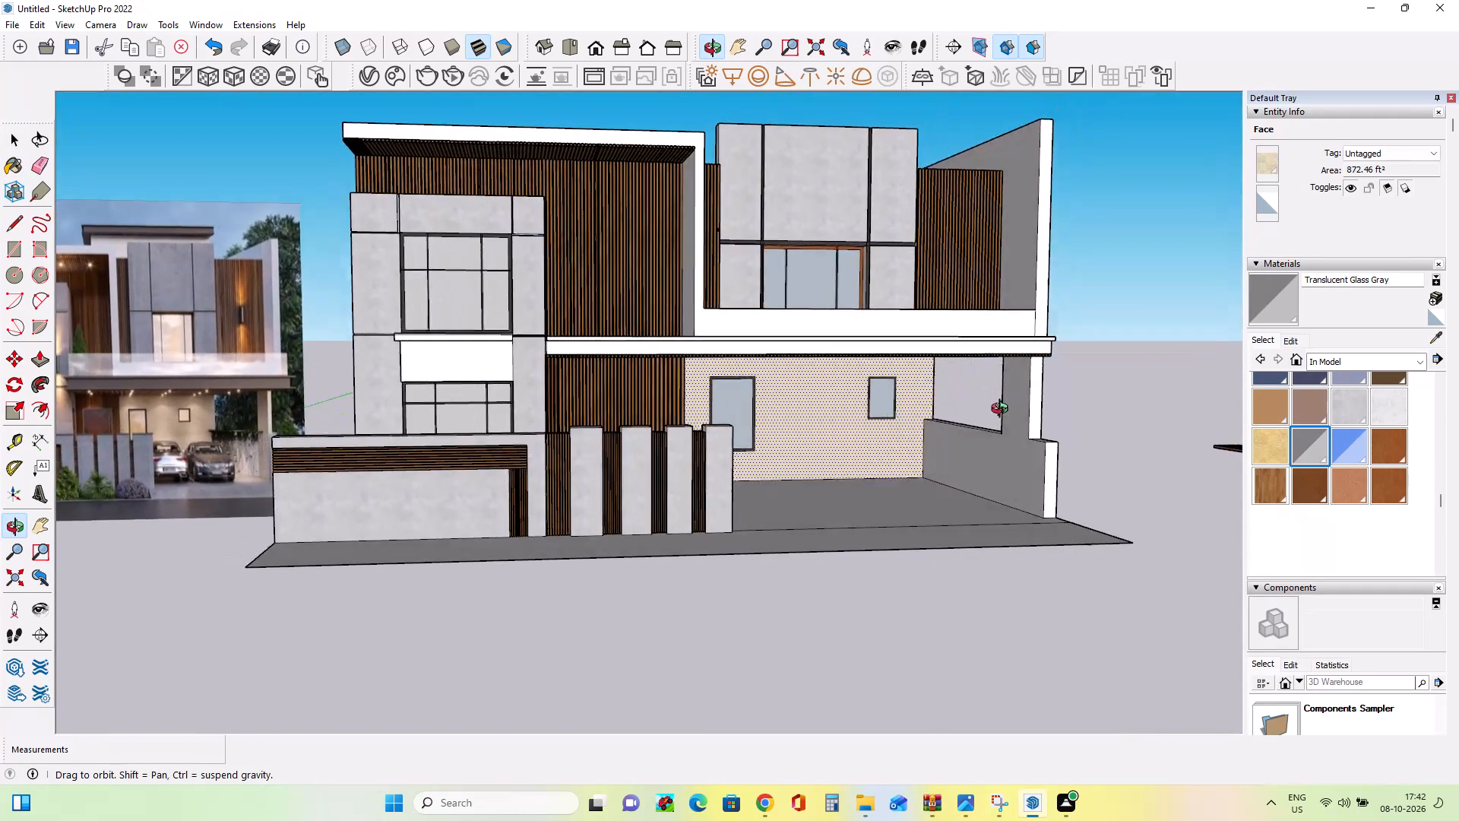
pyautogui.moveTo(1003, 410); pyautogui.dragTo(994, 445, button='middle')
pyautogui.moveTo(989, 445); pyautogui.dragTo(856, 436, button='middle')
pyautogui.moveTo(858, 436); pyautogui.dragTo(876, 430, button='middle')
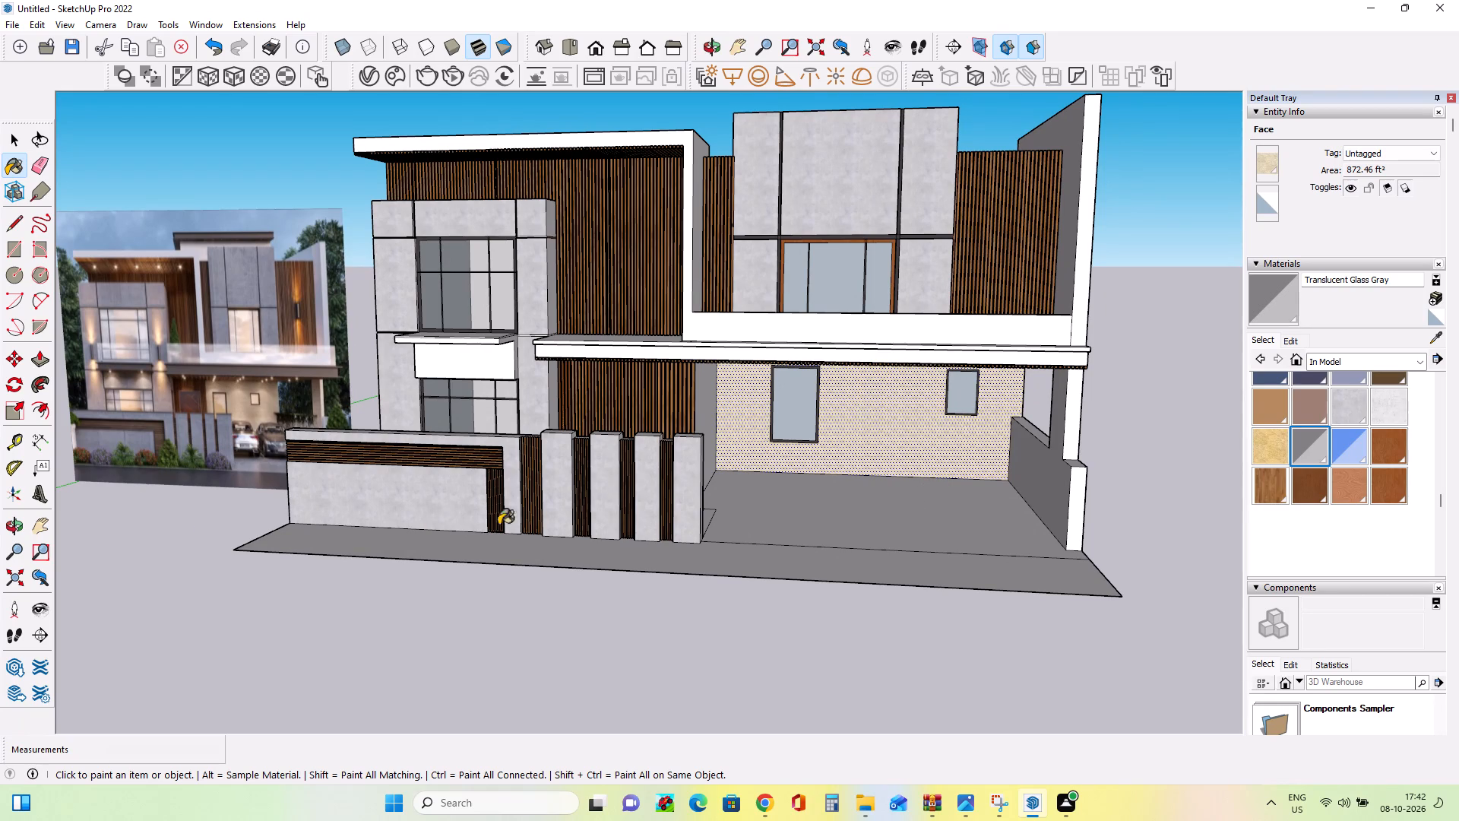
pyautogui.scroll(15, 196, 495)
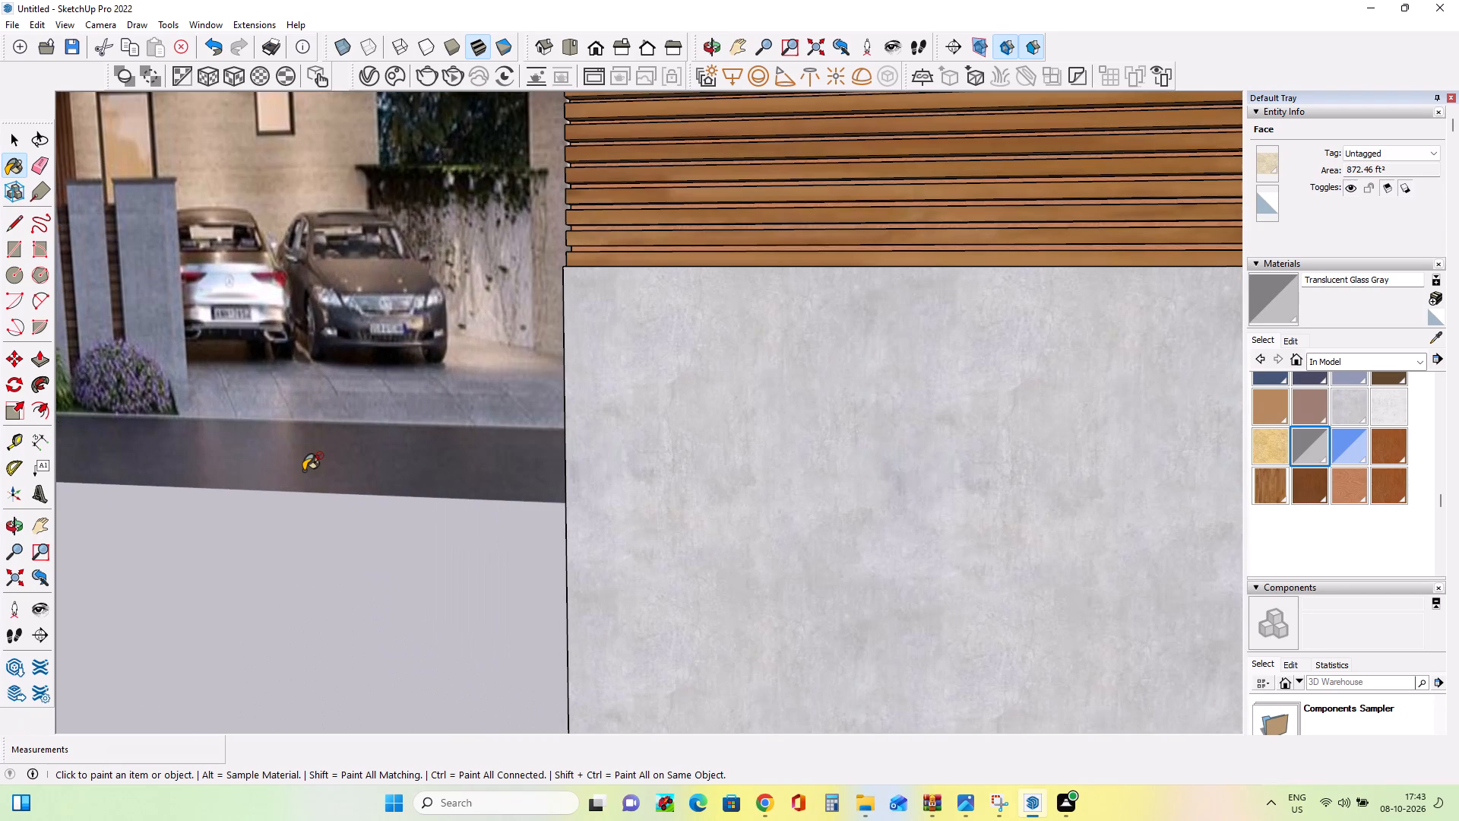
pyautogui.scroll(-8, 305, 470)
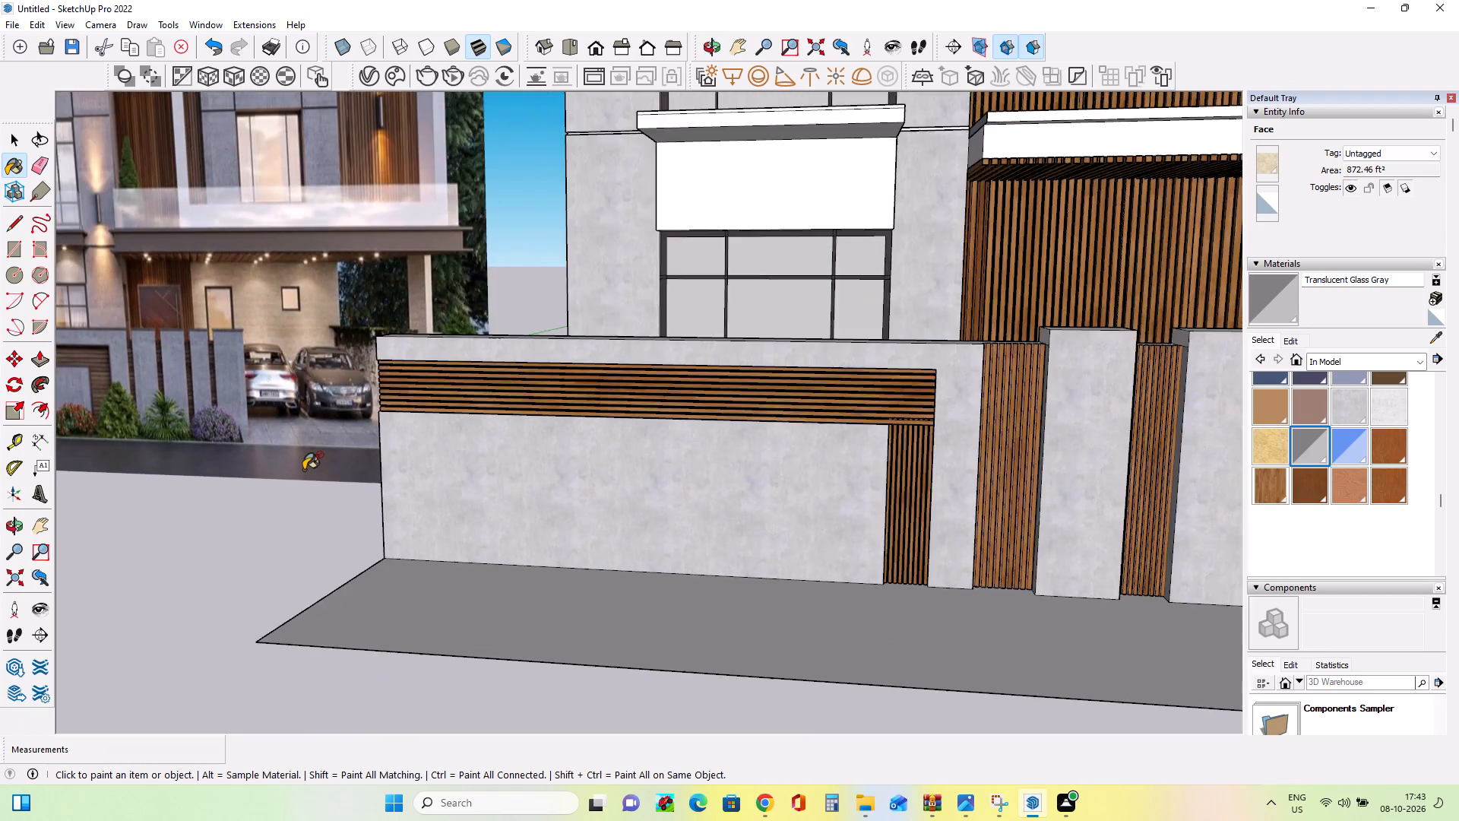
pyautogui.scroll(-3, 305, 469)
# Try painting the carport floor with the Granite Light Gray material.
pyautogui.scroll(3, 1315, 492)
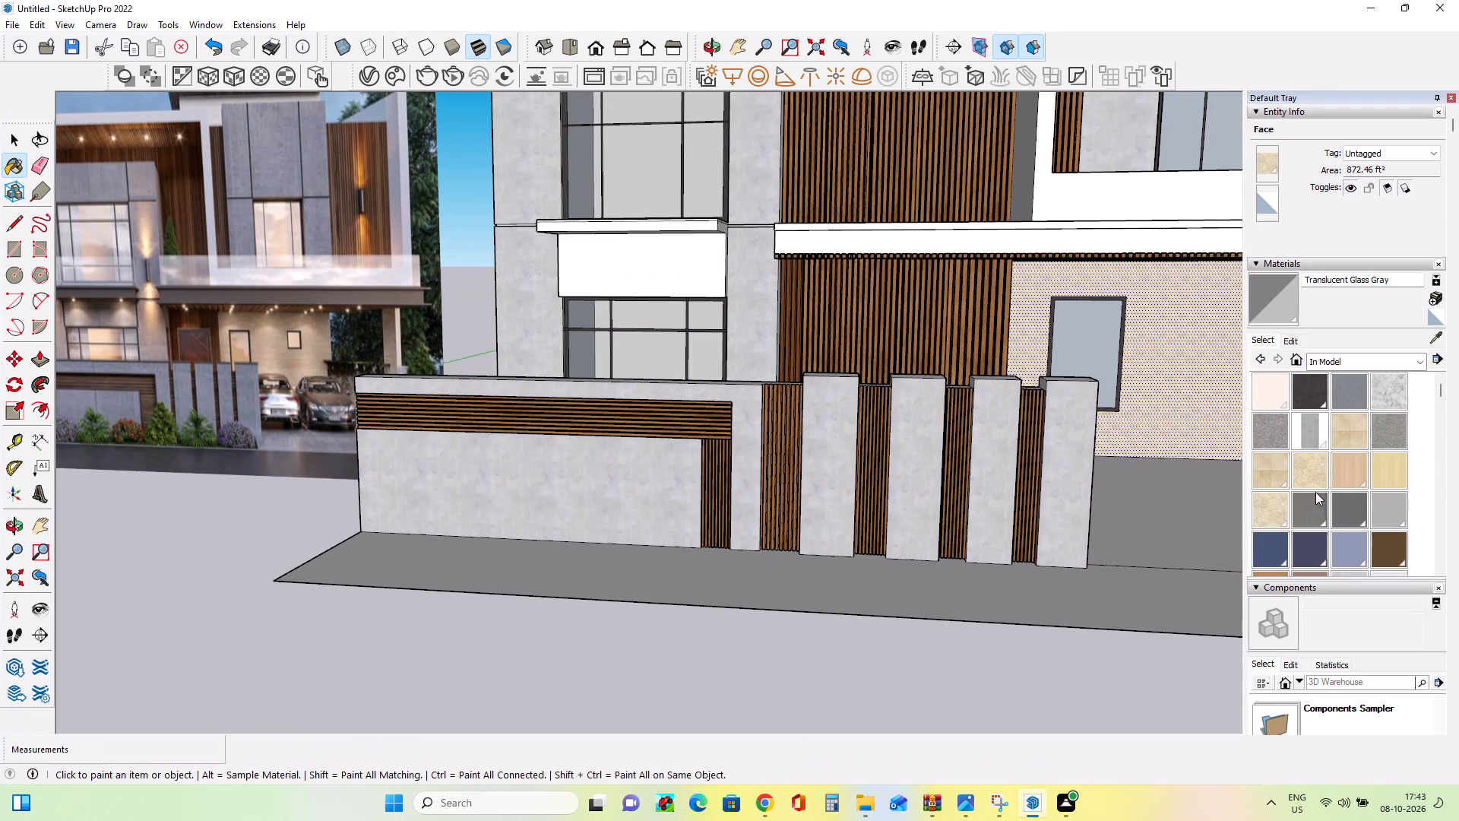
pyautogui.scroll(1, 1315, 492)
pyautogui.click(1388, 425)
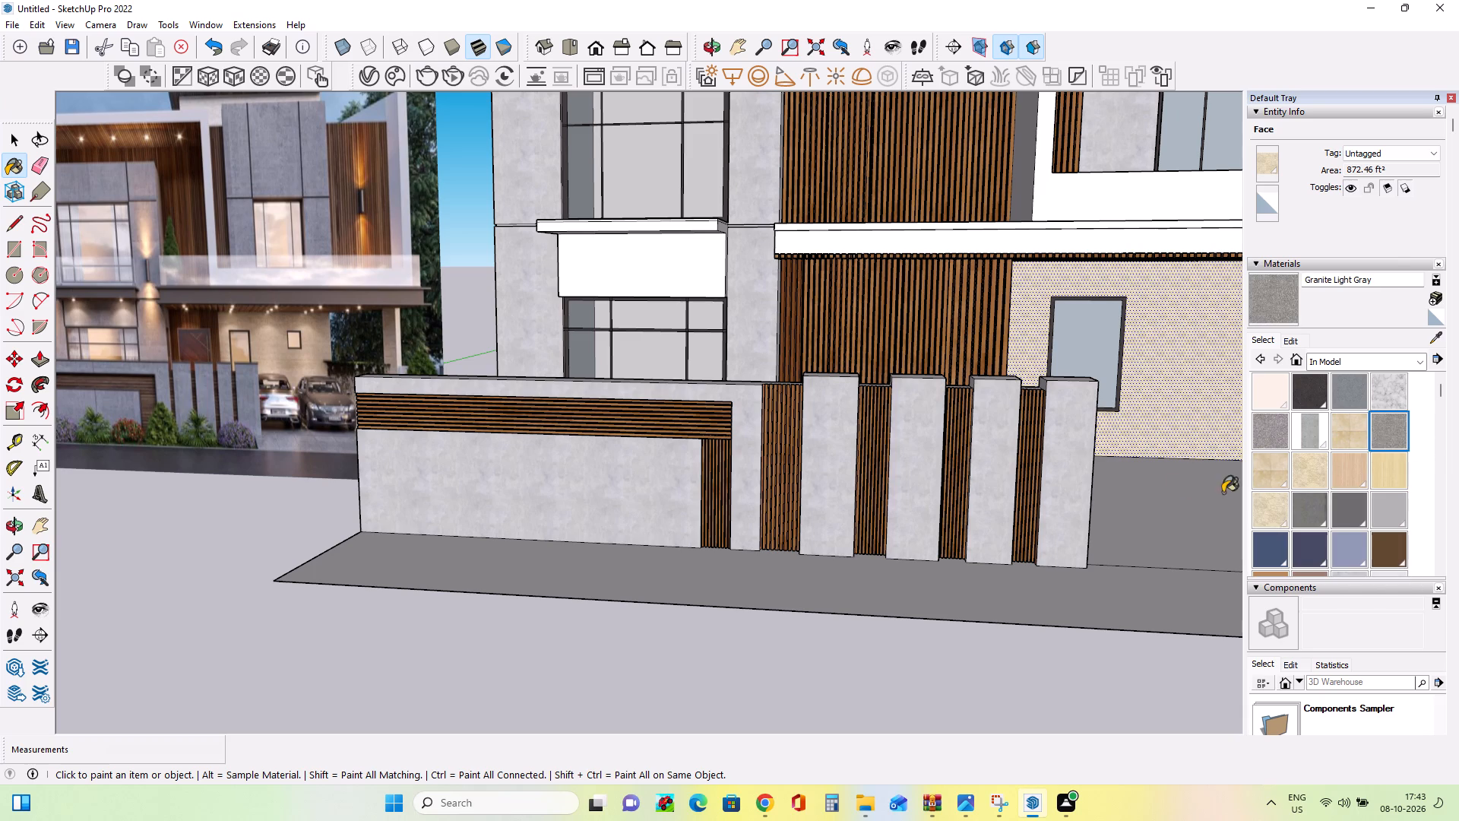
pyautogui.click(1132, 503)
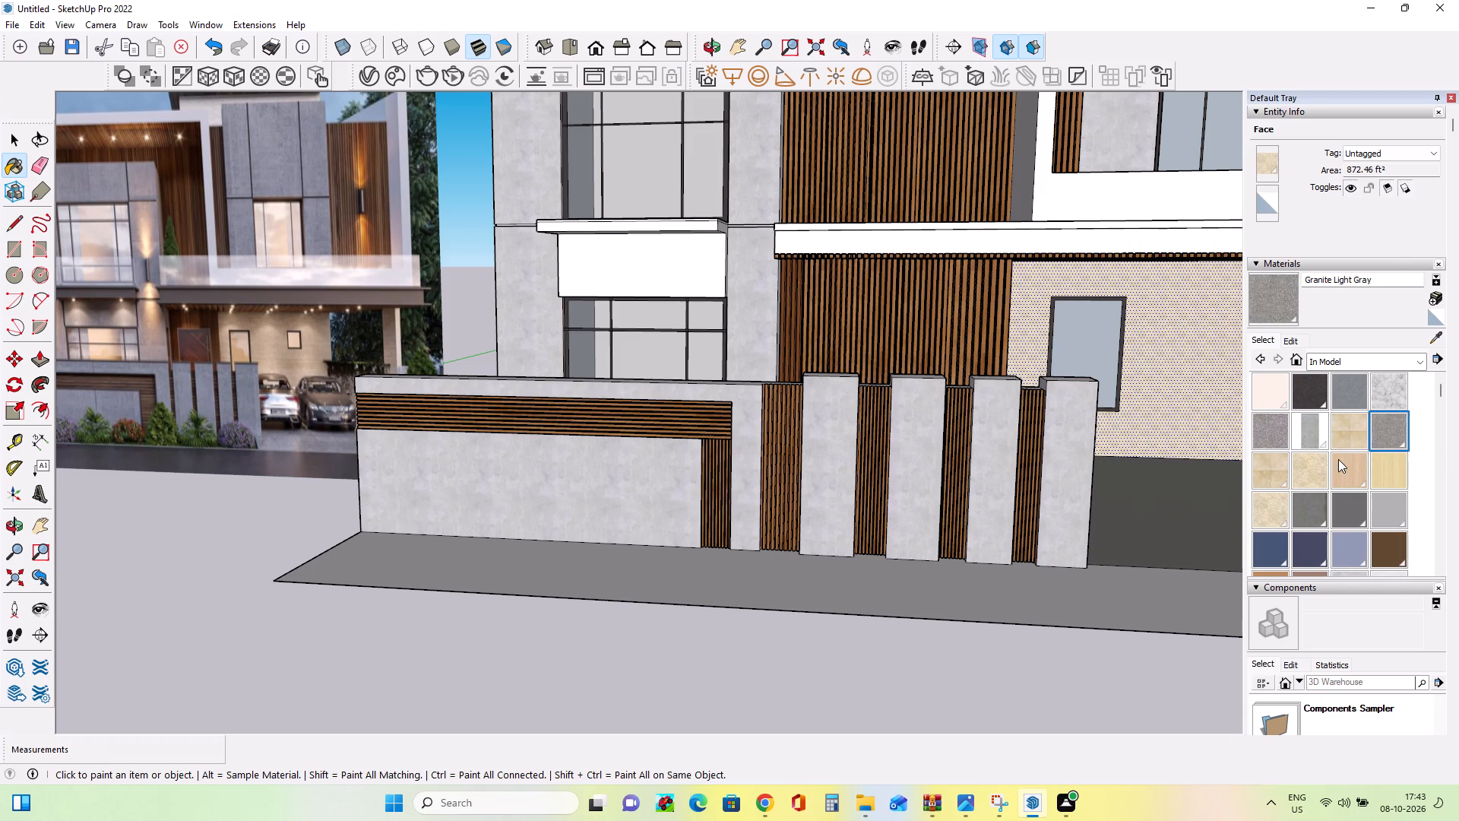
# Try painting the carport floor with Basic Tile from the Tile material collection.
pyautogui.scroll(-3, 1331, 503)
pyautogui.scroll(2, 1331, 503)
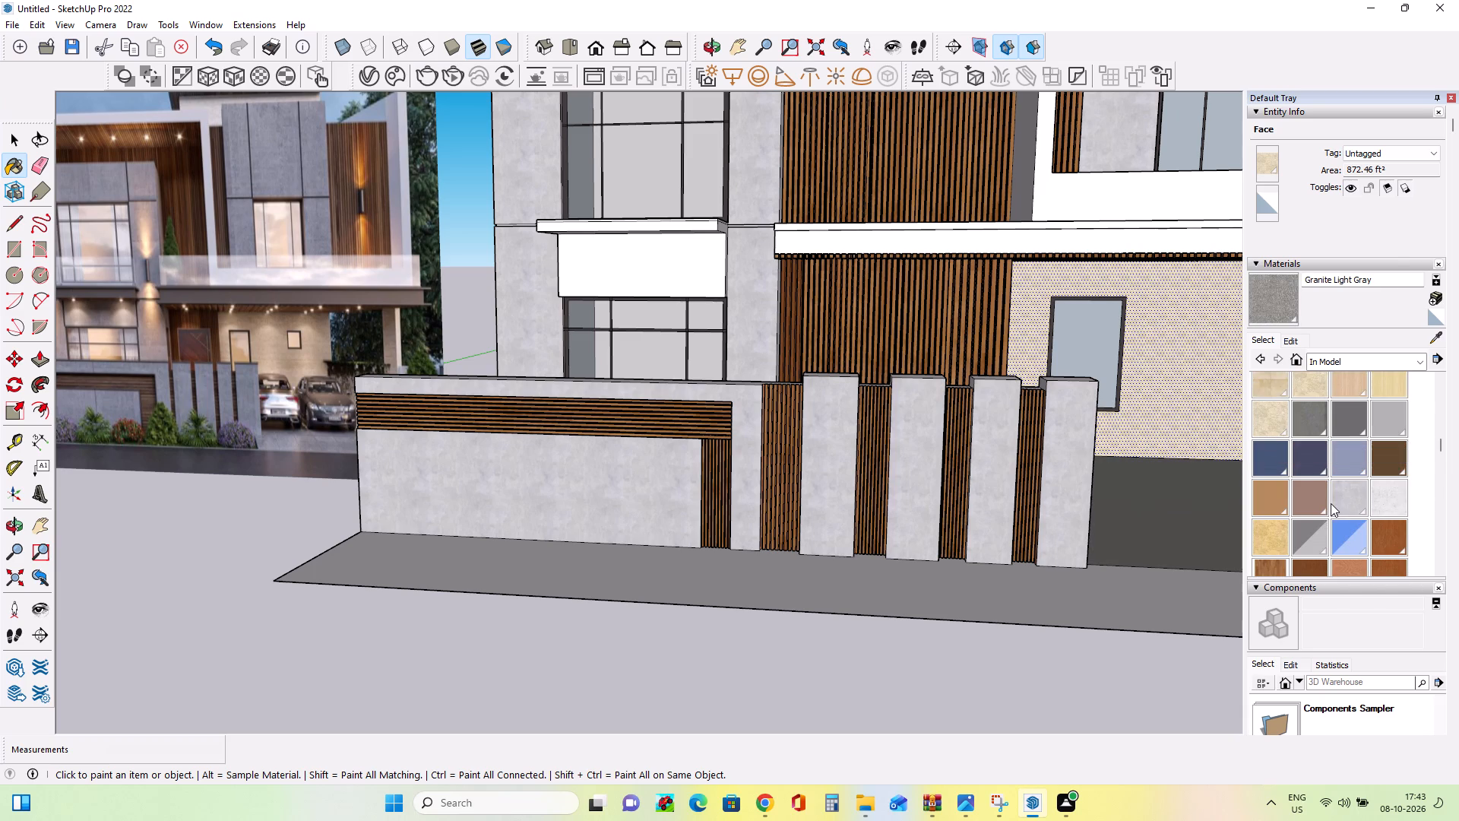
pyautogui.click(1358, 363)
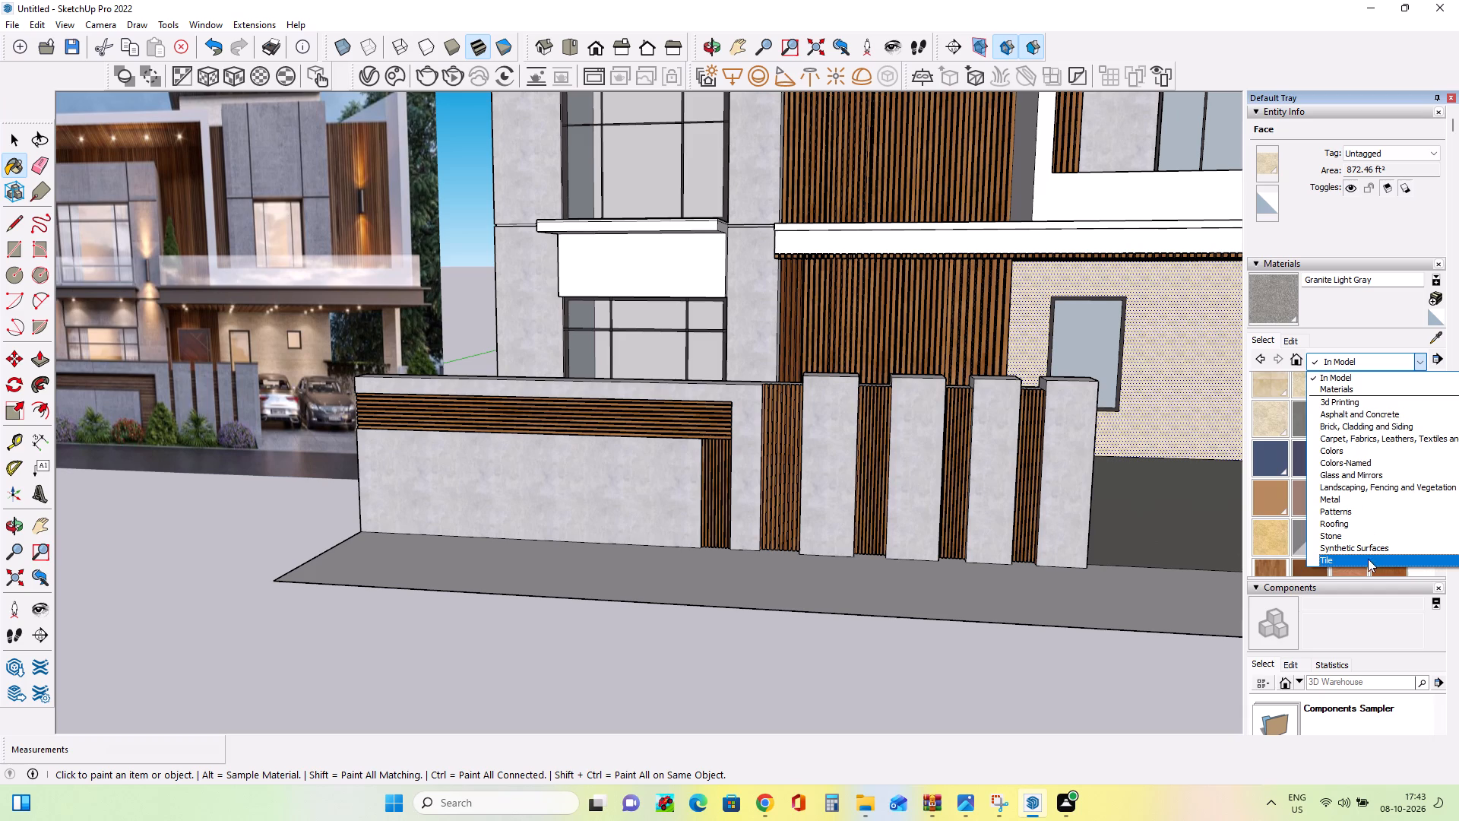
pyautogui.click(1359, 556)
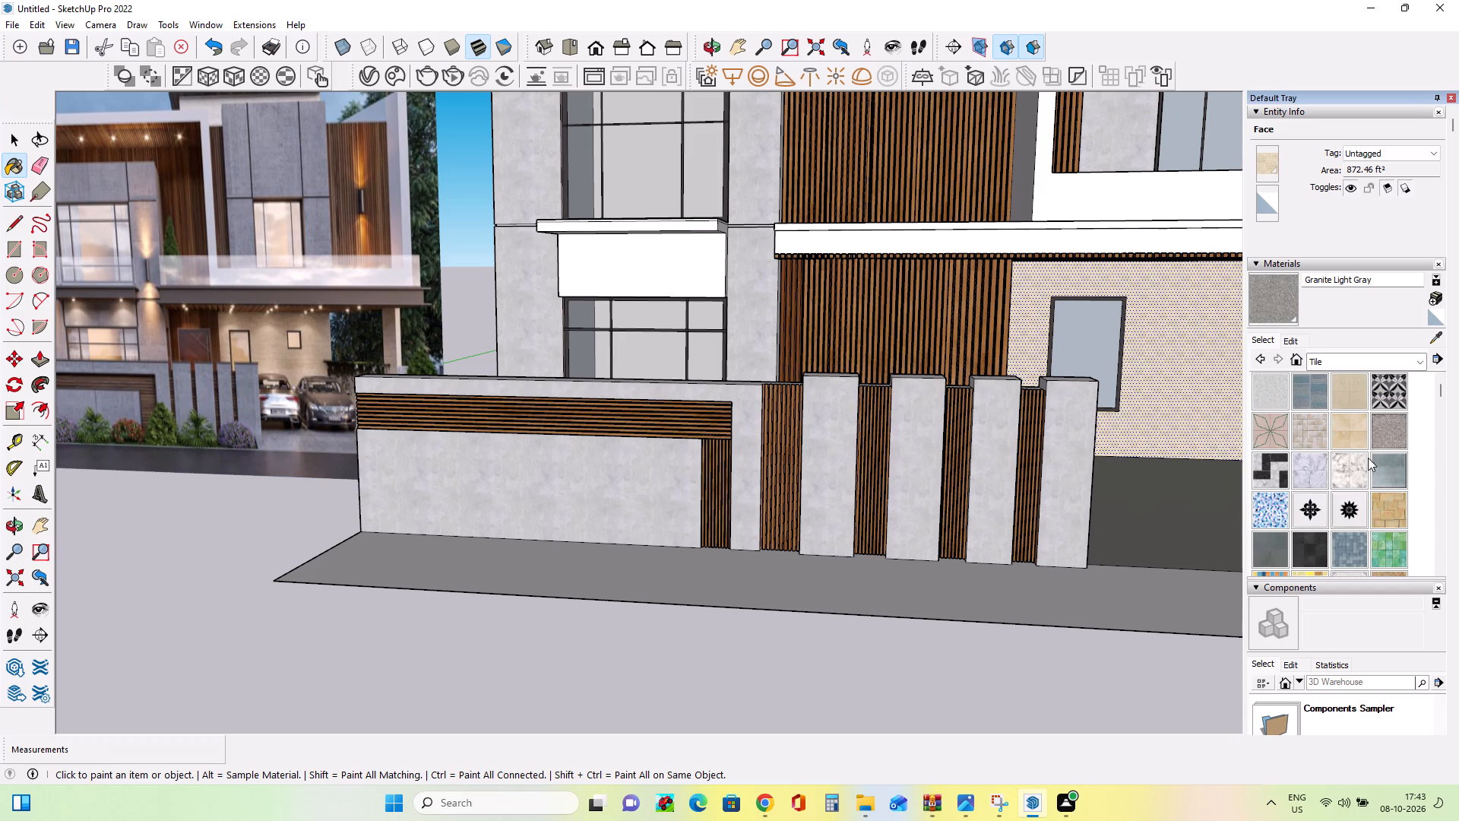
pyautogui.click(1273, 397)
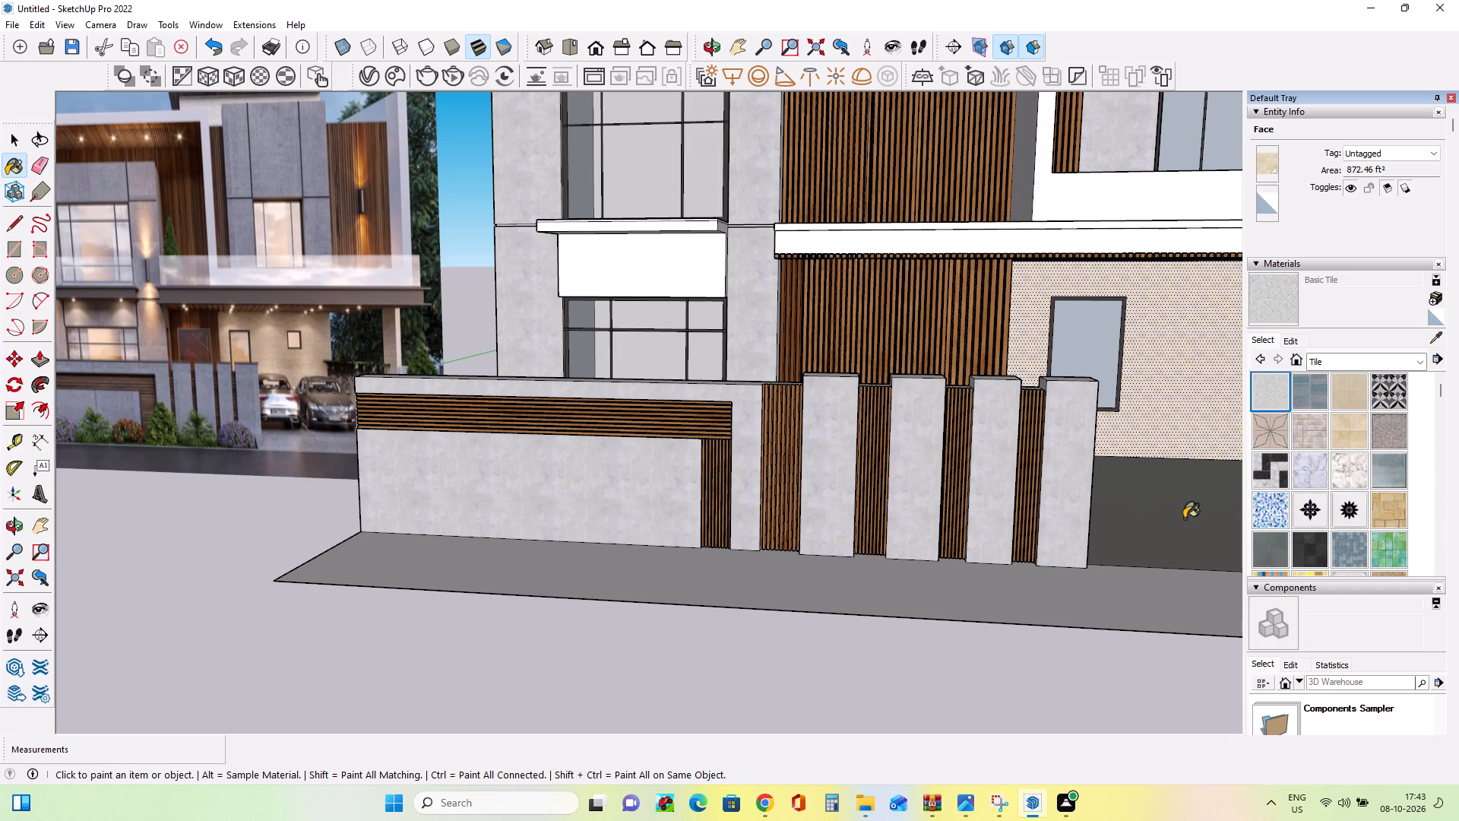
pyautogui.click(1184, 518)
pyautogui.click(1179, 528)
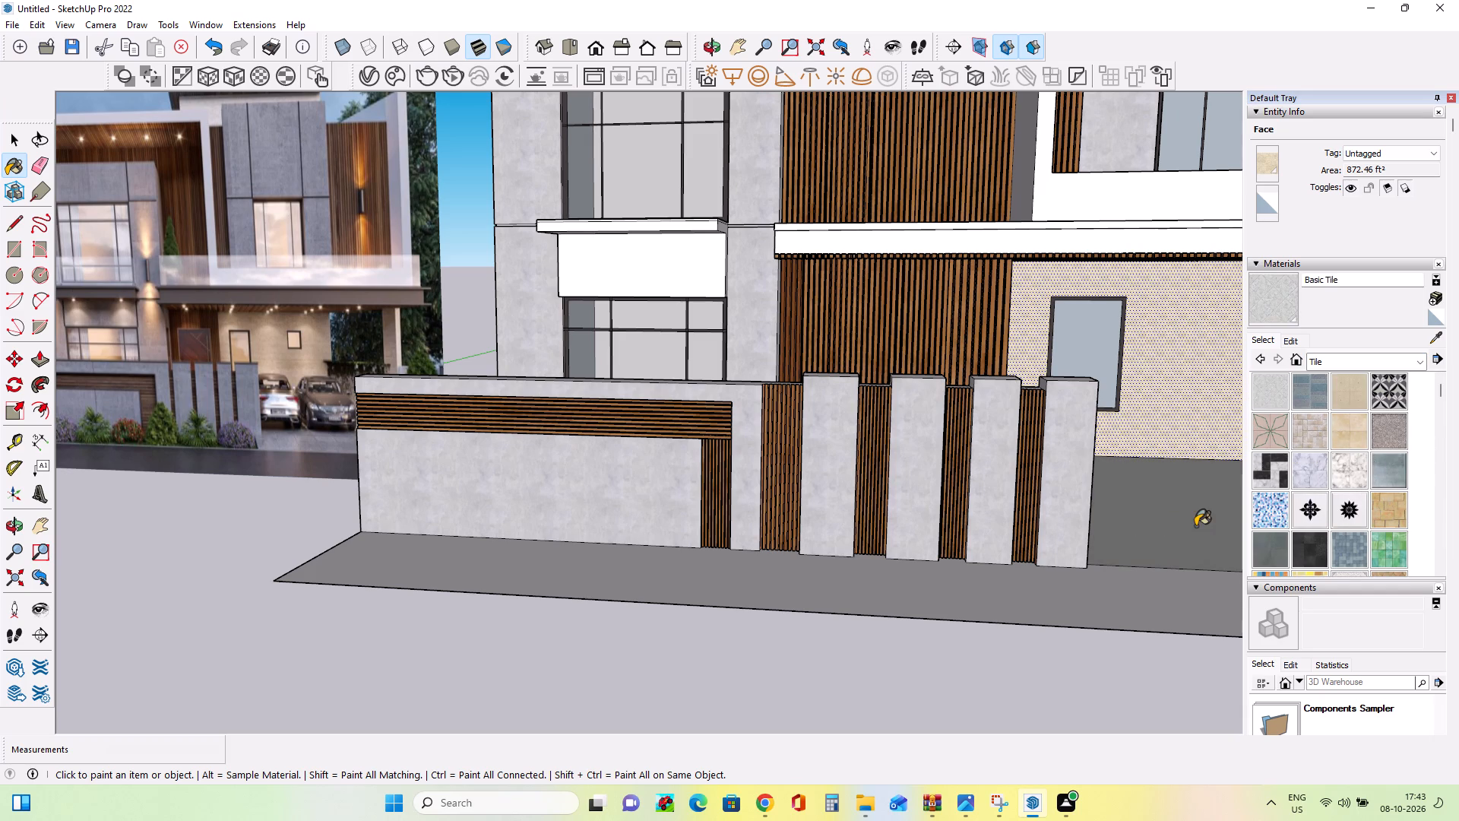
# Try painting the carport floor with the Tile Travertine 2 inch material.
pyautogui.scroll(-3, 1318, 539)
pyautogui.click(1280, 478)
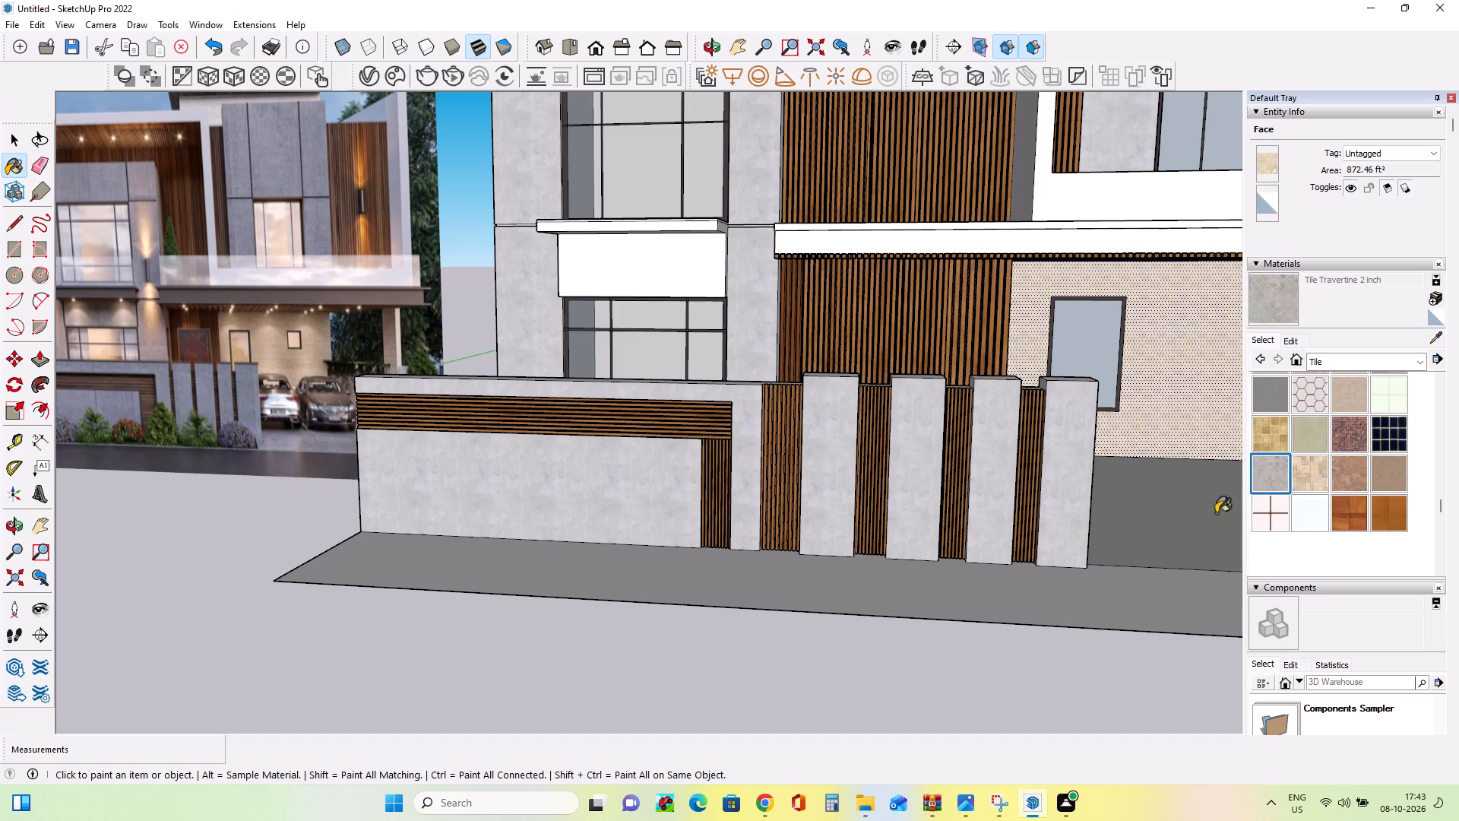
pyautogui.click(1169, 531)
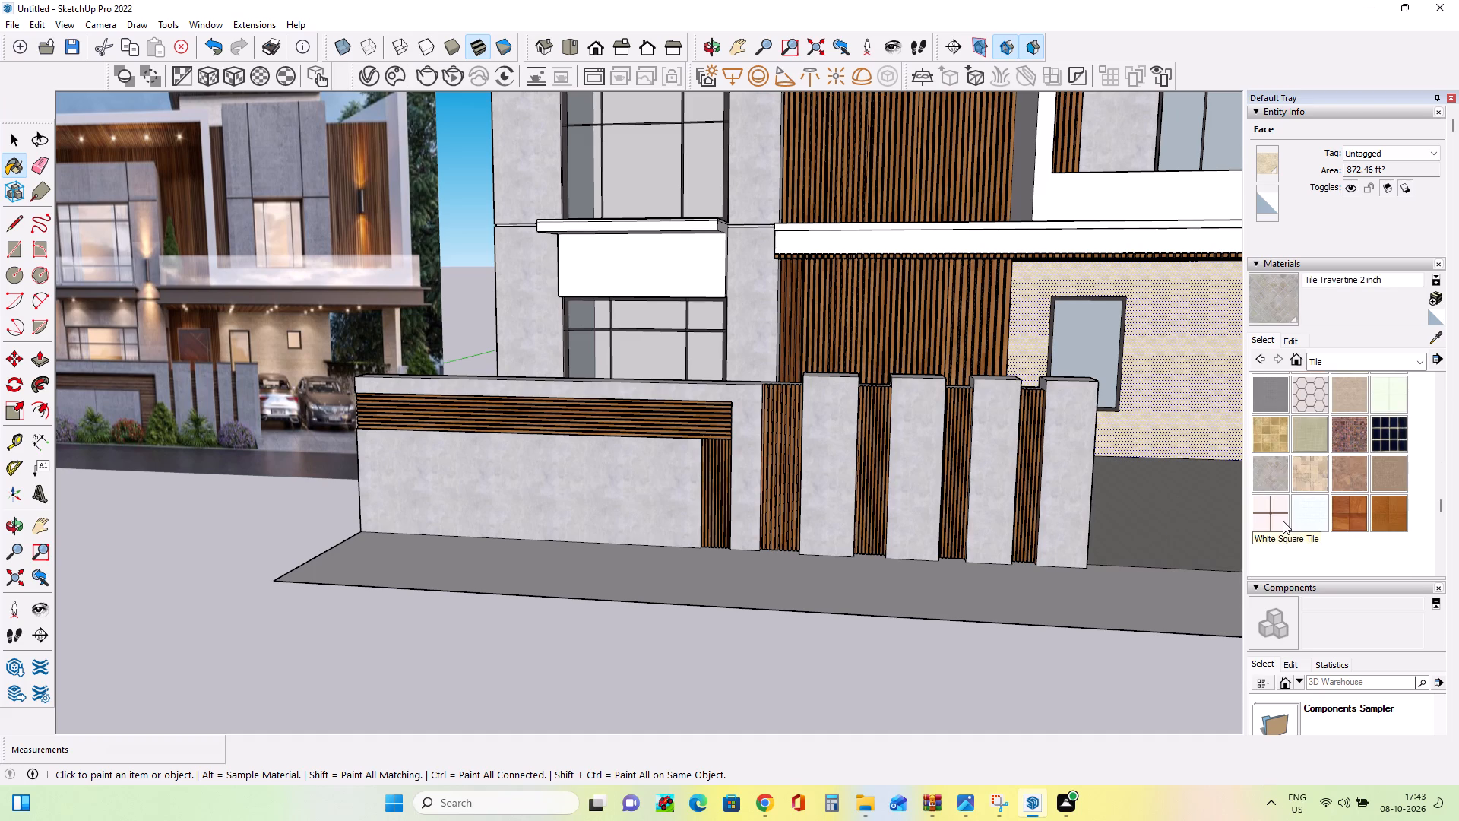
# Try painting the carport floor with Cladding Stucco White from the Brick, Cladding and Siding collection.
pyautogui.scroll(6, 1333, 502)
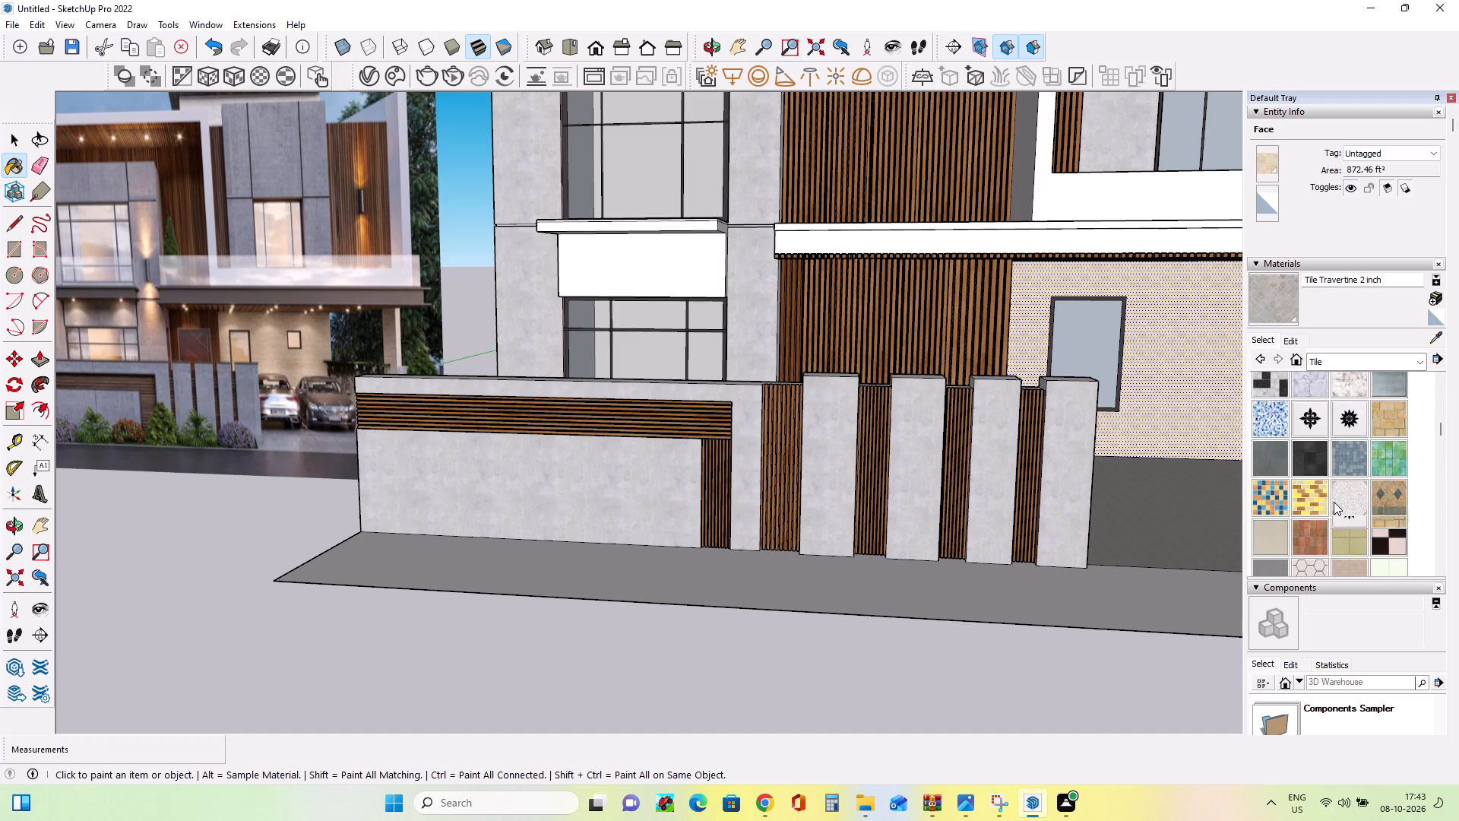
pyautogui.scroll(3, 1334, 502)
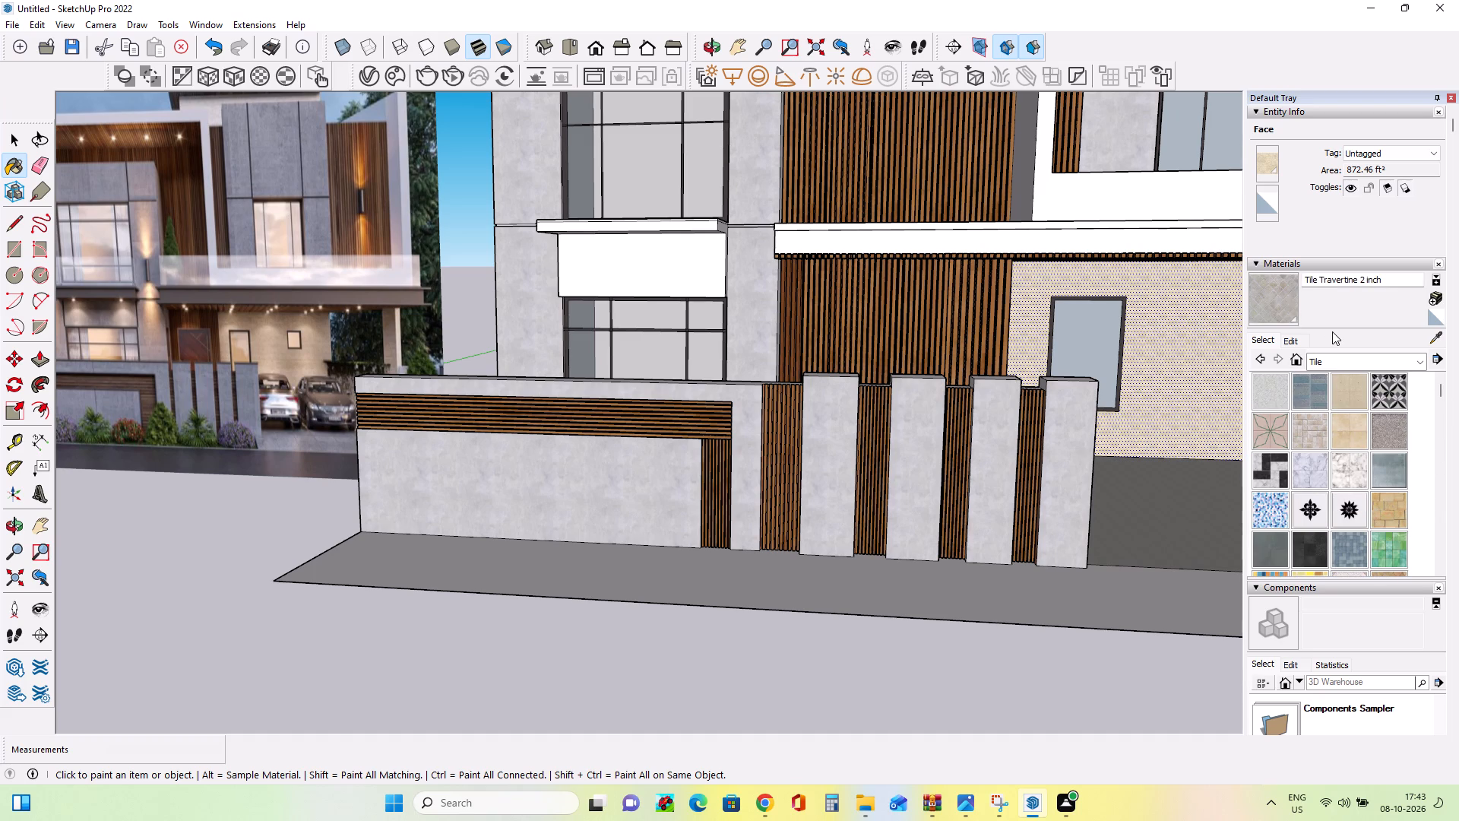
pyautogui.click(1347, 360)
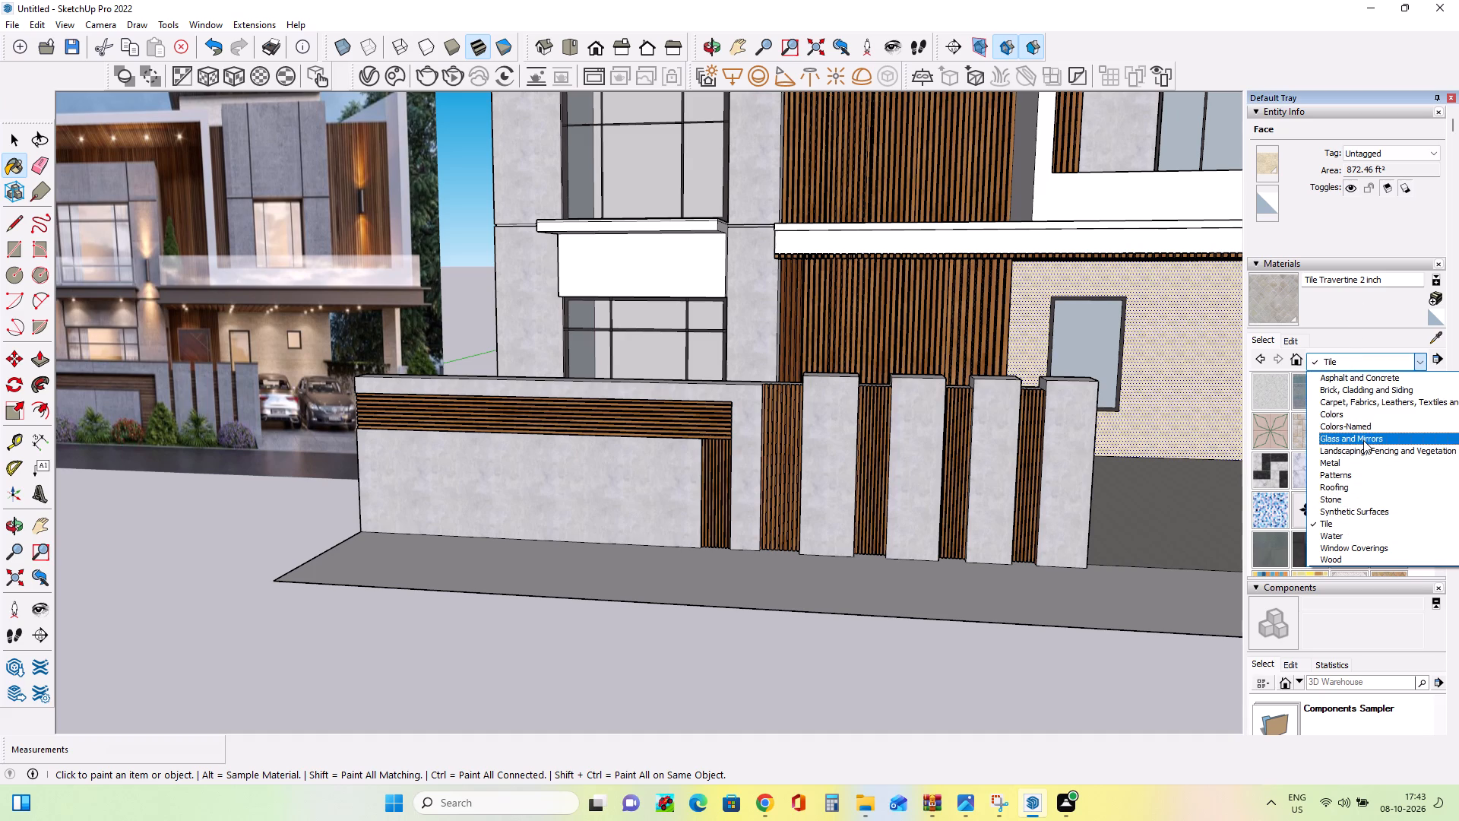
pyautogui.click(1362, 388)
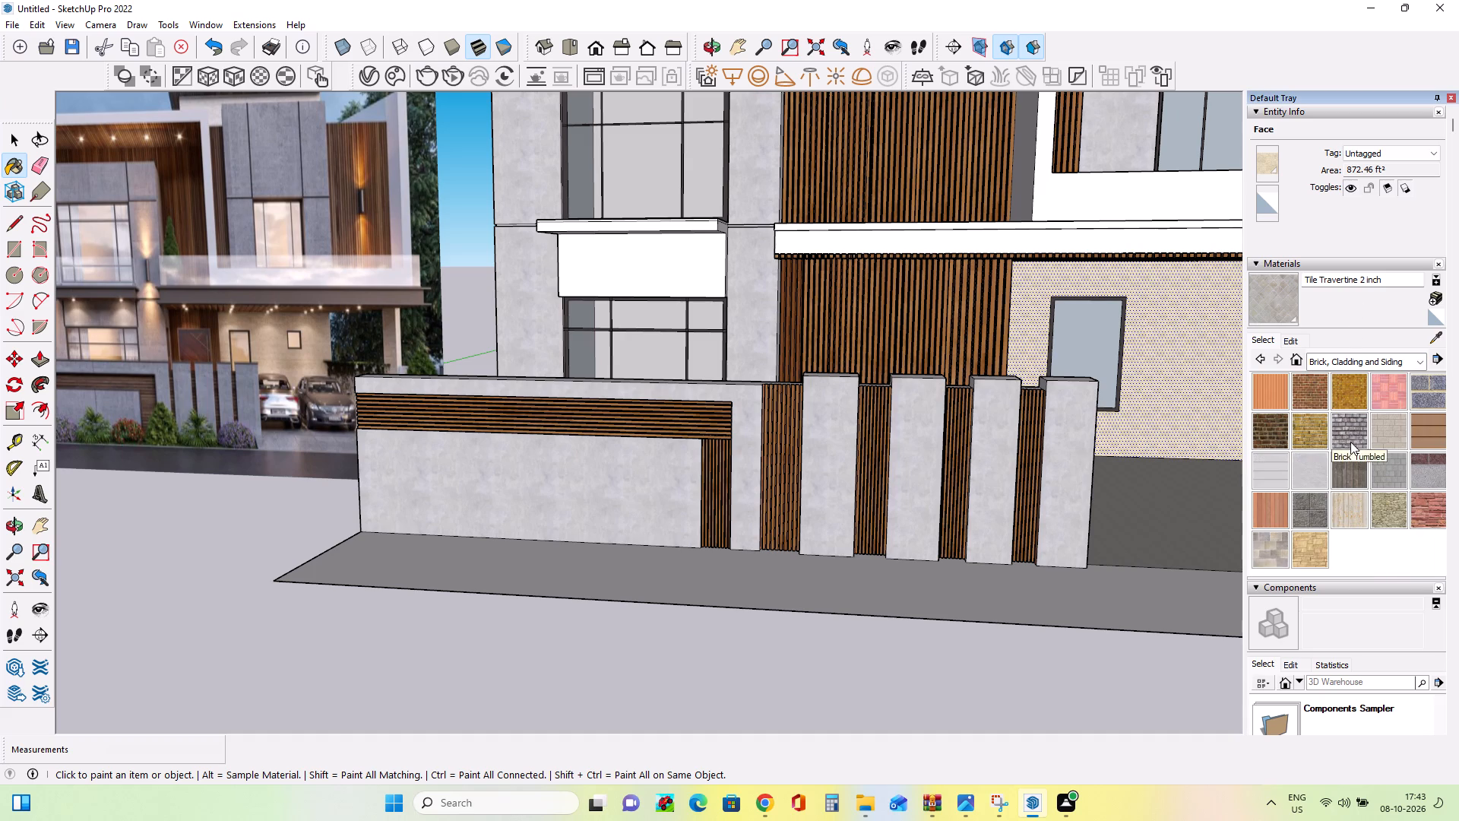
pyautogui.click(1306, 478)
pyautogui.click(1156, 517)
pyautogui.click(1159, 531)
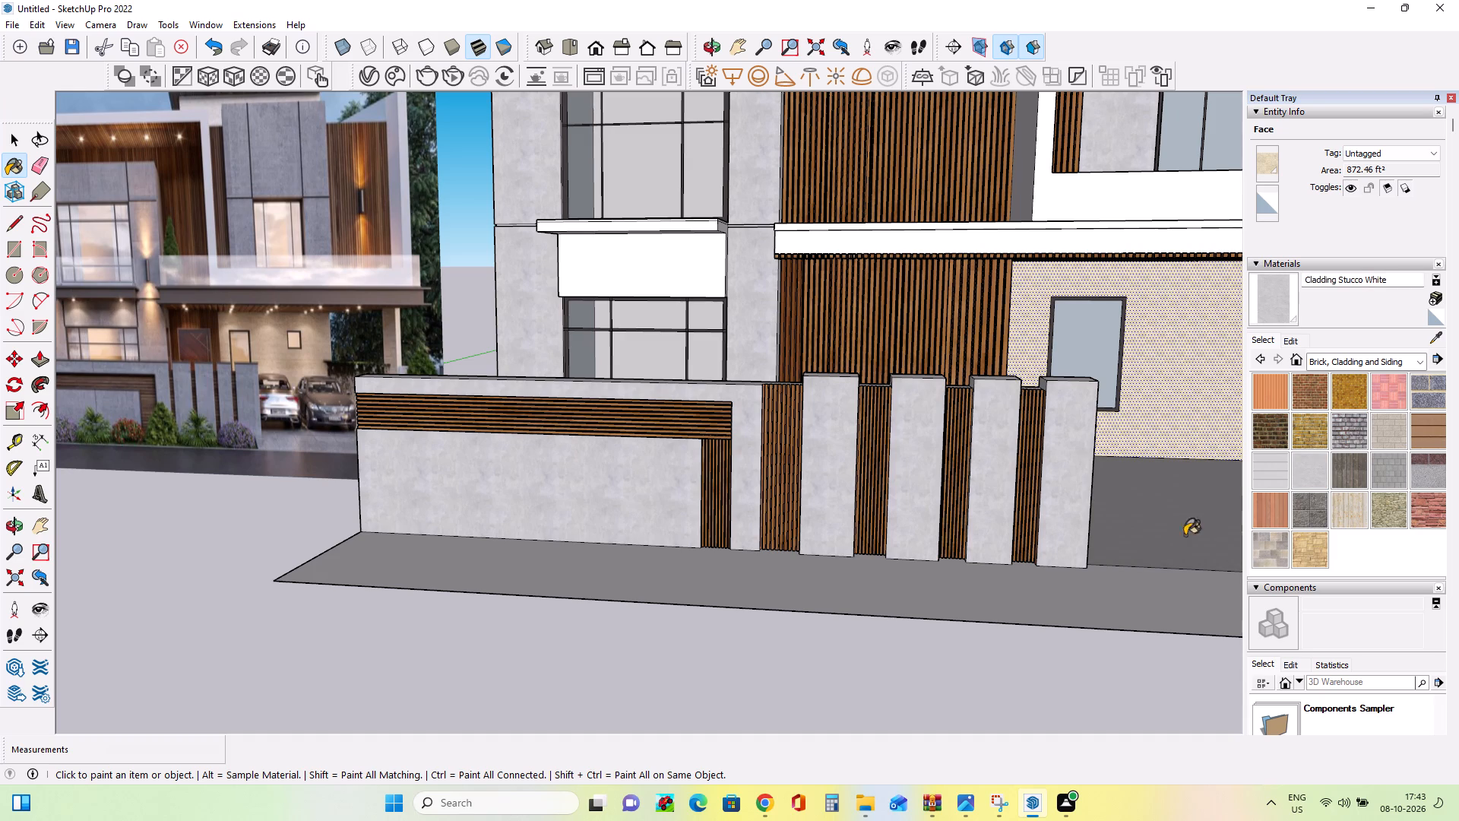
# Paint the carport floor with the Rough Square Concrete Block material.
pyautogui.click(1310, 516)
pyautogui.click(1159, 532)
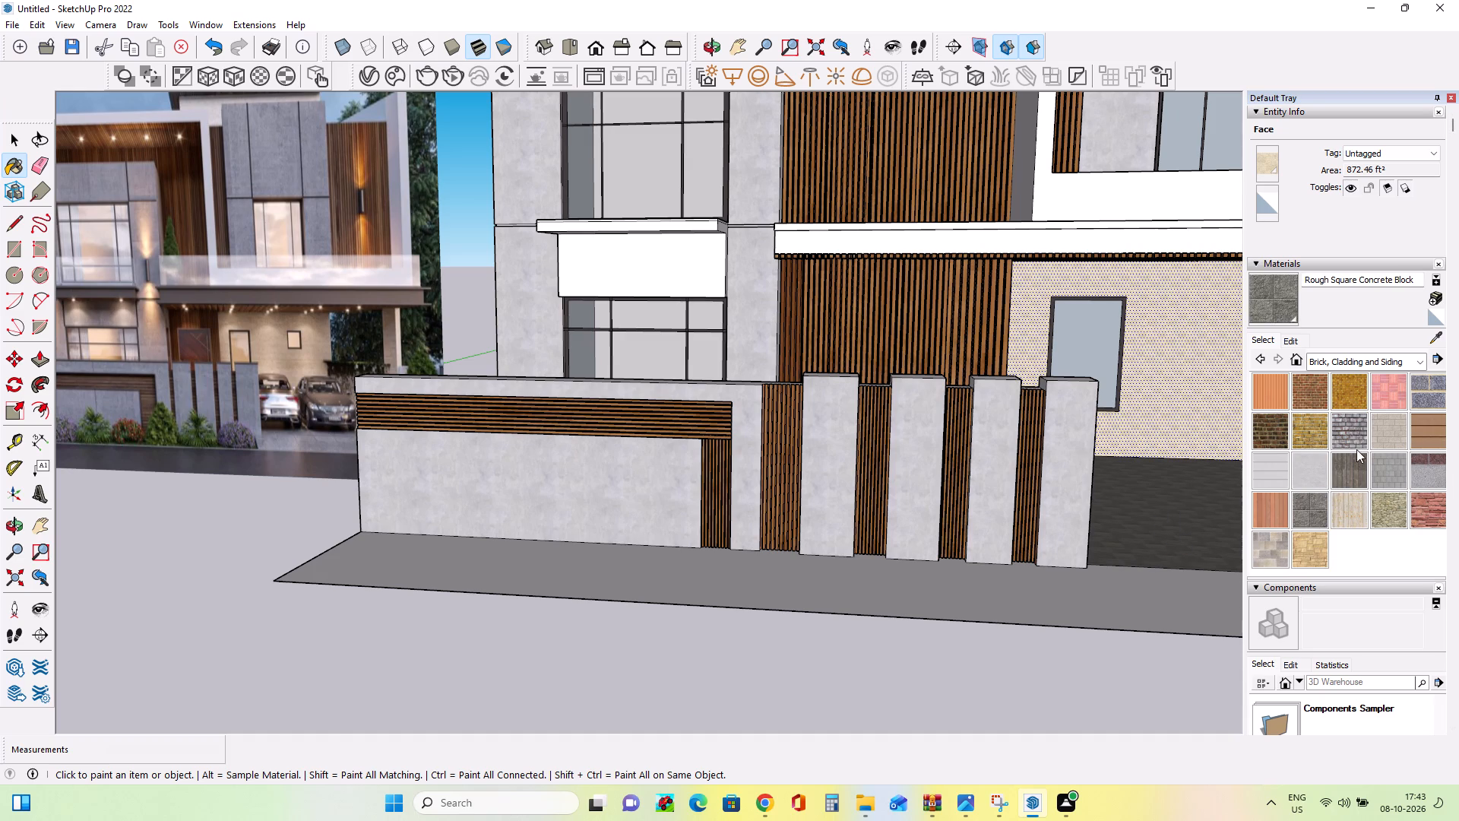
pyautogui.scroll(8, 1129, 564)
pyautogui.moveTo(1133, 577); pyautogui.dragTo(1147, 636, button='middle')
pyautogui.moveTo(1150, 654); pyautogui.dragTo(1150, 667, button='middle')
pyautogui.scroll(-4, 1150, 667)
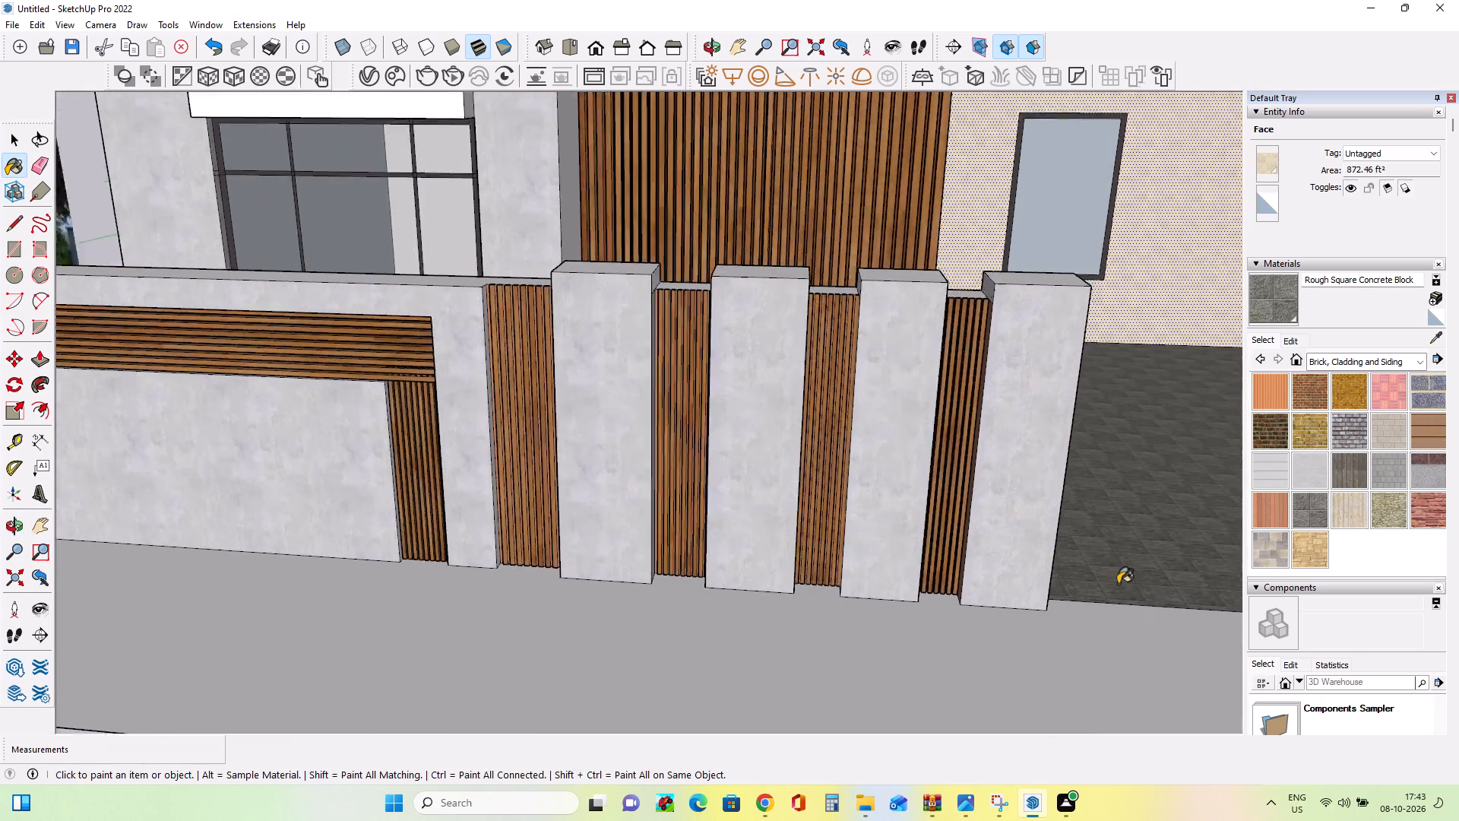
pyautogui.scroll(-5, 1118, 584)
# Create a lighter-coloured material from Rough Square Concrete Block and paint the carport floor with it.
pyautogui.click(1434, 297)
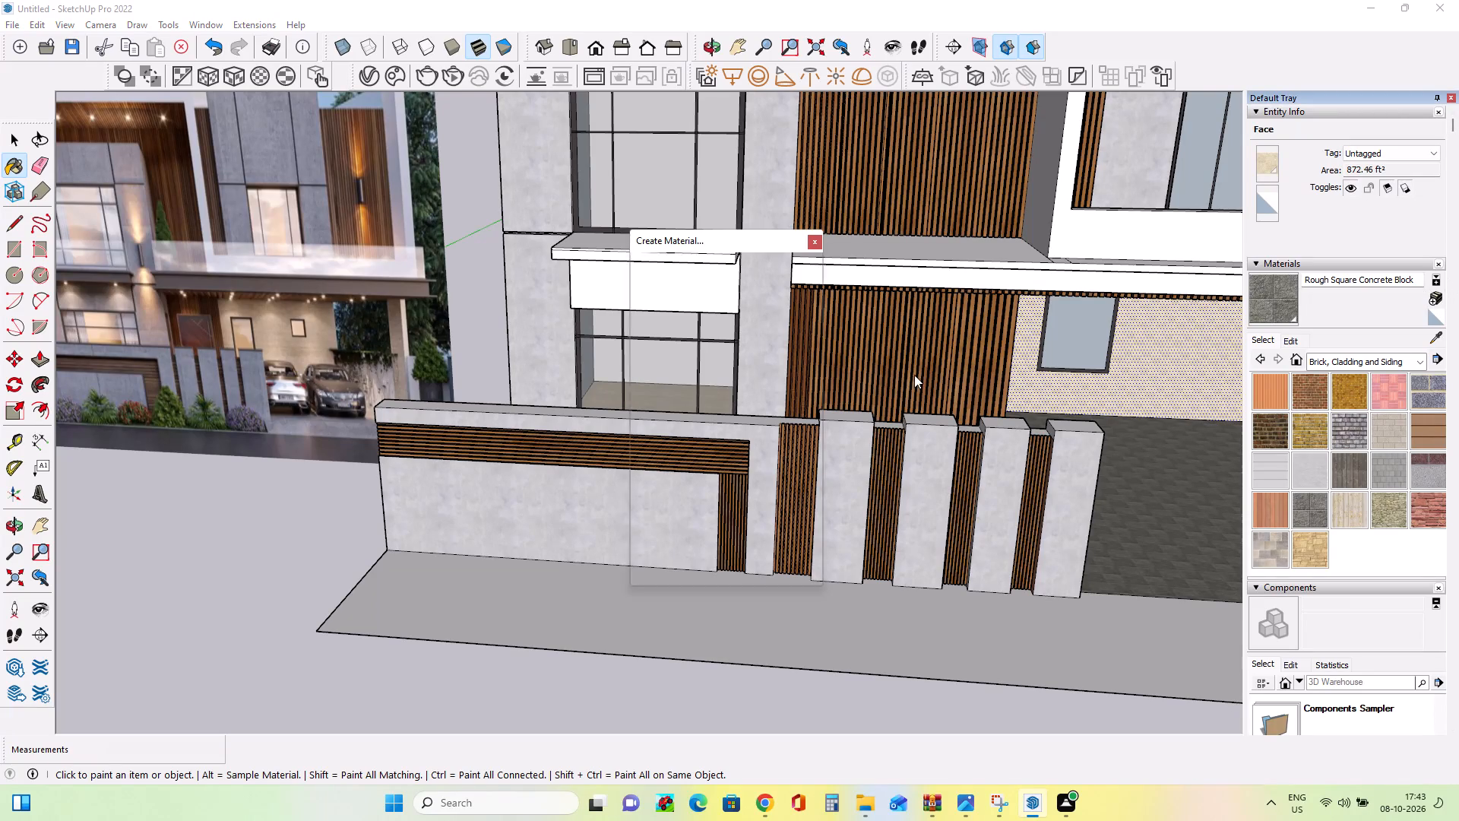
pyautogui.click(712, 383)
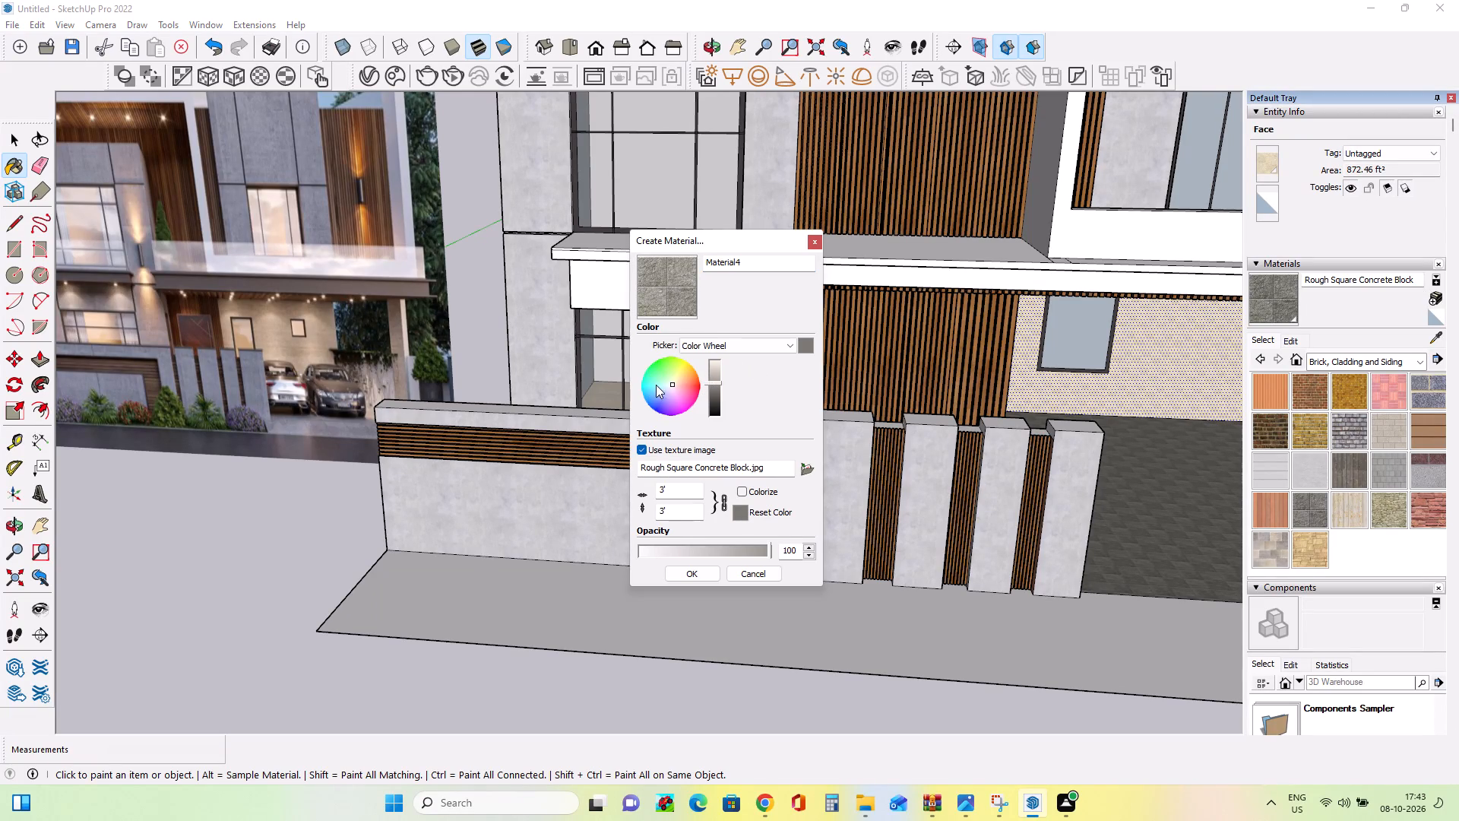
pyautogui.click(715, 376)
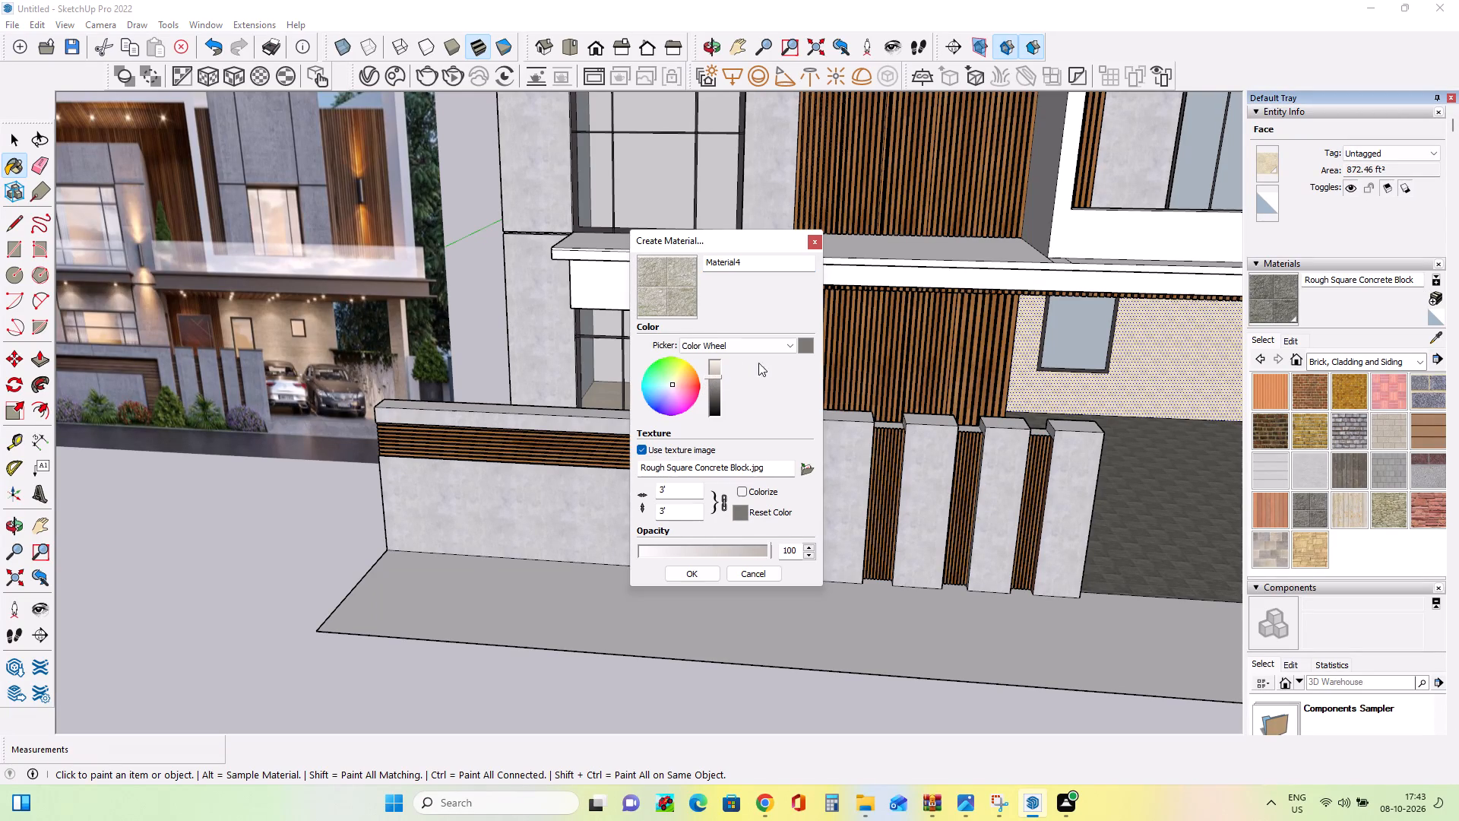
pyautogui.scroll(-4, 809, 409)
pyautogui.click(706, 572)
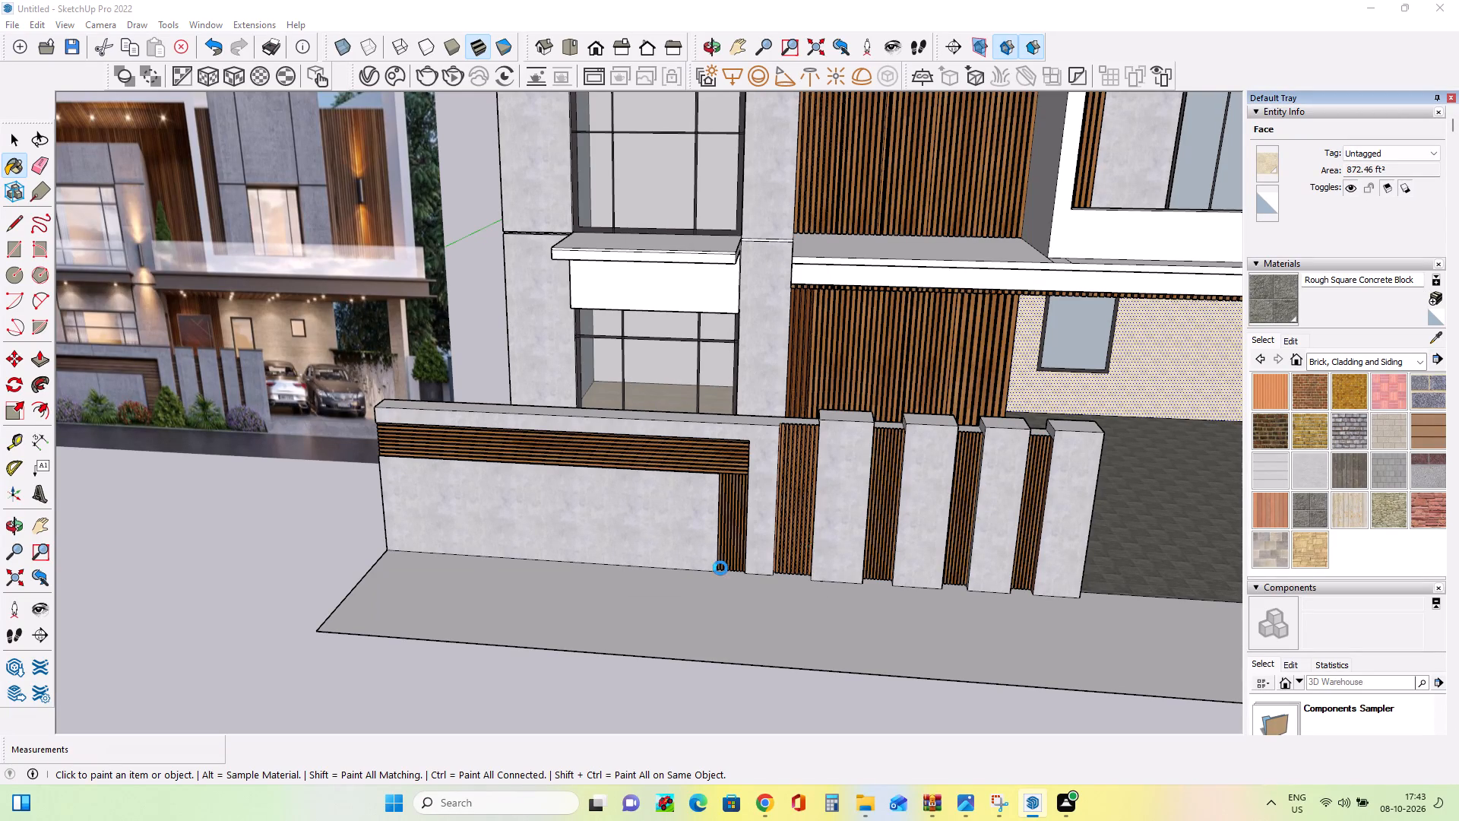
pyautogui.click(1184, 525)
# Create another material from the lightened concrete block paving with its texture size set to 5'.
pyautogui.scroll(-7, 966, 515)
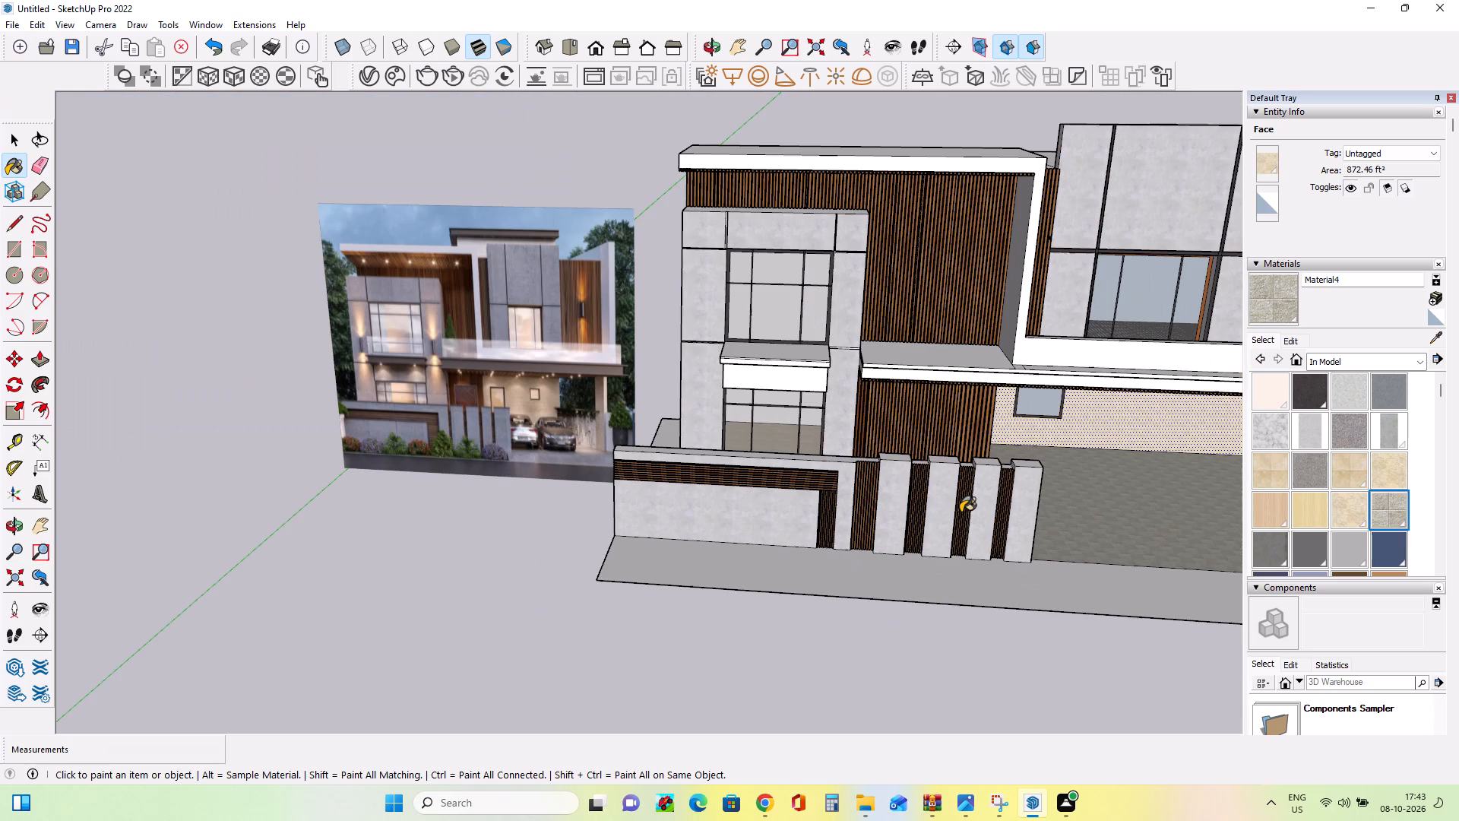
pyautogui.scroll(4, 1098, 546)
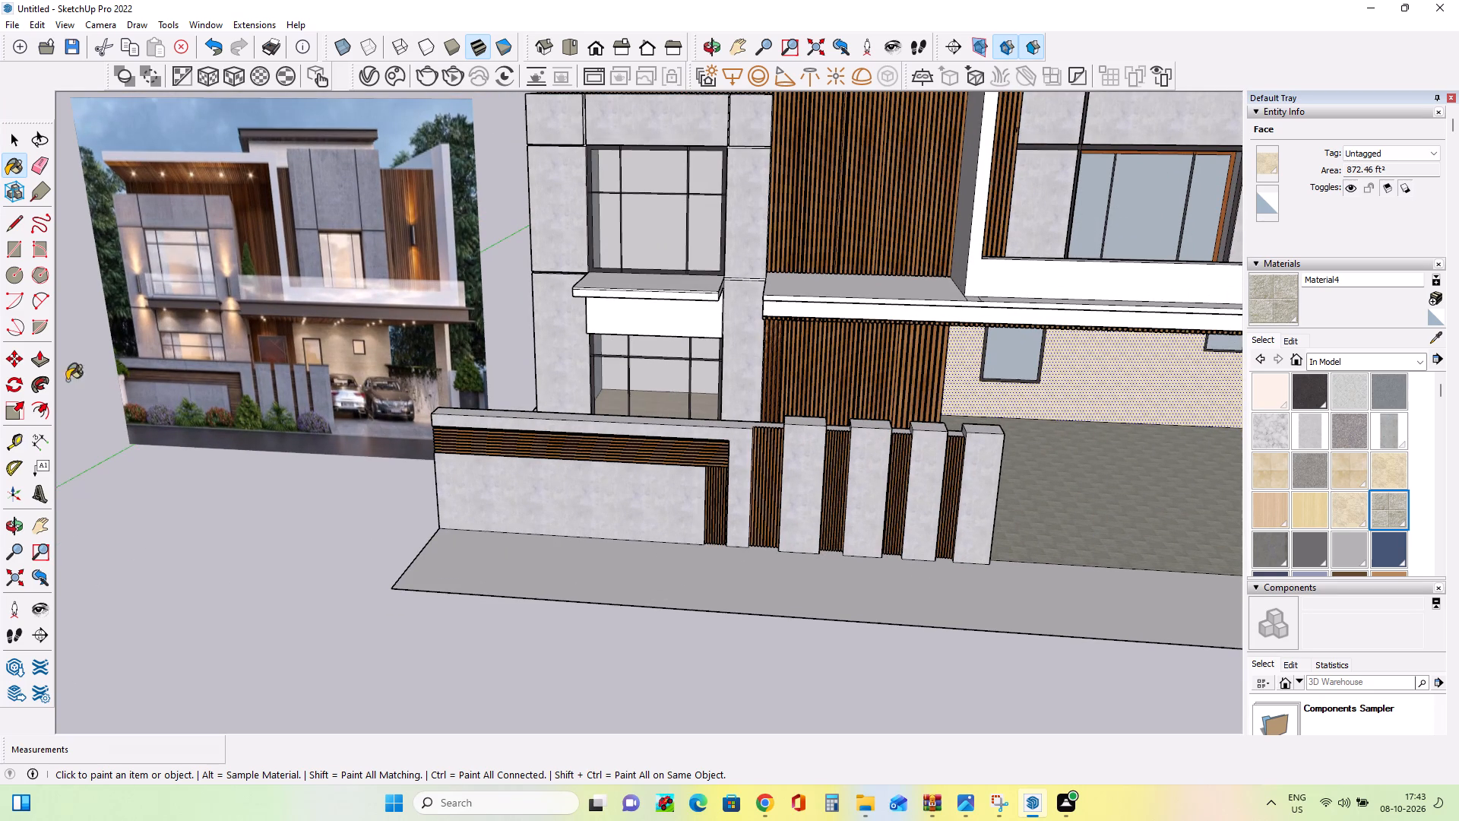
pyautogui.click(45, 524)
pyautogui.moveTo(784, 405); pyautogui.dragTo(459, 415)
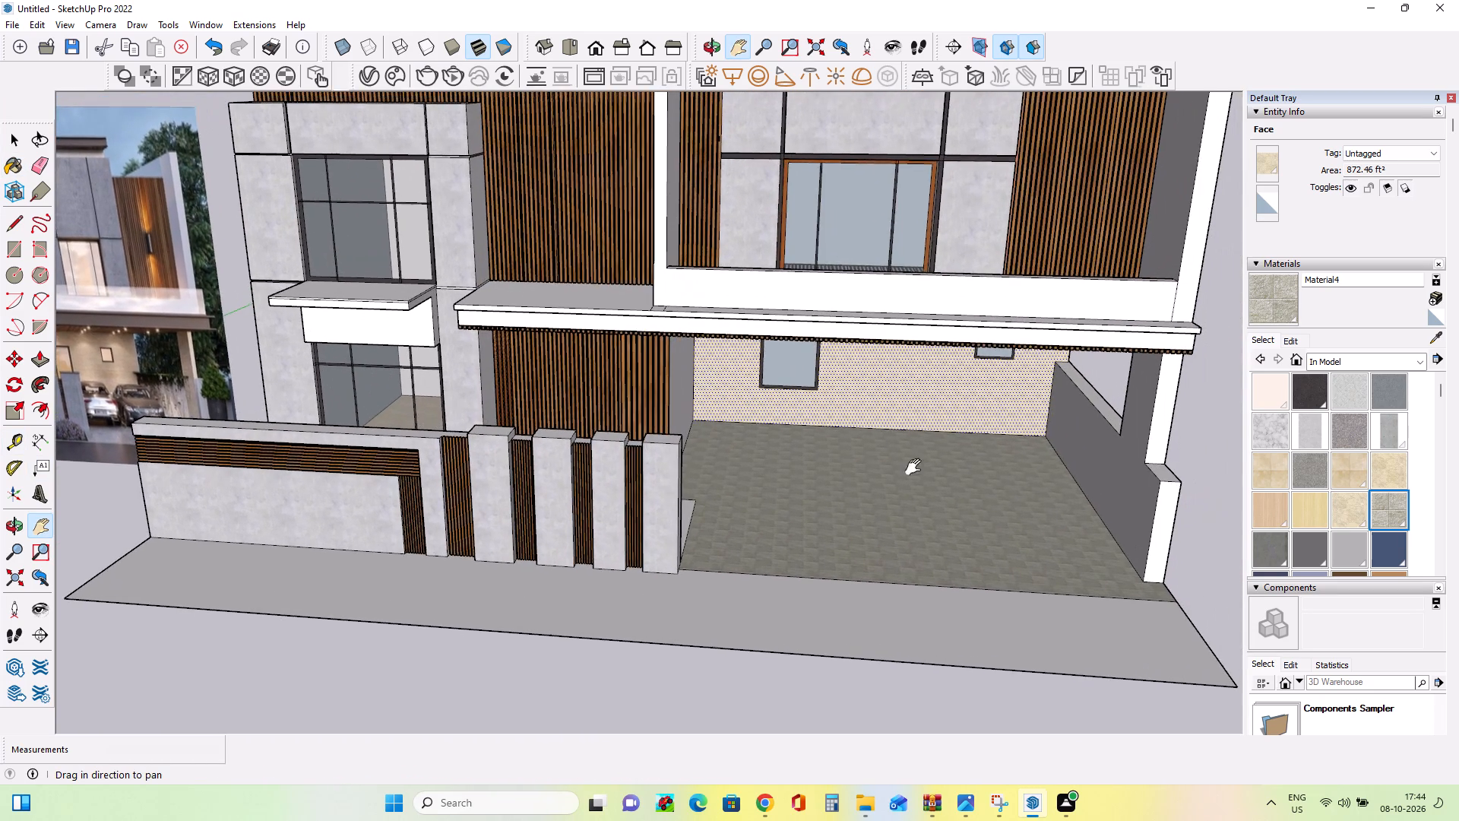
pyautogui.scroll(3, 989, 518)
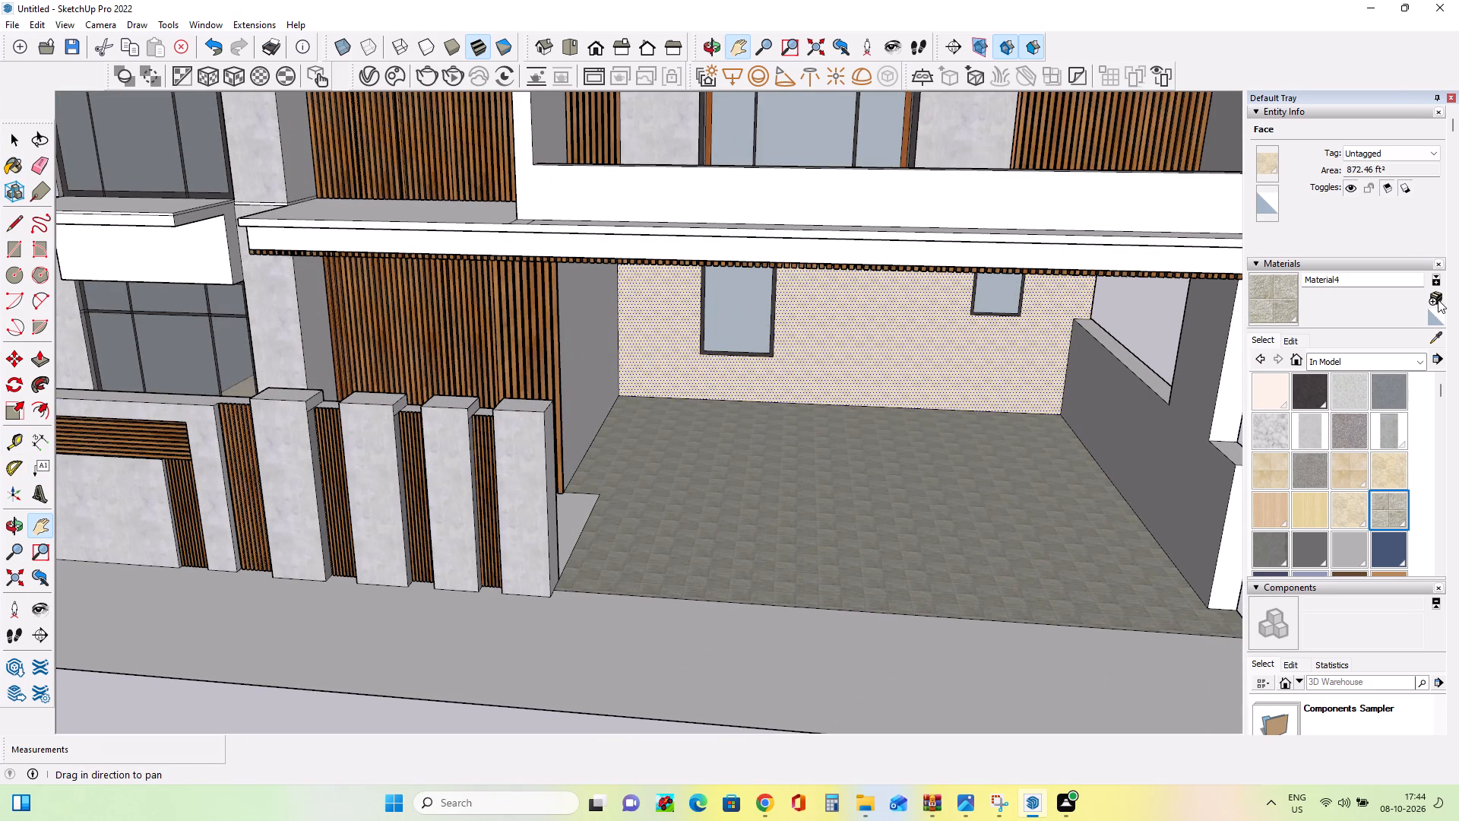
pyautogui.click(1438, 298)
pyautogui.click(685, 493)
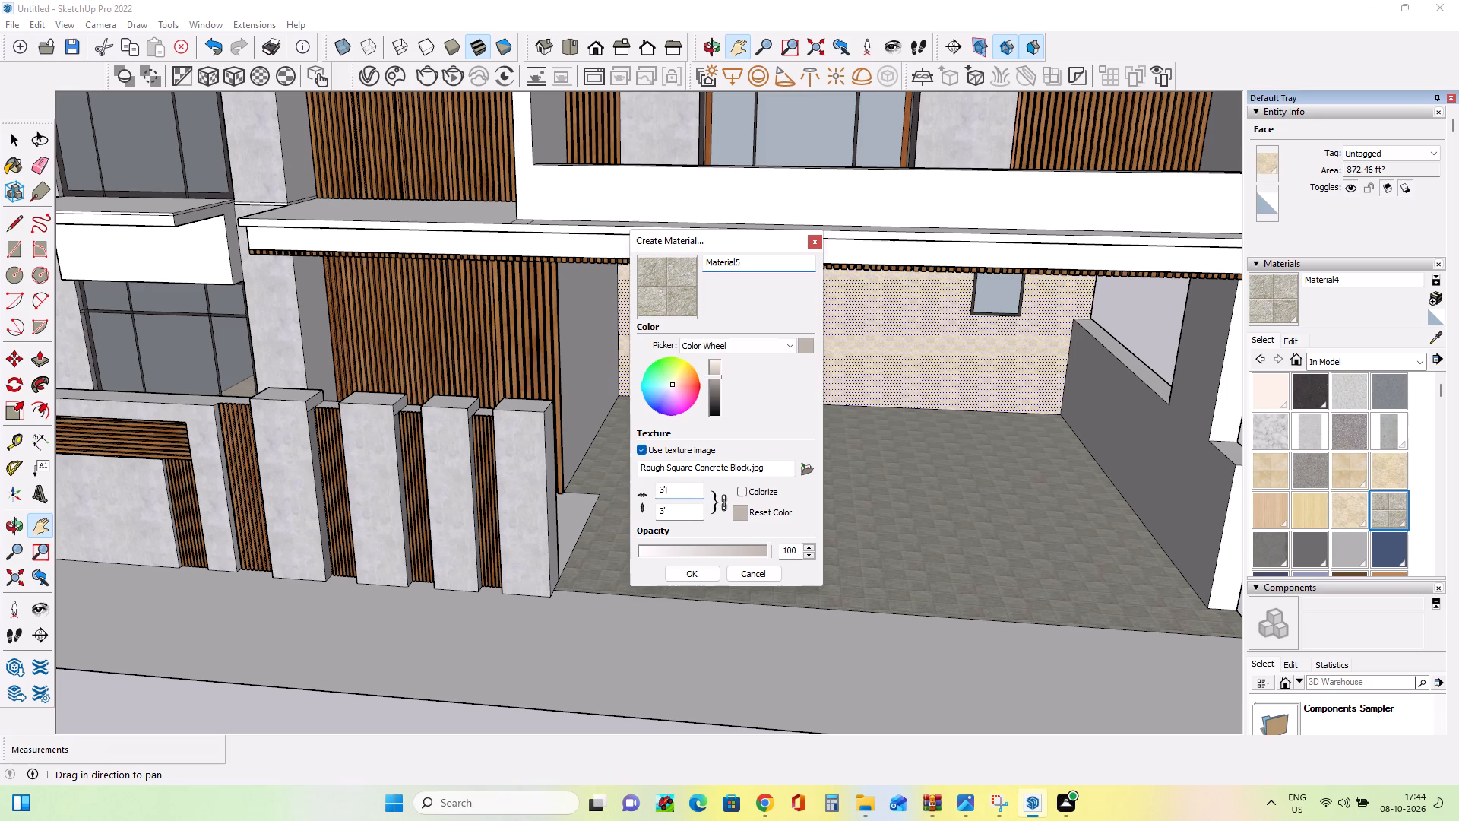
pyautogui.press('BackSpace')
pyautogui.write("5'")
pyautogui.press('BackSpace')
pyautogui.press('BackSpace')
pyautogui.press('BackSpace')
pyautogui.write("5'")
pyautogui.click(707, 574)
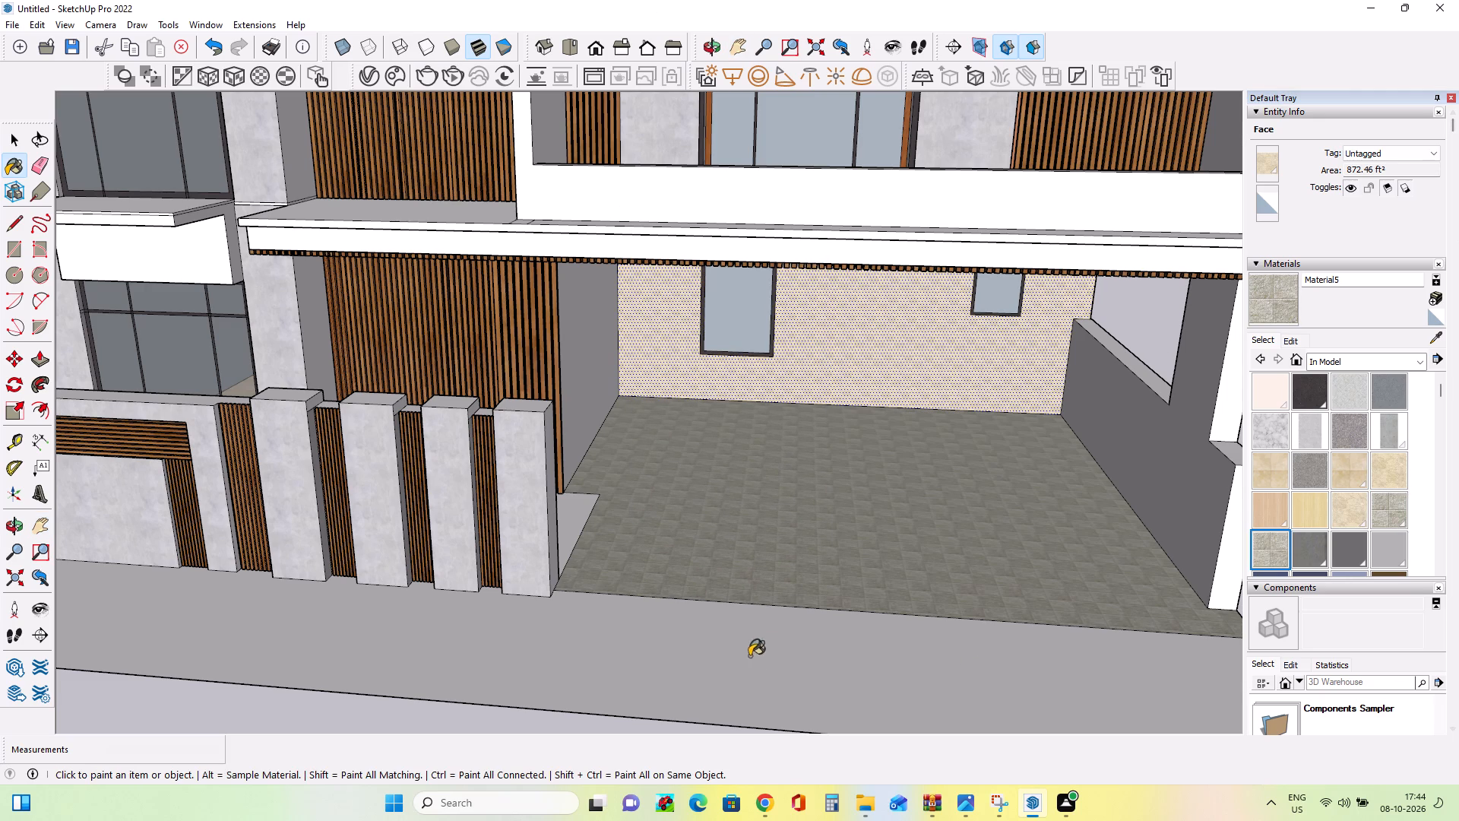
# Paint the carport floor with the concrete block paving material that has the 5' texture size.
pyautogui.click(866, 546)
pyautogui.scroll(-8, 927, 554)
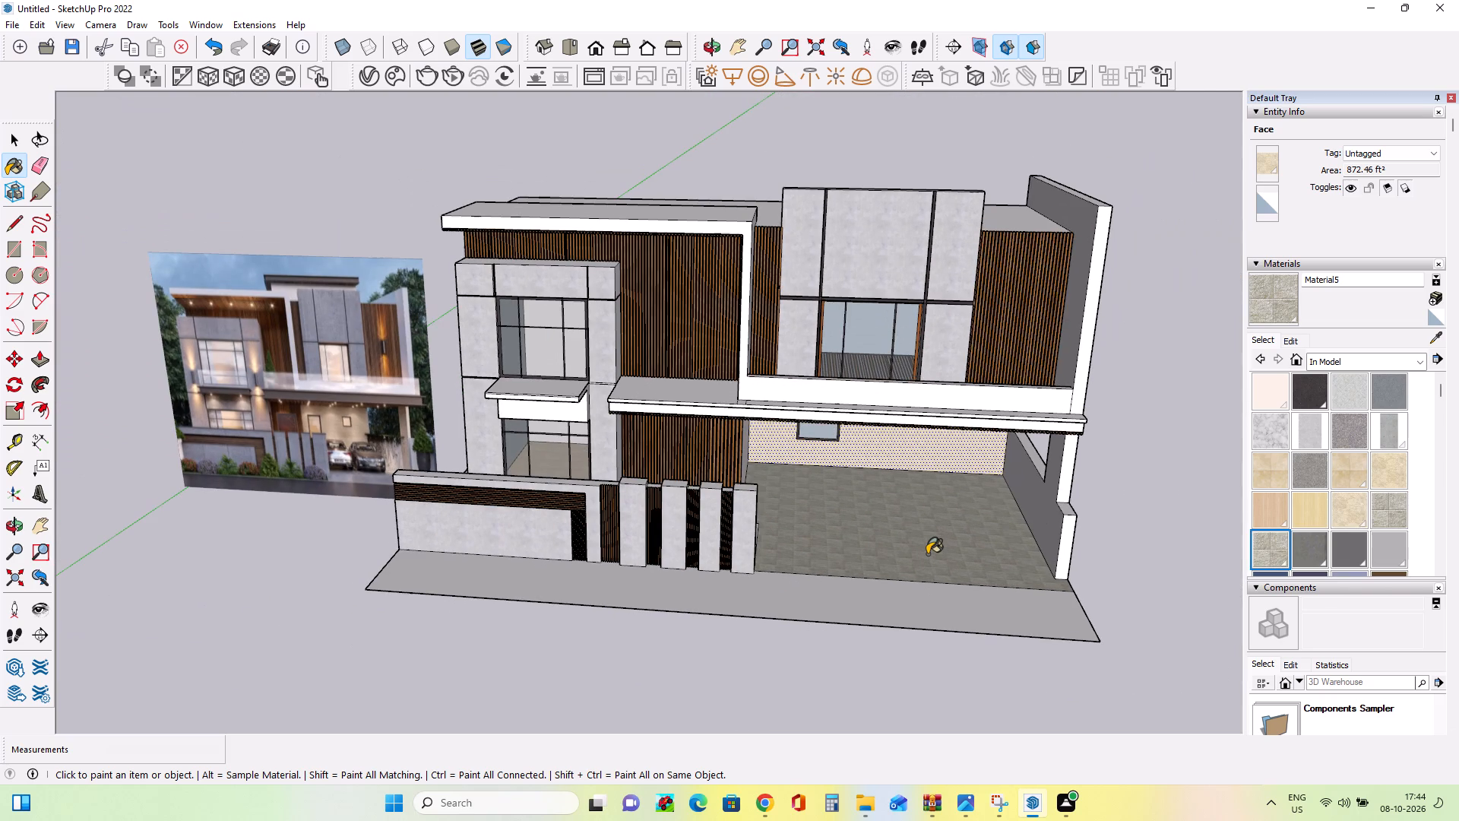
# Draw a rectangle about 26' 9 3/4" by 3' 3 3/4" on the ground along the base of the boundary wall's long panel.
pyautogui.scroll(2, 692, 643)
pyautogui.moveTo(696, 641); pyautogui.dragTo(733, 652, button='middle')
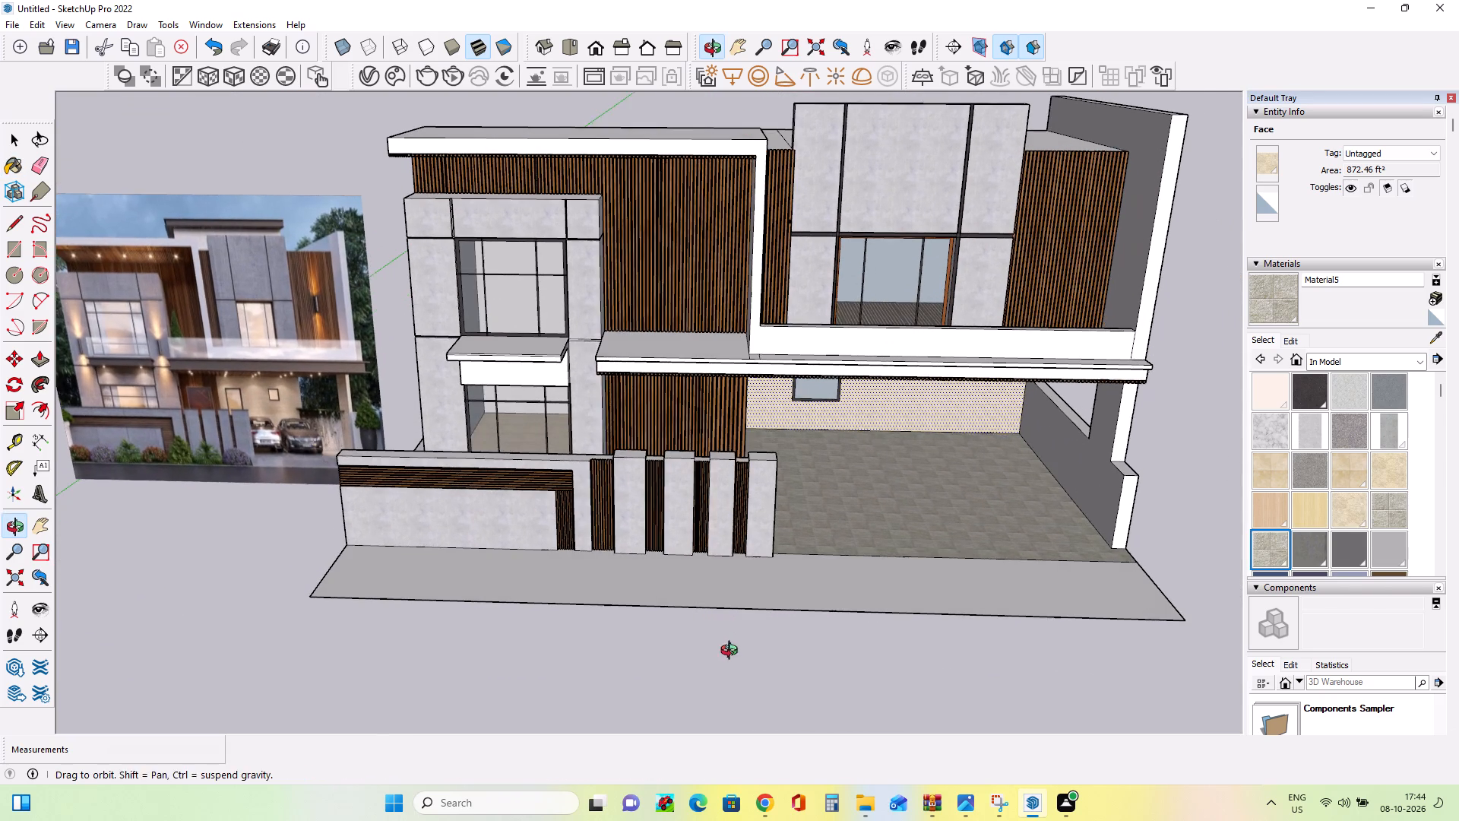
pyautogui.moveTo(733, 652); pyautogui.dragTo(734, 654, button='middle')
pyautogui.scroll(8, 221, 496)
pyautogui.scroll(-3, 264, 485)
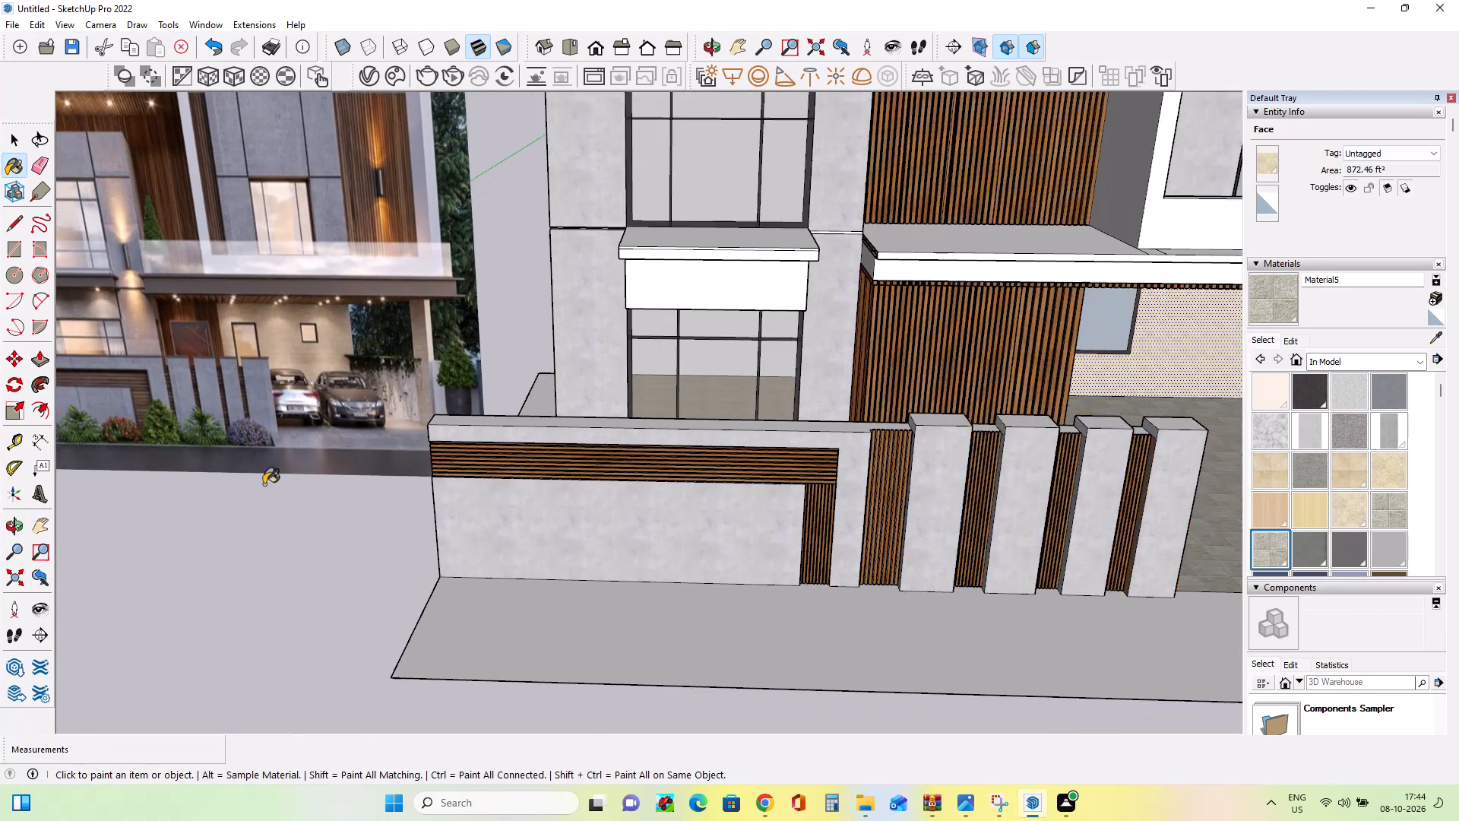
pyautogui.scroll(-7, 264, 484)
pyautogui.scroll(2, 267, 481)
pyautogui.moveTo(340, 483); pyautogui.dragTo(366, 483, button='middle')
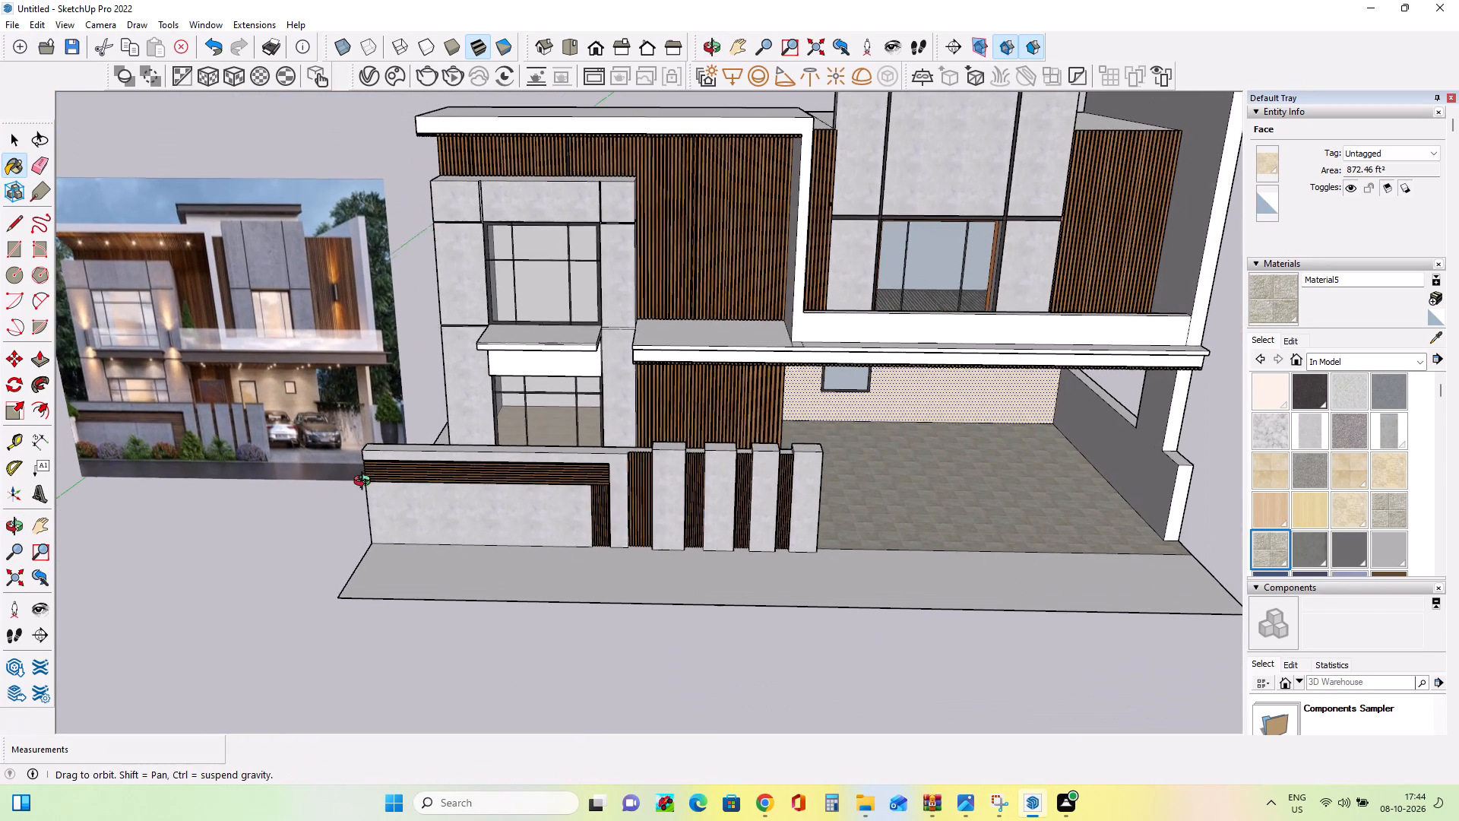
pyautogui.moveTo(366, 483); pyautogui.dragTo(545, 446, button='middle')
pyautogui.moveTo(726, 496); pyautogui.dragTo(537, 547, button='middle')
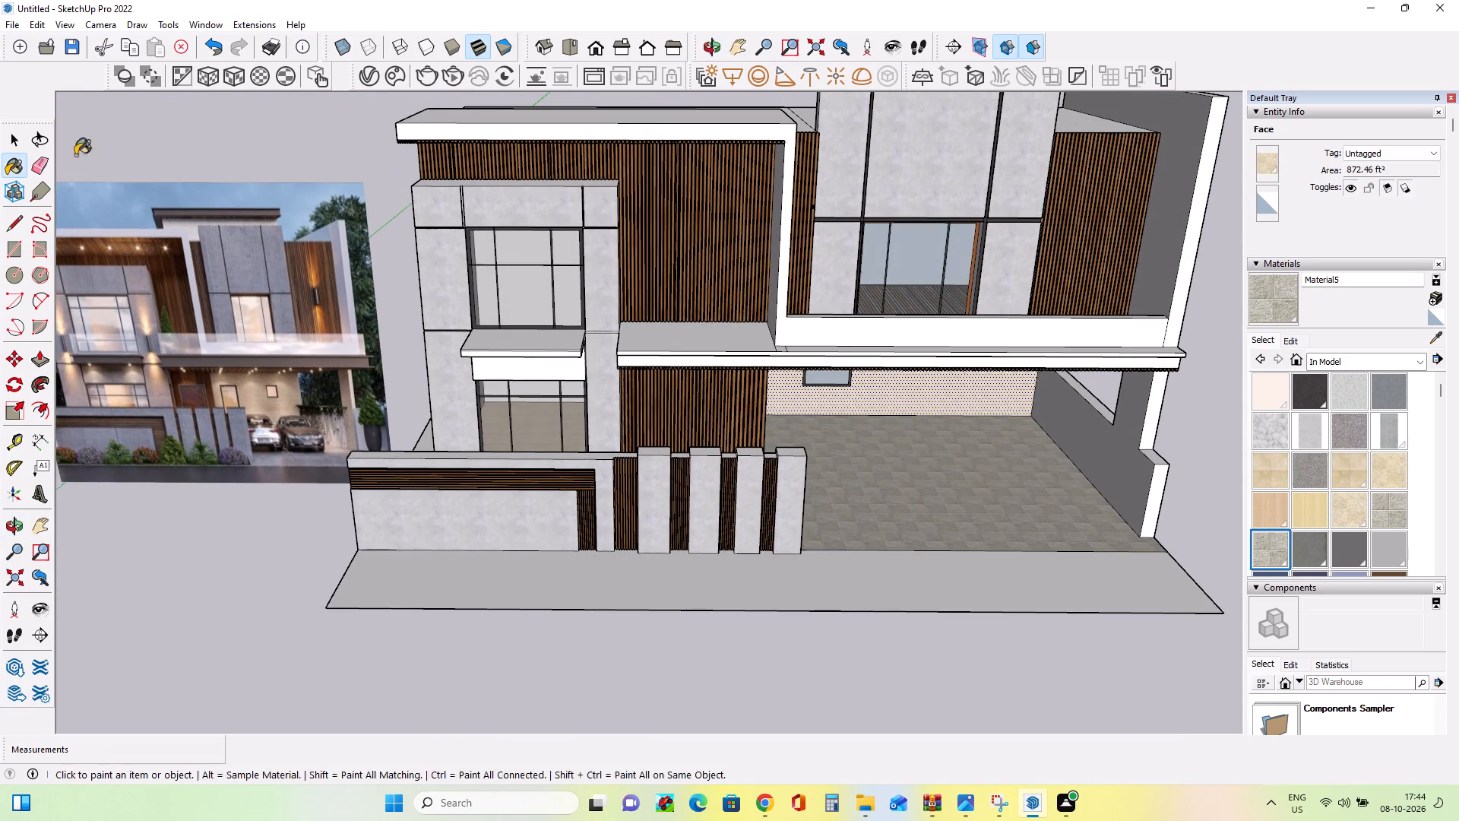
pyautogui.click(8, 246)
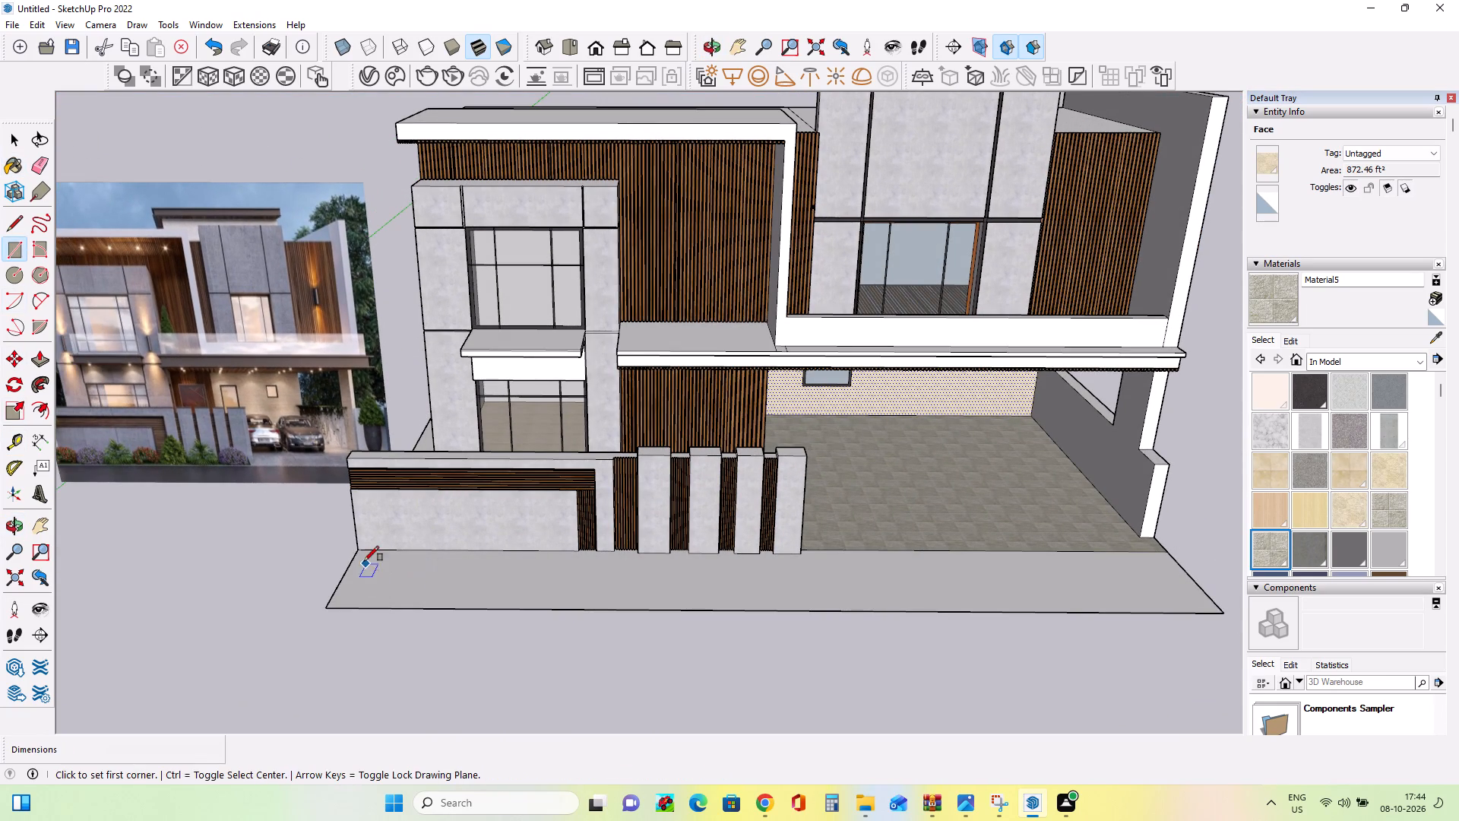
pyautogui.click(356, 547)
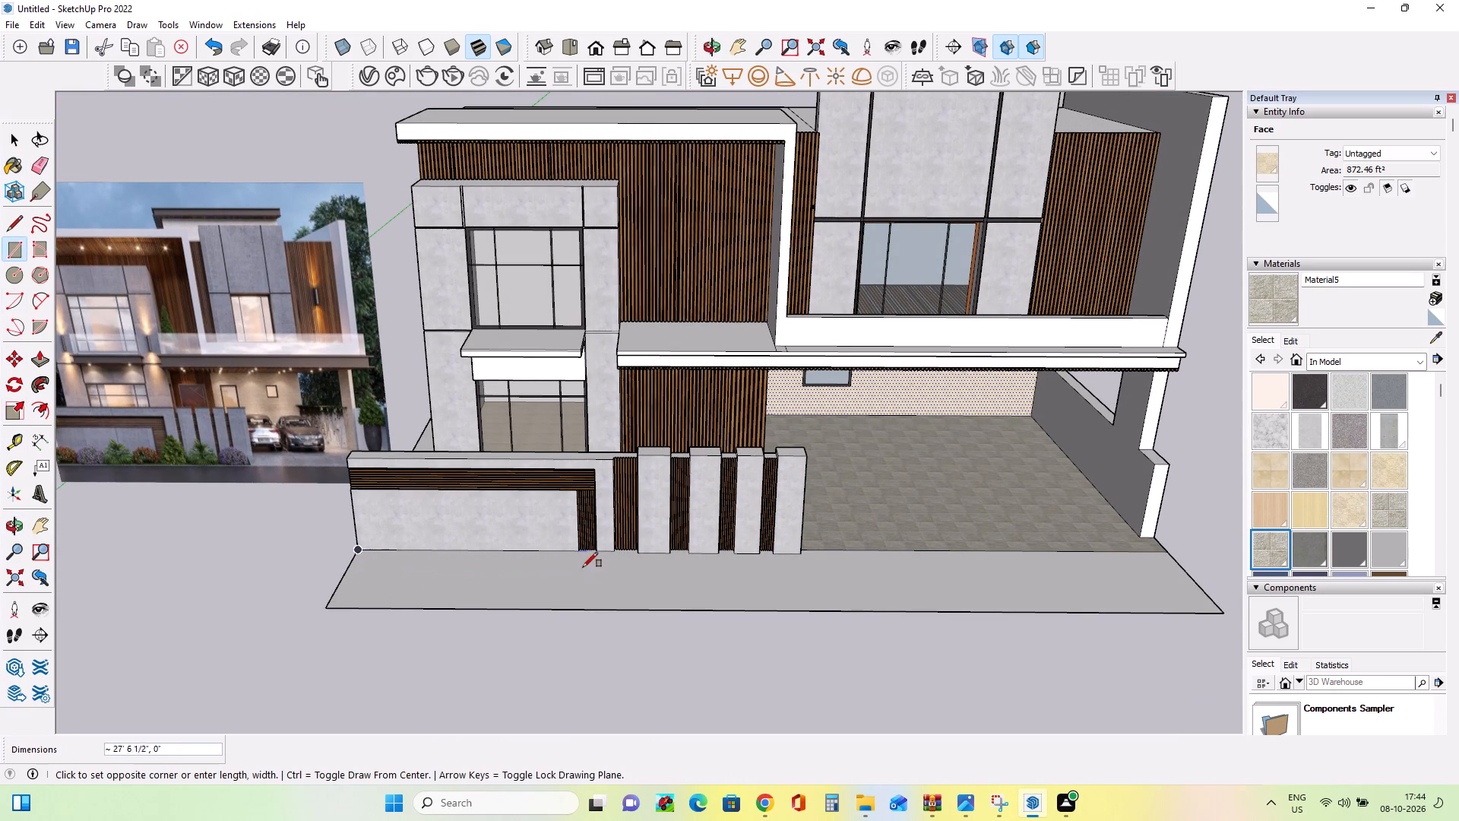
pyautogui.scroll(4, 571, 565)
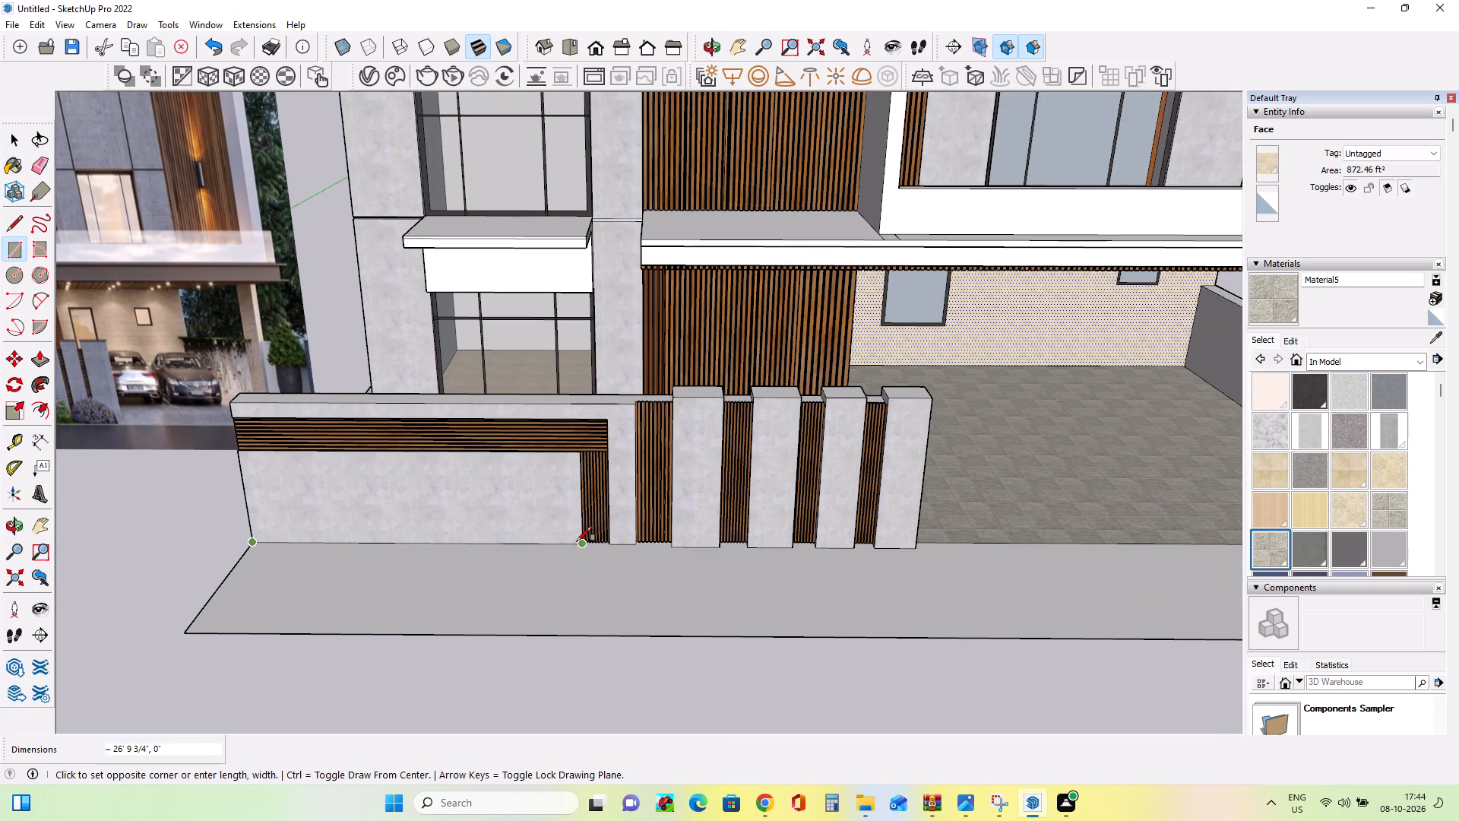
pyautogui.click(579, 544)
pyautogui.click(577, 565)
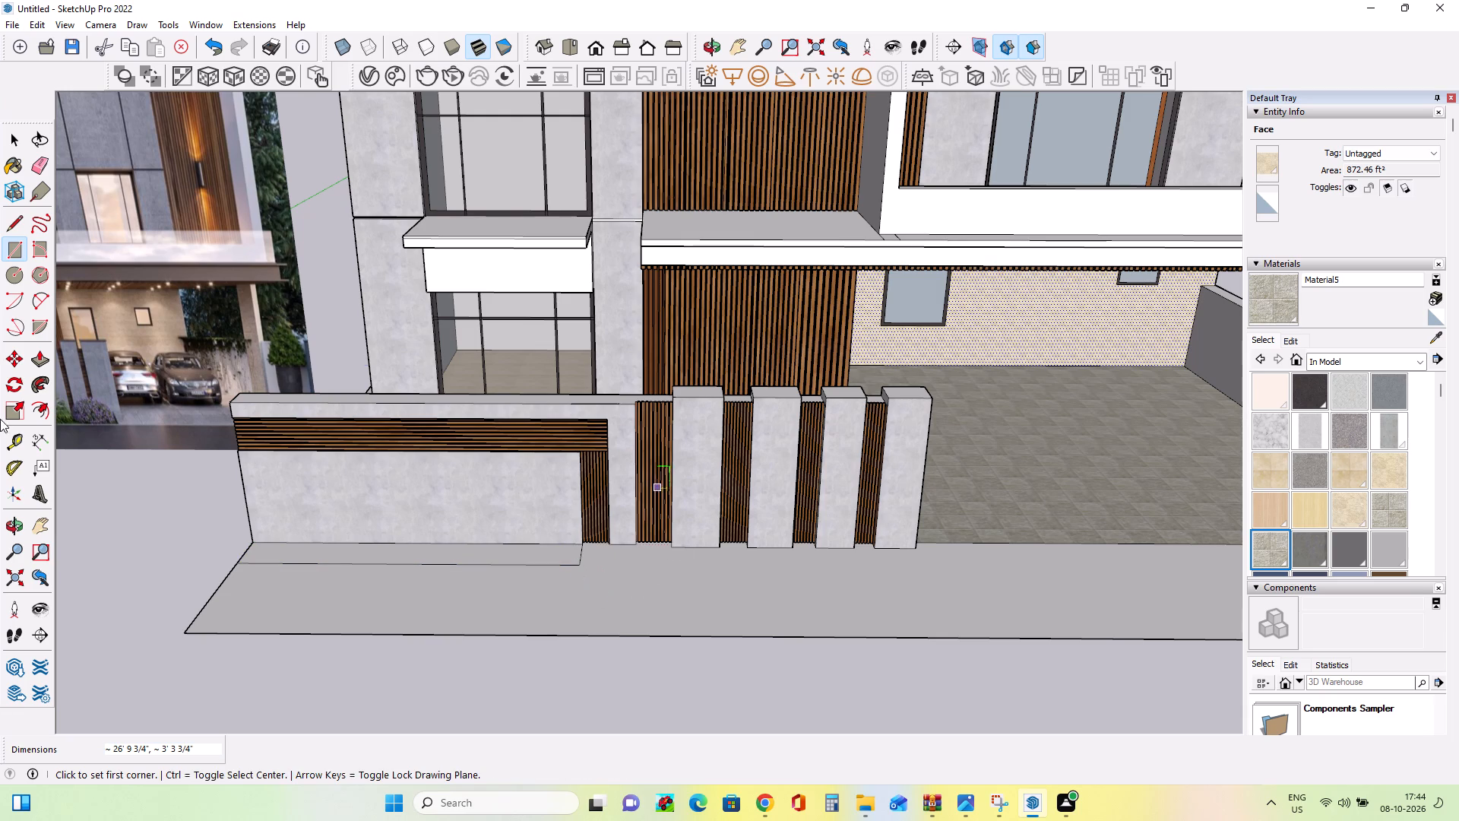
# Push/Pull the rectangle in front of the boundary wall up about 7 13/16" as a planter base.
pyautogui.click(30, 368)
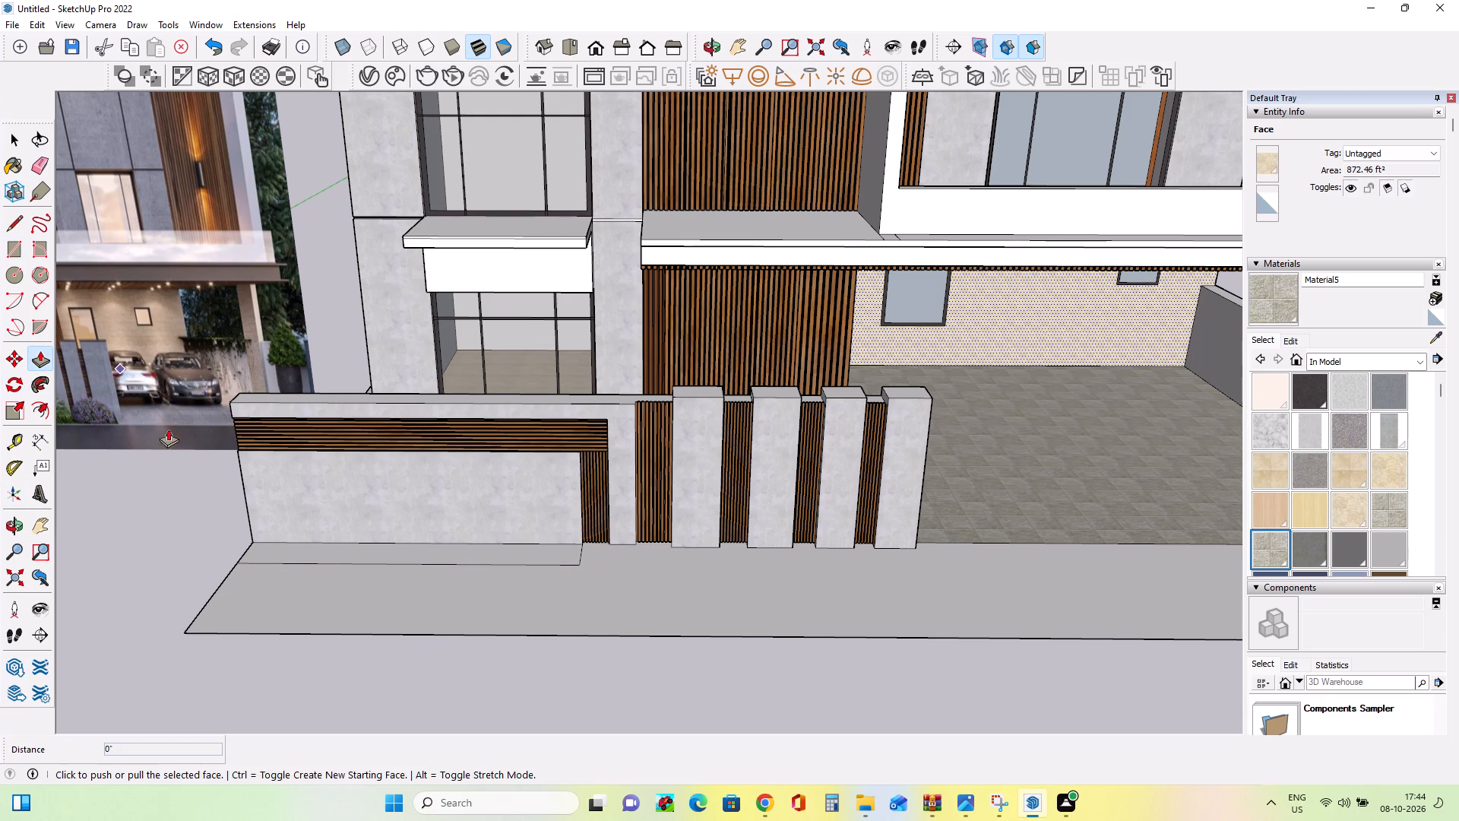
pyautogui.click(303, 553)
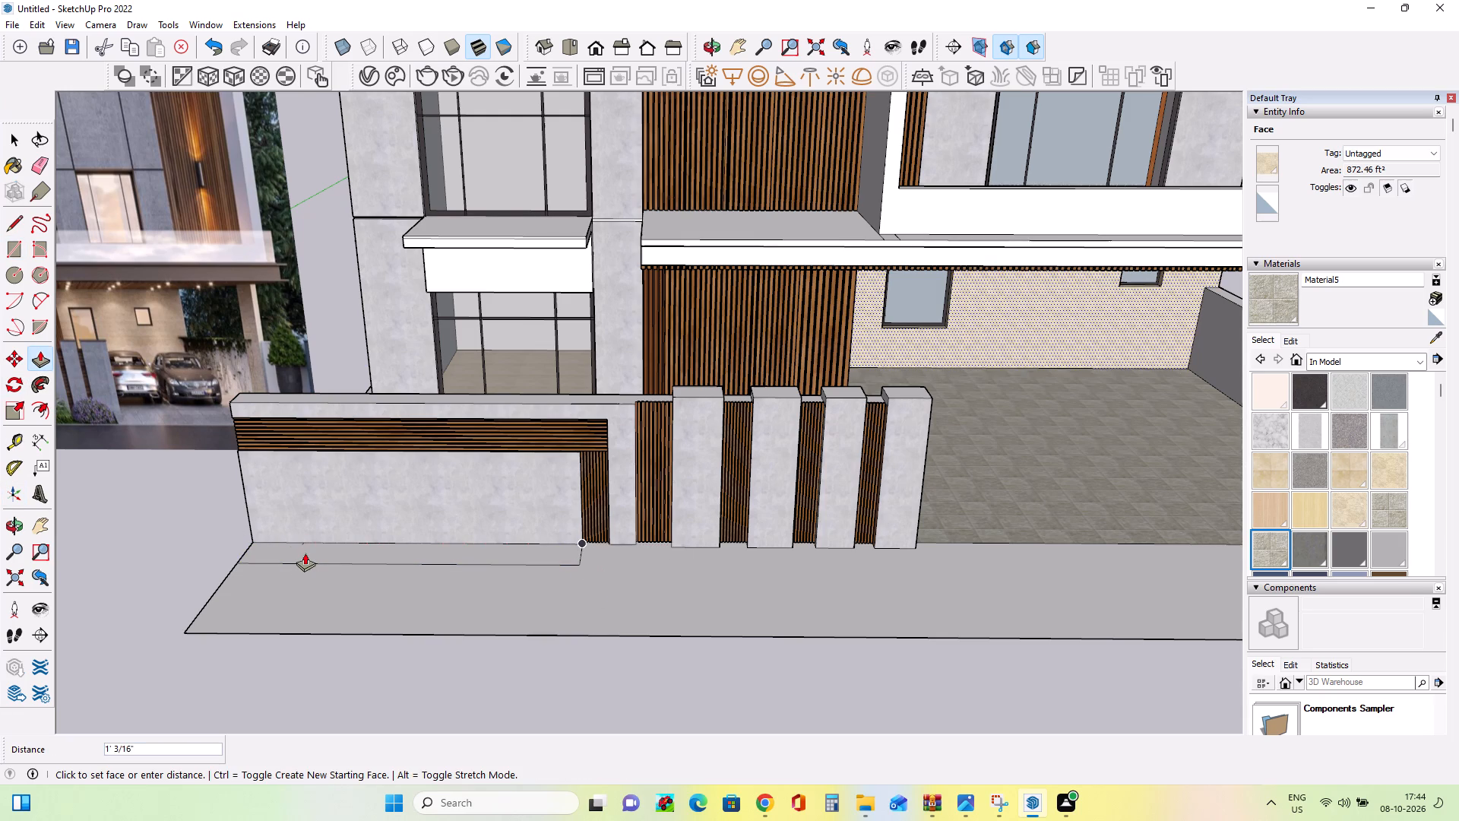
pyautogui.press('Escape')
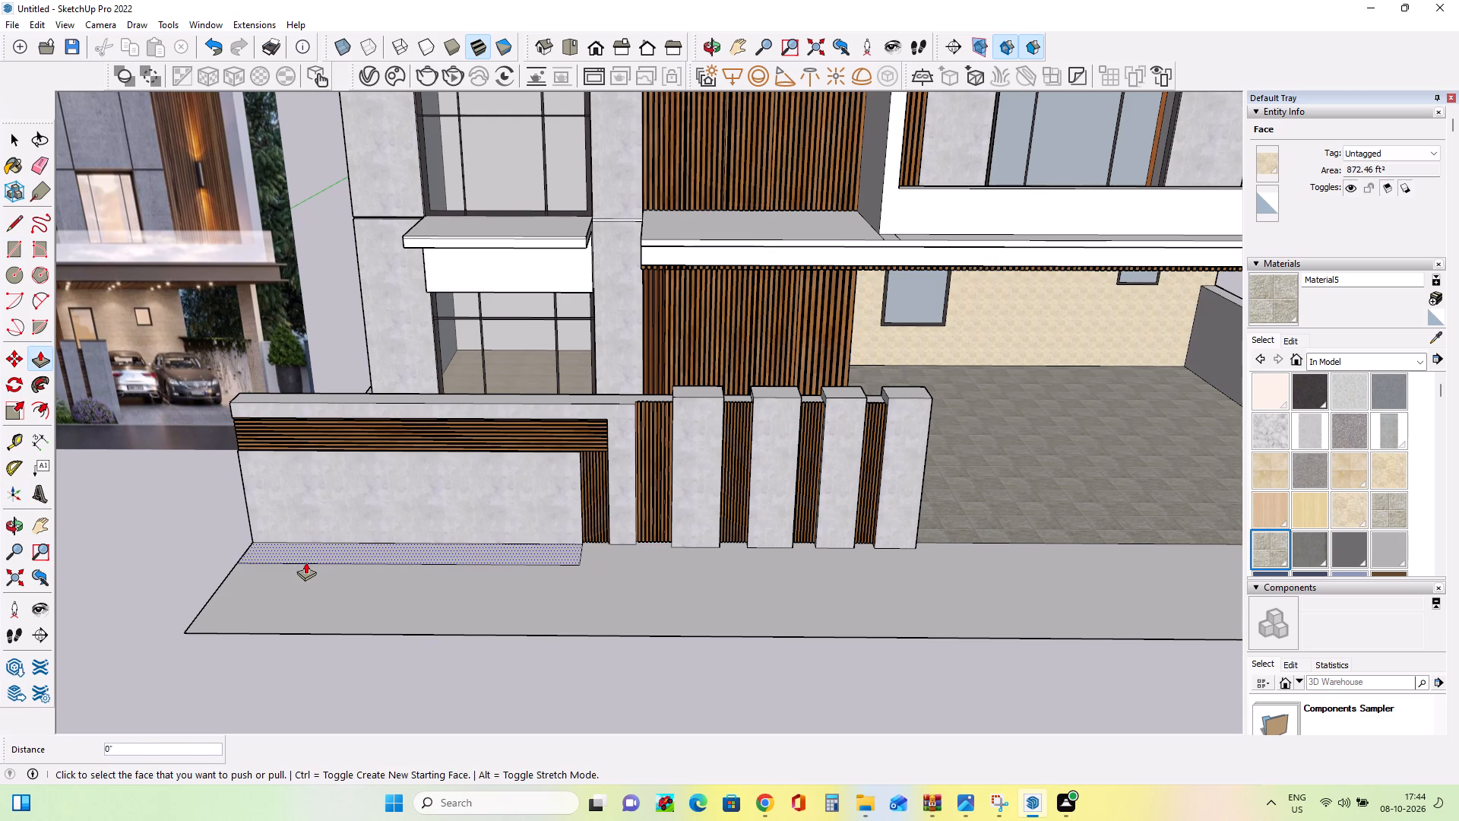
pyautogui.click(305, 562)
pyautogui.click(306, 554)
# Offset the planter base's top face slightly inward to outline a thin rim.
pyautogui.moveTo(420, 576); pyautogui.dragTo(538, 557, button='middle')
pyautogui.scroll(3, 517, 563)
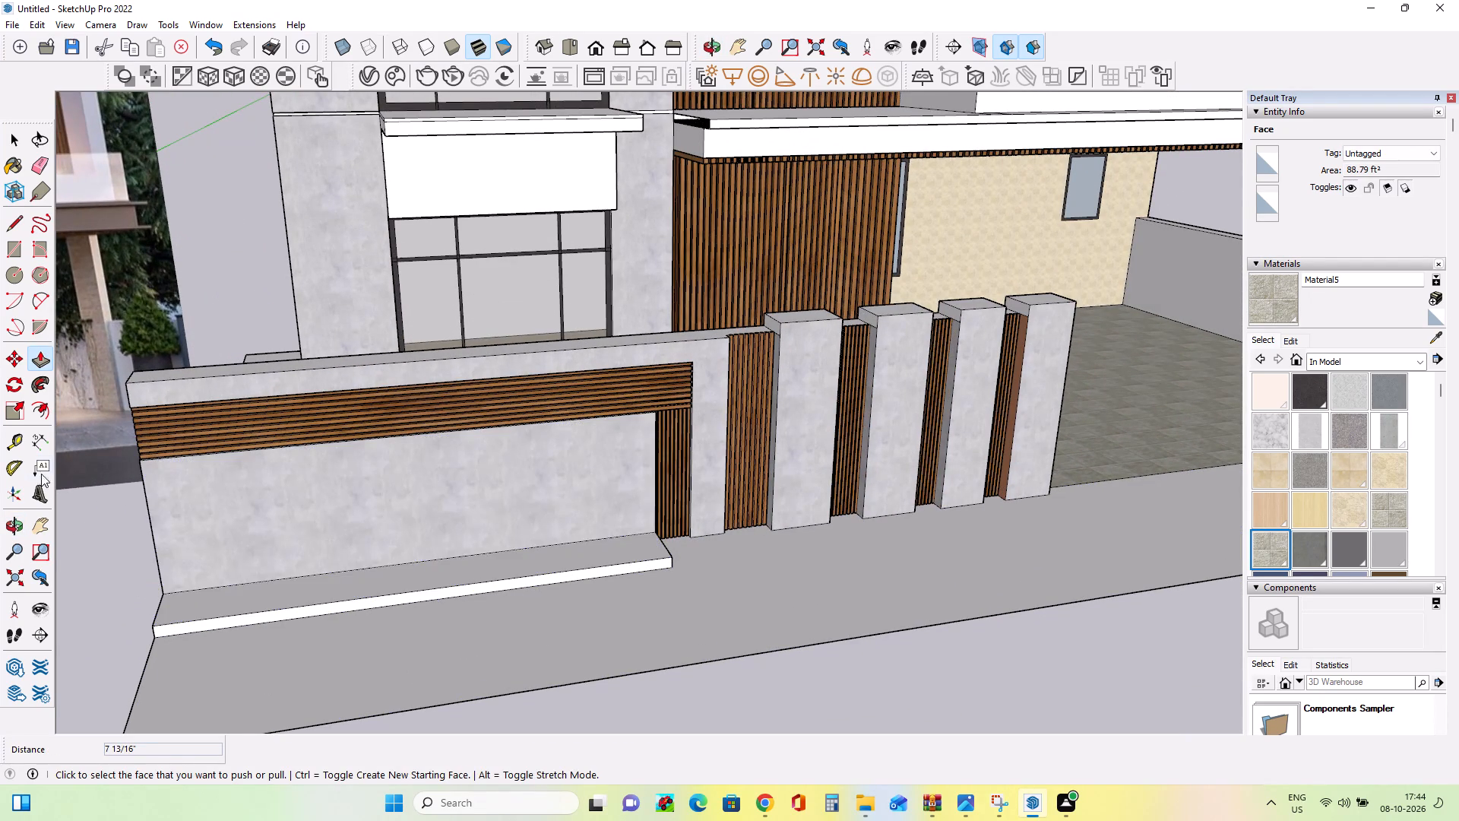
pyautogui.click(33, 409)
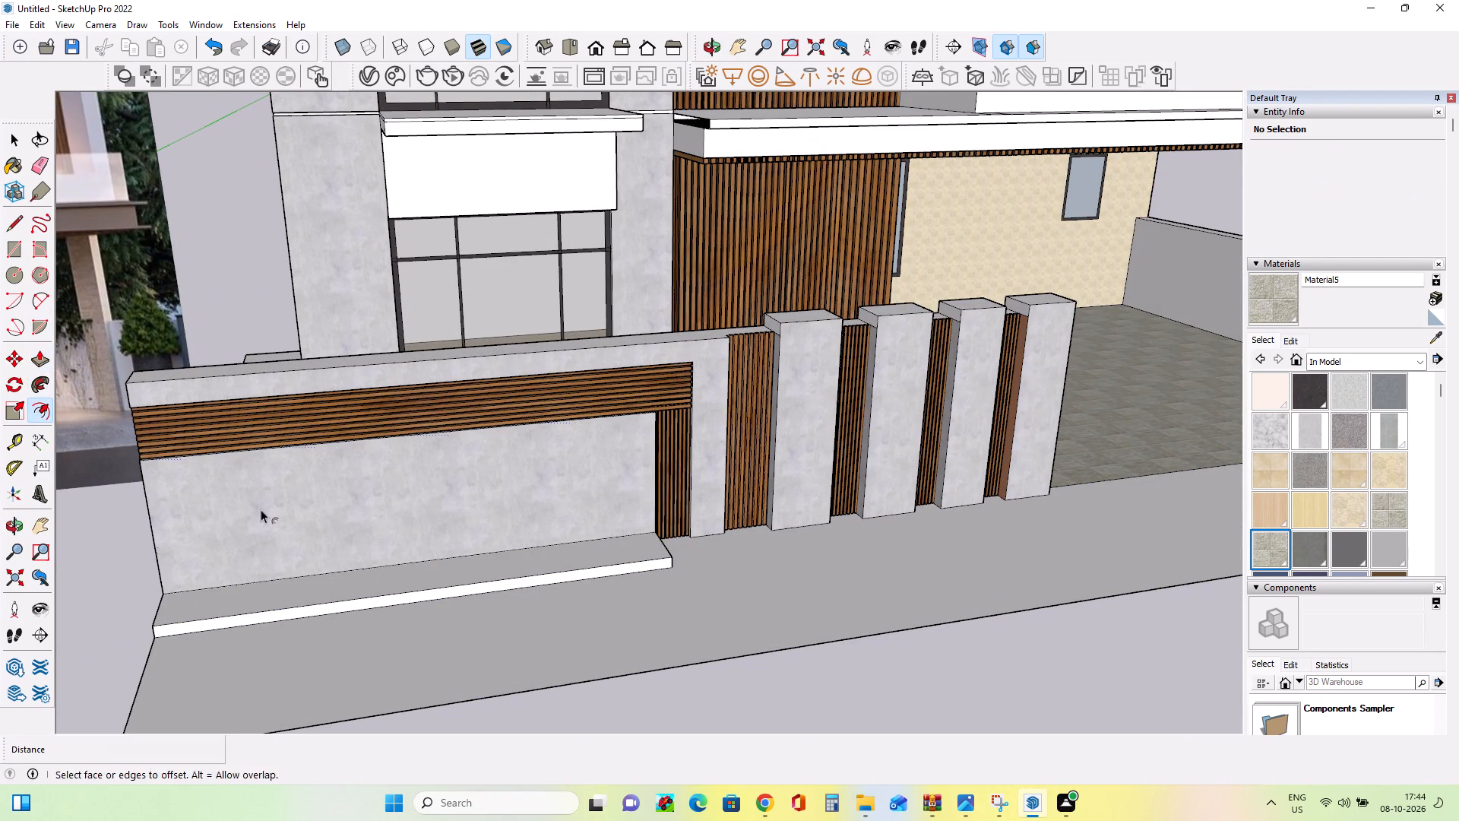
pyautogui.click(350, 592)
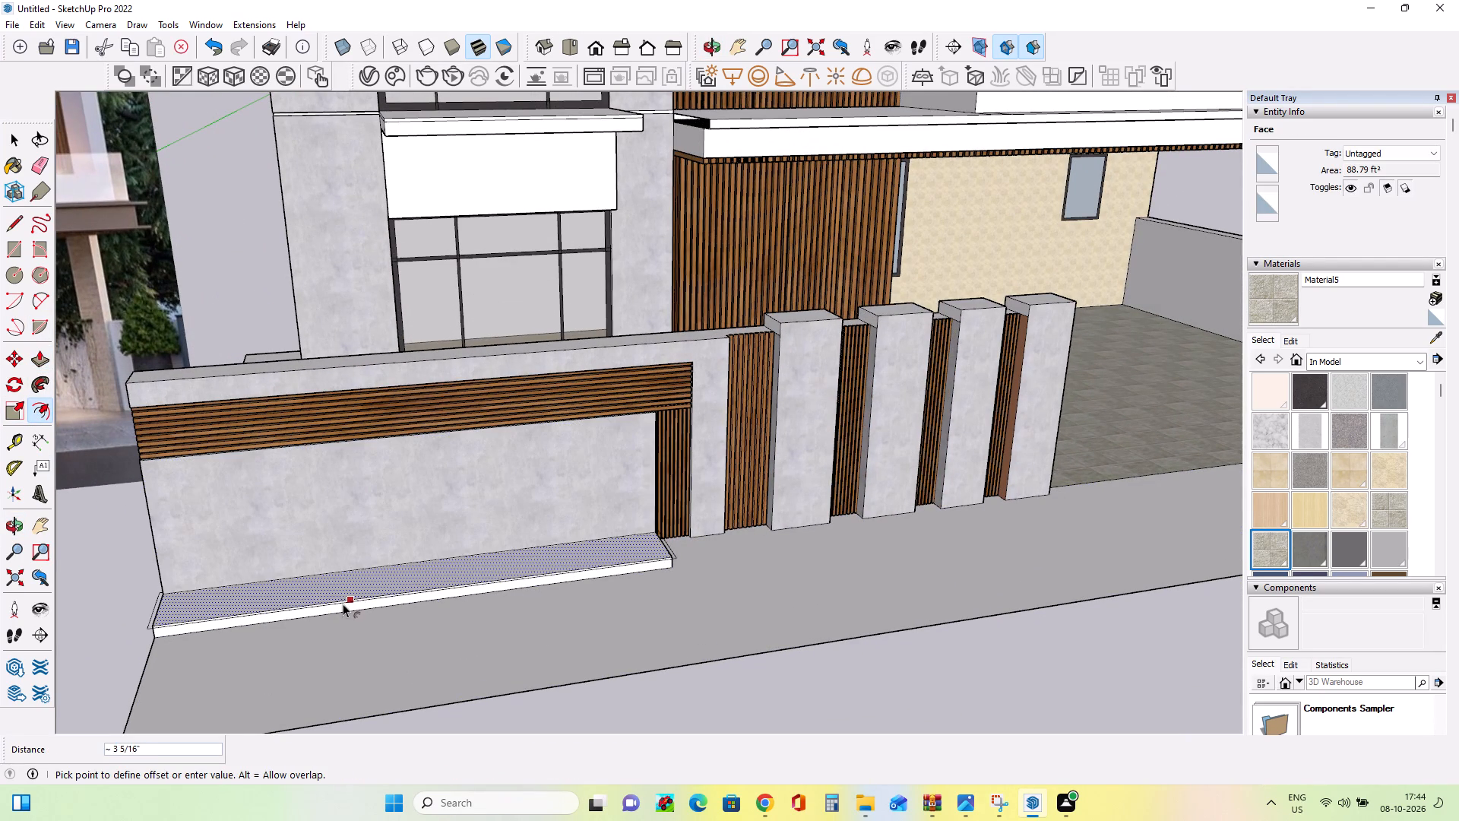
pyautogui.click(347, 598)
# Push the planter's inner top face down about 7 1/8" to hollow it out.
pyautogui.moveTo(473, 598); pyautogui.dragTo(467, 636, button='middle')
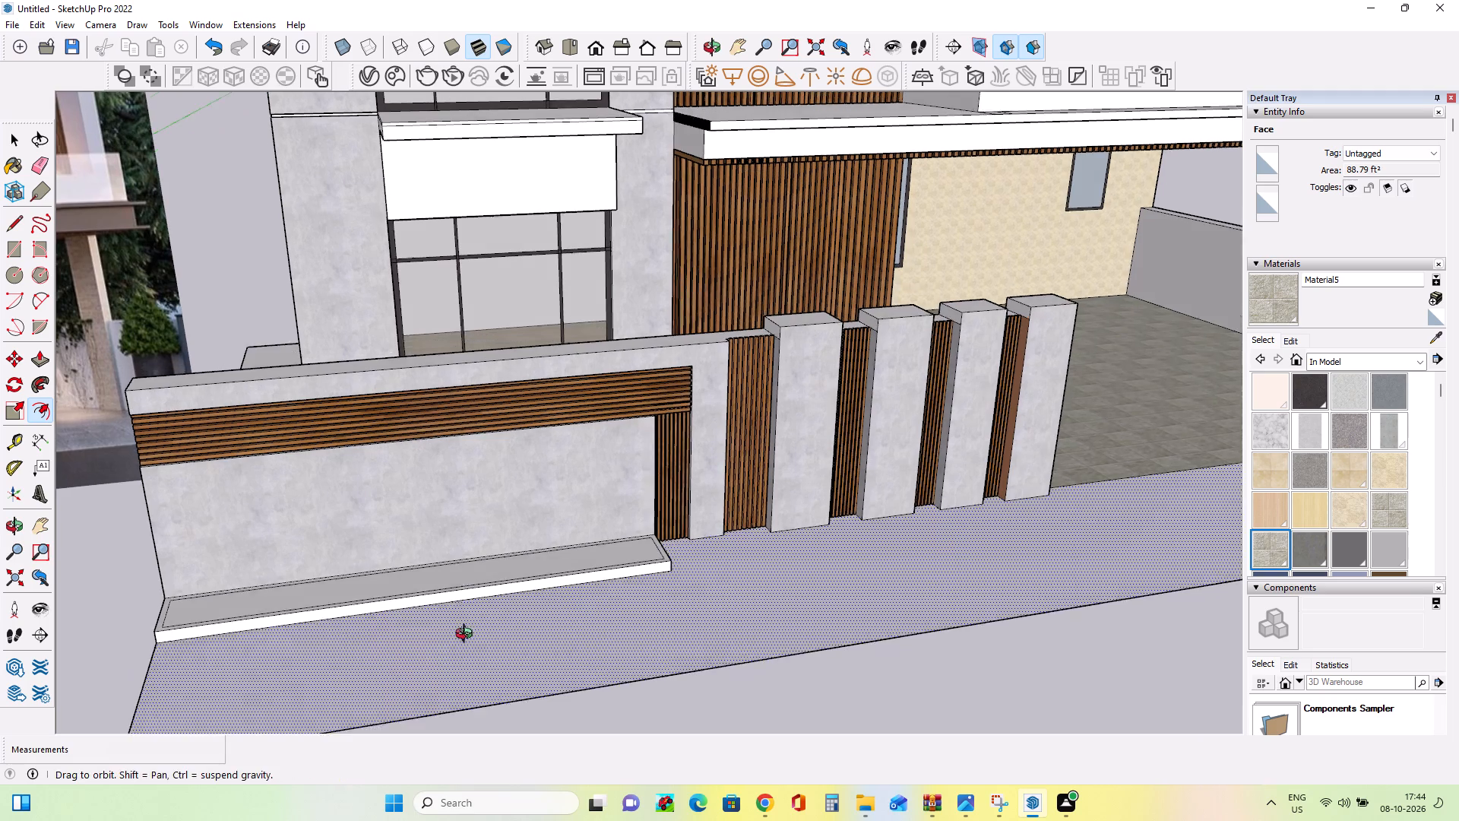
pyautogui.moveTo(467, 636); pyautogui.dragTo(465, 651, button='middle')
pyautogui.click(44, 363)
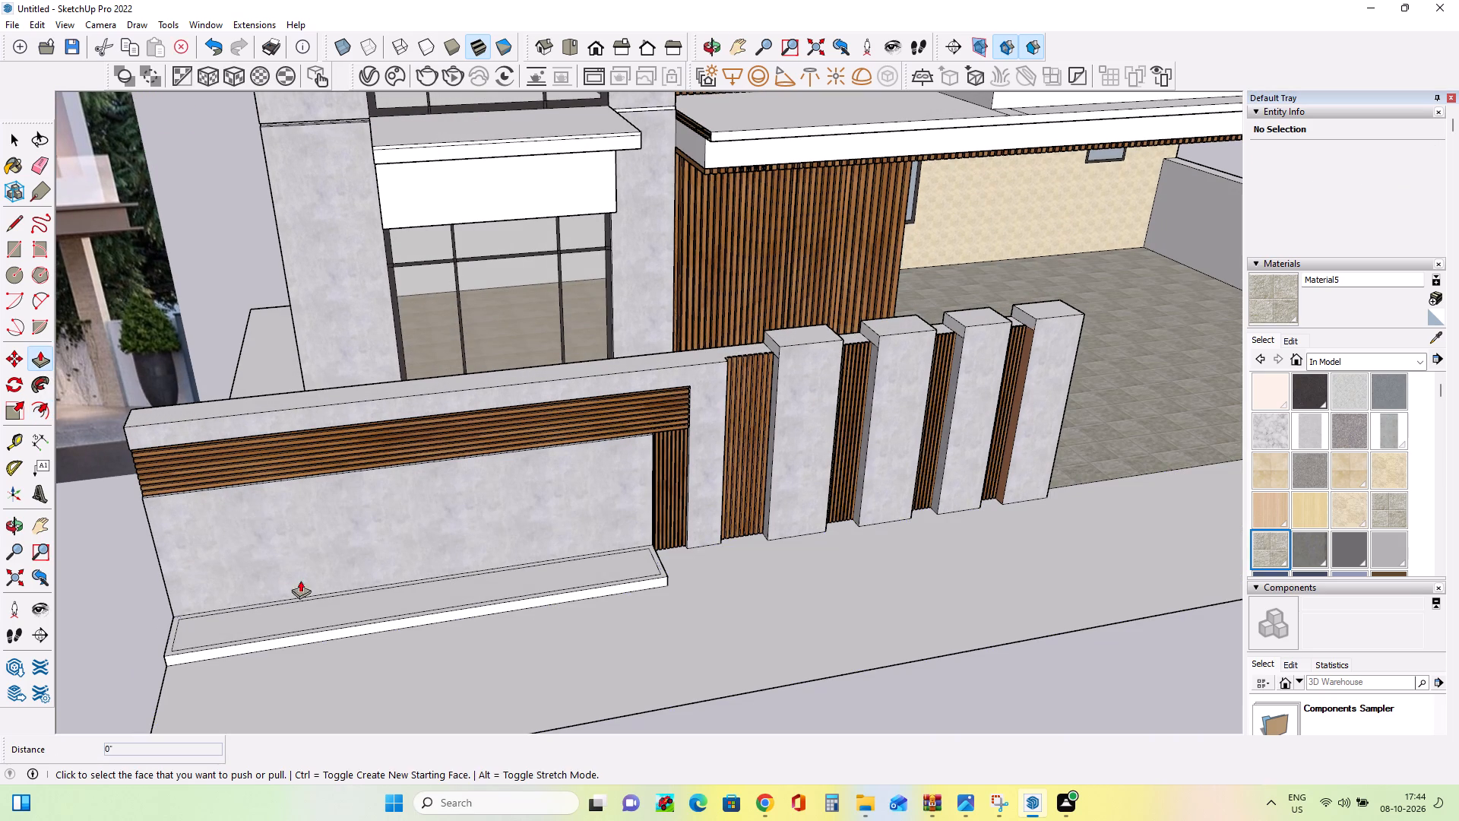
pyautogui.click(334, 613)
pyautogui.click(334, 623)
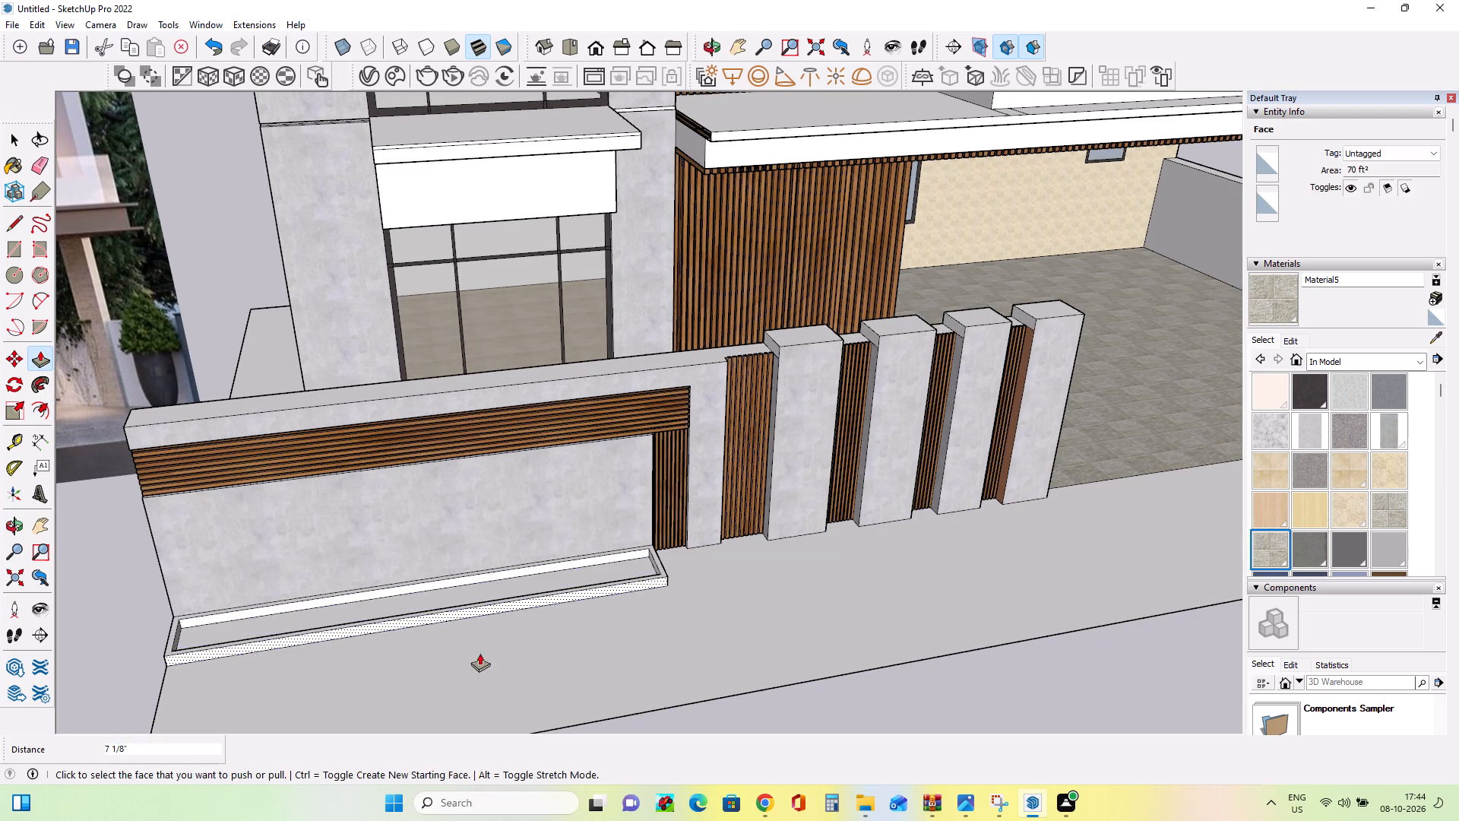
# Paint the planter's front face and the boundary wall panel above it with Tile Travertine 2 inch.
pyautogui.moveTo(479, 653); pyautogui.dragTo(388, 617, button='middle')
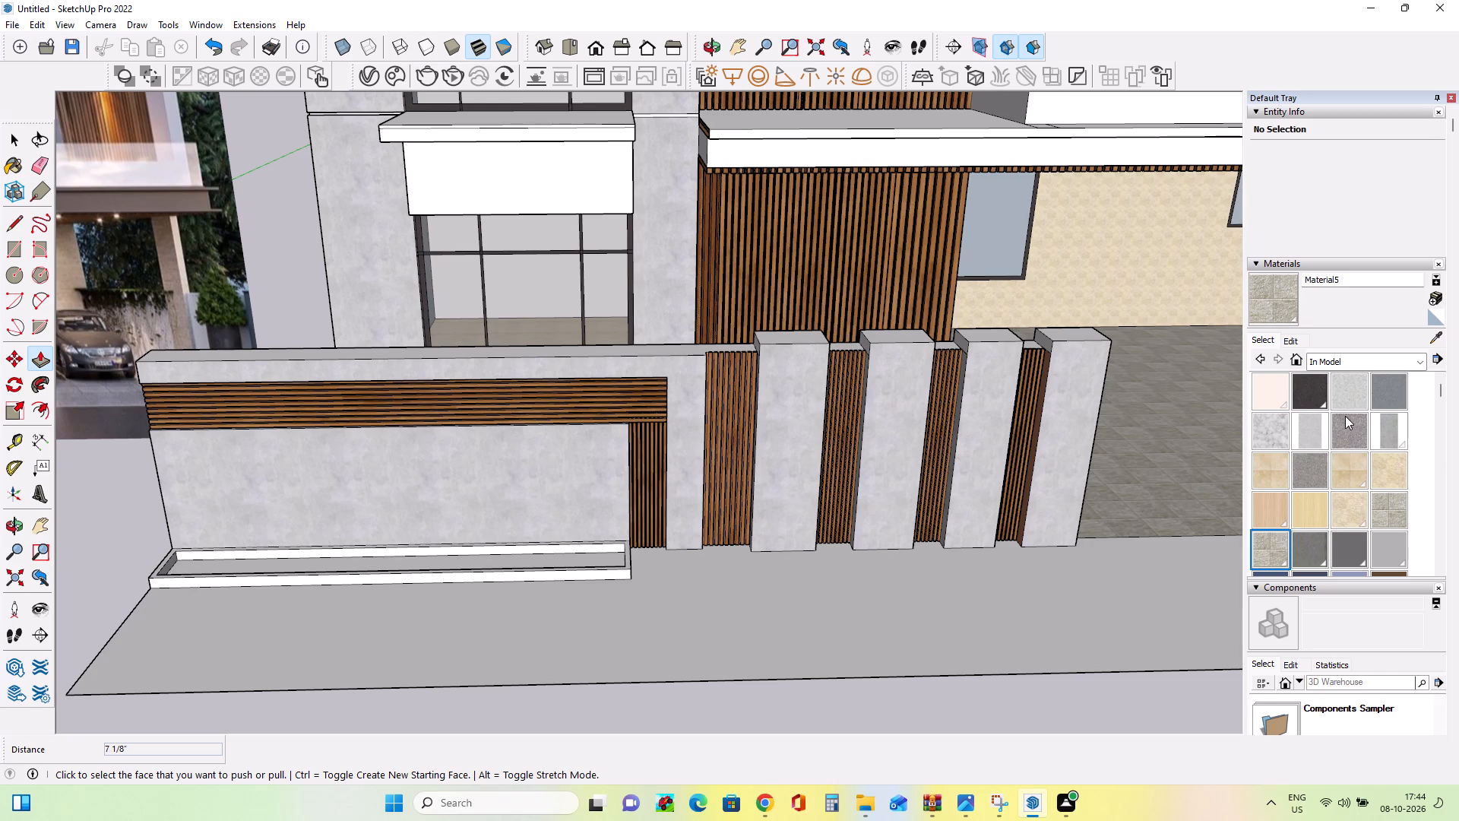
pyautogui.scroll(-2, 1372, 513)
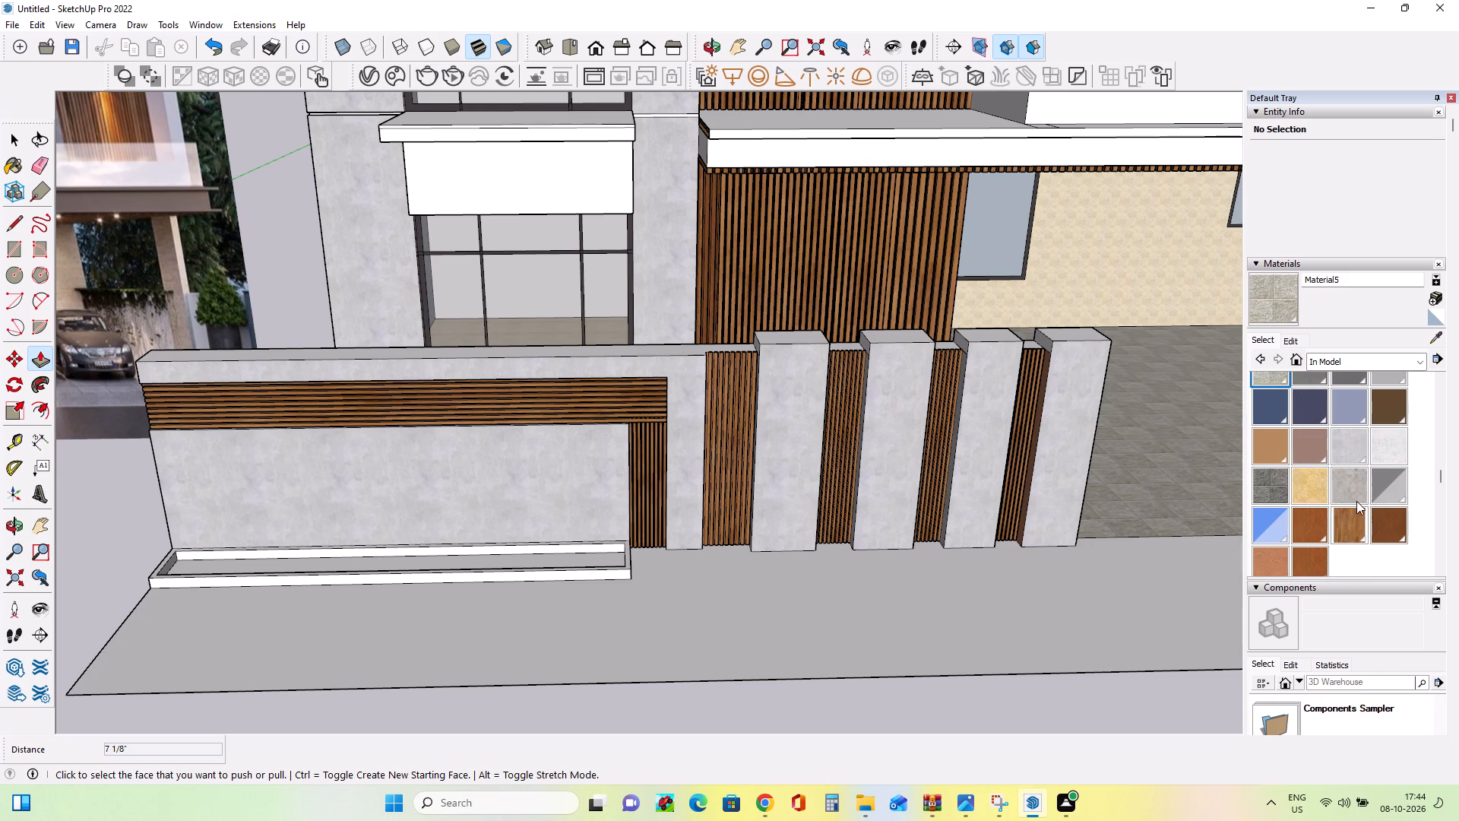
pyautogui.click(1349, 489)
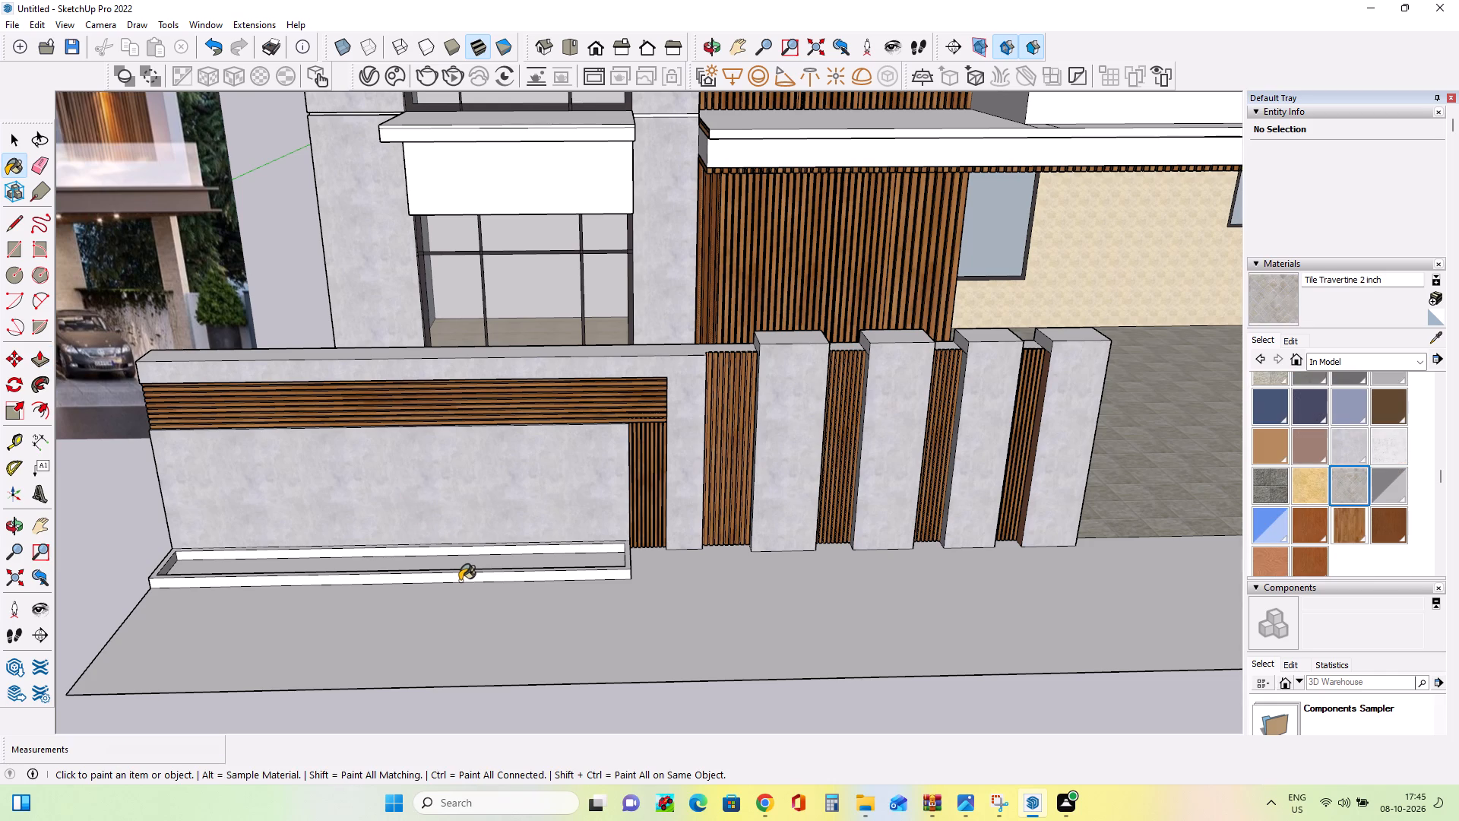
pyautogui.click(460, 580)
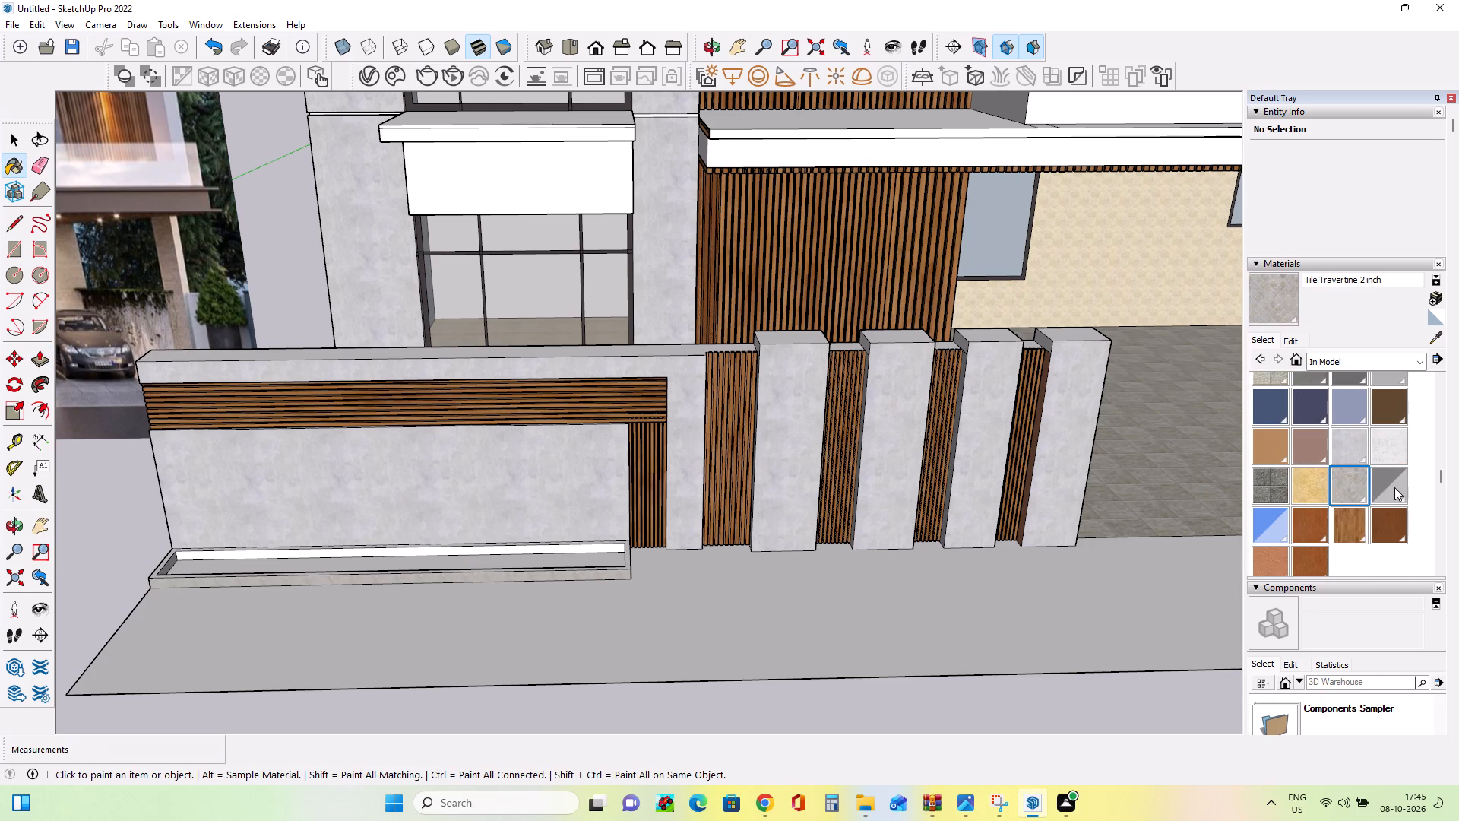
pyautogui.scroll(1, 1334, 468)
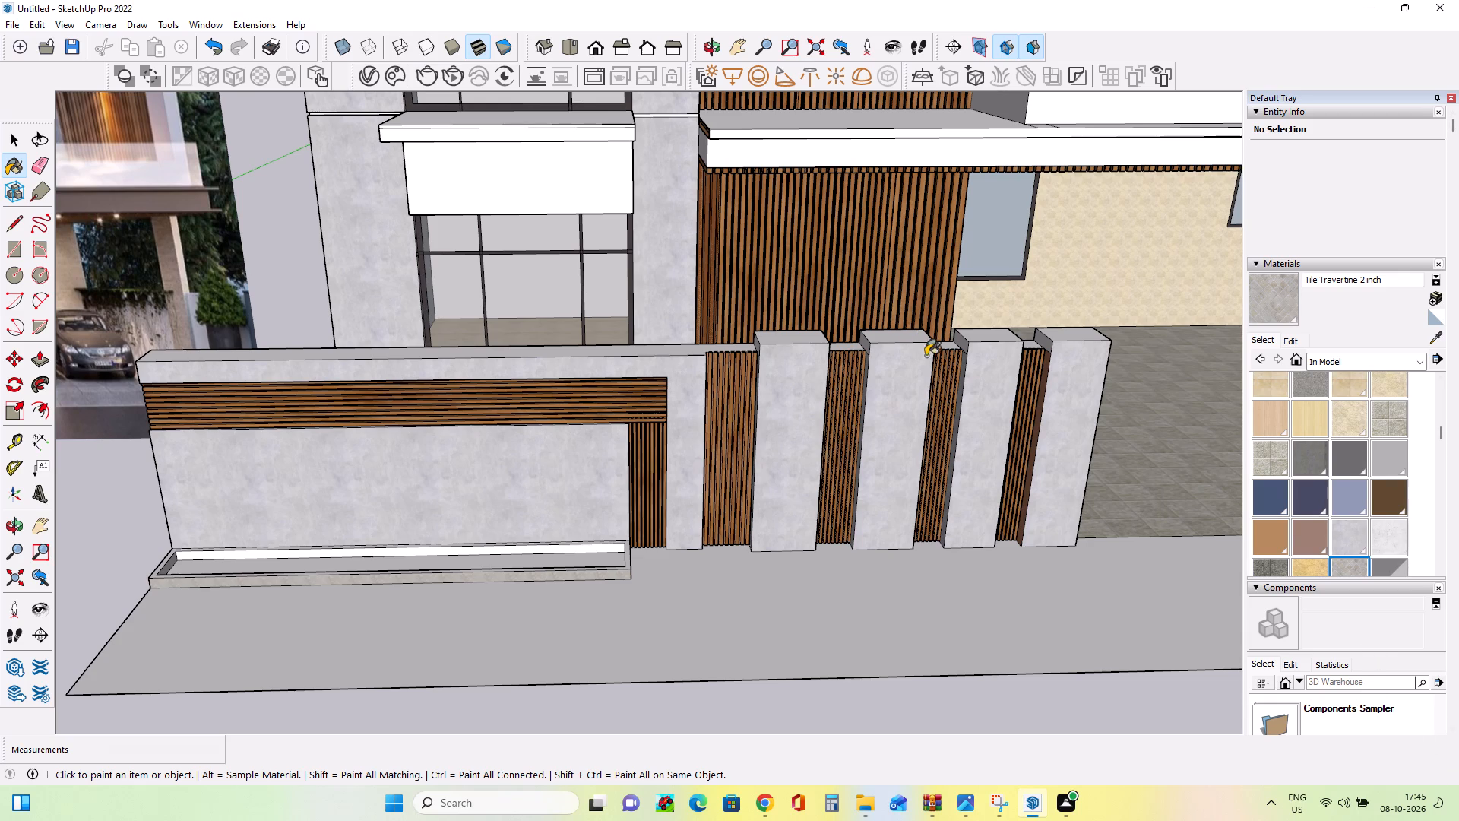
pyautogui.moveTo(533, 522); pyautogui.dragTo(552, 528)
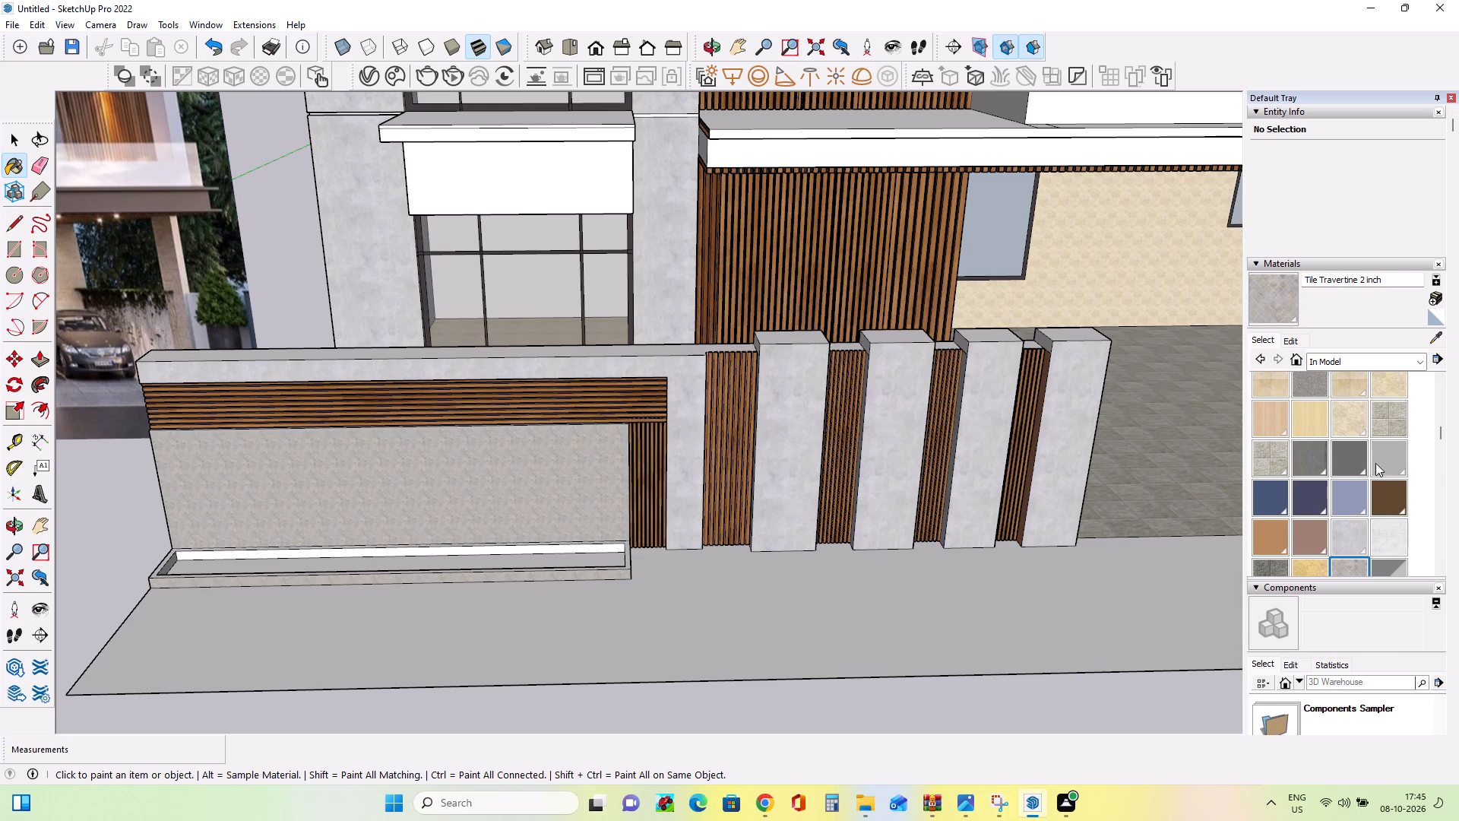
# Paint the planter's front, rim and inner back faces with Granite Light Gray.
pyautogui.click(1311, 379)
pyautogui.click(517, 582)
pyautogui.click(519, 577)
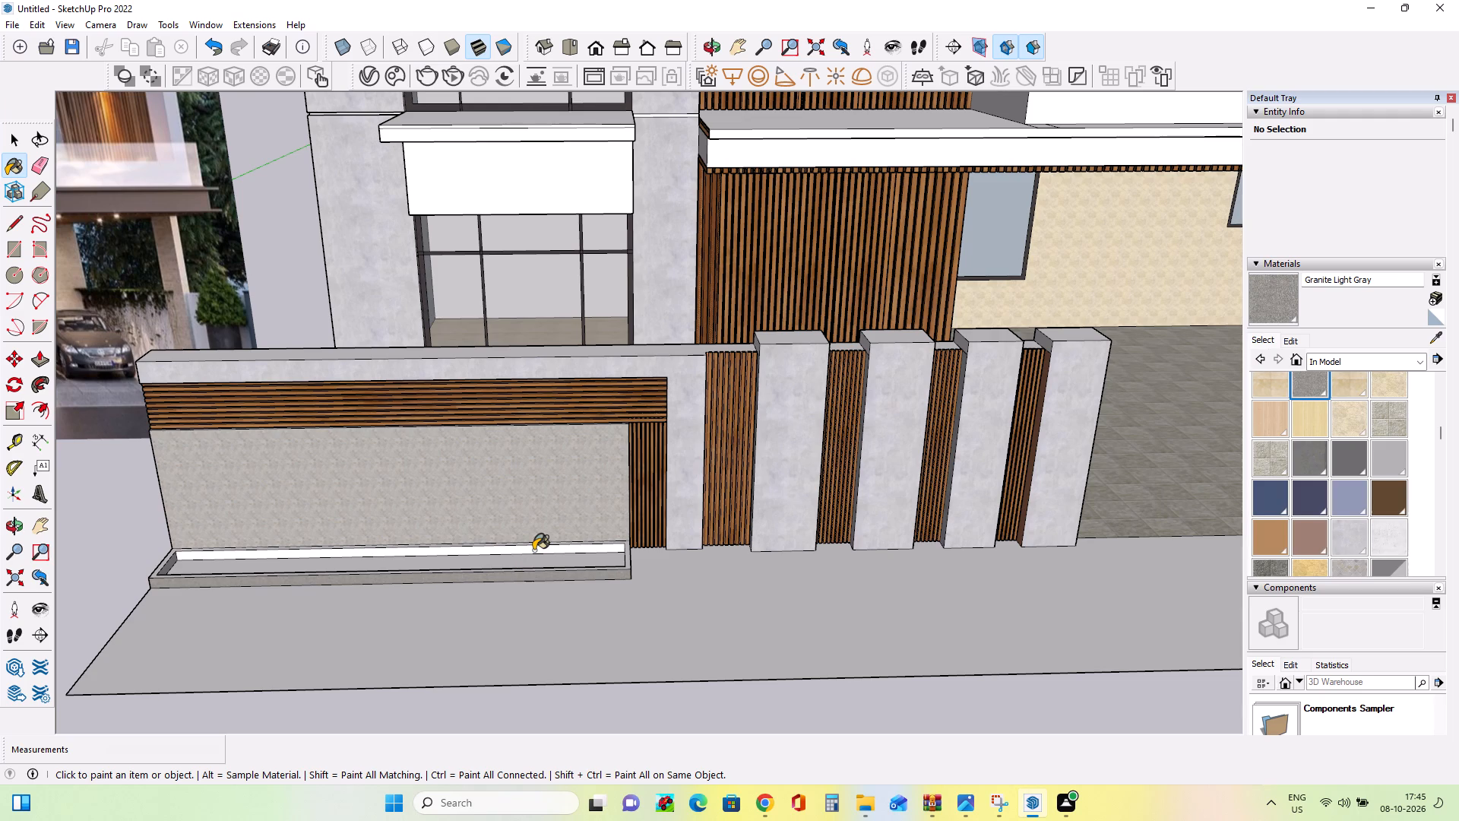
pyautogui.scroll(3, 531, 560)
pyautogui.click(537, 546)
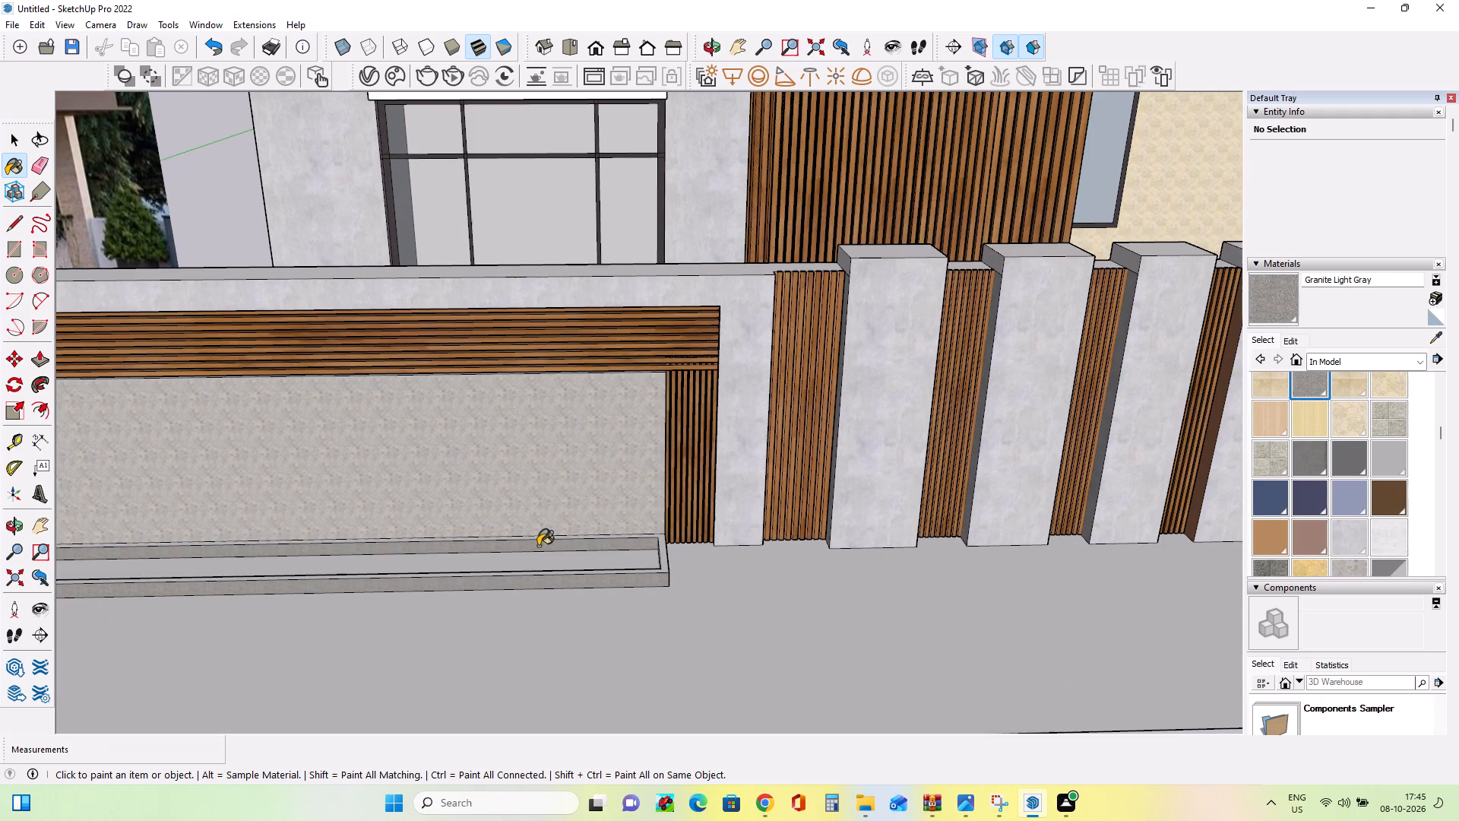
pyautogui.click(664, 567)
# Paint the ground strip in front of the boundary wall and carport with Blacktop Old 01 from the Asphalt and Concrete collection.
pyautogui.scroll(-3, 759, 569)
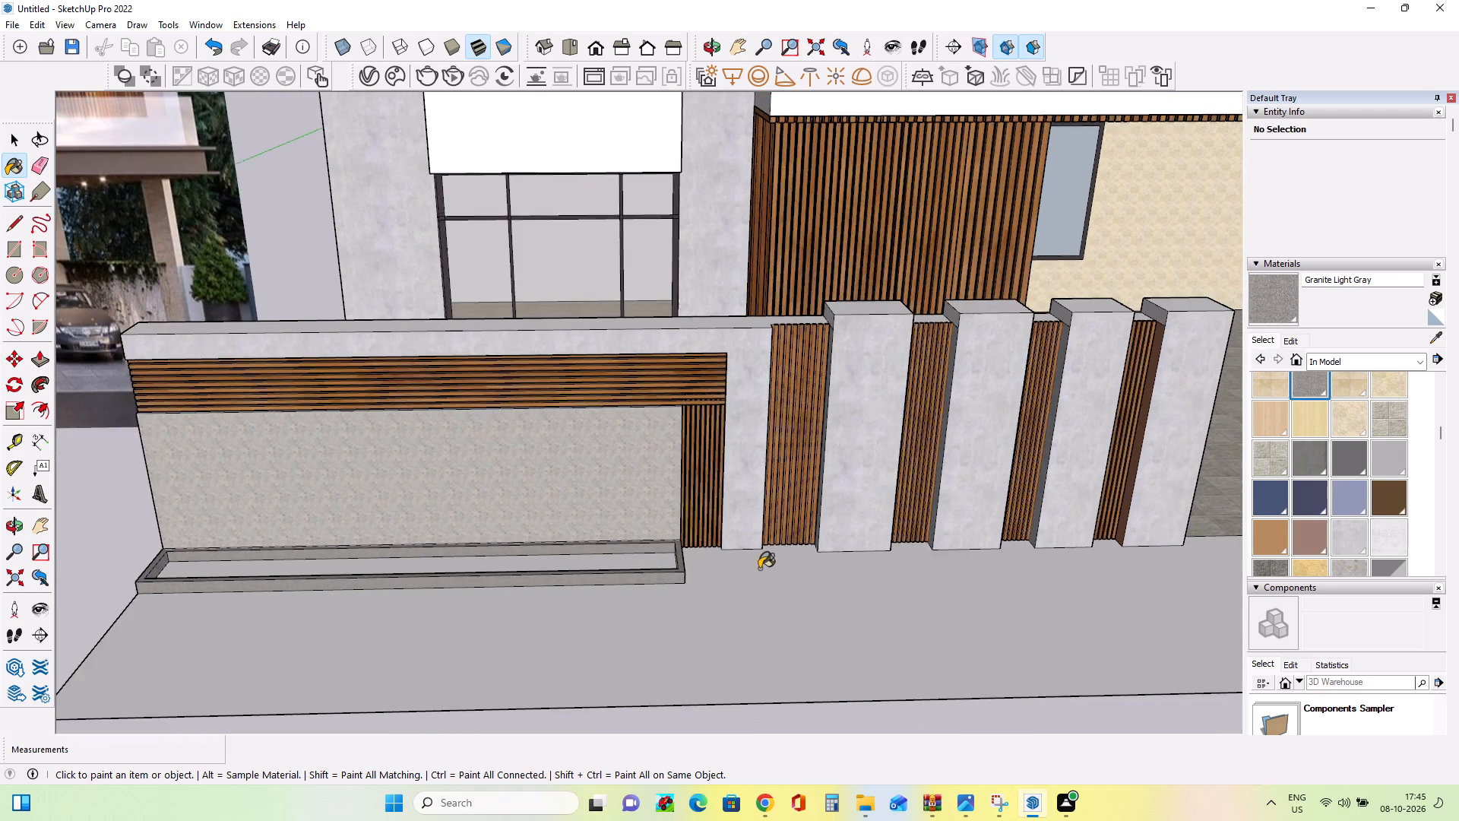
pyautogui.scroll(-2, 758, 569)
pyautogui.moveTo(706, 624); pyautogui.dragTo(696, 597, button='middle')
pyautogui.scroll(-1, 704, 594)
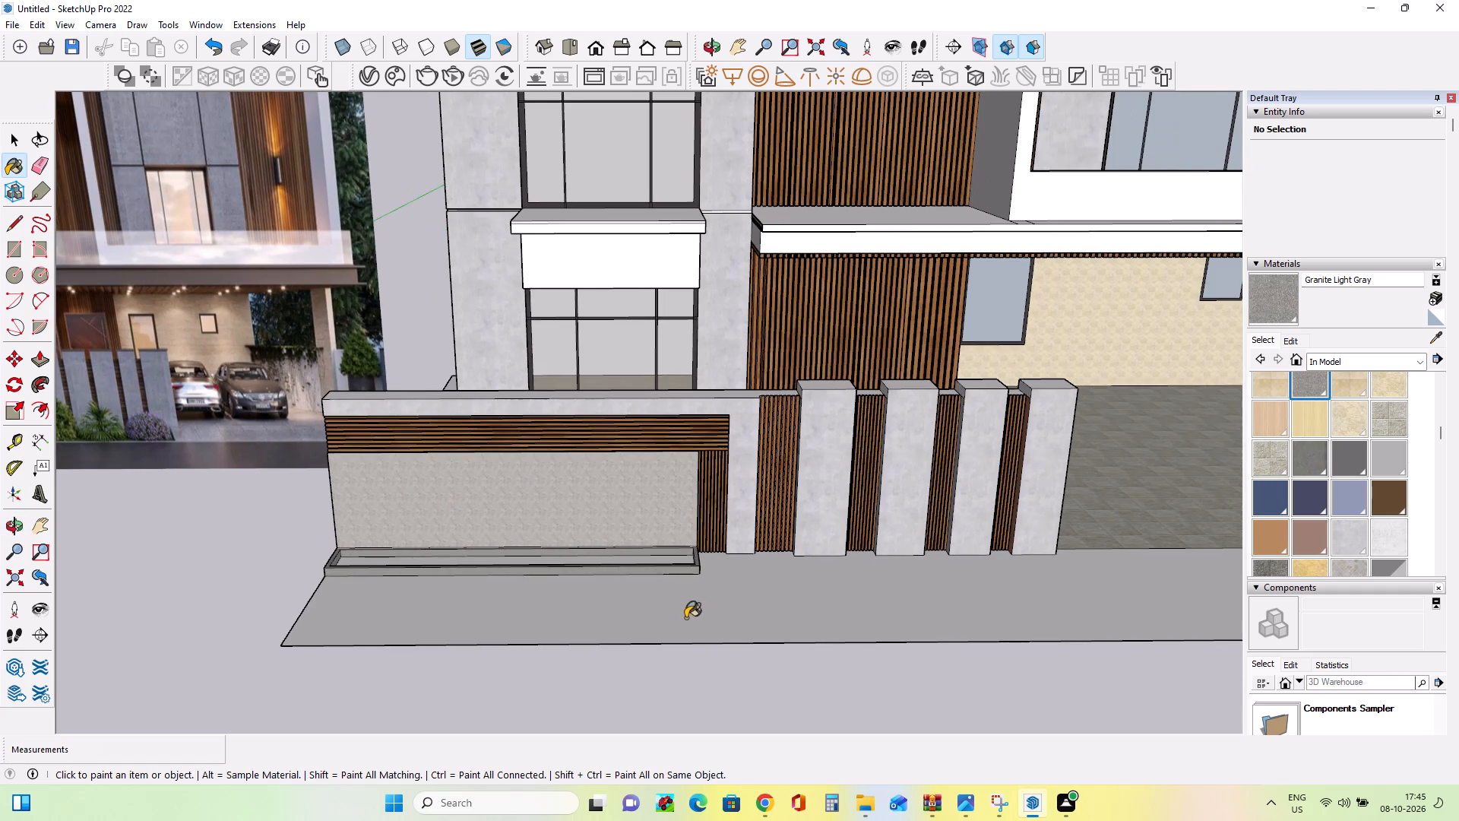
pyautogui.moveTo(685, 618); pyautogui.dragTo(687, 636, button='middle')
pyautogui.scroll(-2, 689, 629)
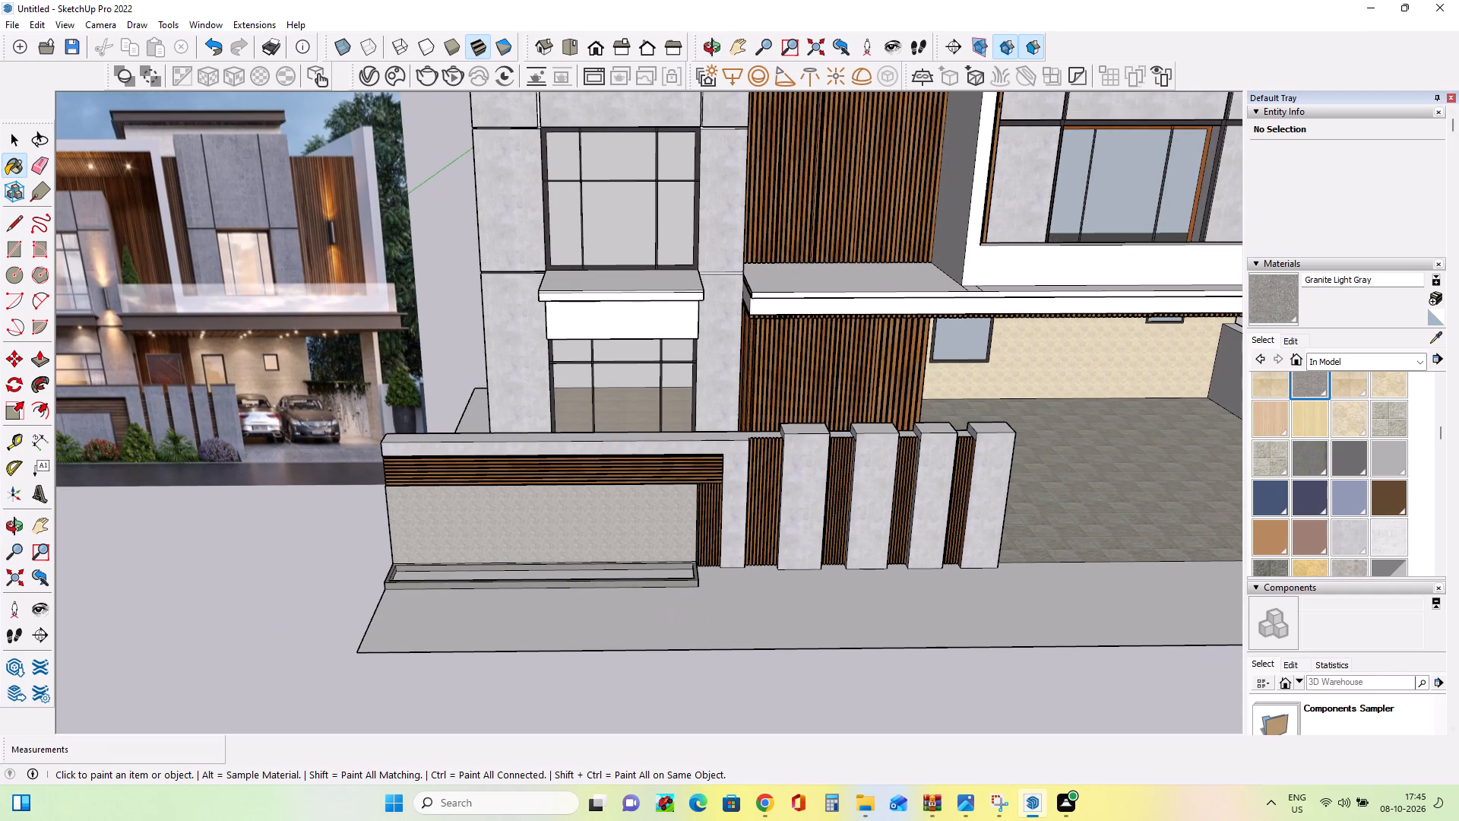
pyautogui.click(1329, 356)
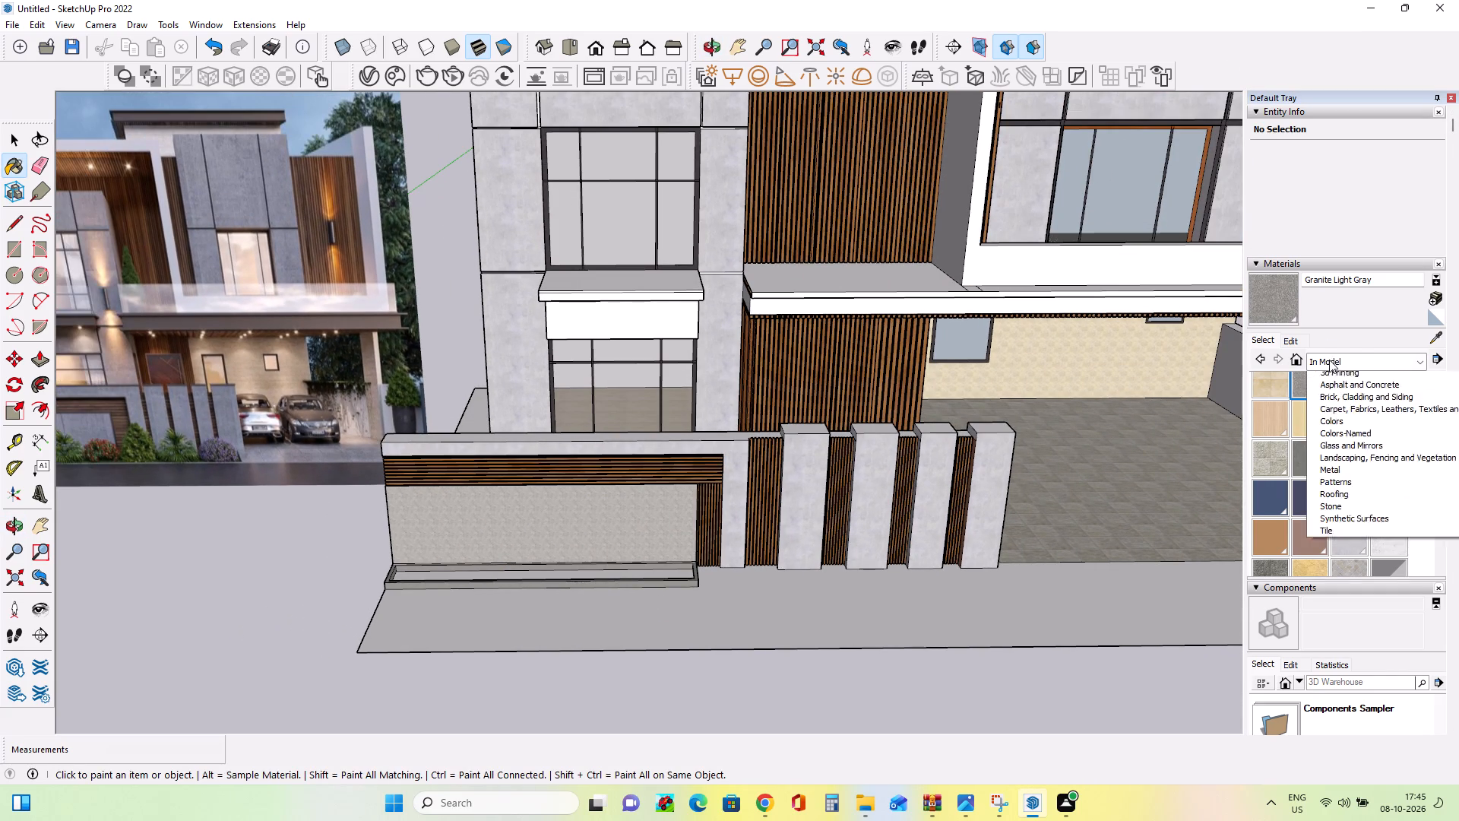
pyautogui.click(1357, 416)
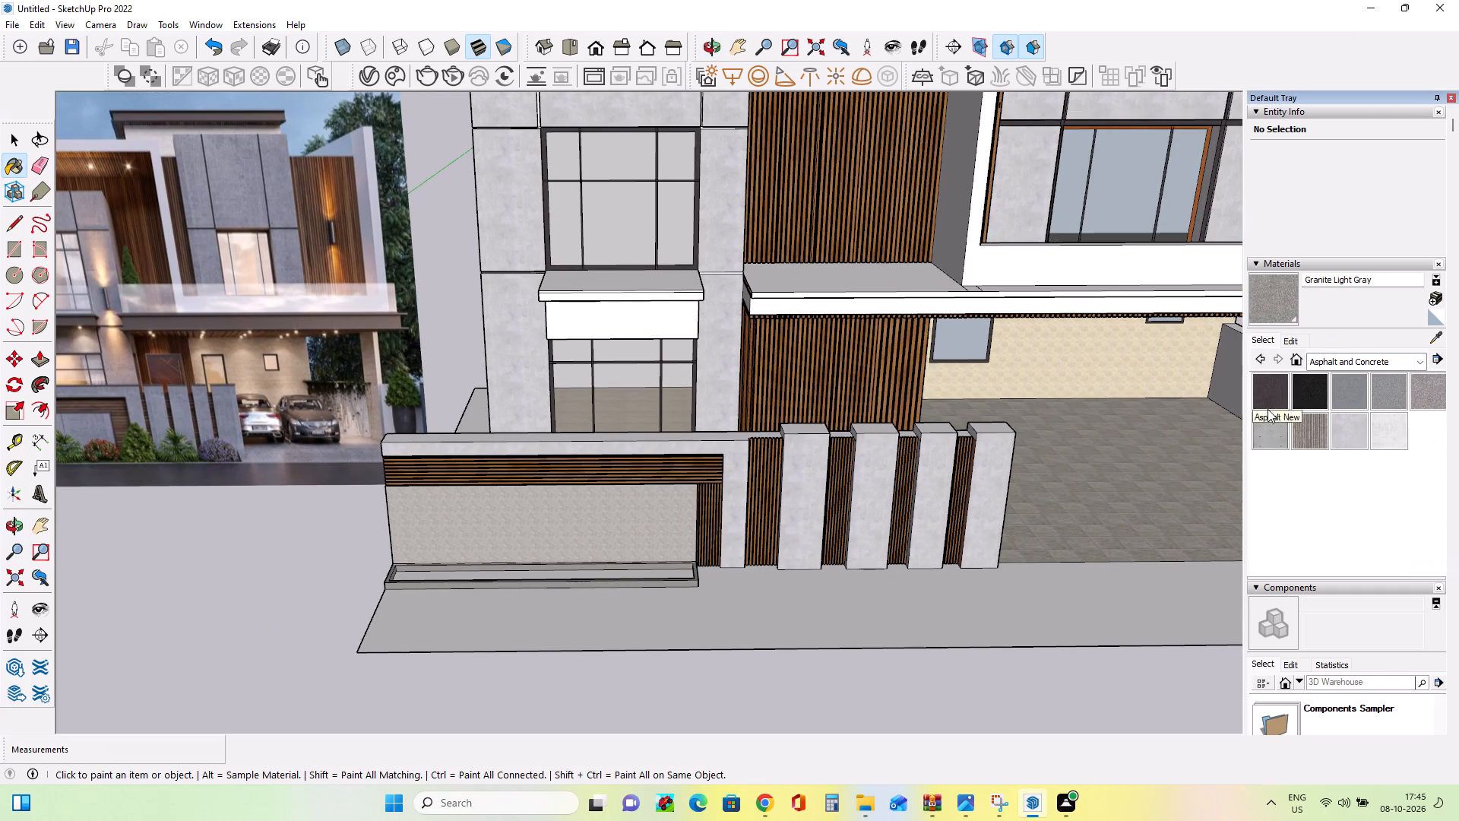
pyautogui.click(1350, 400)
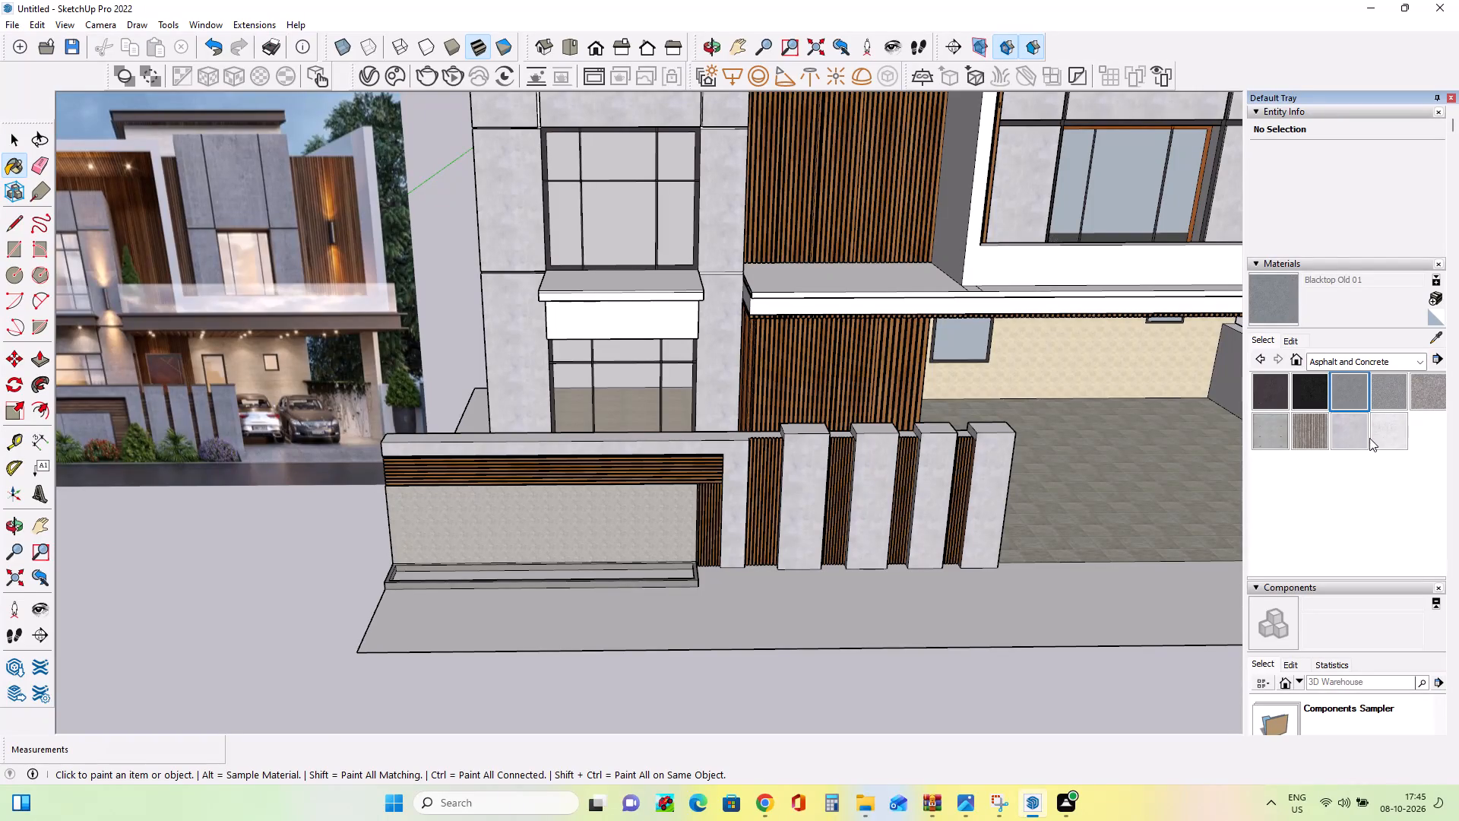
pyautogui.click(808, 625)
pyautogui.scroll(-2, 713, 615)
pyautogui.moveTo(796, 642); pyautogui.dragTo(809, 674, button='middle')
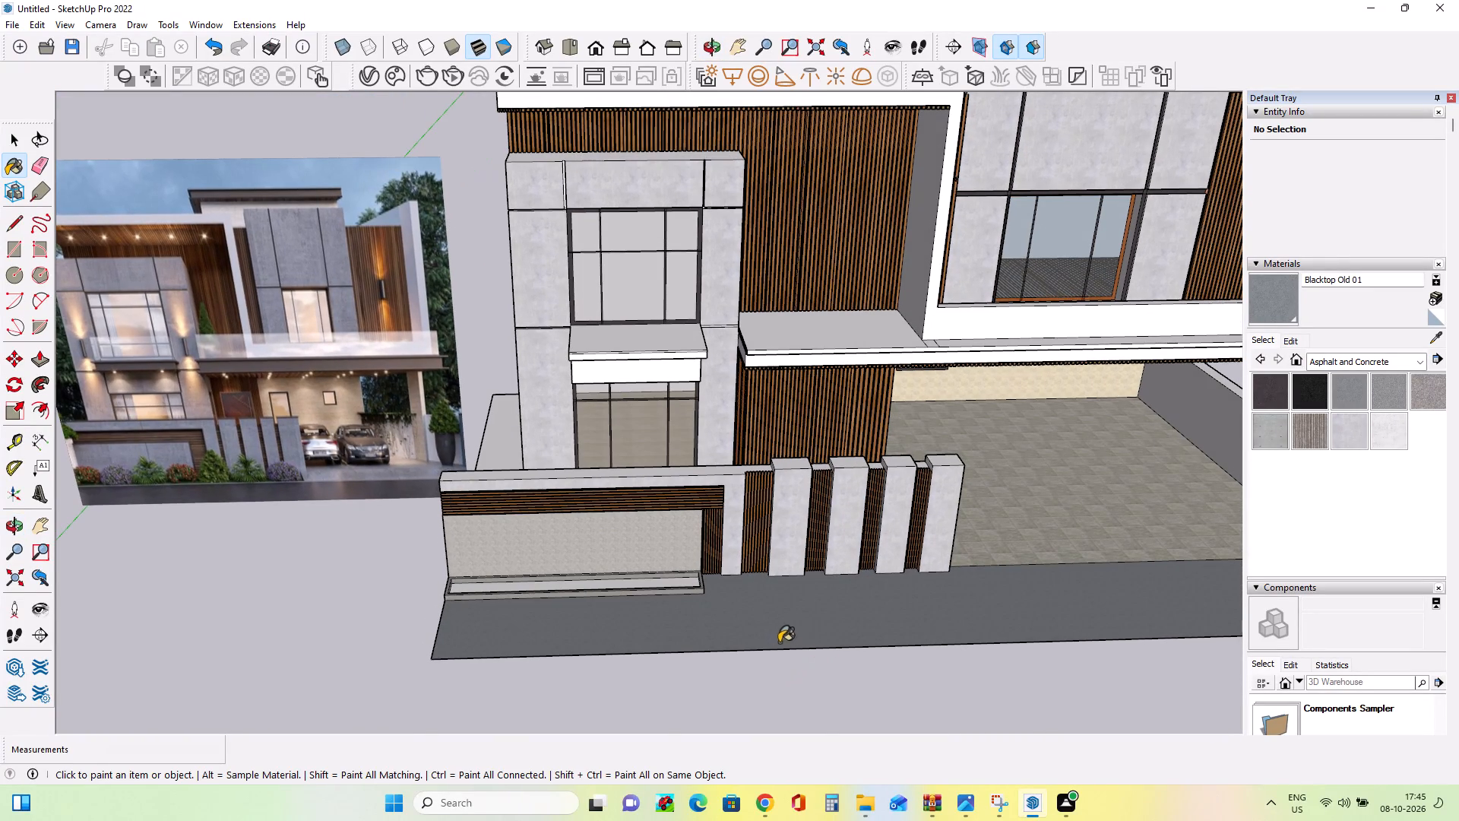
pyautogui.scroll(1, 734, 645)
pyautogui.moveTo(729, 596); pyautogui.dragTo(694, 606, button='middle')
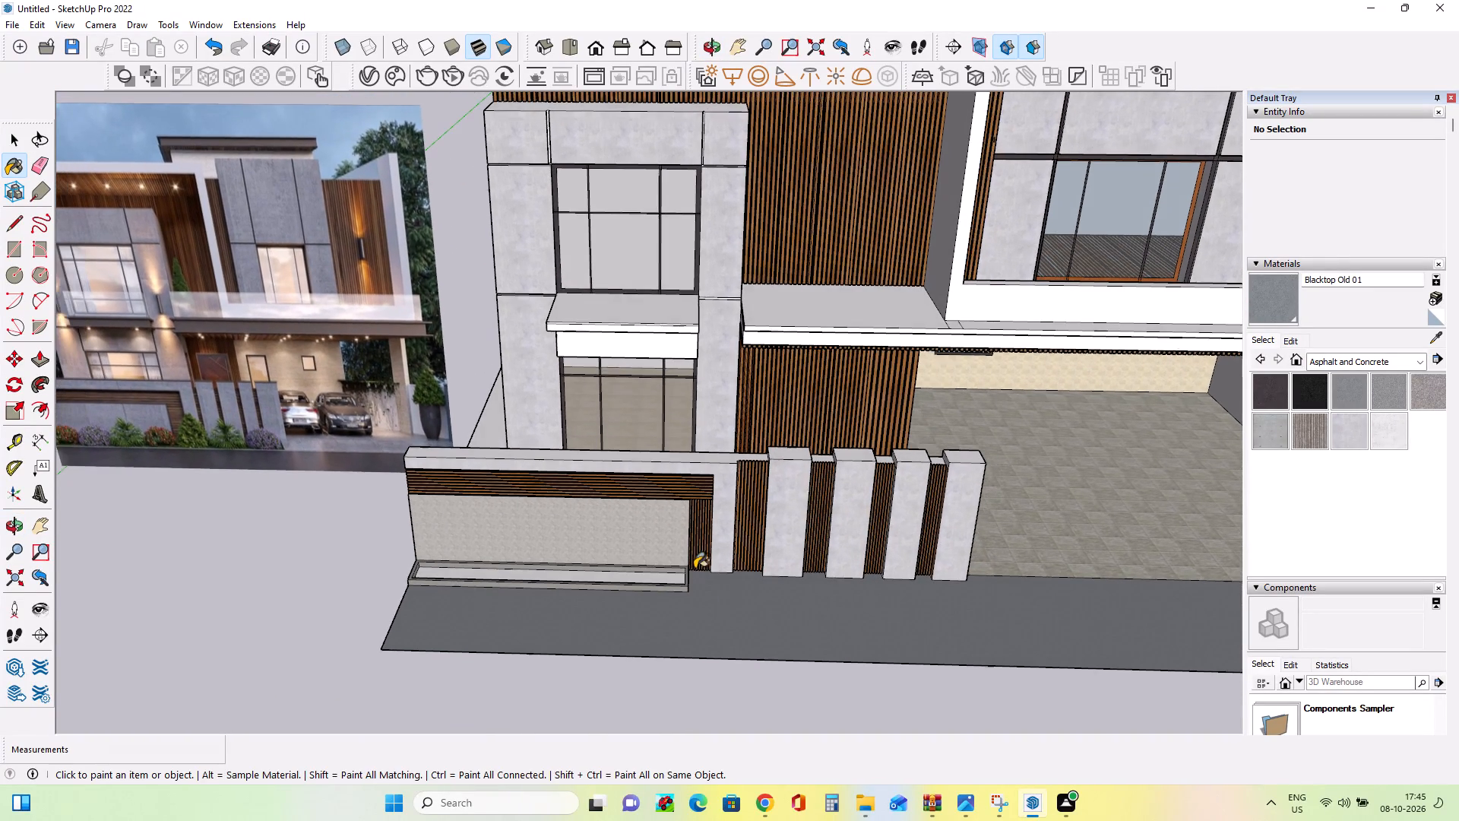
# Push/Pull the planter's end face along the boundary wall about 7' 2 1/2", plus 19' 4 7/8" more to the last pillar.
pyautogui.scroll(1, 112, 515)
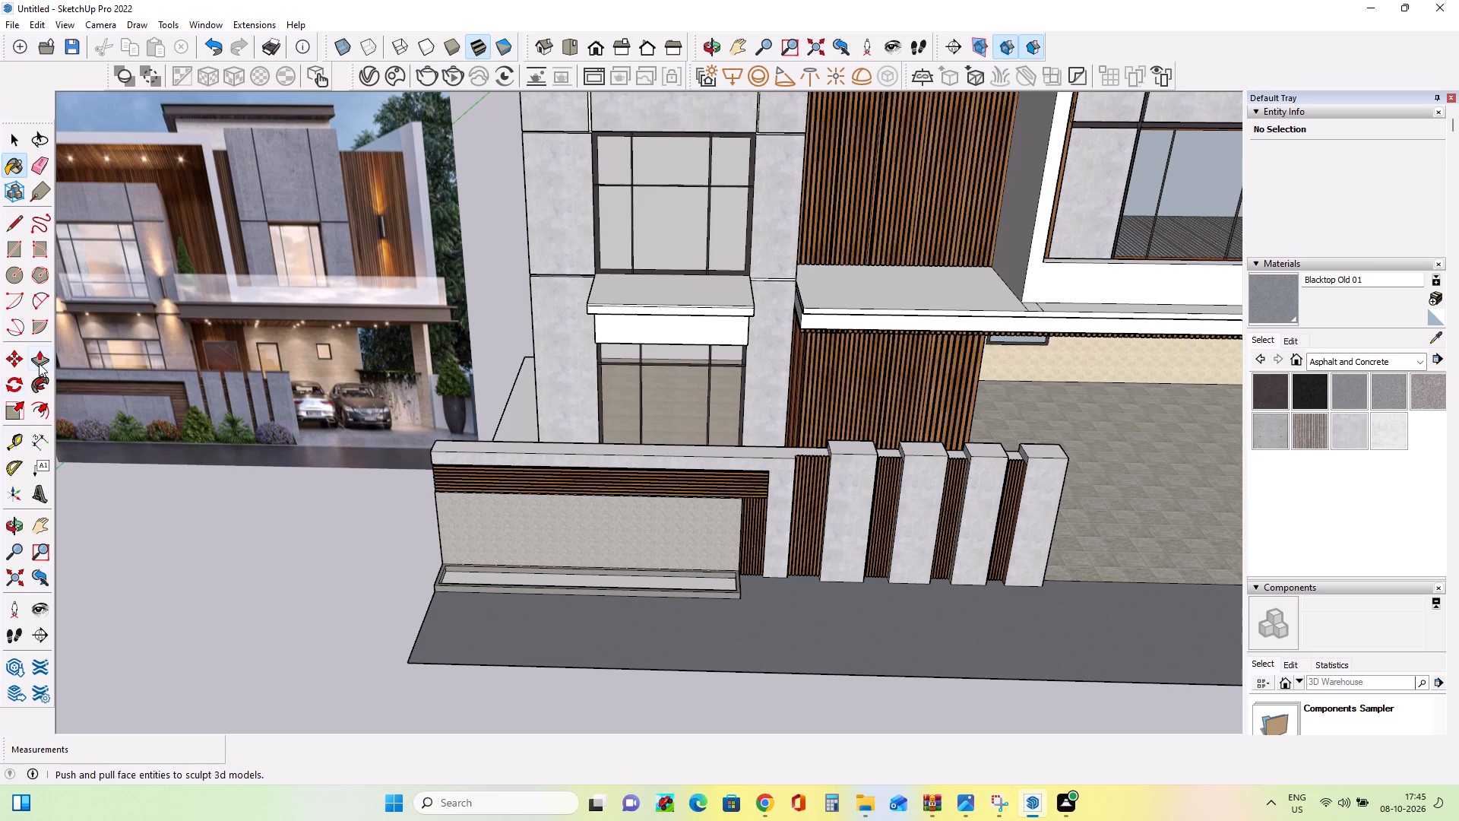
pyautogui.click(44, 358)
pyautogui.moveTo(805, 647); pyautogui.dragTo(581, 607, button='middle')
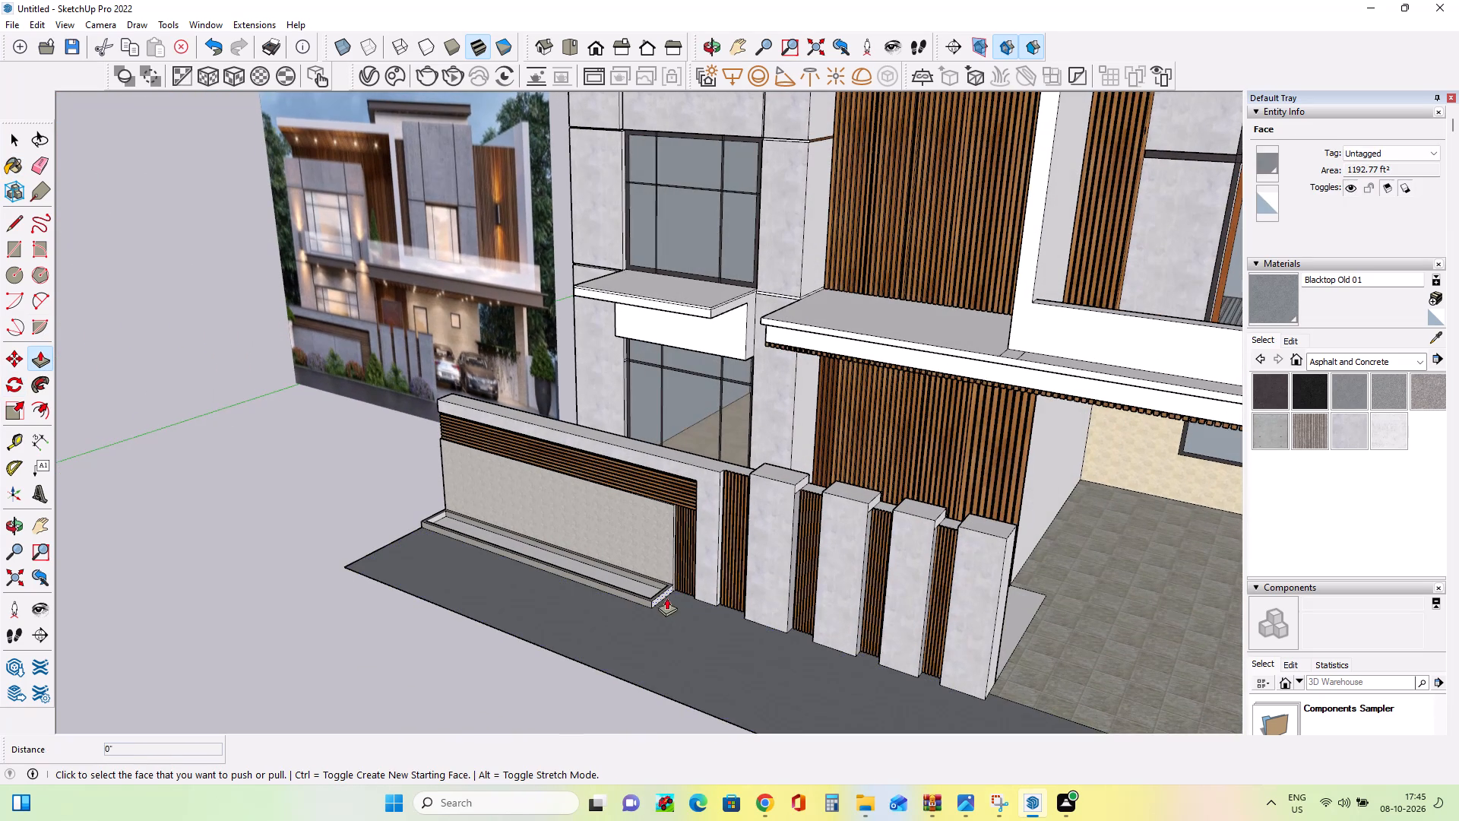
pyautogui.click(661, 598)
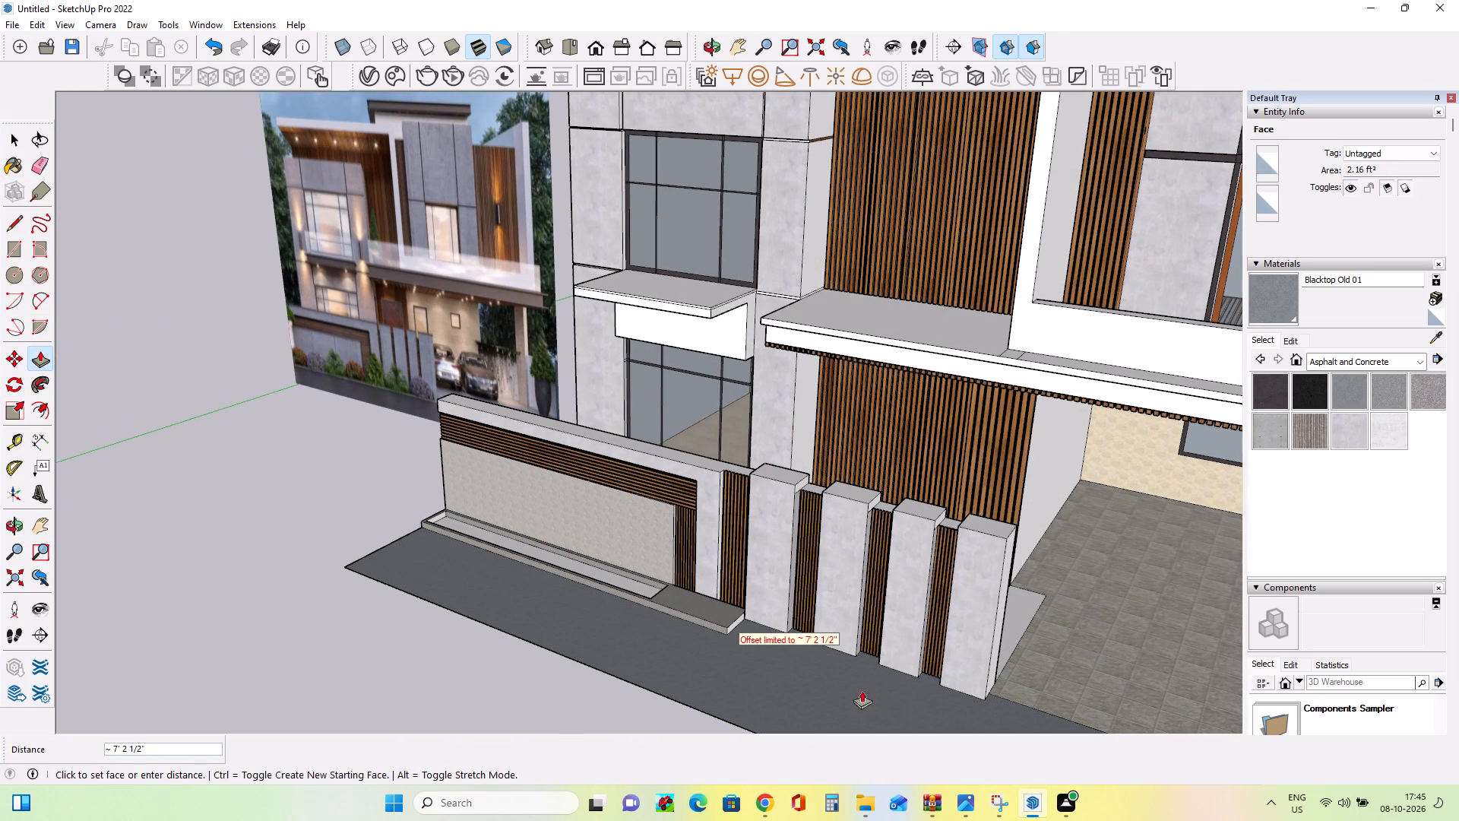
pyautogui.click(862, 690)
pyautogui.click(733, 629)
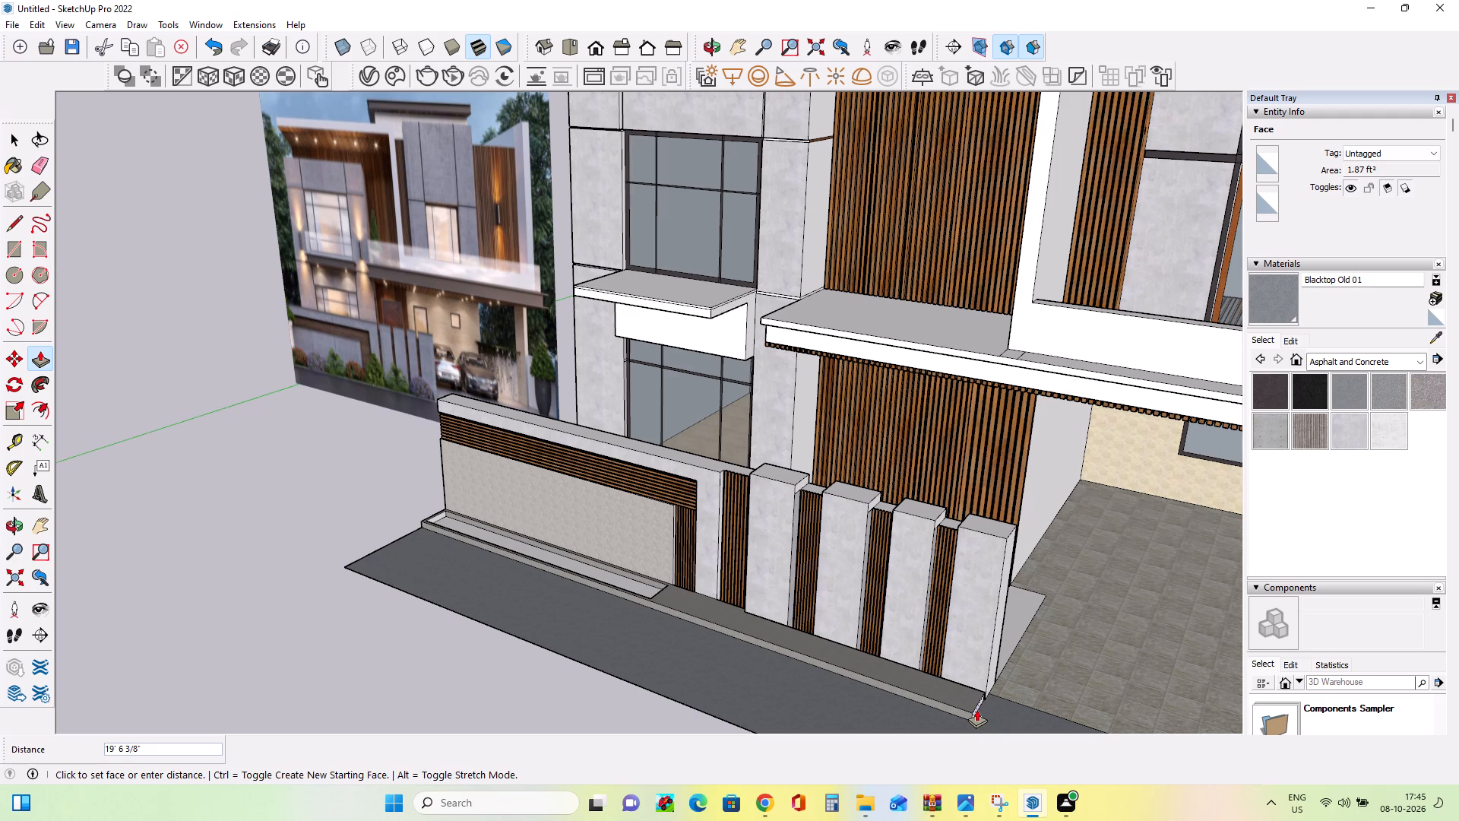
pyautogui.click(975, 708)
# Extend the planter's hollow by pushing its inner end face about 7' 6 3/8", plus 19' 4 7/8" more to the last pillar.
pyautogui.moveTo(780, 654); pyautogui.dragTo(1074, 673, button='middle')
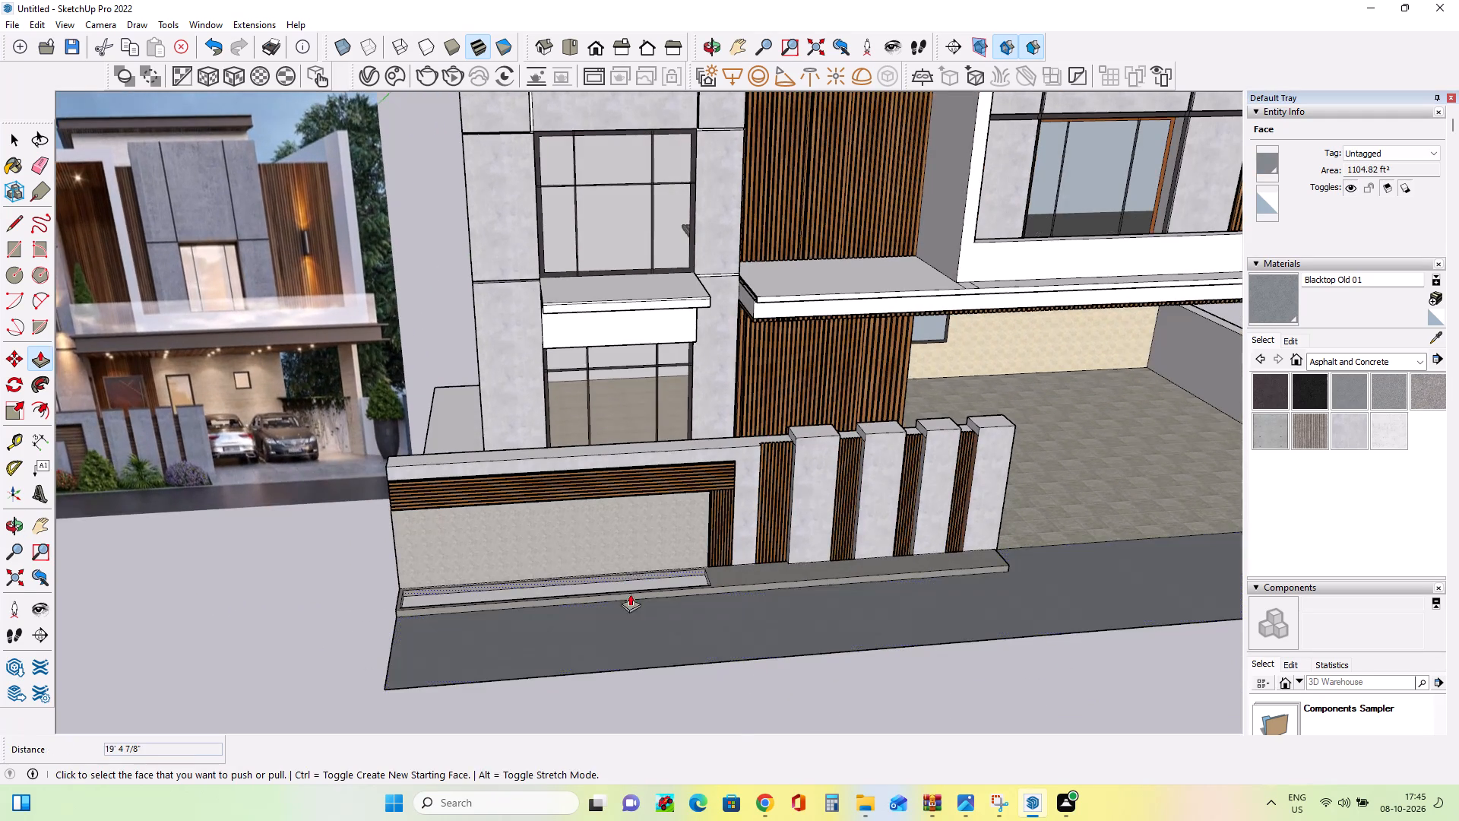
pyautogui.moveTo(633, 598); pyautogui.dragTo(929, 641, button='middle')
pyautogui.scroll(4, 756, 534)
pyautogui.click(785, 542)
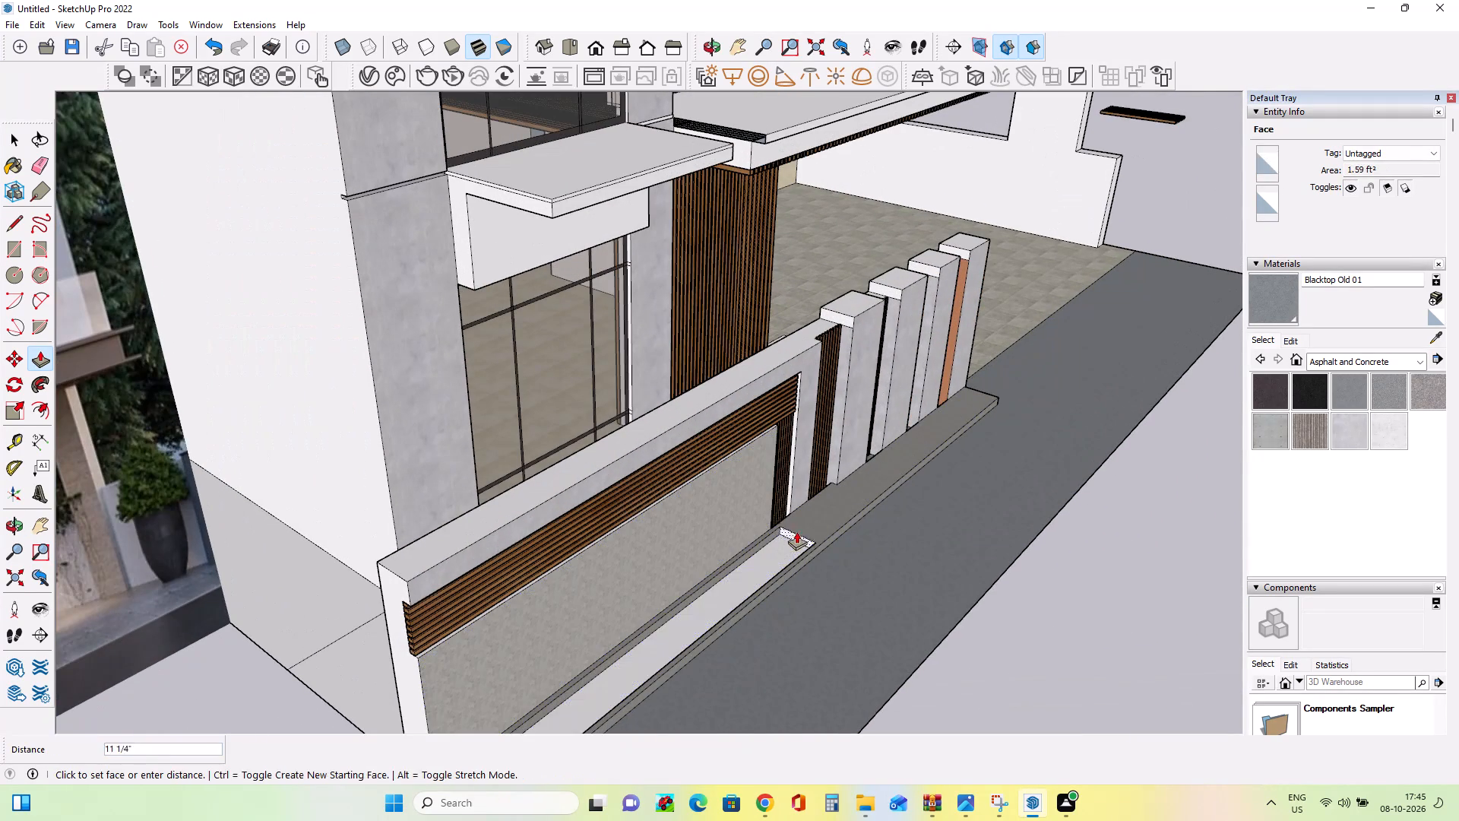
pyautogui.click(908, 462)
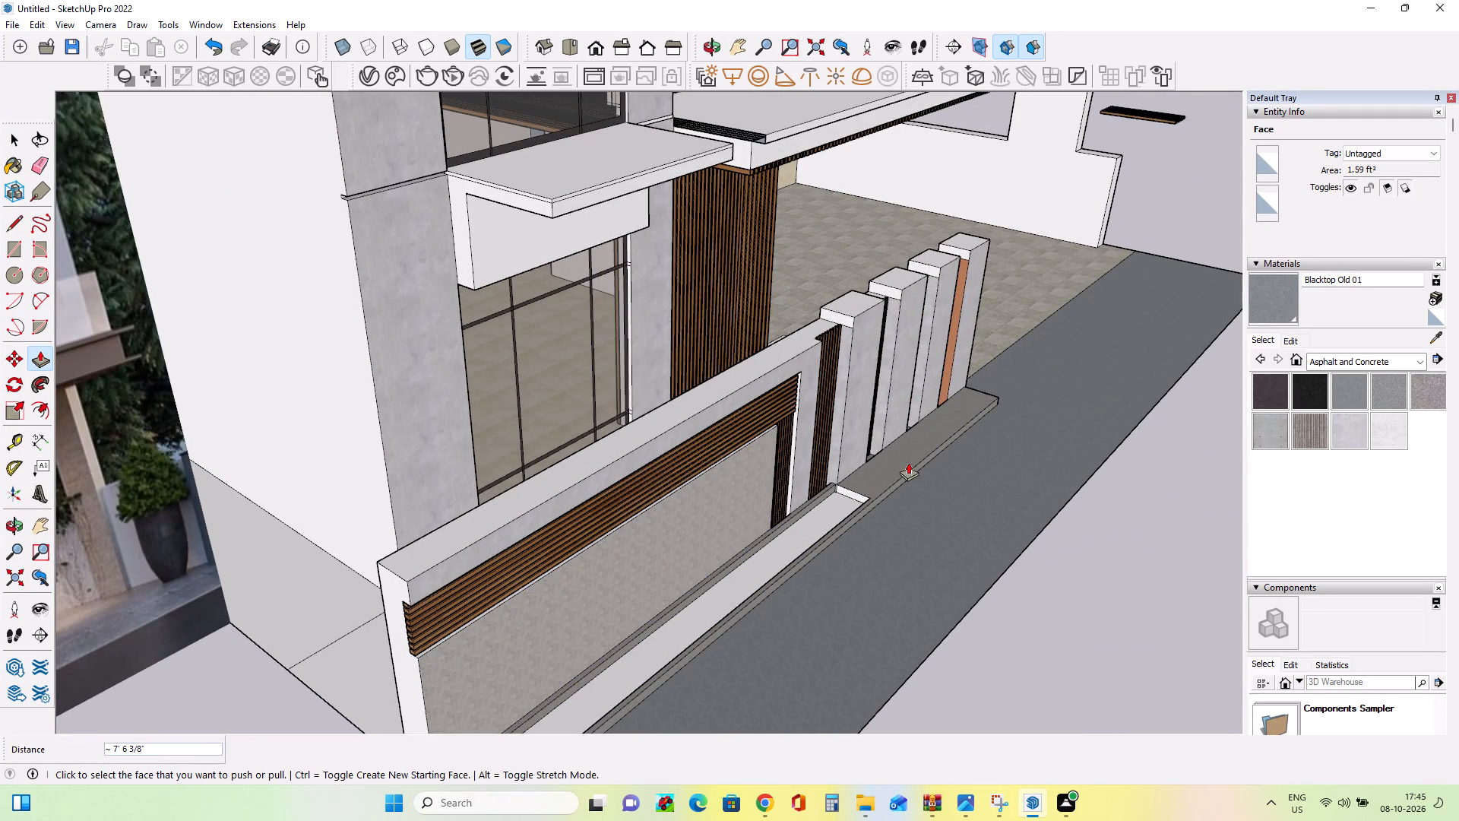
pyautogui.click(850, 494)
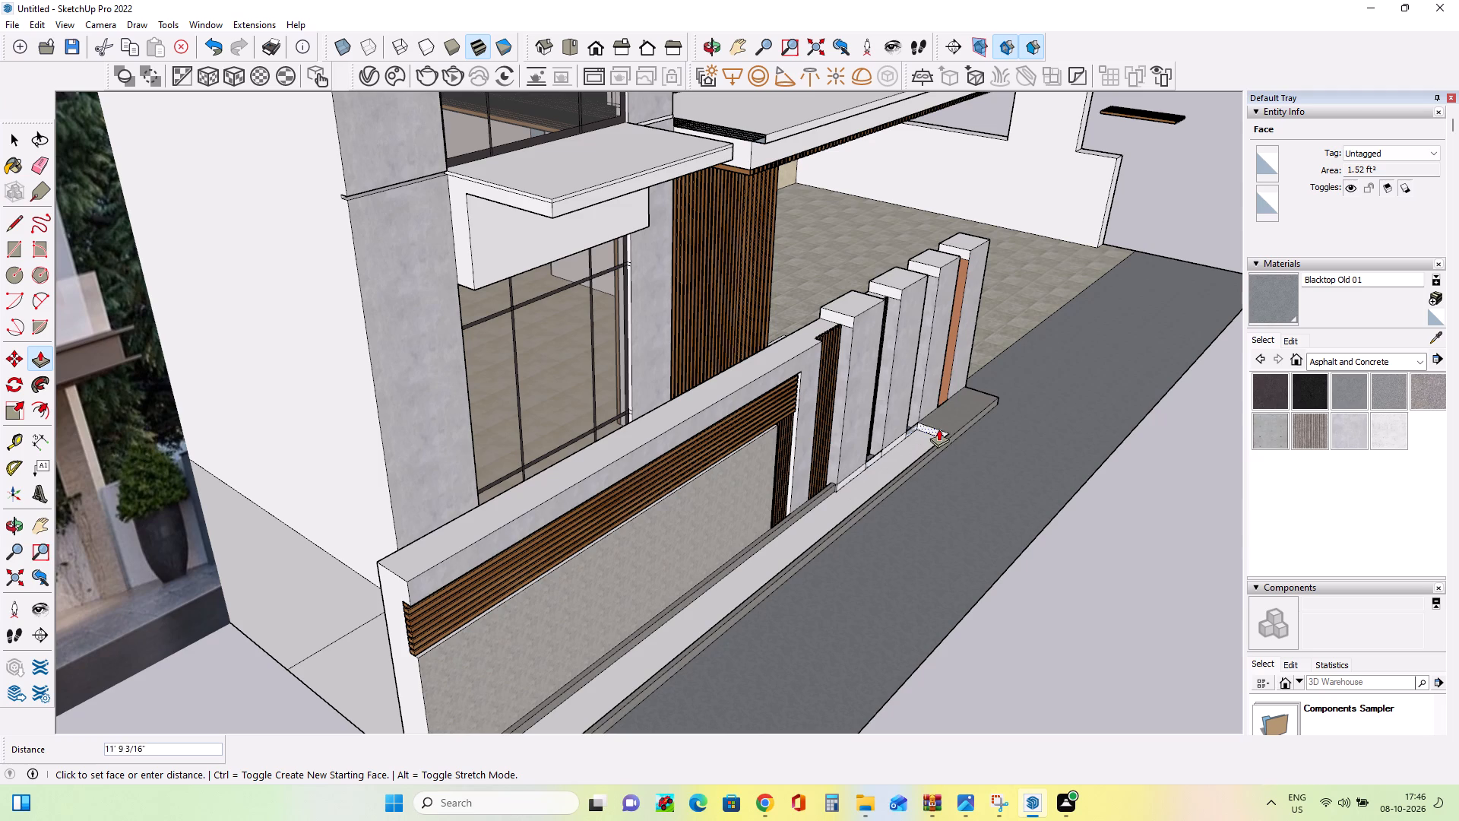
pyautogui.click(983, 395)
# Examine the extended planter along the boundary wall and pillars from several front angles.
pyautogui.moveTo(976, 465); pyautogui.dragTo(746, 394, button='middle')
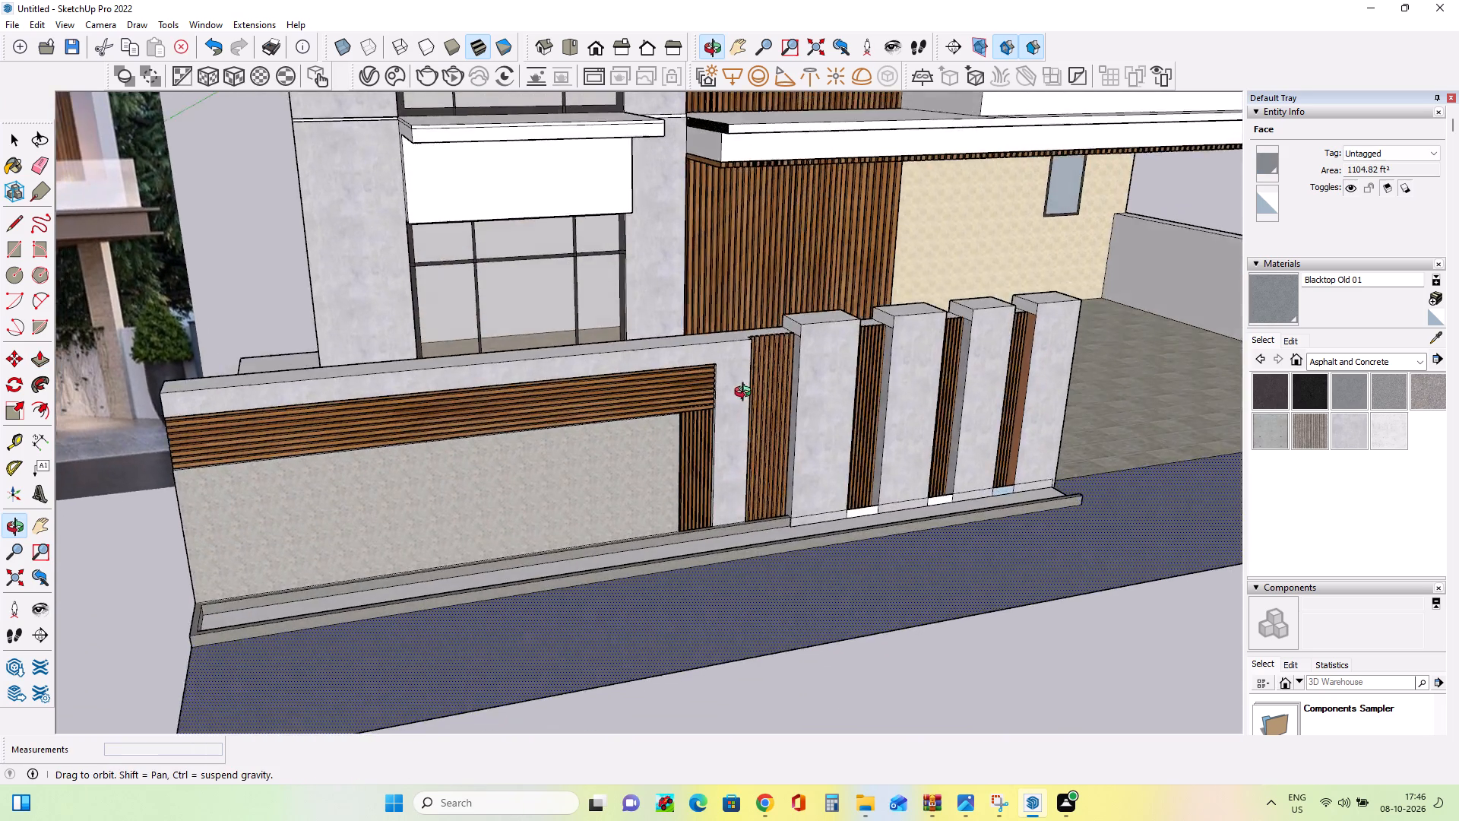
pyautogui.moveTo(746, 394); pyautogui.dragTo(720, 372, button='middle')
pyautogui.scroll(-3, 832, 598)
pyautogui.moveTo(824, 591); pyautogui.dragTo(767, 550, button='middle')
pyautogui.moveTo(884, 578); pyautogui.dragTo(879, 615, button='middle')
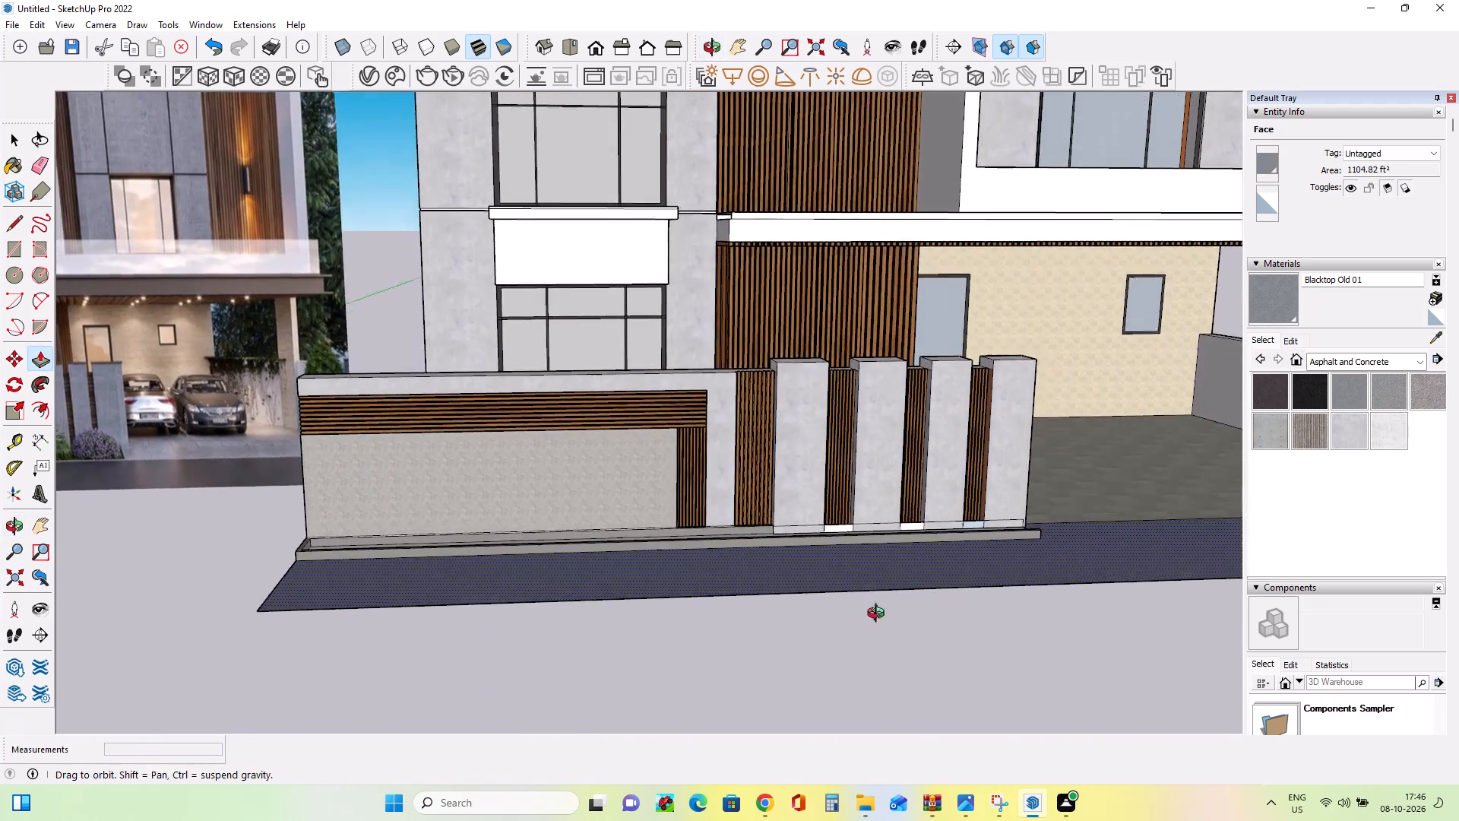
pyautogui.moveTo(879, 615); pyautogui.dragTo(876, 634, button='middle')
pyautogui.moveTo(917, 560); pyautogui.dragTo(830, 545, button='middle')
pyautogui.scroll(-1, 783, 554)
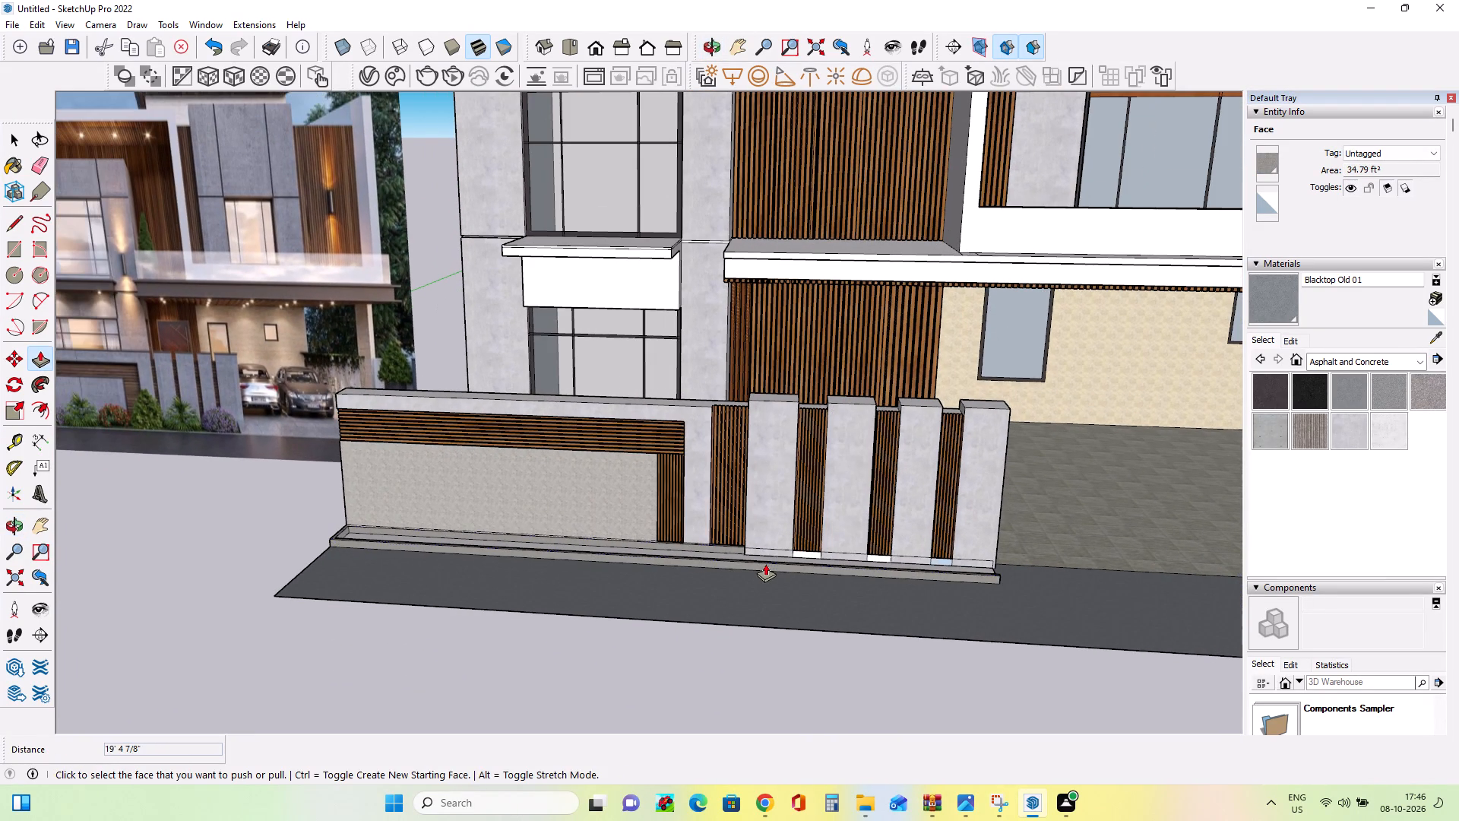
pyautogui.scroll(-1, 765, 563)
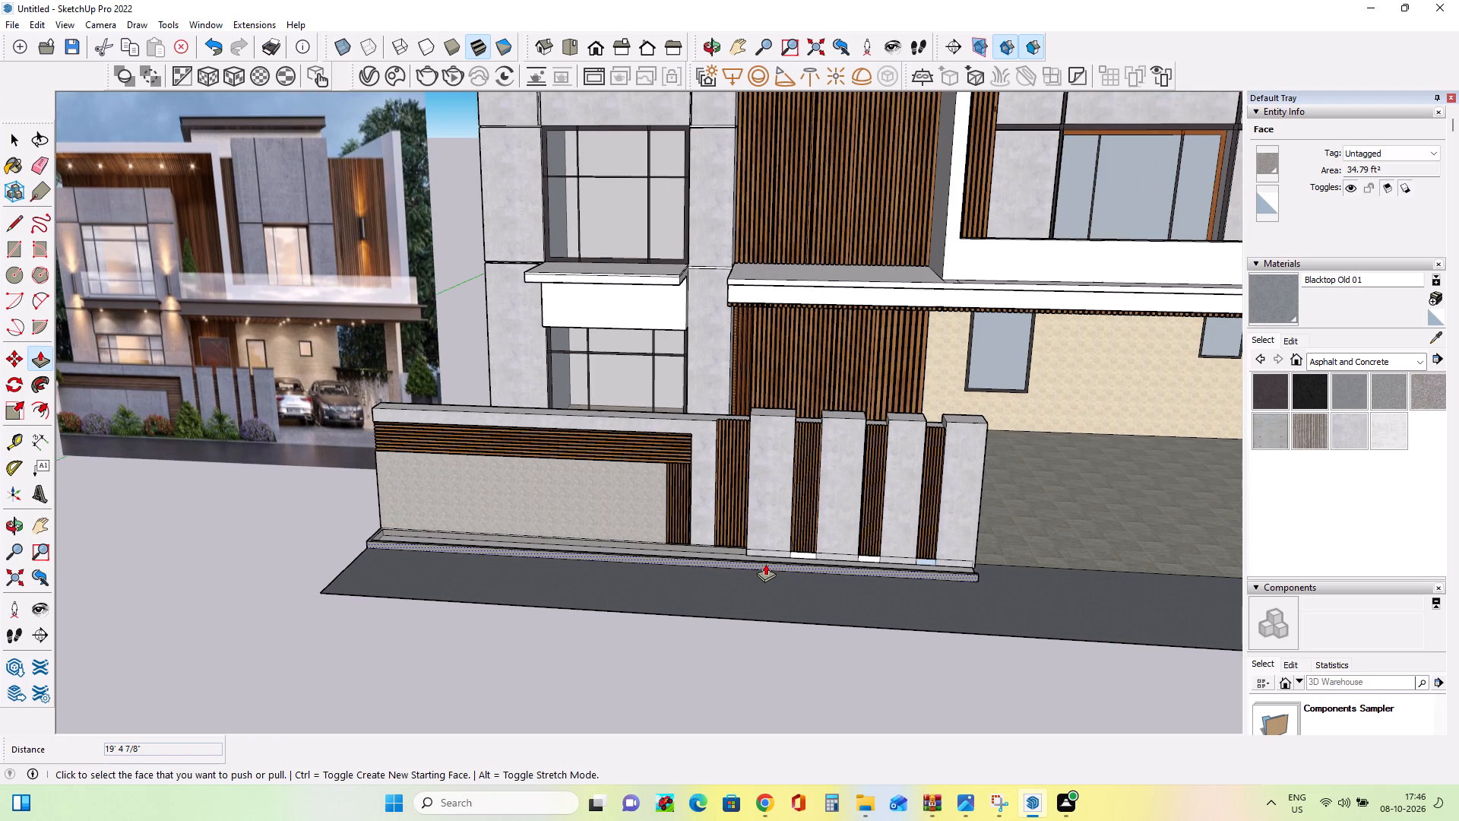
pyautogui.scroll(-1, 767, 571)
pyautogui.moveTo(770, 575); pyautogui.dragTo(783, 651, button='middle')
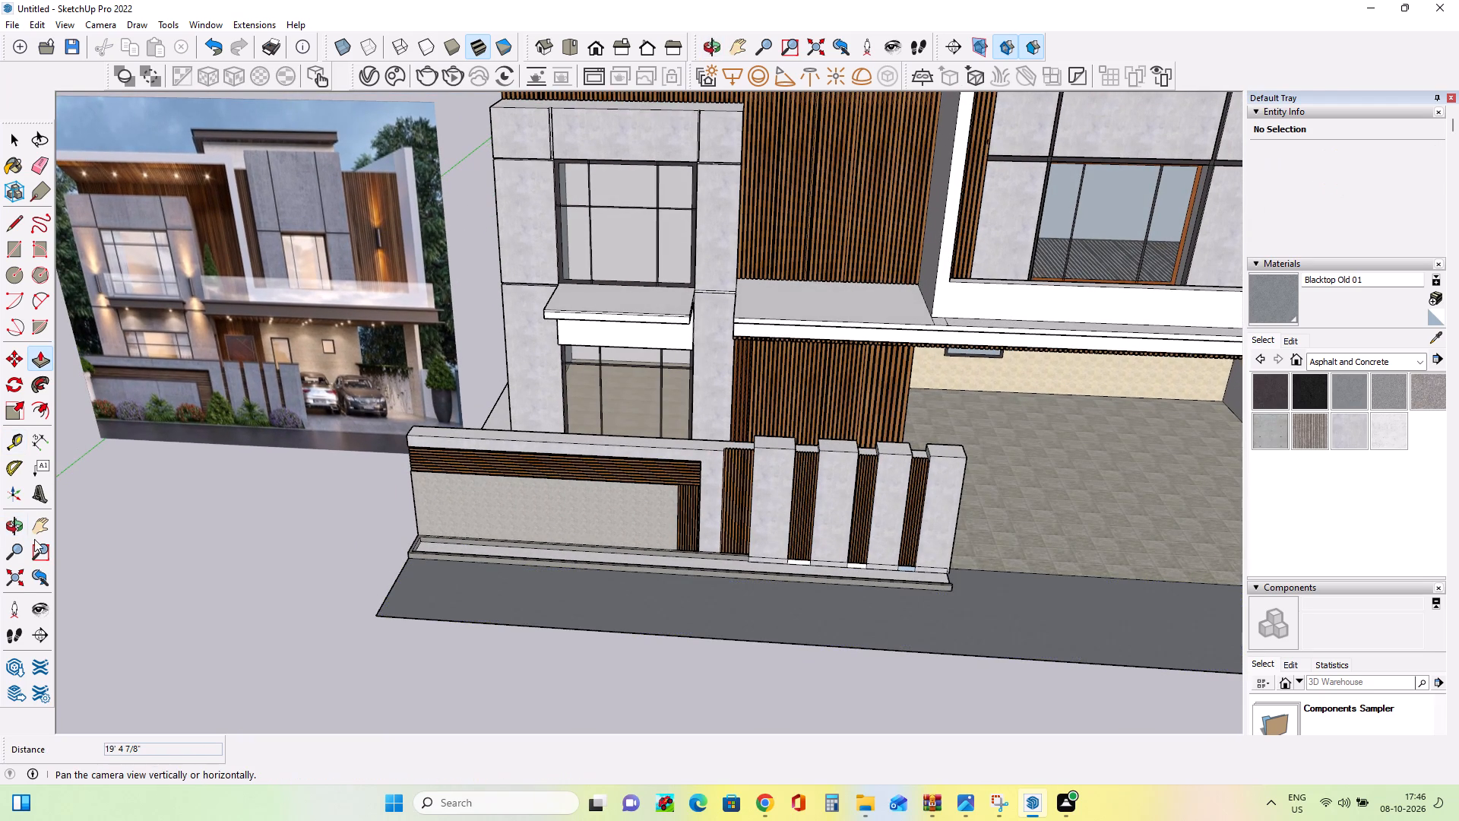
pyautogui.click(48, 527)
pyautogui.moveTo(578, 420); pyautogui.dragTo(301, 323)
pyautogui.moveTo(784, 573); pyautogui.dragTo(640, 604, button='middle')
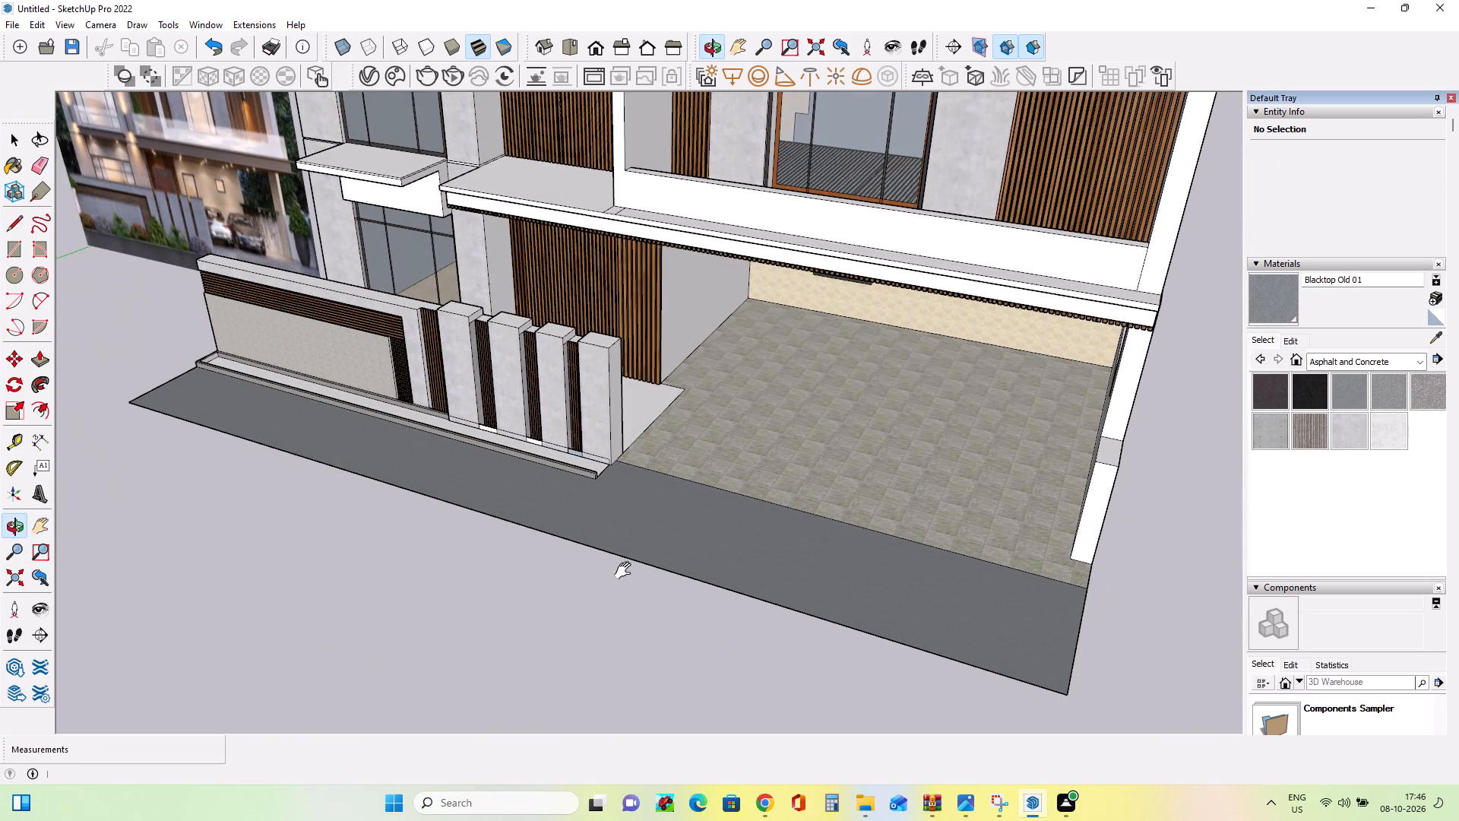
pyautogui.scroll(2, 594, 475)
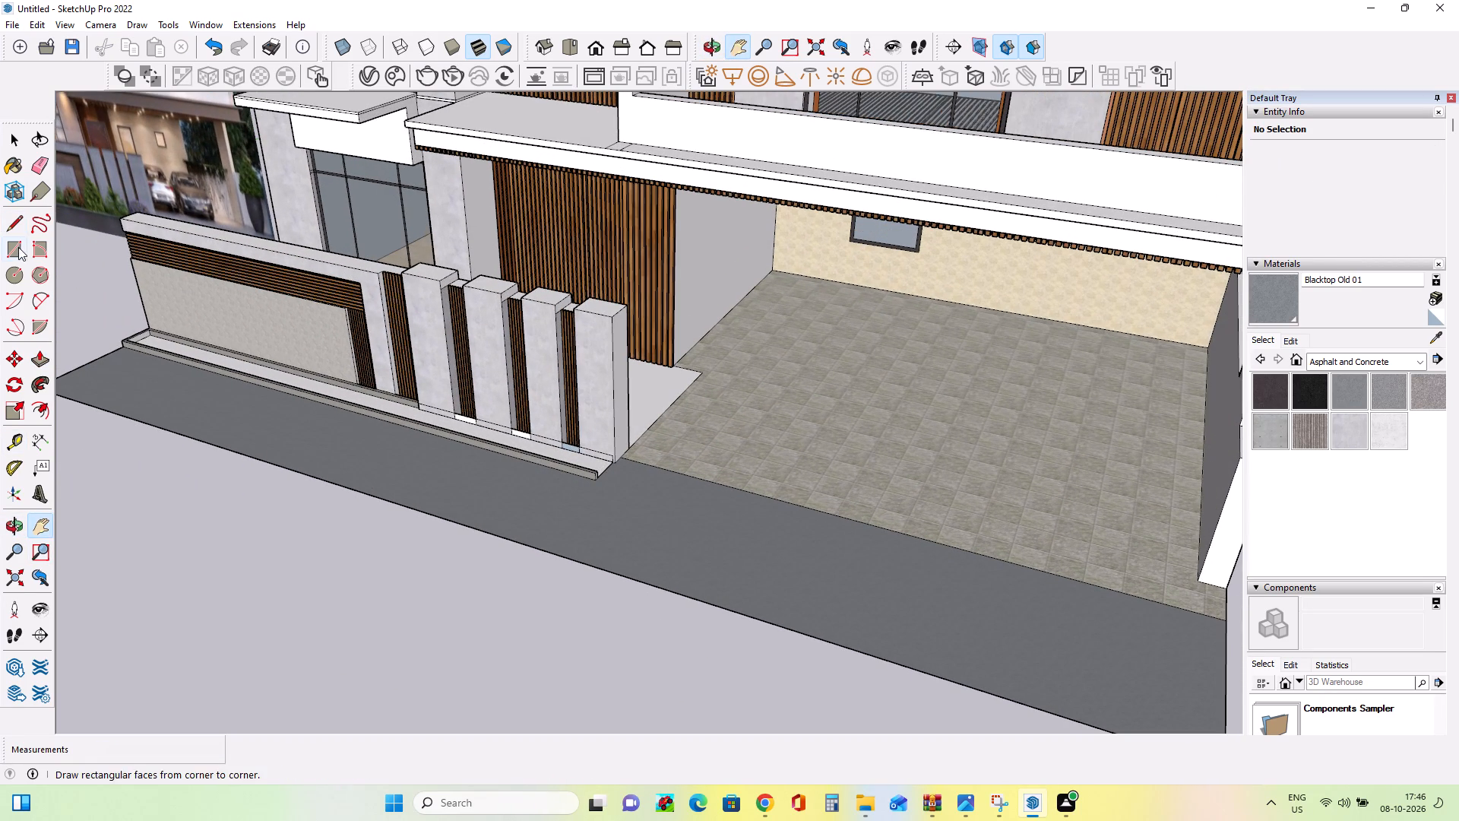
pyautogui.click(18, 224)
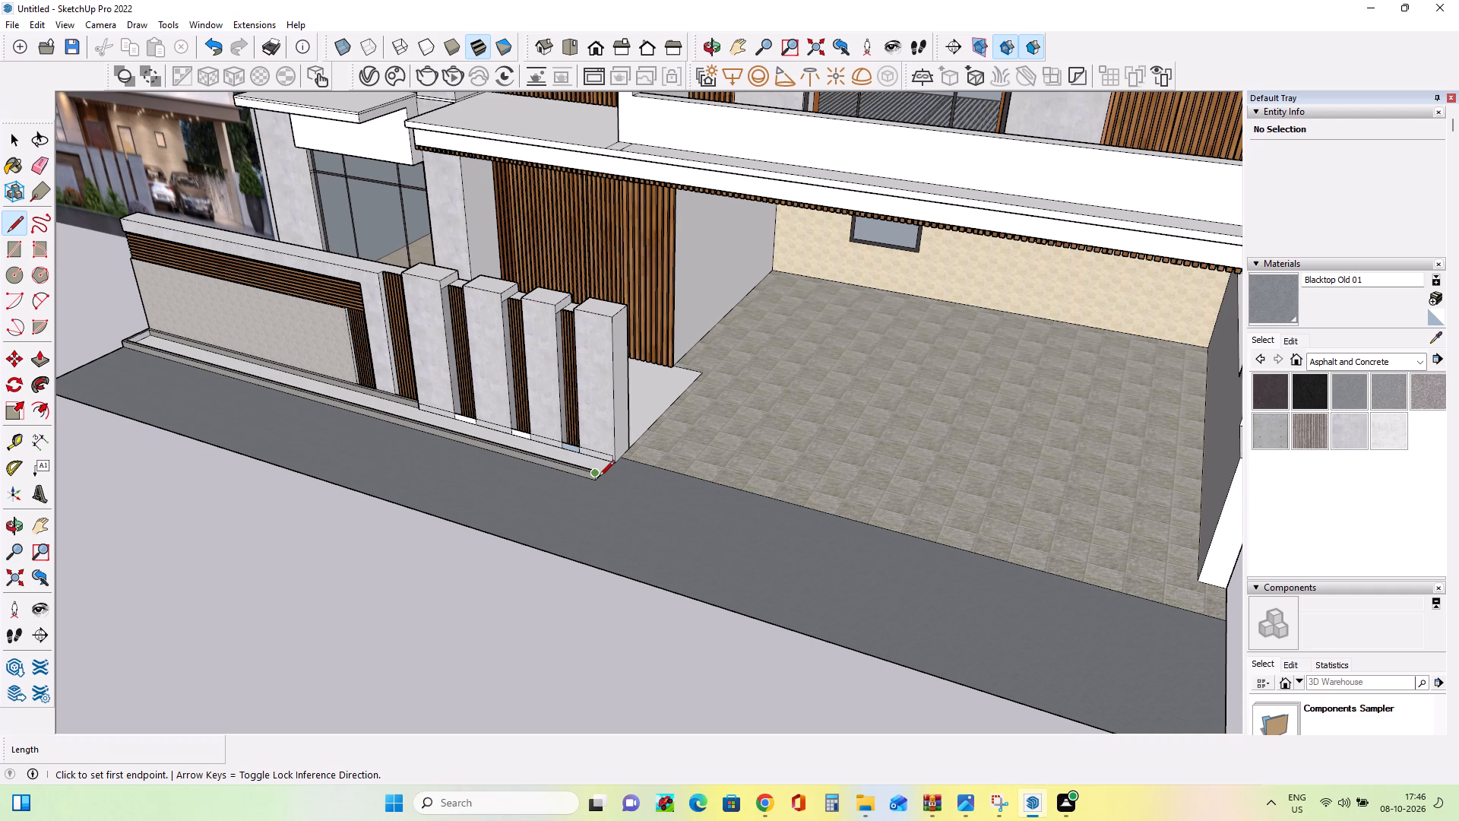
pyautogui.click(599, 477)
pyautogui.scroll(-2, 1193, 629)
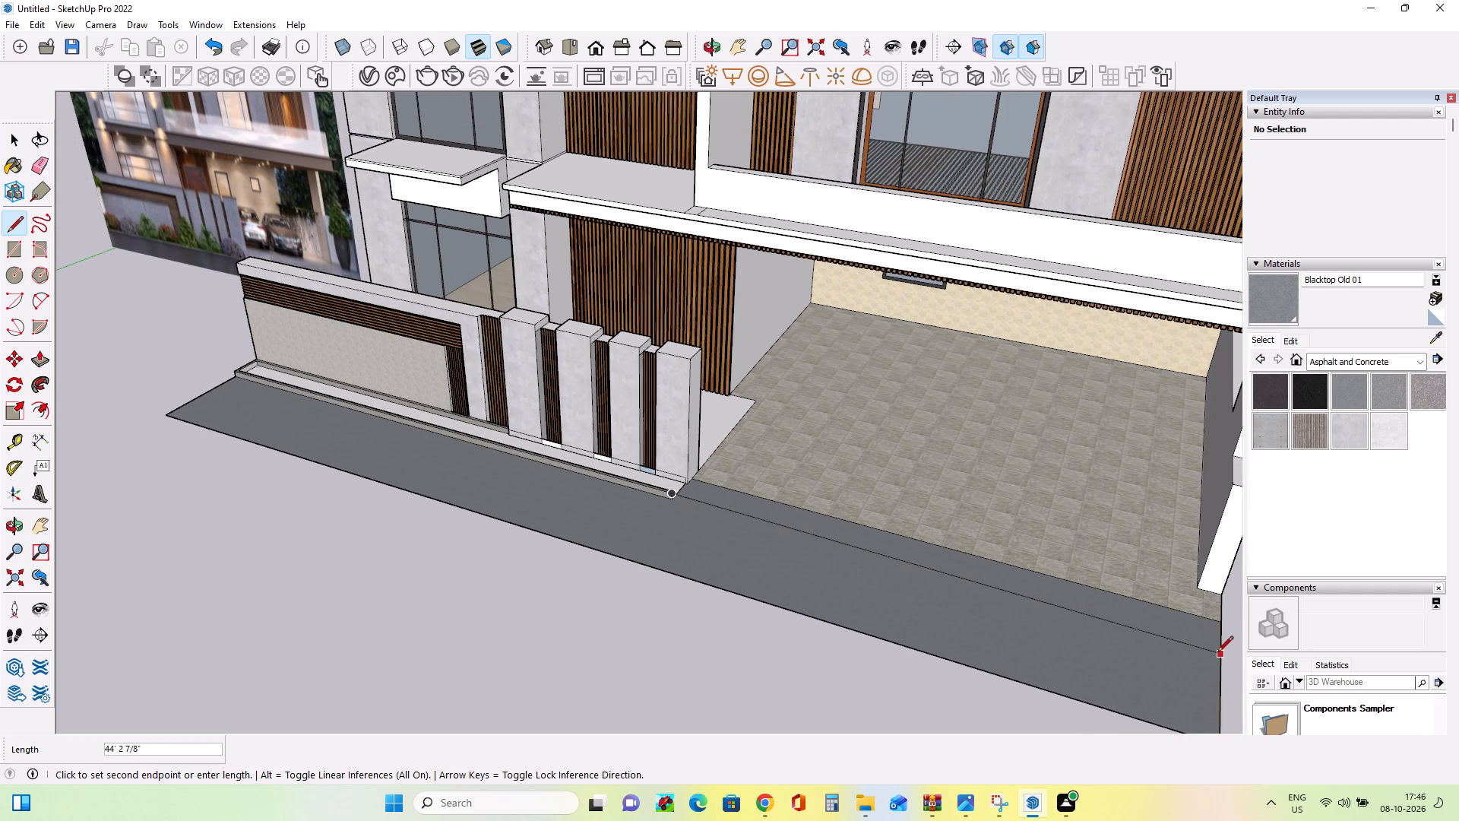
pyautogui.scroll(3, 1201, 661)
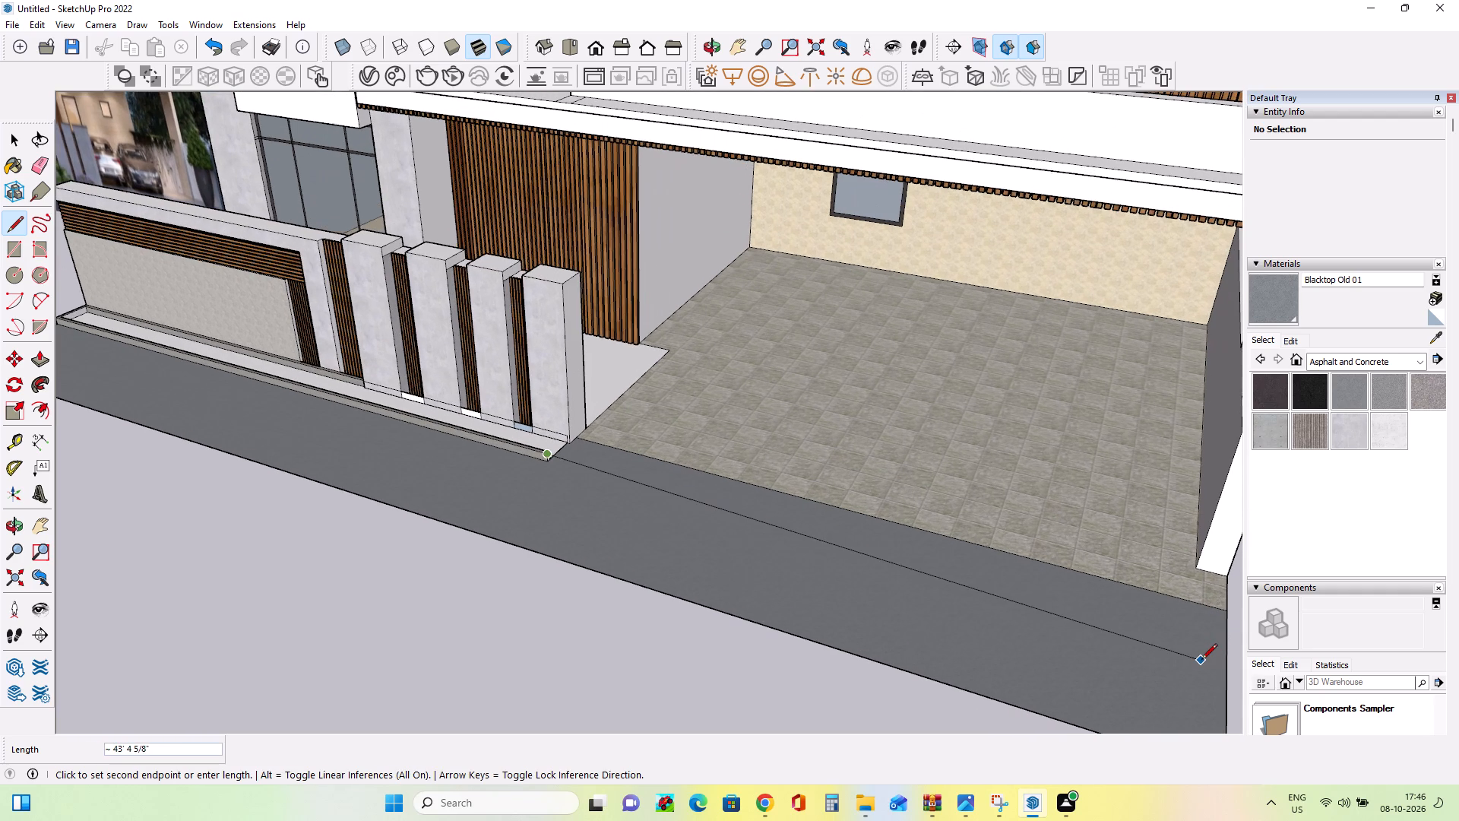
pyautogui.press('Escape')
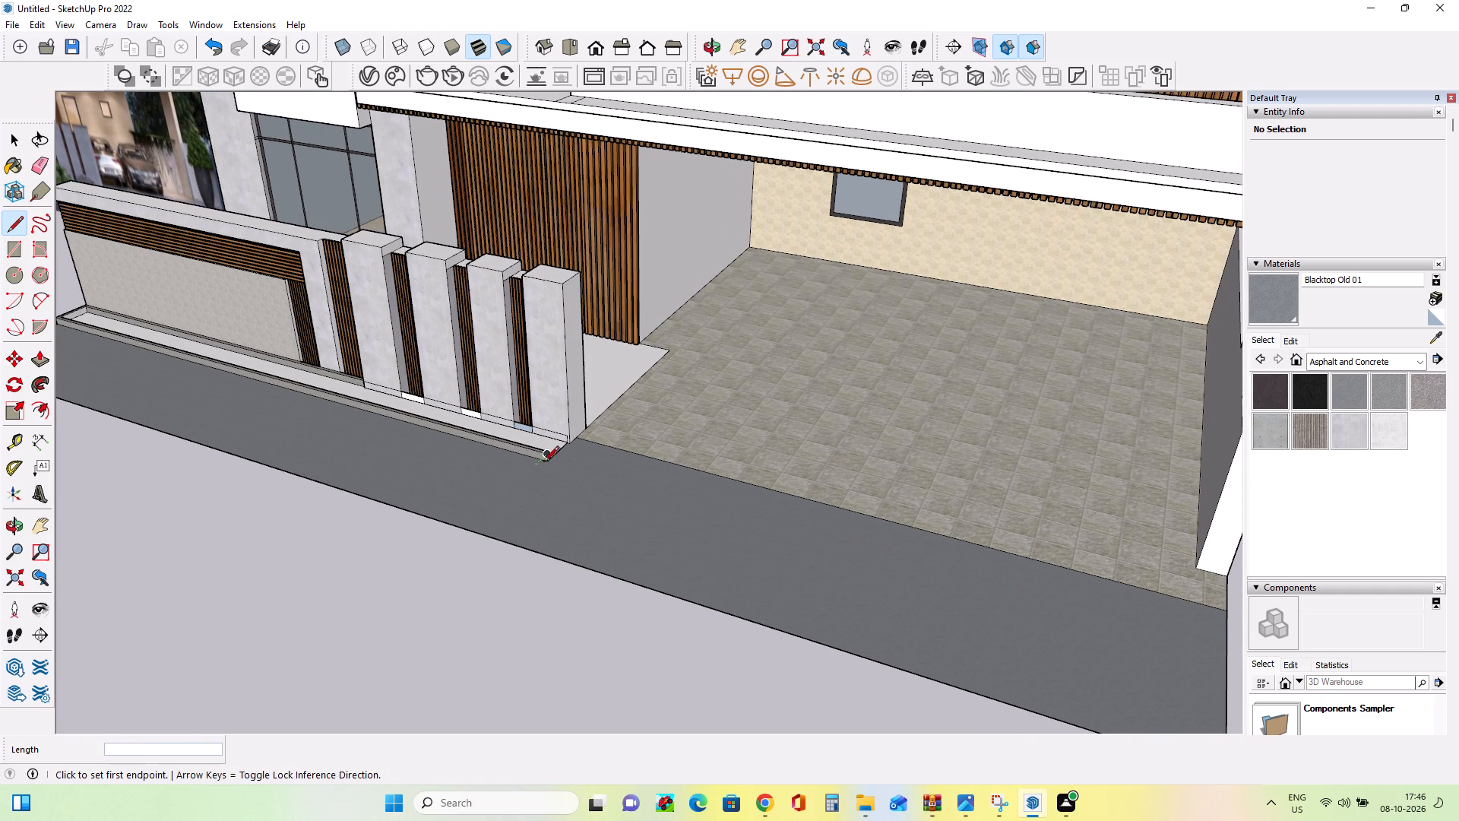
# Draw a line about 44' 7 7/16" long from the planter's outer end corner across the road strip to its far side edge.
pyautogui.scroll(8, 547, 477)
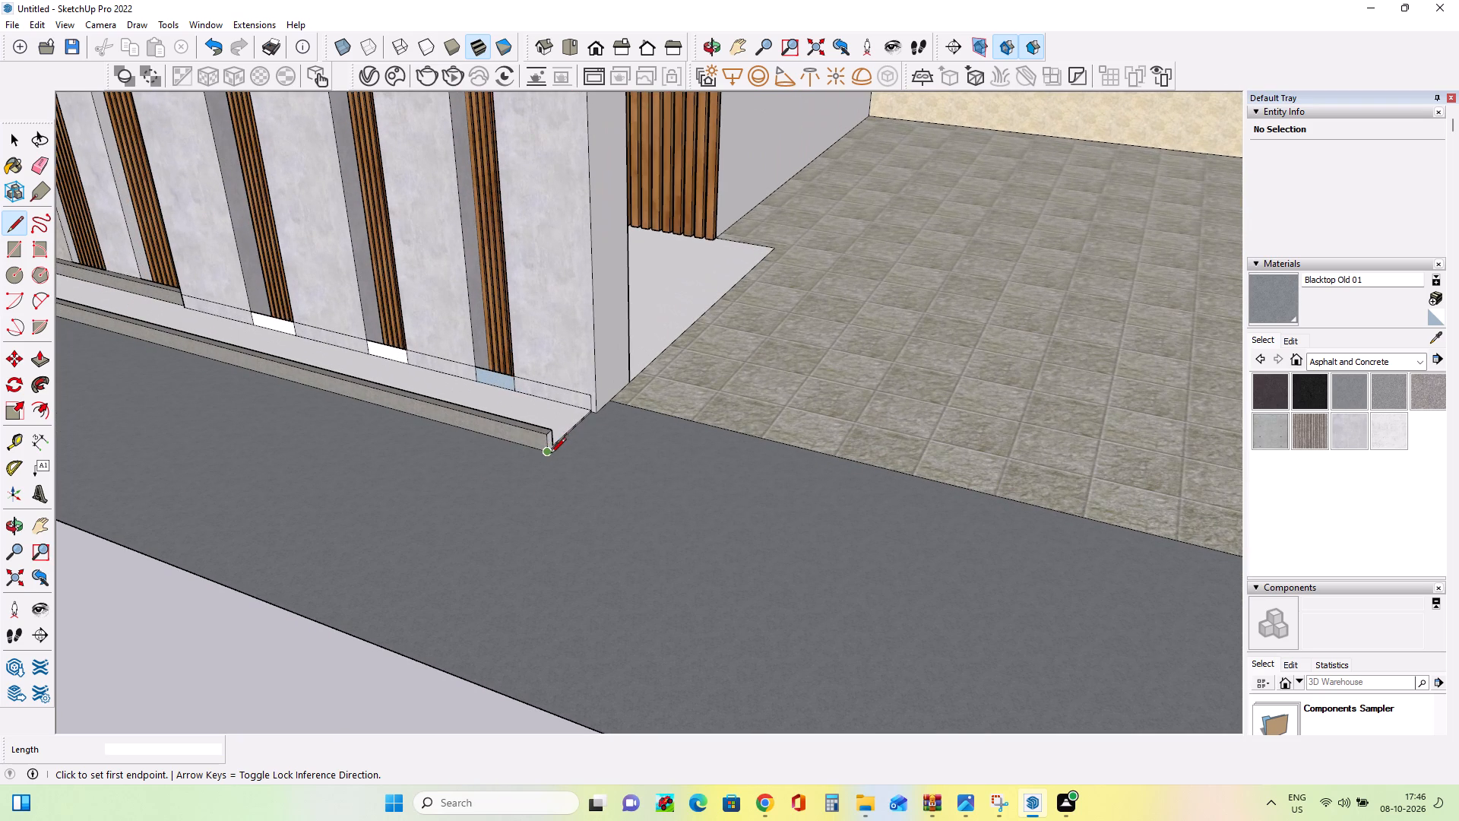
pyautogui.moveTo(550, 455); pyautogui.dragTo(558, 457)
pyautogui.scroll(-18, 677, 517)
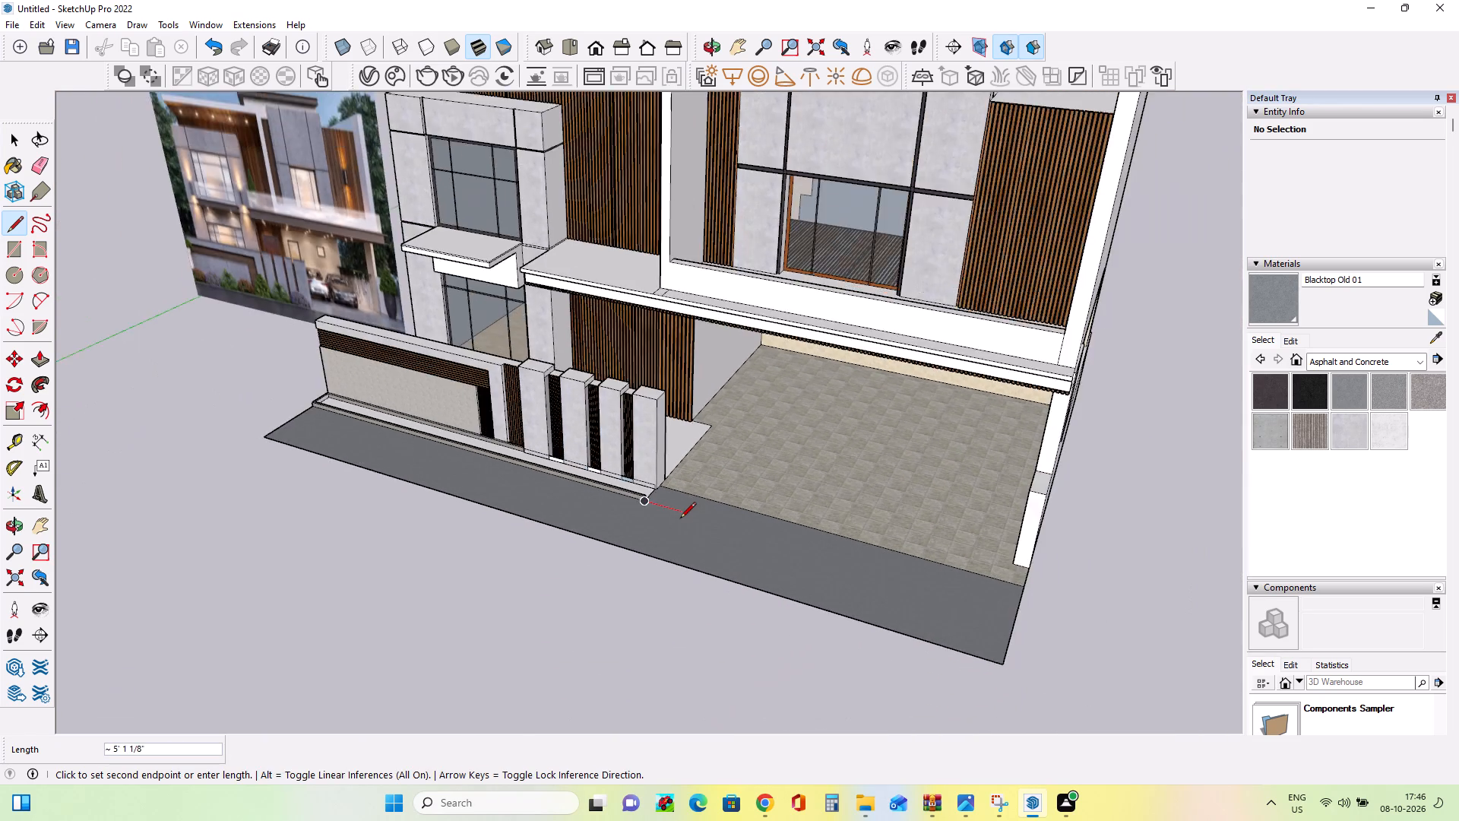
pyautogui.scroll(-3, 680, 519)
pyautogui.scroll(8, 864, 577)
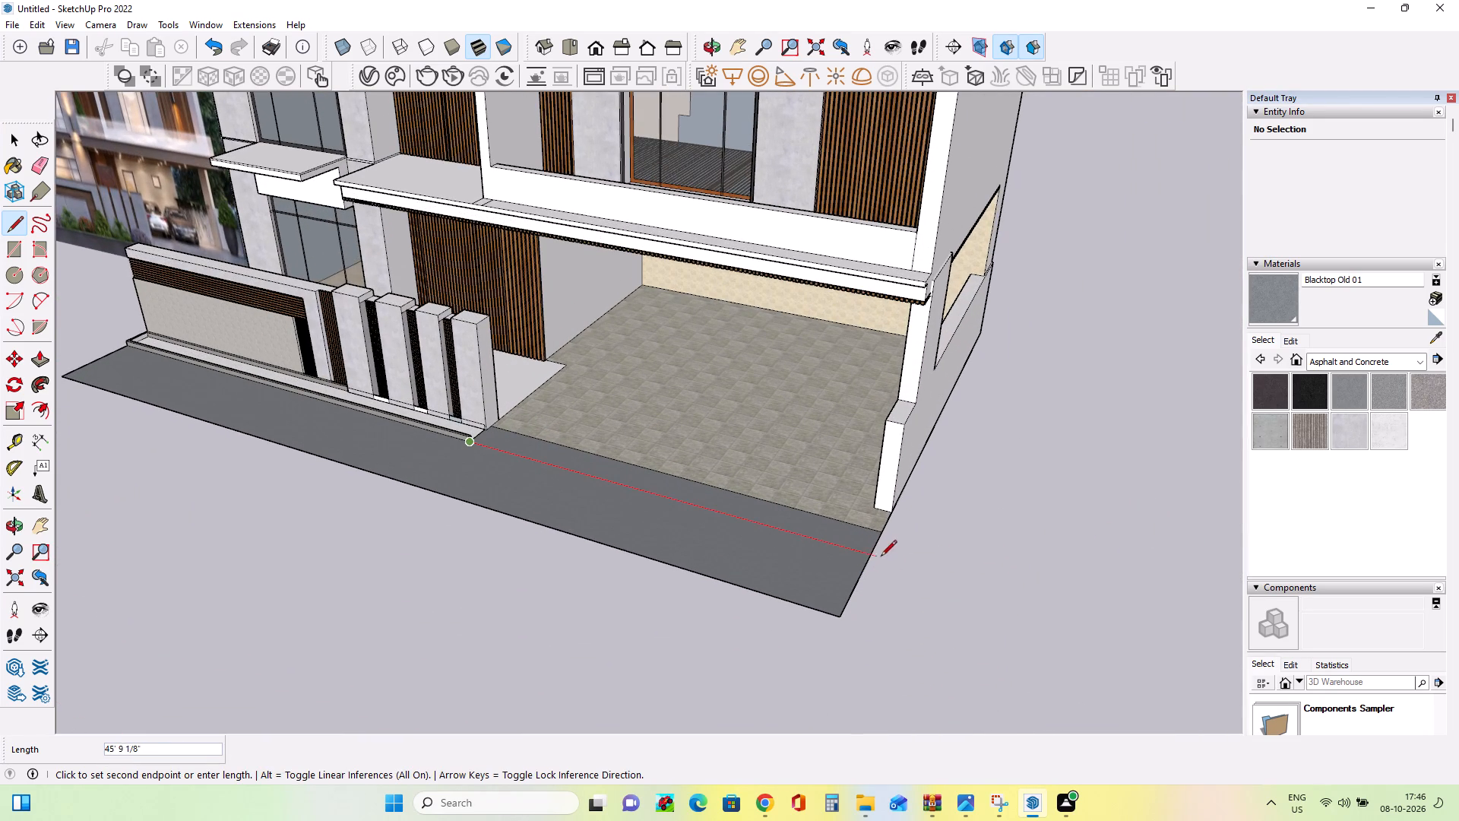
pyautogui.click(866, 556)
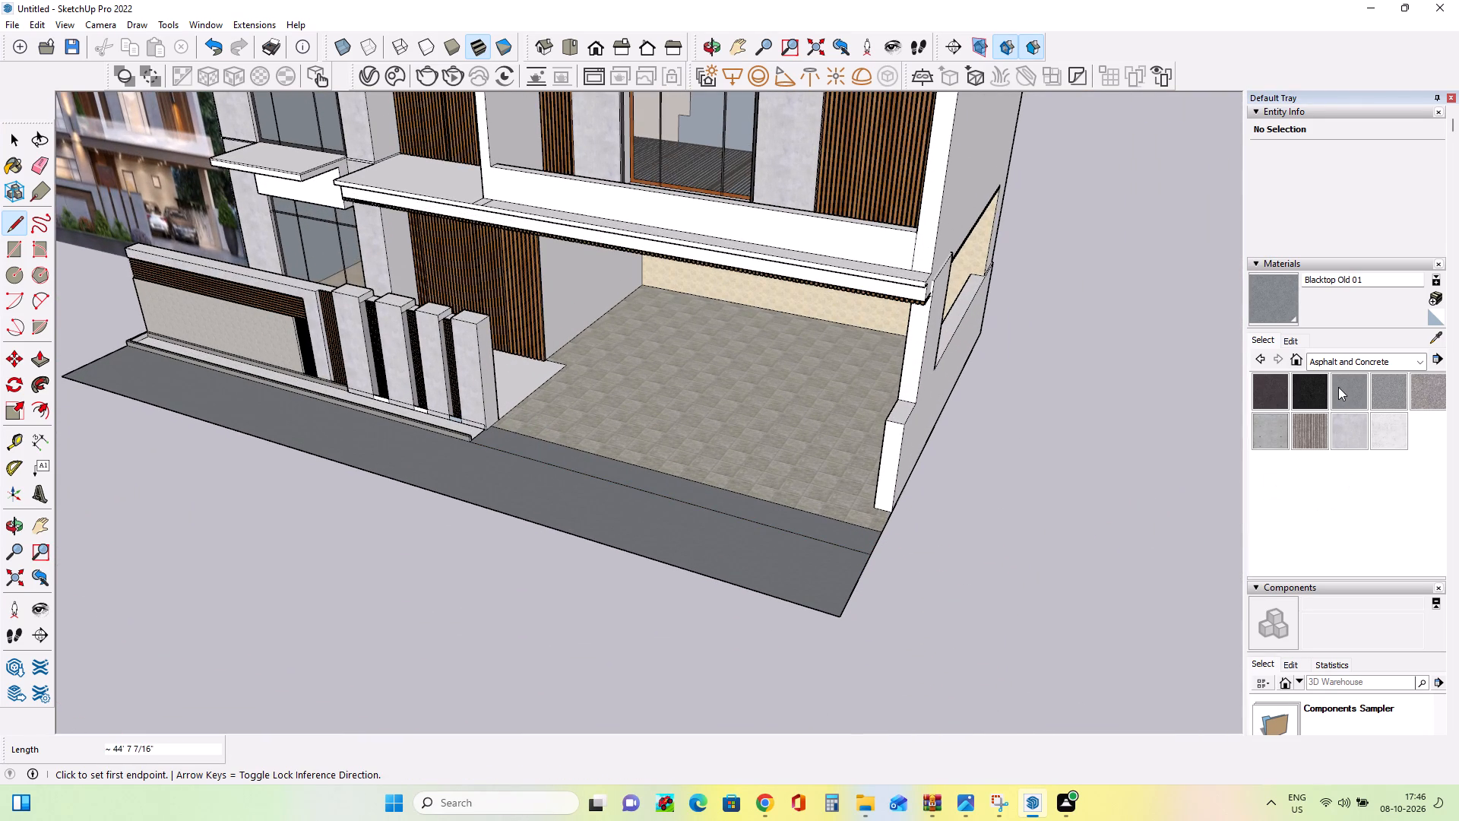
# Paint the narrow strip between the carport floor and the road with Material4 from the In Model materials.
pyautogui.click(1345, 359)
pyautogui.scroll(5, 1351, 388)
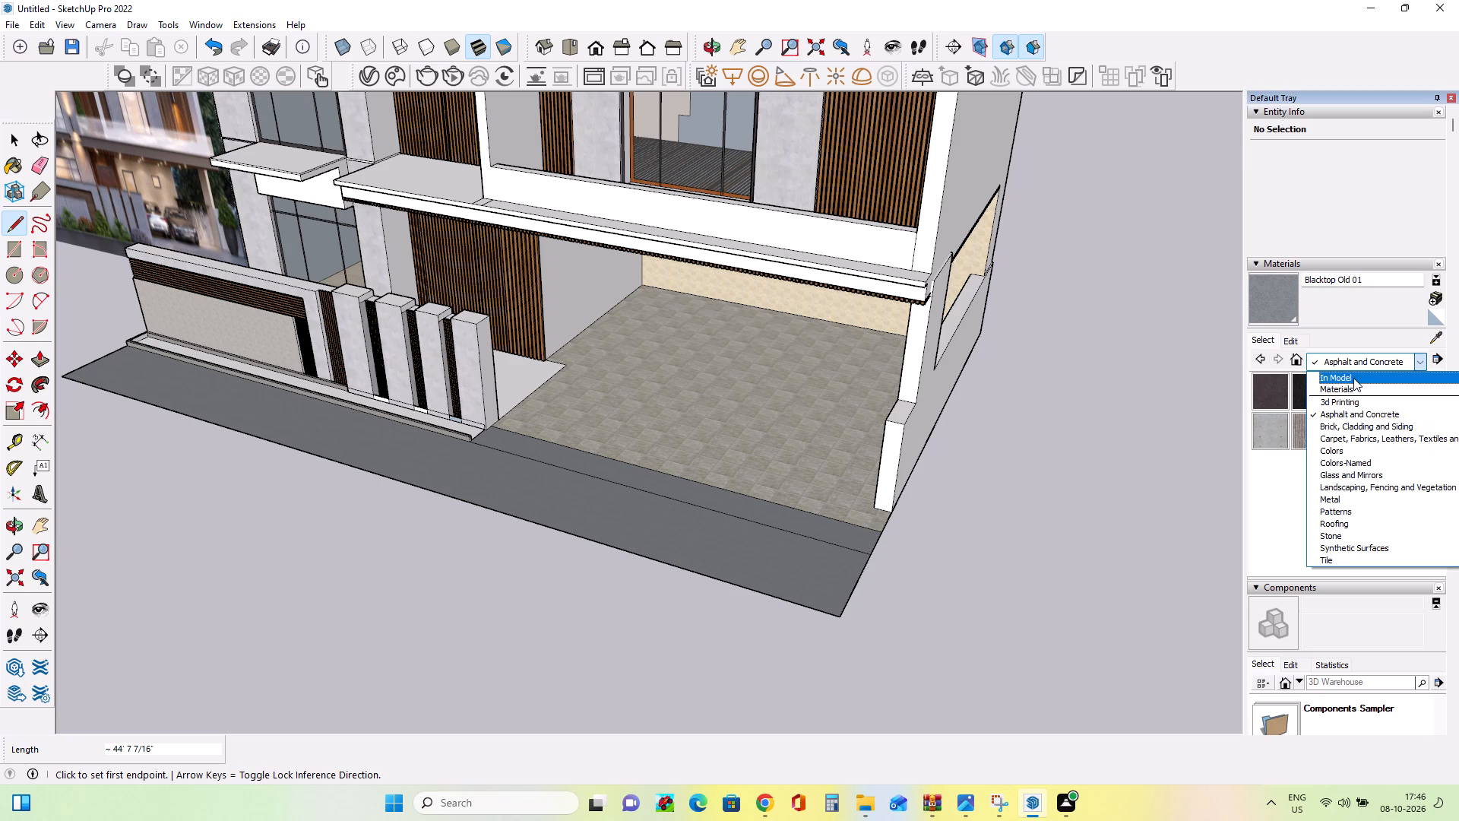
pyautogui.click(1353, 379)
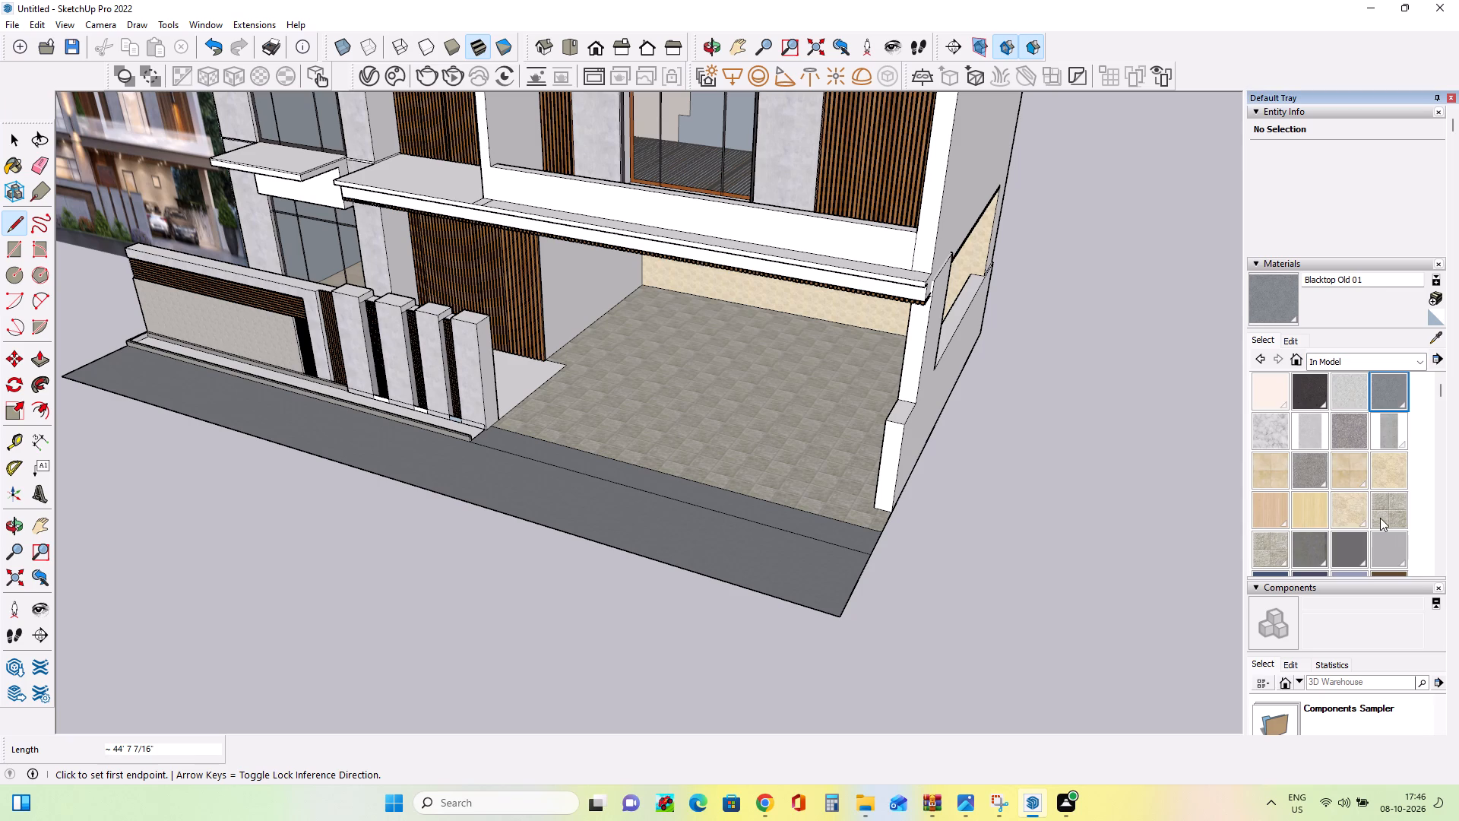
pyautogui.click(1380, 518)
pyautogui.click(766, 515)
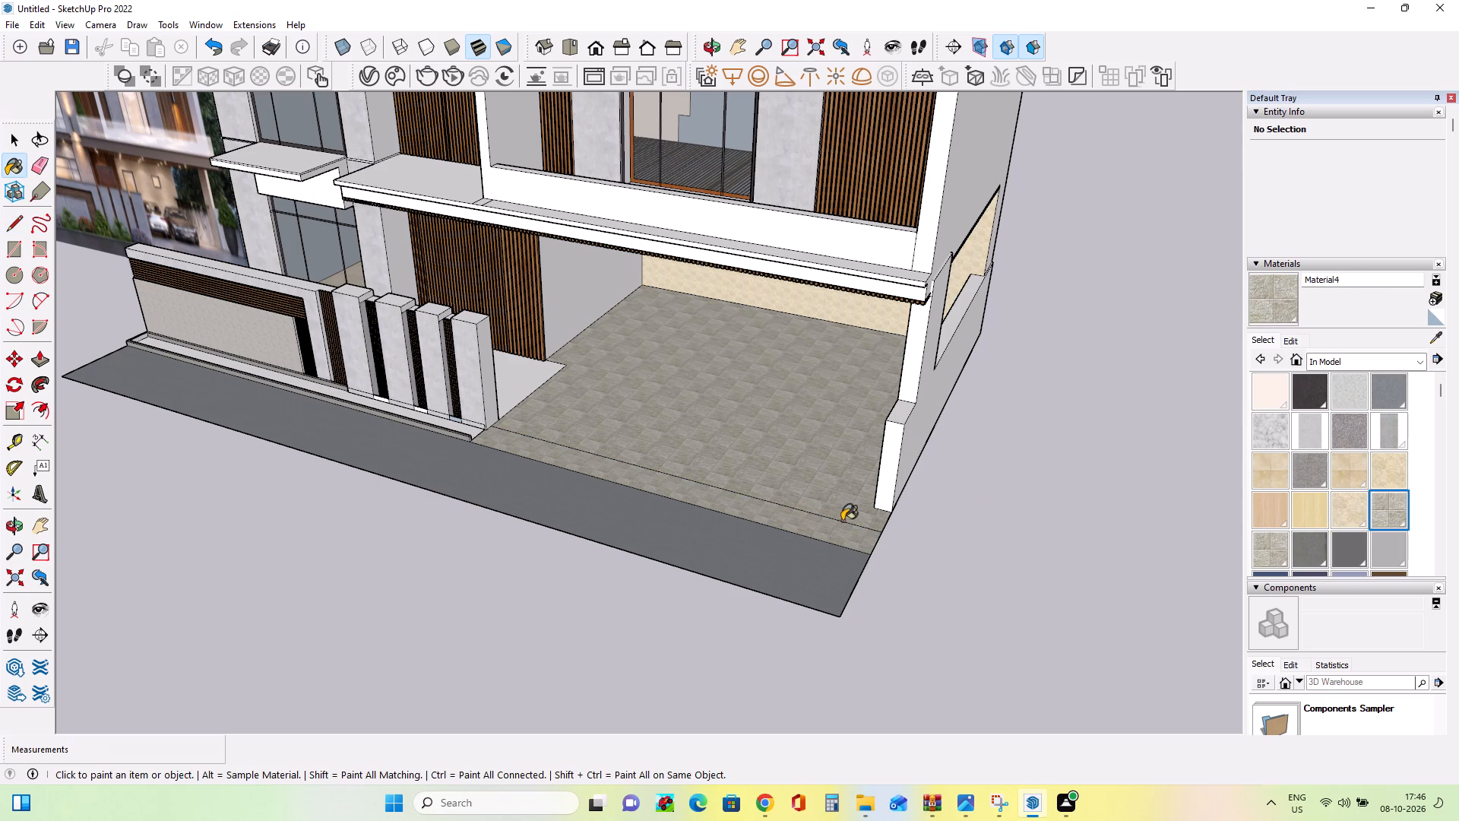
# Paint the narrow strip in front of the carport floor with Material5 from the In Model materials.
pyautogui.moveTo(843, 521); pyautogui.dragTo(870, 572, button='middle')
pyautogui.scroll(2, 798, 540)
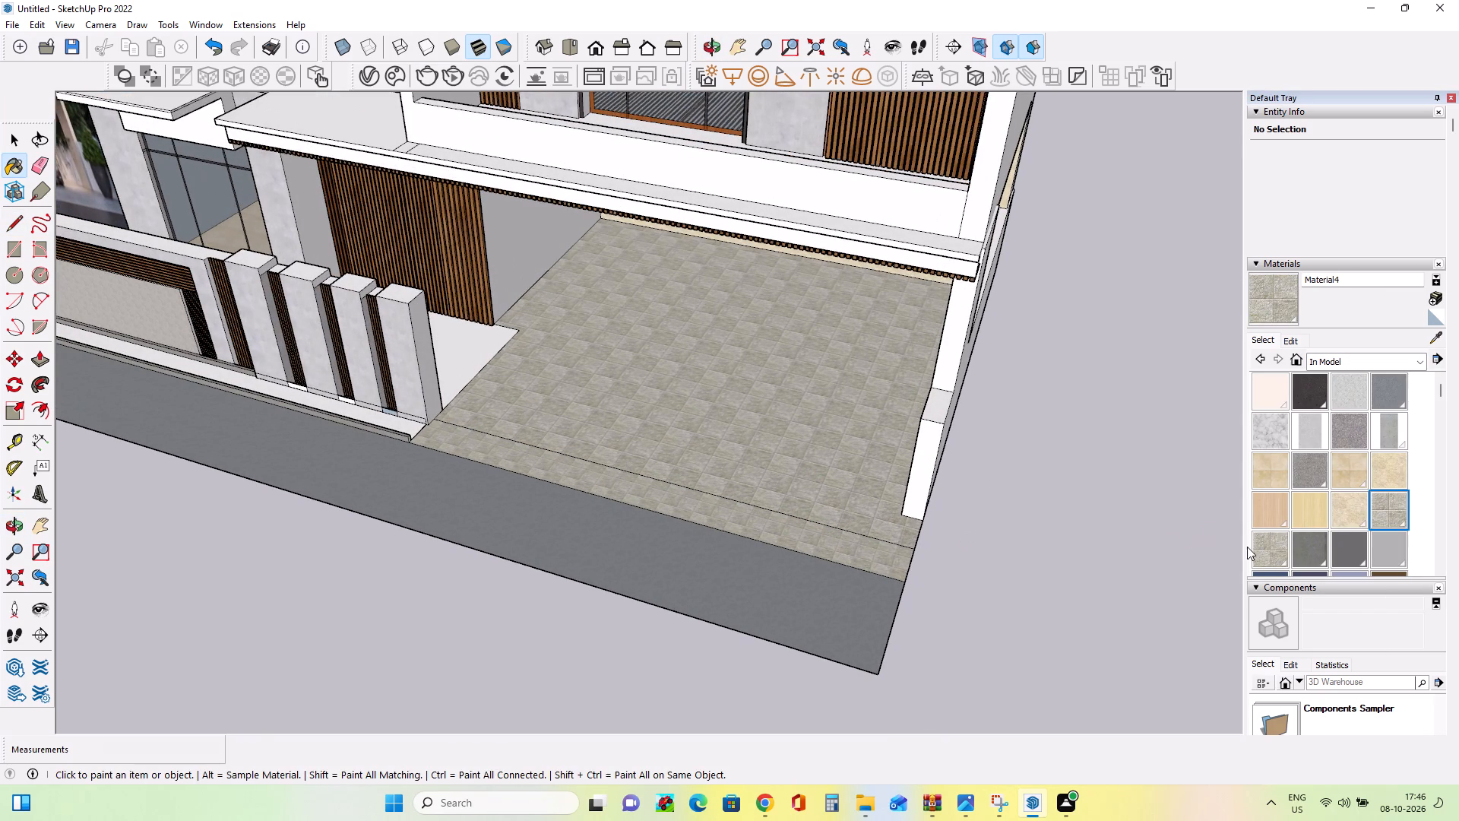
pyautogui.click(1271, 555)
pyautogui.click(874, 563)
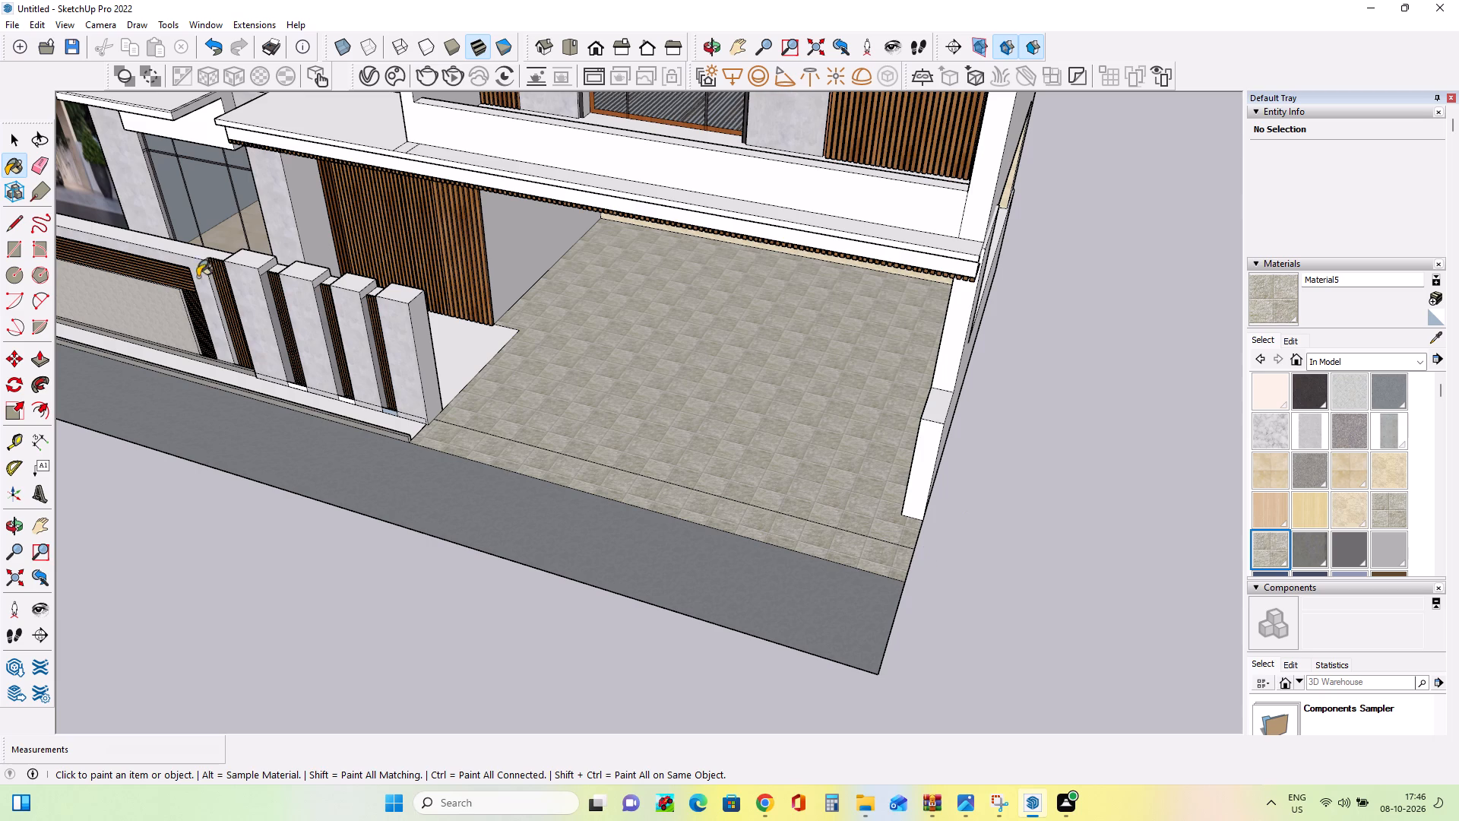
# Erase the edge between the carport floor and the newly painted strip to merge them.
pyautogui.click(32, 173)
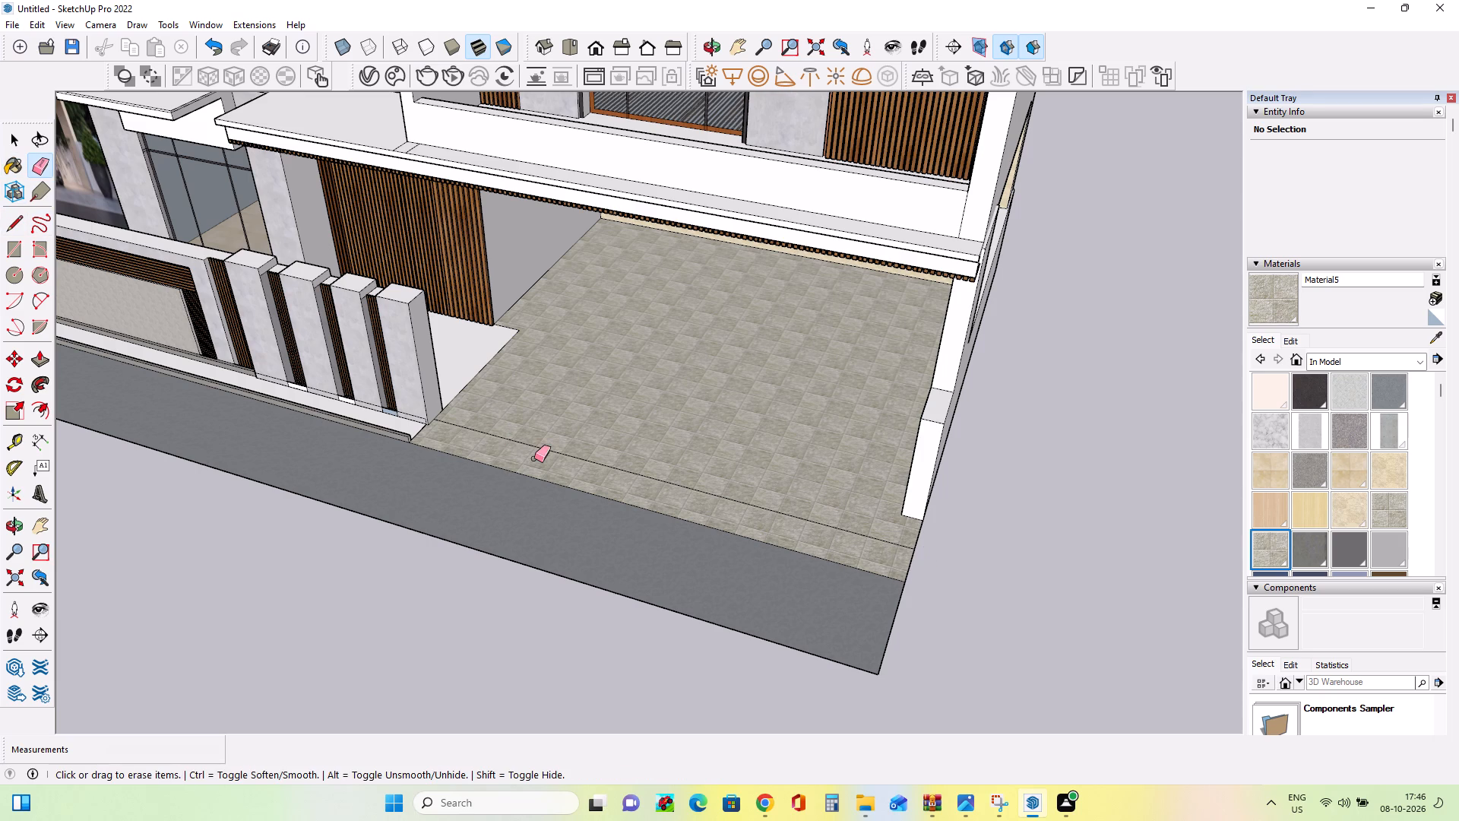
pyautogui.click(536, 450)
pyautogui.click(541, 450)
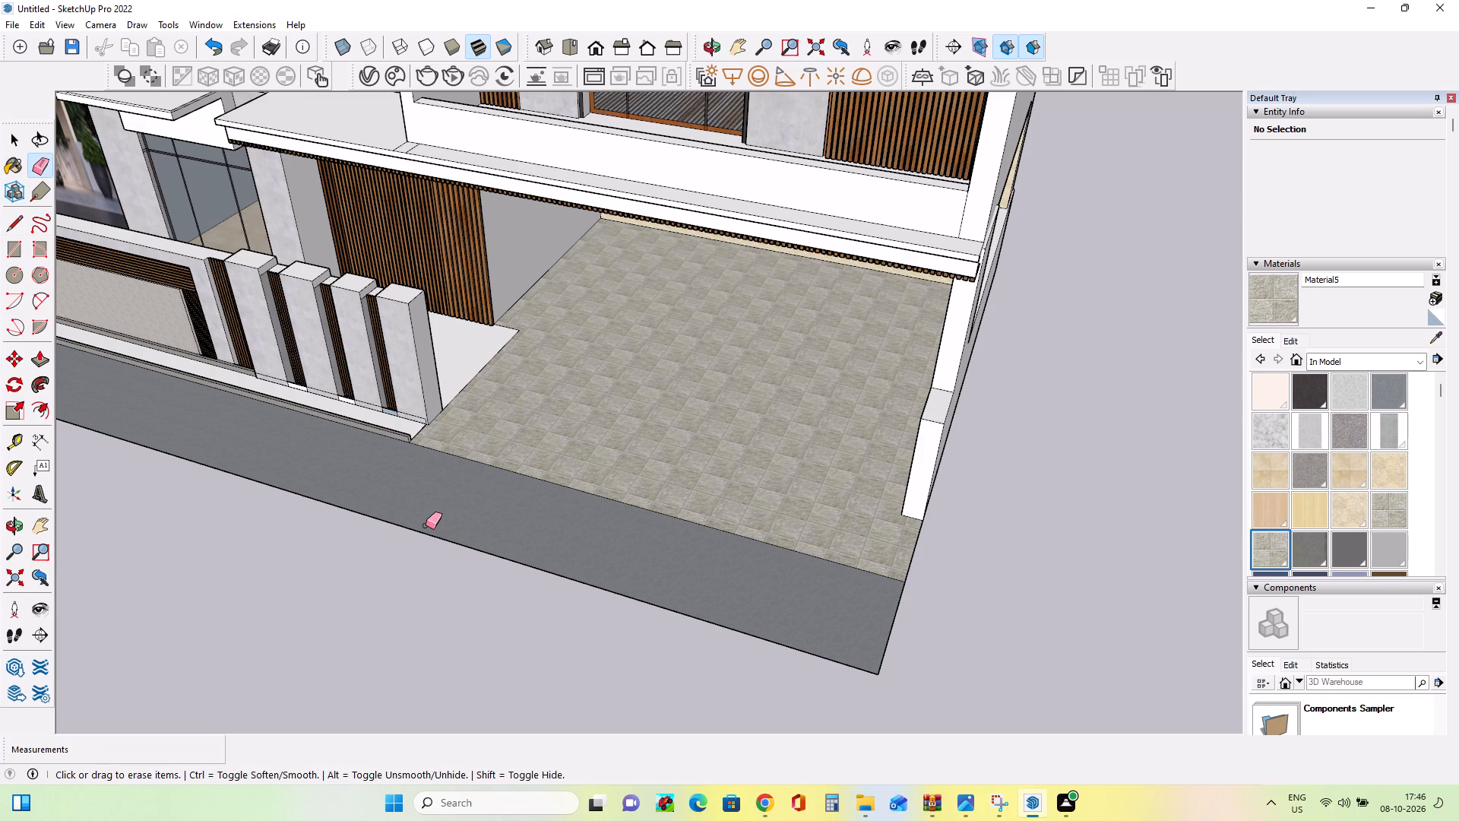
# Compare the model's carport floor and front road strip with the driveway in the reference image.
pyautogui.moveTo(429, 525); pyautogui.dragTo(665, 512, button='middle')
pyautogui.scroll(-8, 662, 502)
pyautogui.scroll(1, 647, 504)
pyautogui.scroll(-8, 647, 505)
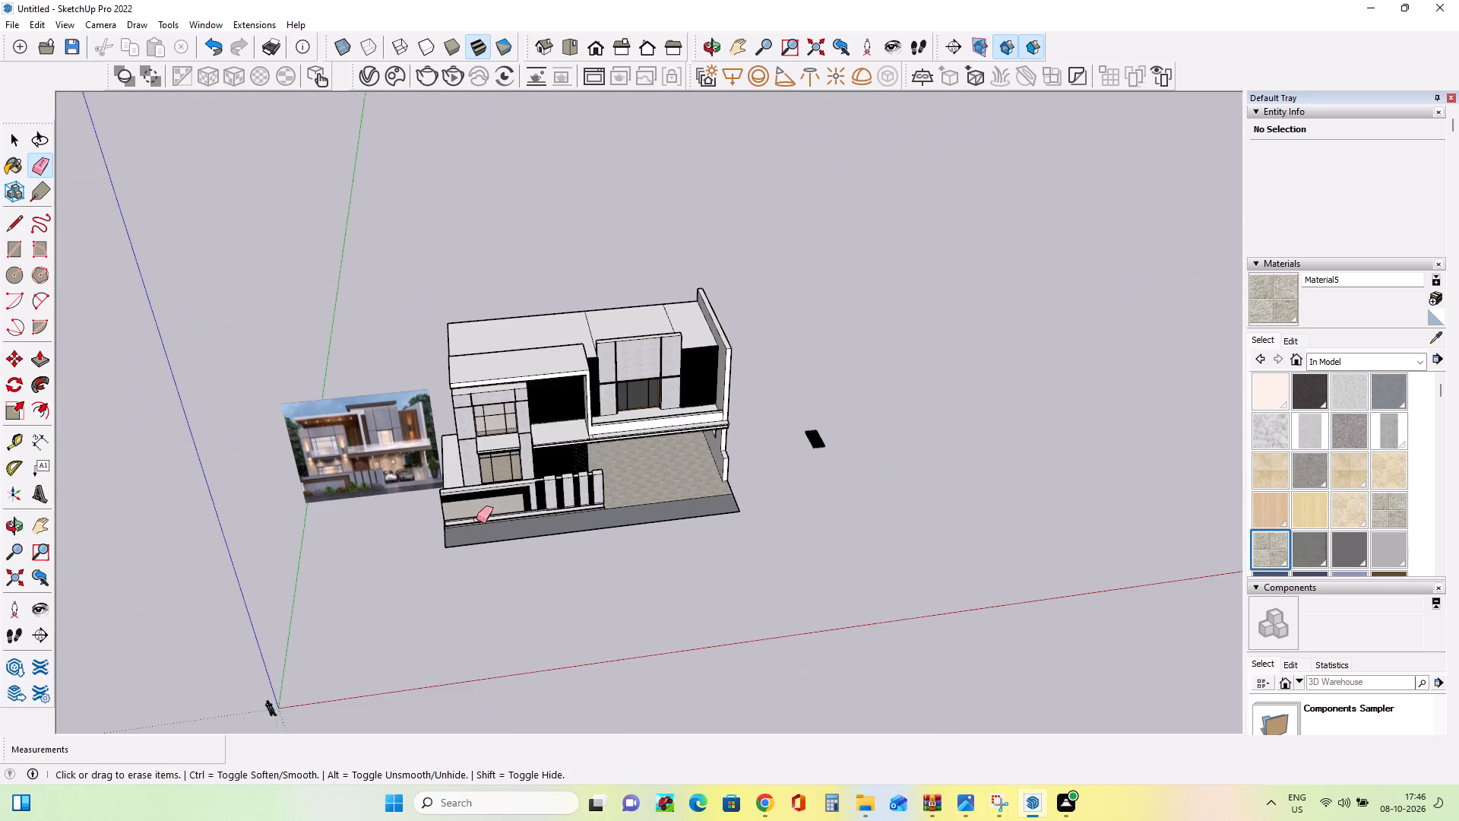
pyautogui.scroll(5, 278, 499)
pyautogui.scroll(7, 473, 473)
pyautogui.scroll(-1, 473, 474)
pyautogui.scroll(3, 473, 474)
pyautogui.scroll(-1, 461, 508)
pyautogui.scroll(9, 461, 508)
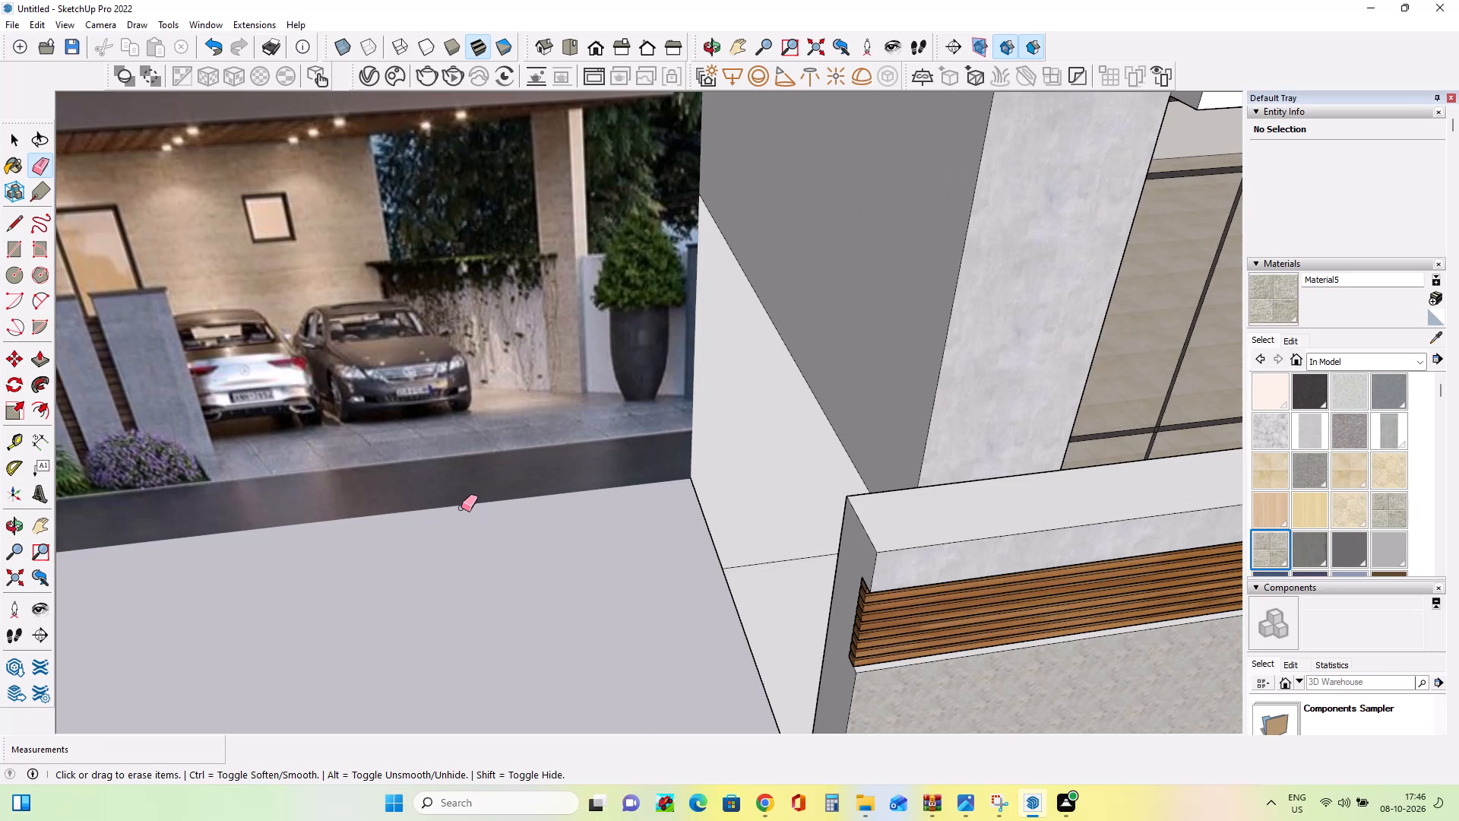
pyautogui.scroll(-18, 422, 487)
pyautogui.scroll(1, 324, 475)
pyautogui.scroll(-1, 324, 475)
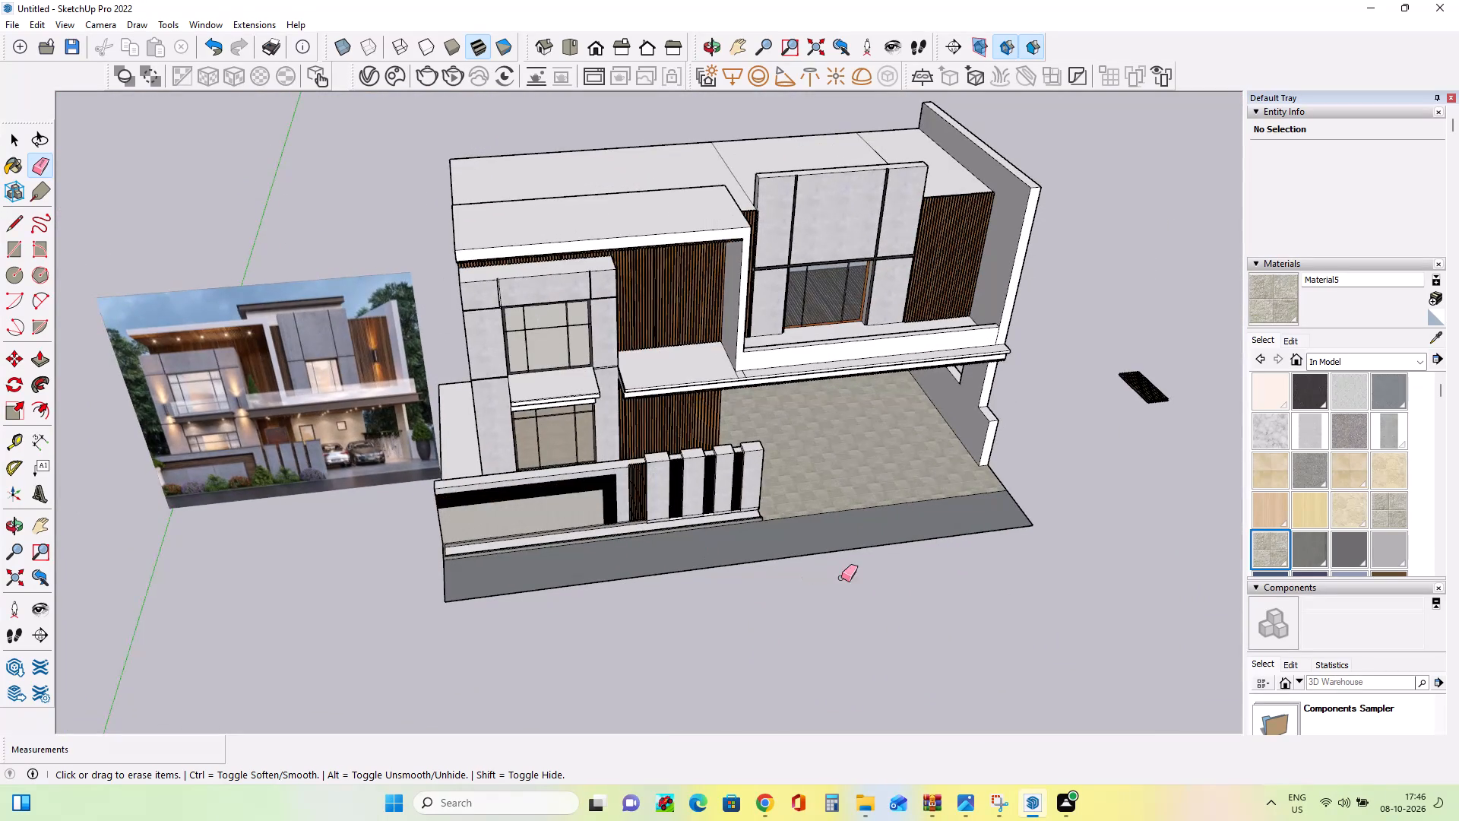
pyautogui.scroll(1, 822, 559)
# Create a new material from Material5 with its texture size set to 7' and paint the carport floor with it.
pyautogui.moveTo(809, 553); pyautogui.dragTo(637, 502, button='middle')
pyautogui.scroll(8, 761, 540)
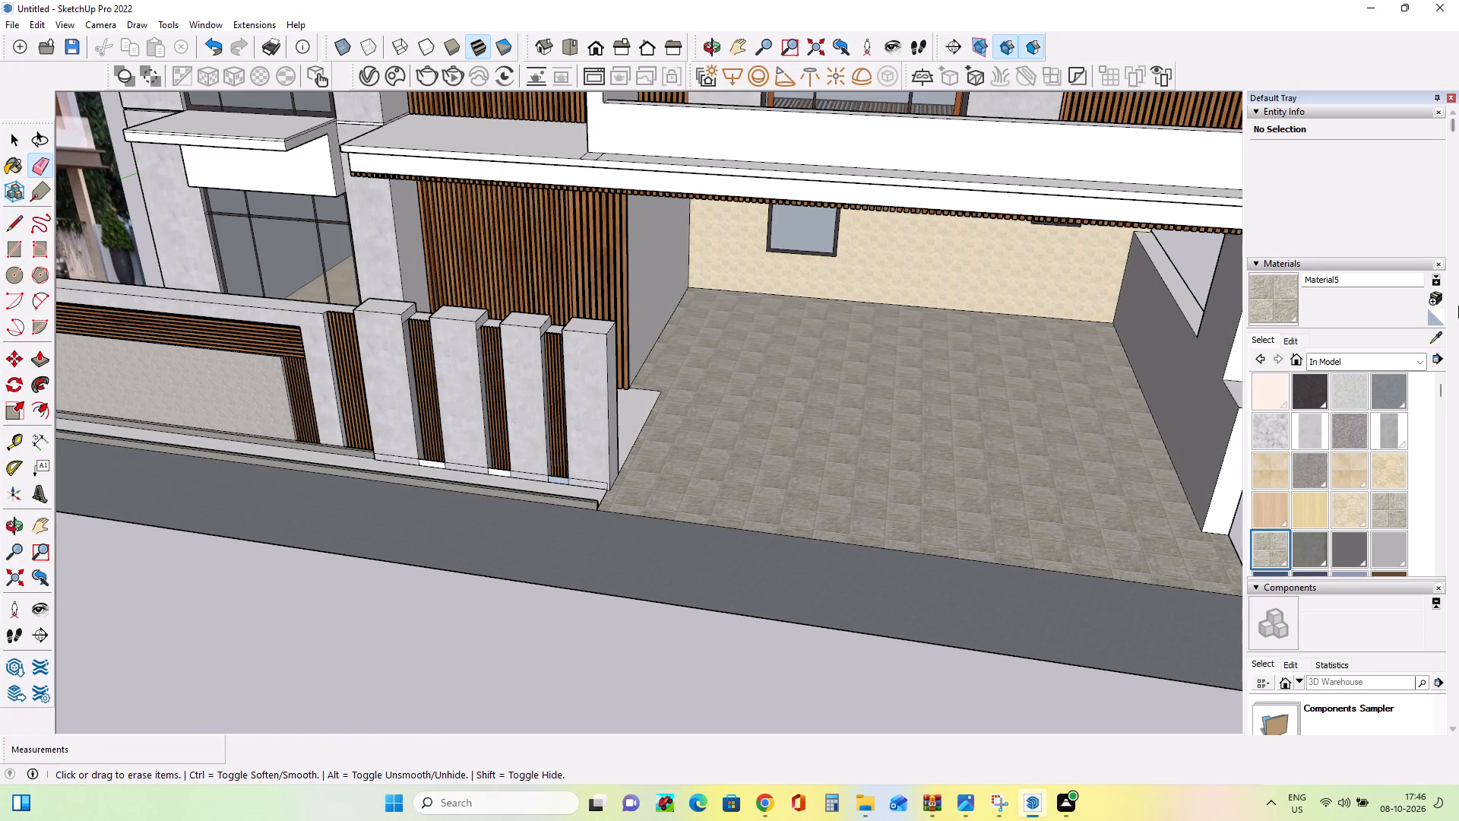
pyautogui.click(1438, 297)
pyautogui.click(674, 490)
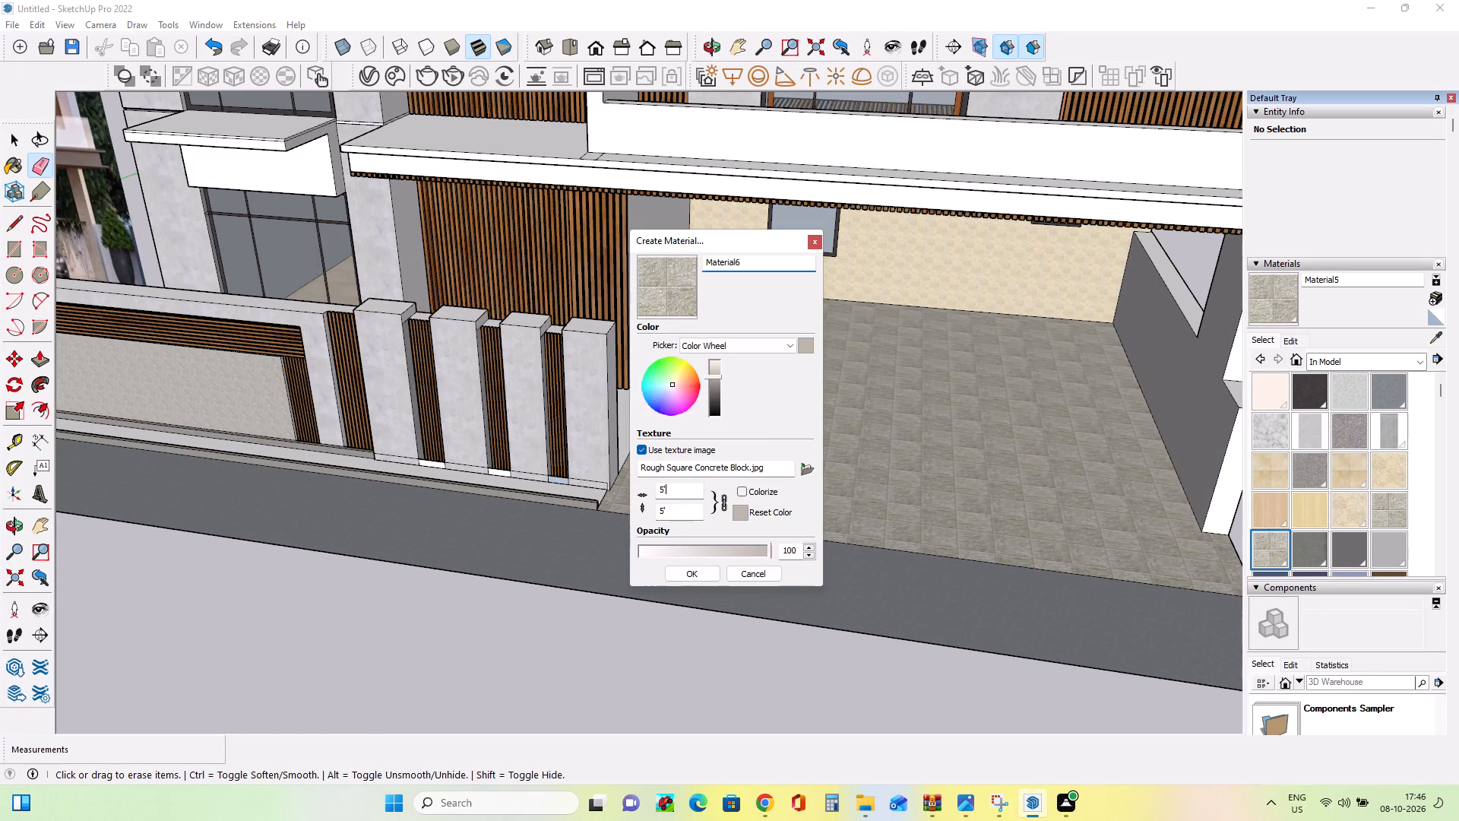
pyautogui.press('BackSpace')
pyautogui.press('BackSpace')
pyautogui.write("7'")
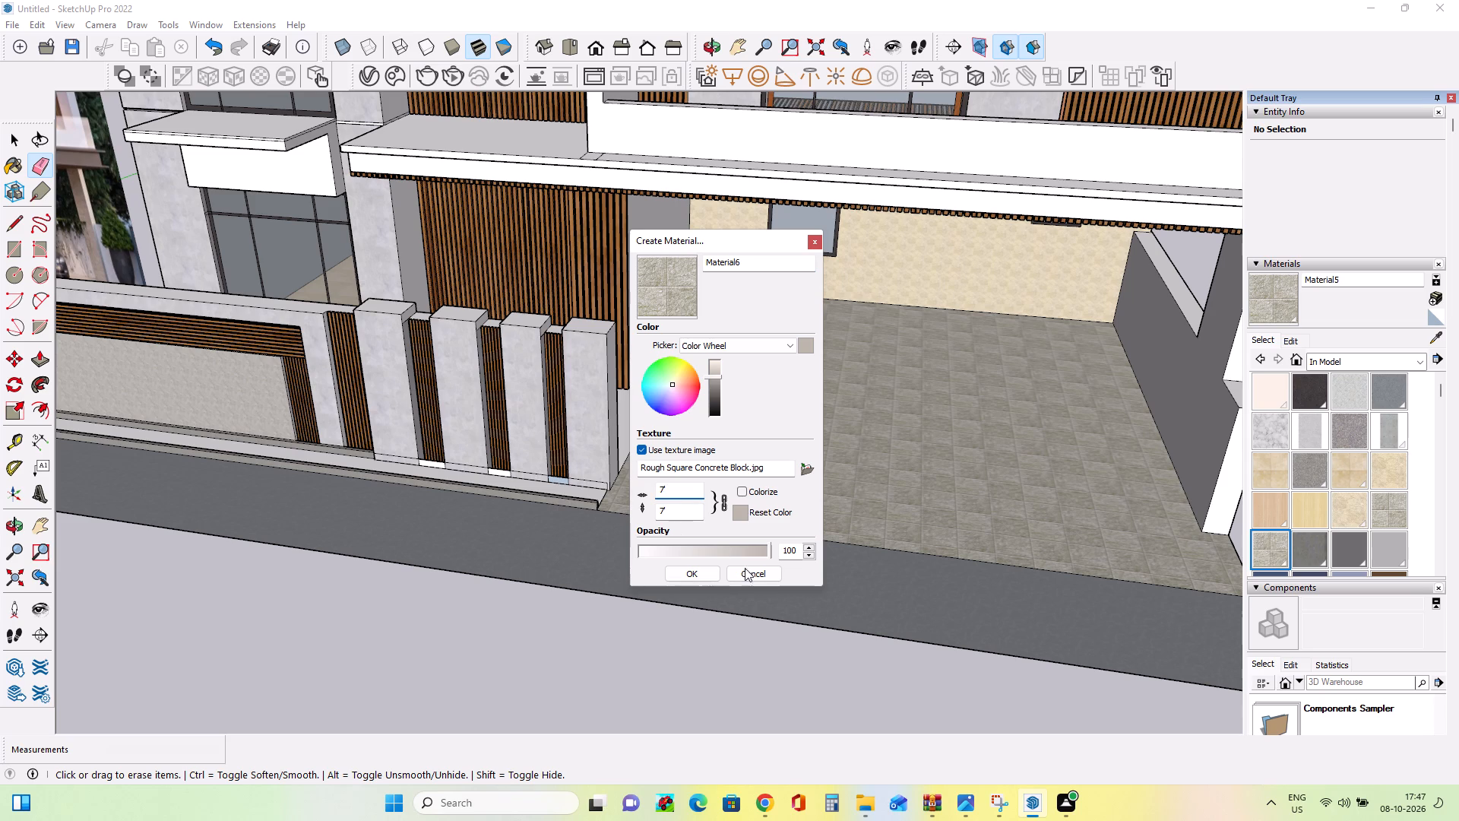
pyautogui.click(700, 582)
pyautogui.click(691, 578)
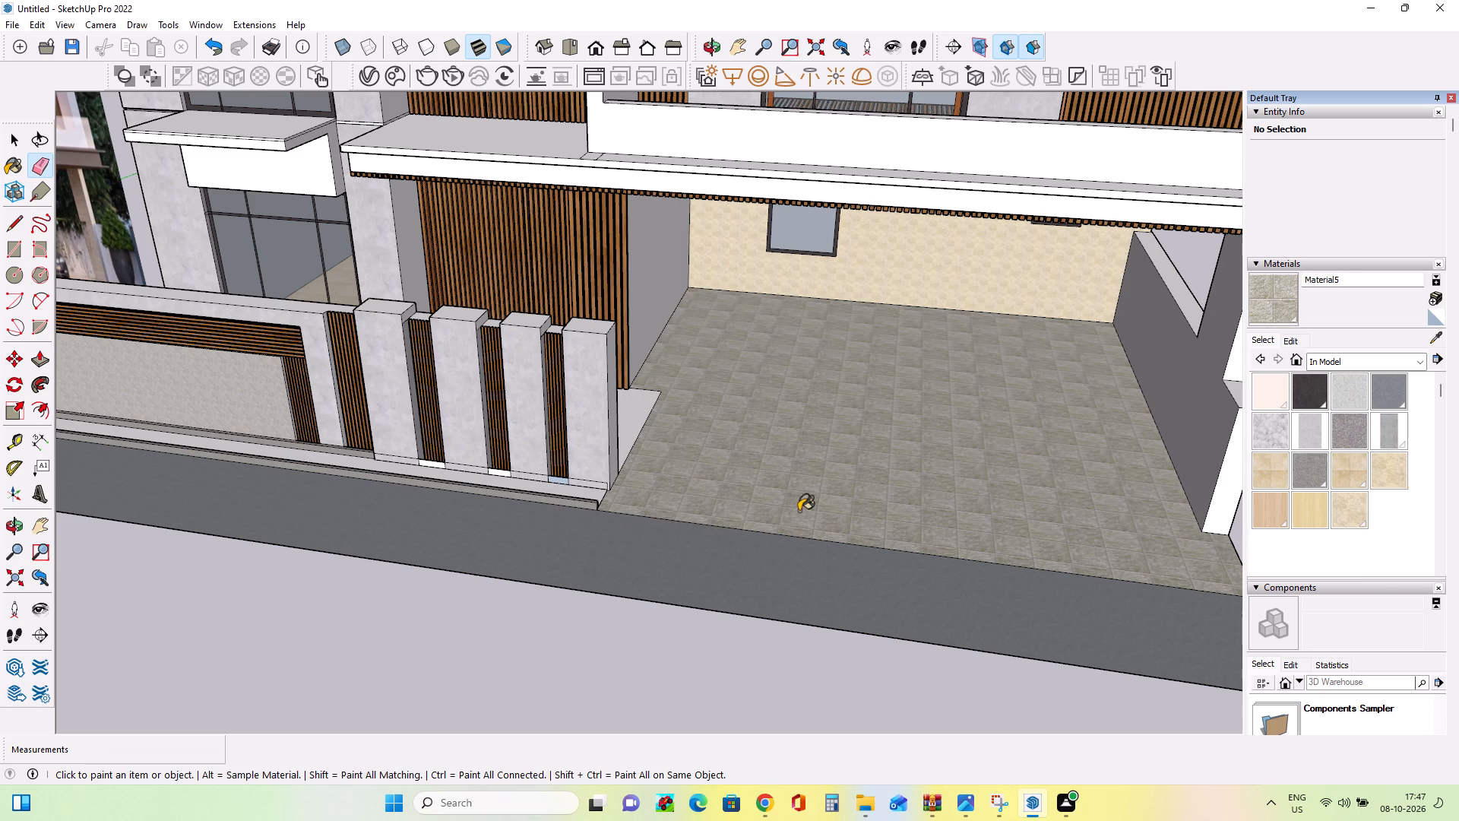
pyautogui.click(877, 482)
# Erase the short stray edges on top of the carport canopy slab at the base of the white frame.
pyautogui.scroll(-5, 725, 572)
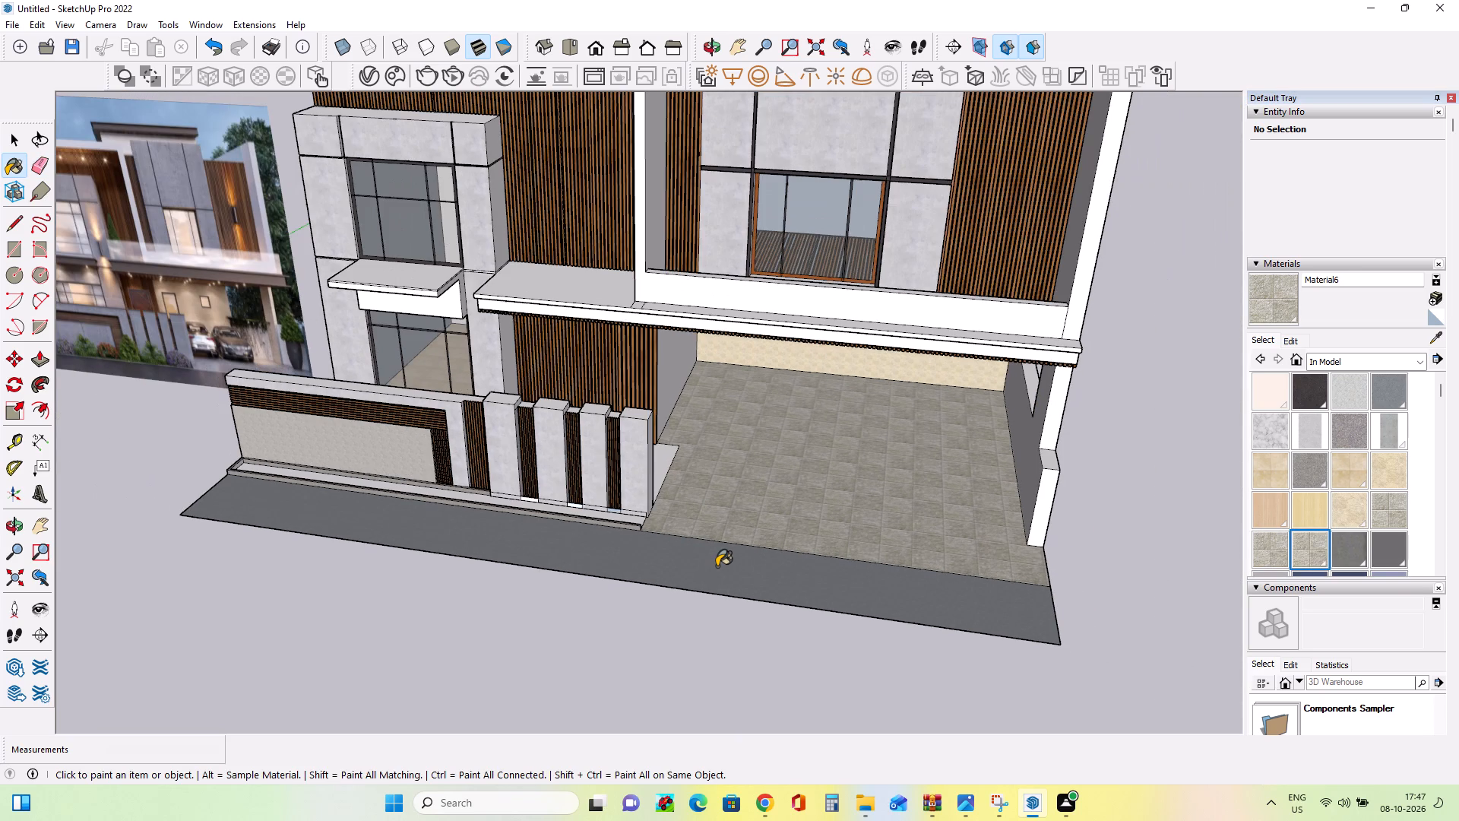
pyautogui.moveTo(717, 582); pyautogui.dragTo(714, 532, button='middle')
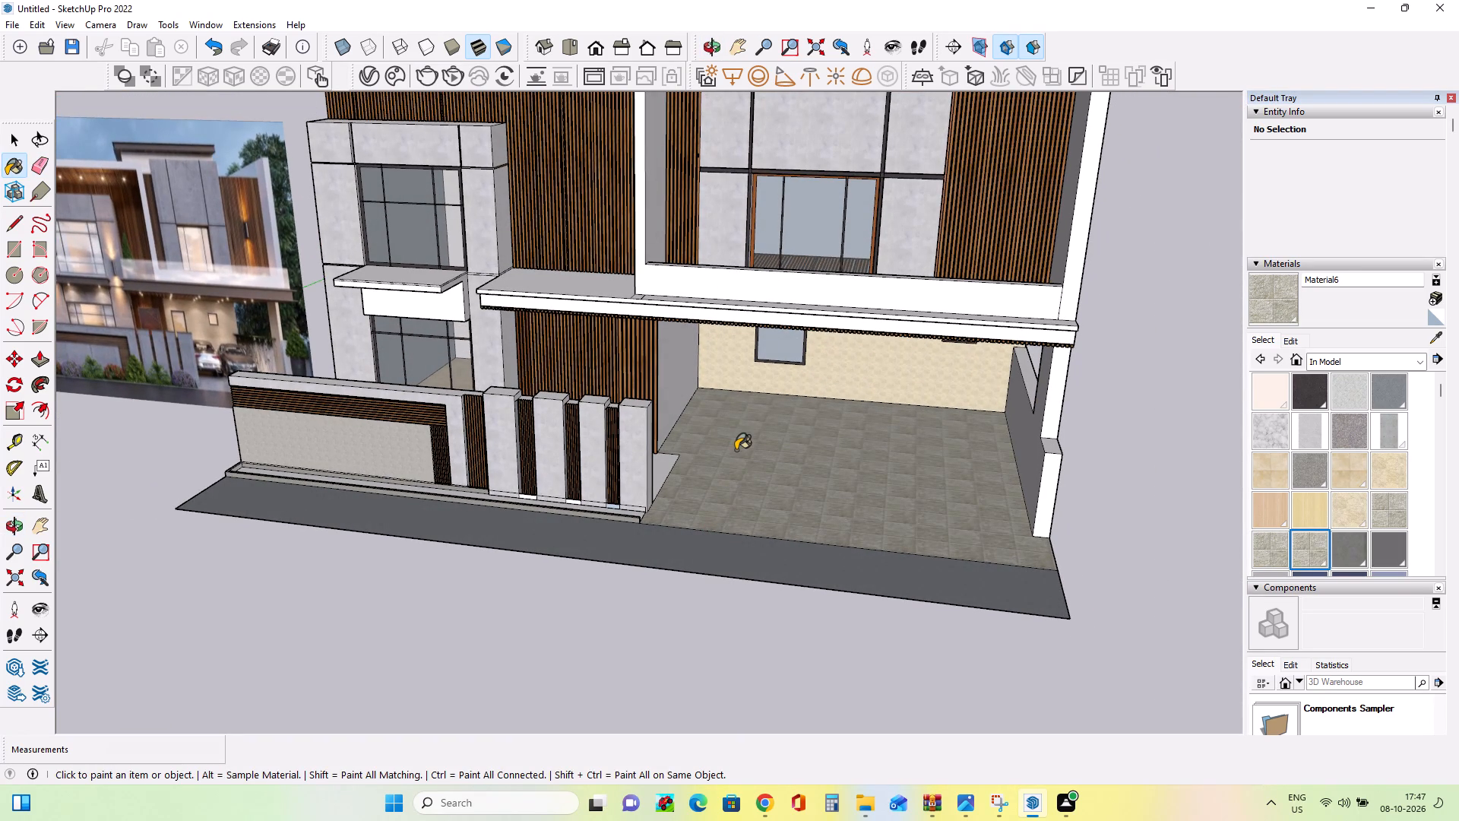
pyautogui.moveTo(739, 448); pyautogui.dragTo(784, 483, button='middle')
pyautogui.scroll(-1, 784, 483)
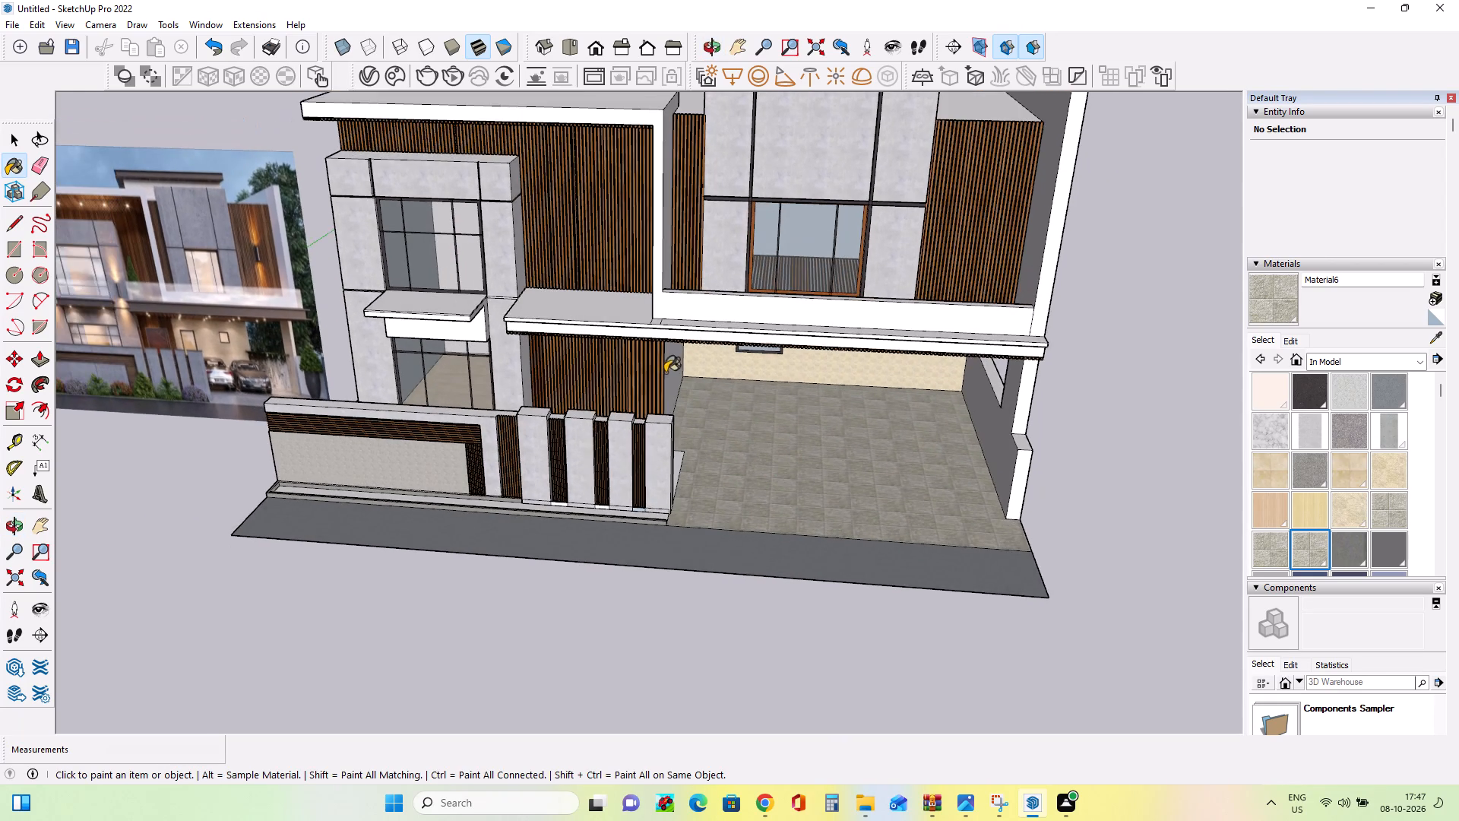
pyautogui.scroll(4, 669, 366)
pyautogui.click(40, 165)
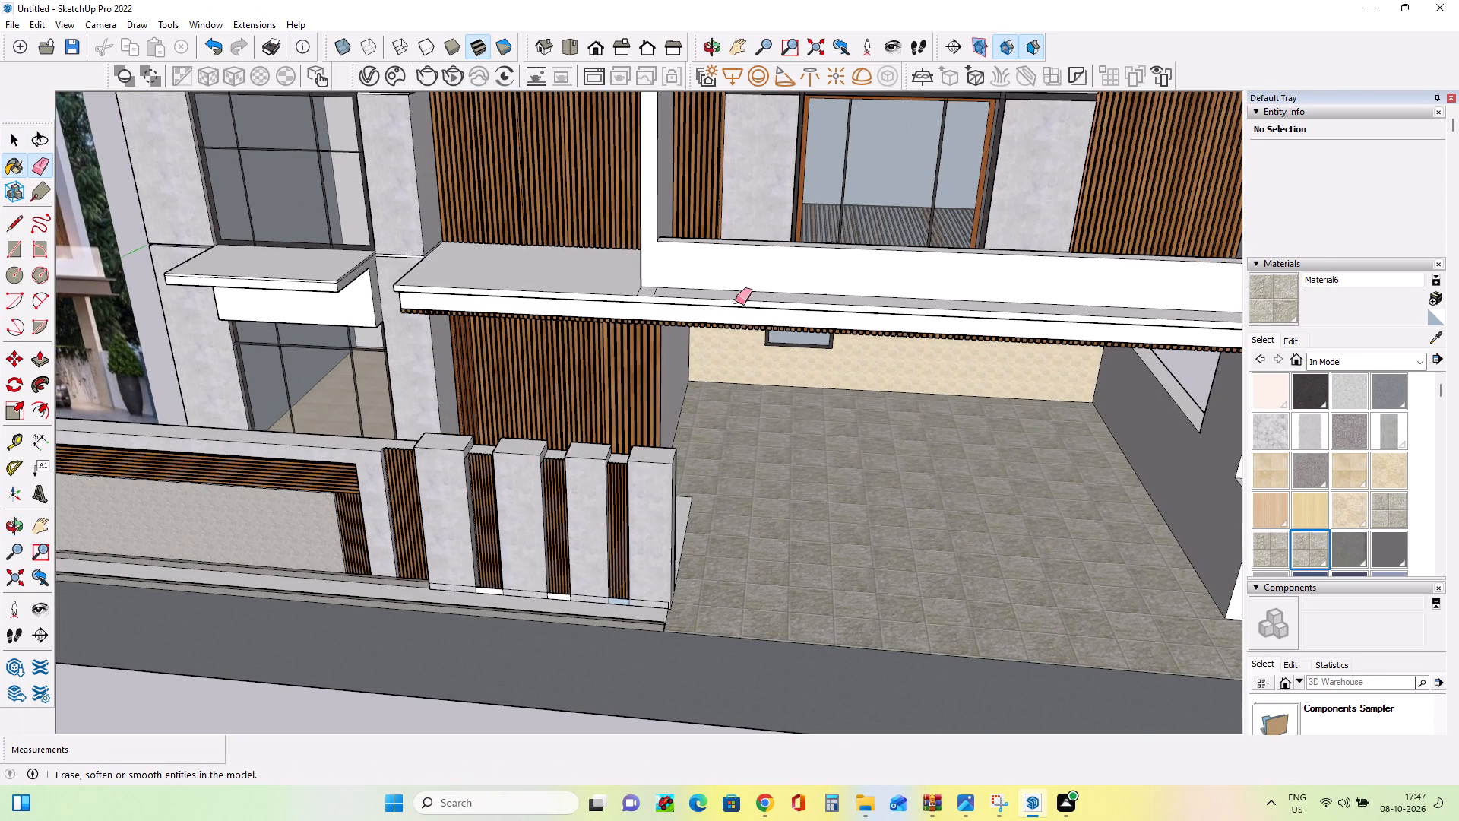
pyautogui.click(657, 293)
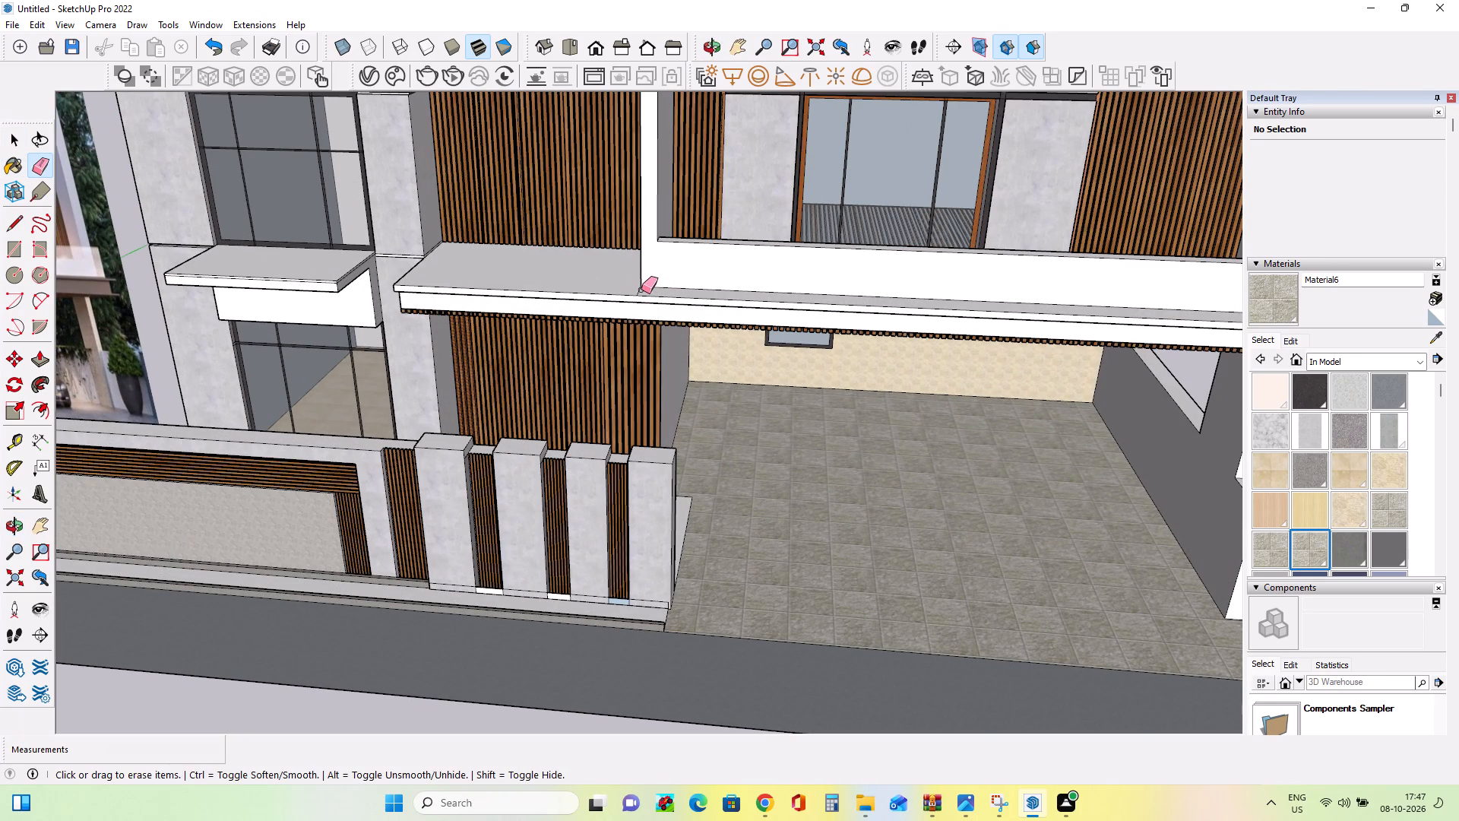
pyautogui.click(641, 290)
# Inspect the whole front facade and carport from several angles alongside the reference image.
pyautogui.scroll(-7, 654, 328)
pyautogui.moveTo(654, 328); pyautogui.dragTo(635, 314, button='middle')
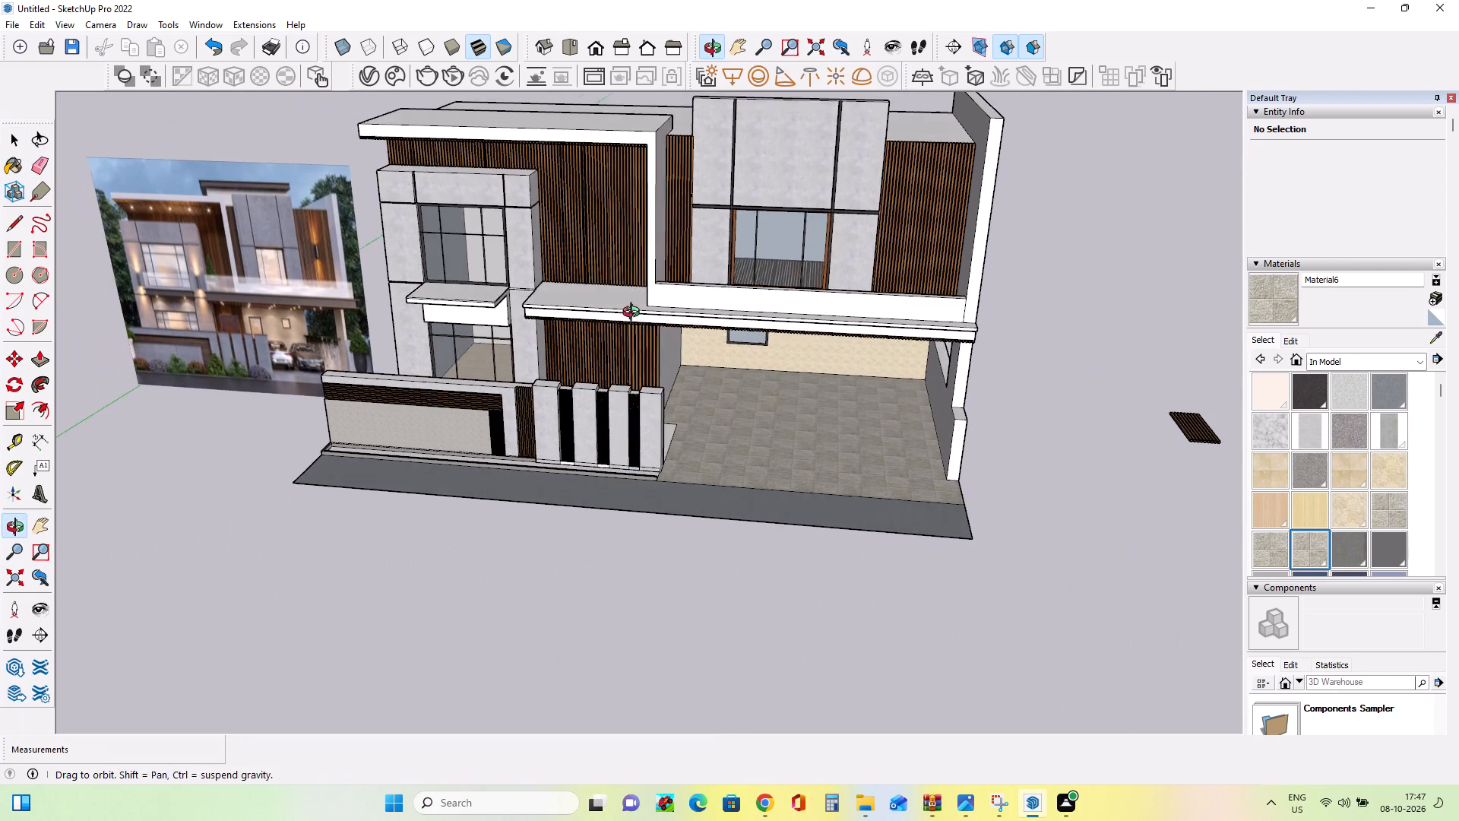
pyautogui.moveTo(635, 314); pyautogui.dragTo(623, 306, button='middle')
pyautogui.middleClick(621, 299)
pyautogui.moveTo(621, 284); pyautogui.dragTo(744, 94, button='middle')
pyautogui.moveTo(740, 298); pyautogui.dragTo(598, 612, button='middle')
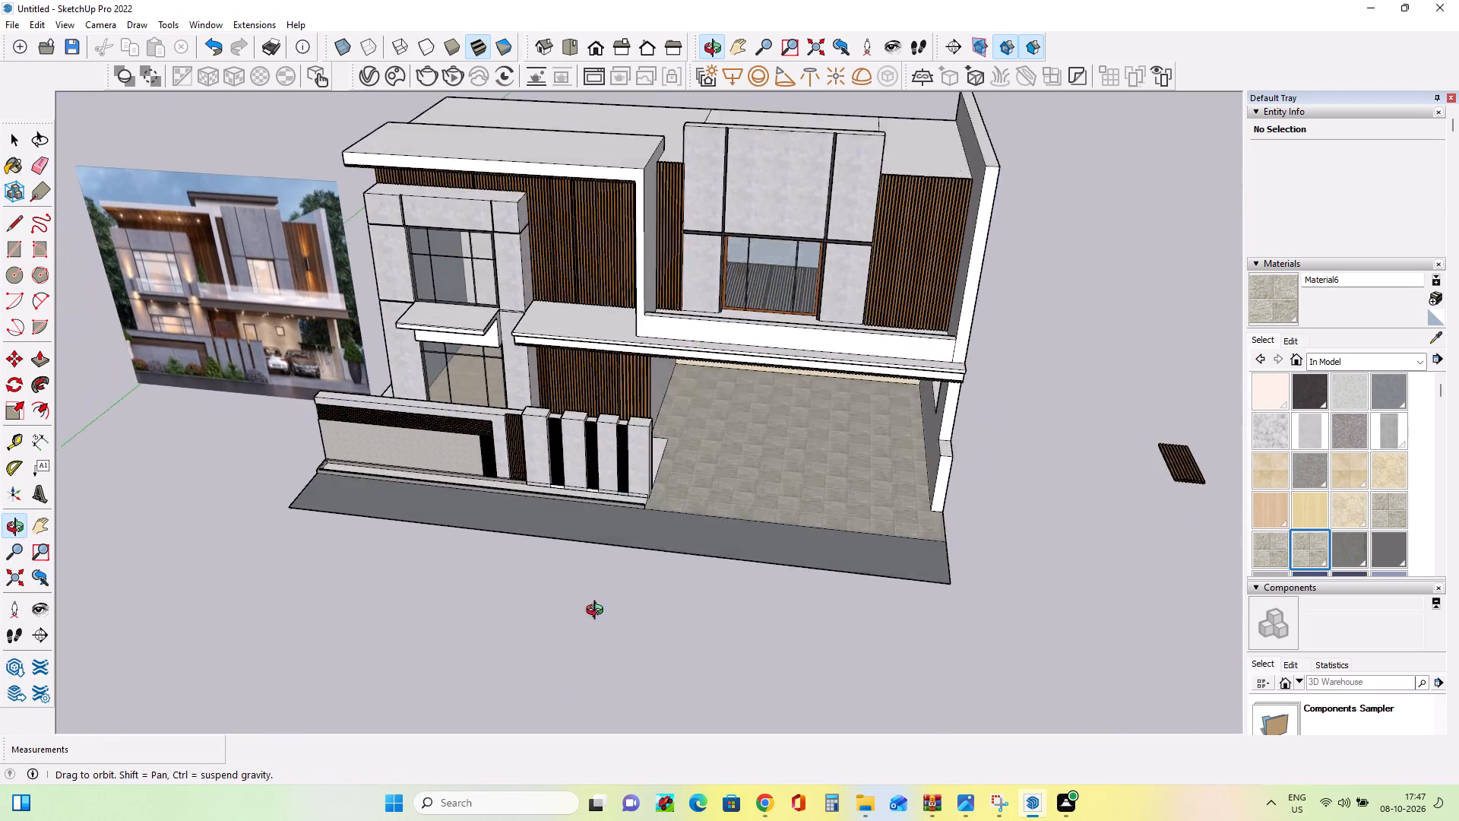
pyautogui.moveTo(598, 612); pyautogui.dragTo(593, 624, button='middle')
pyautogui.scroll(3, 753, 300)
pyautogui.moveTo(749, 326); pyautogui.dragTo(788, 206, button='middle')
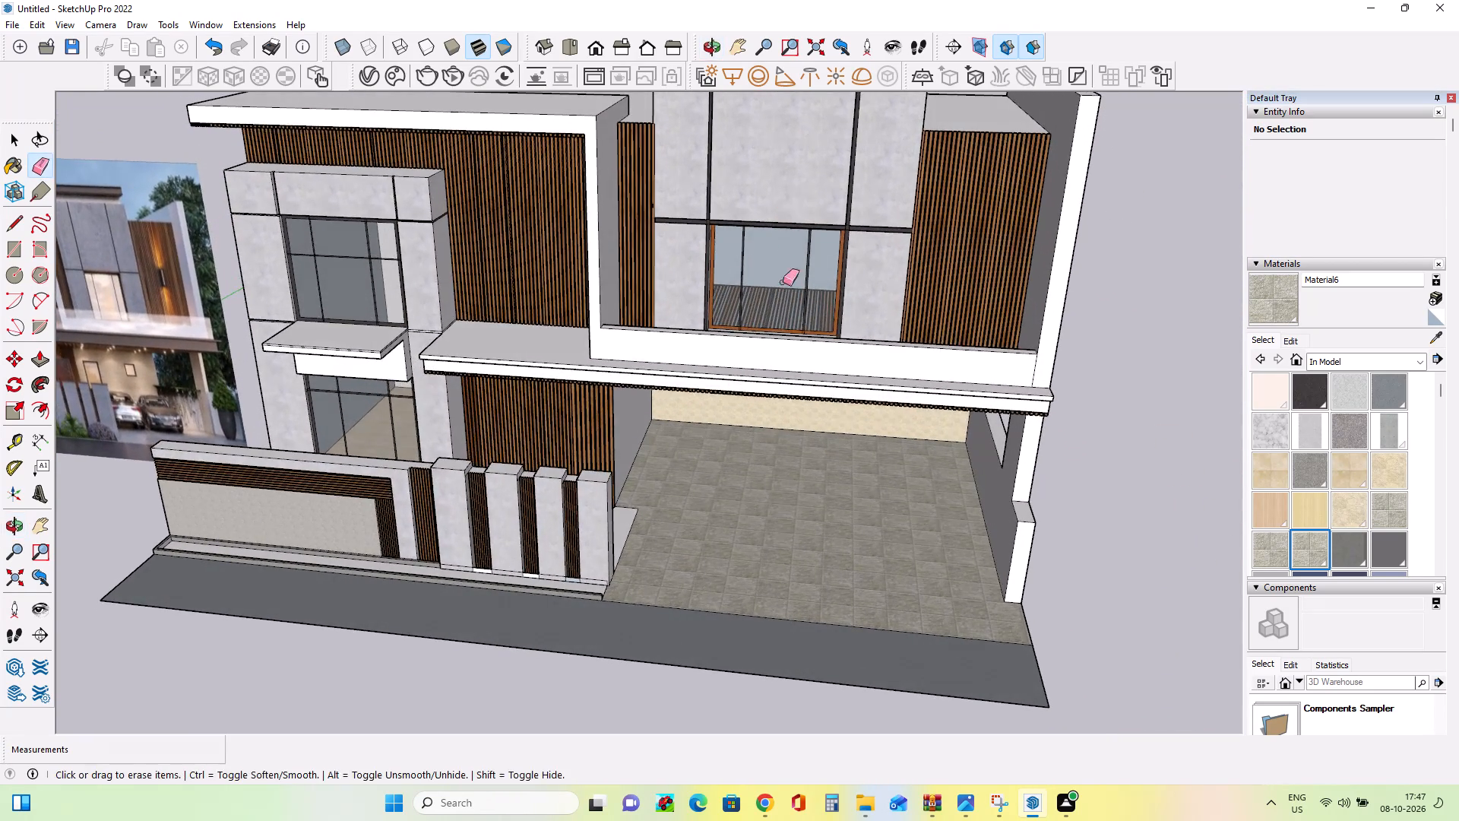
pyautogui.scroll(-6, 787, 358)
pyautogui.moveTo(793, 416); pyautogui.dragTo(783, 325, button='middle')
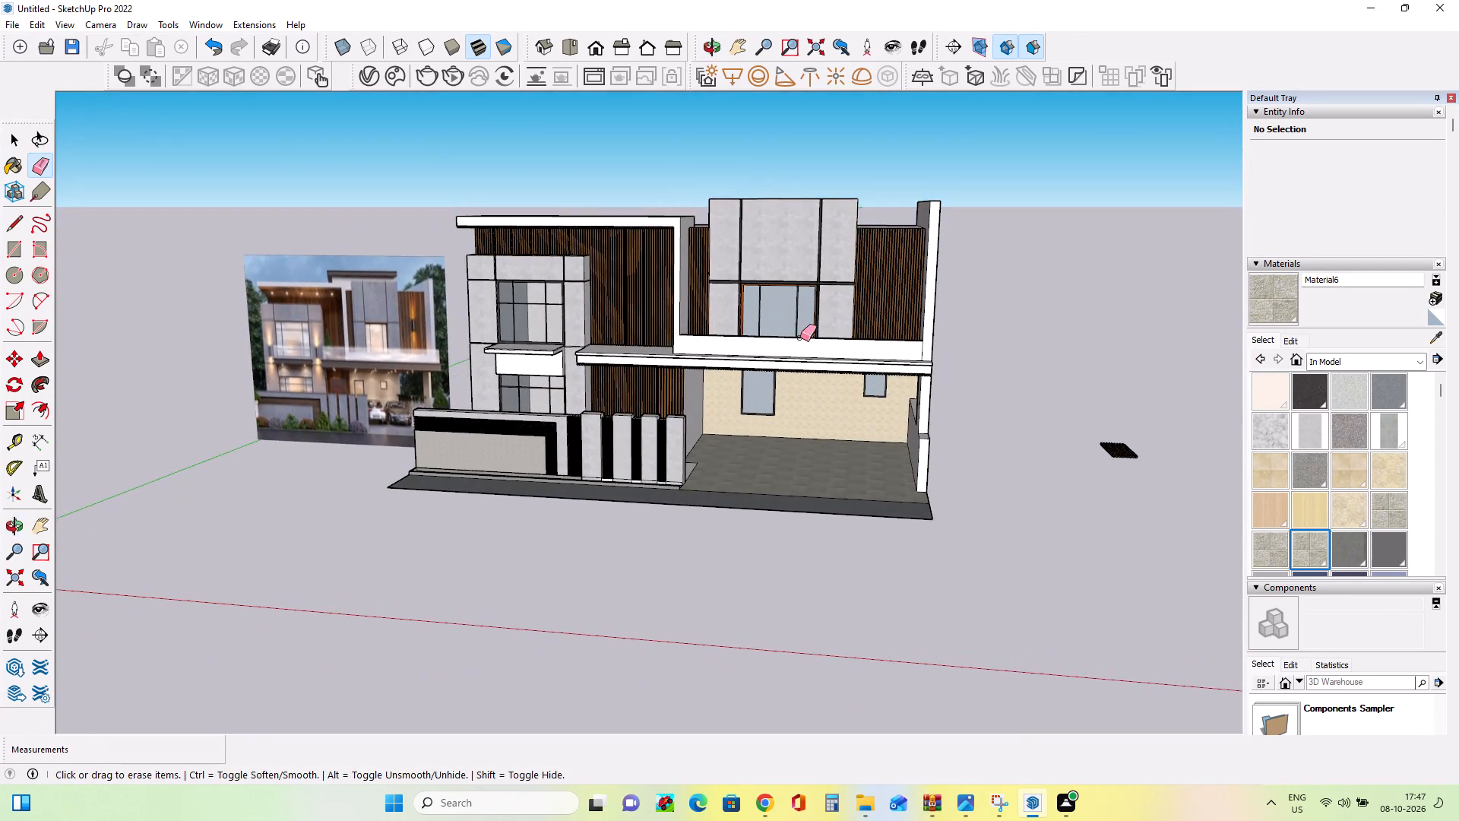
pyautogui.scroll(4, 800, 338)
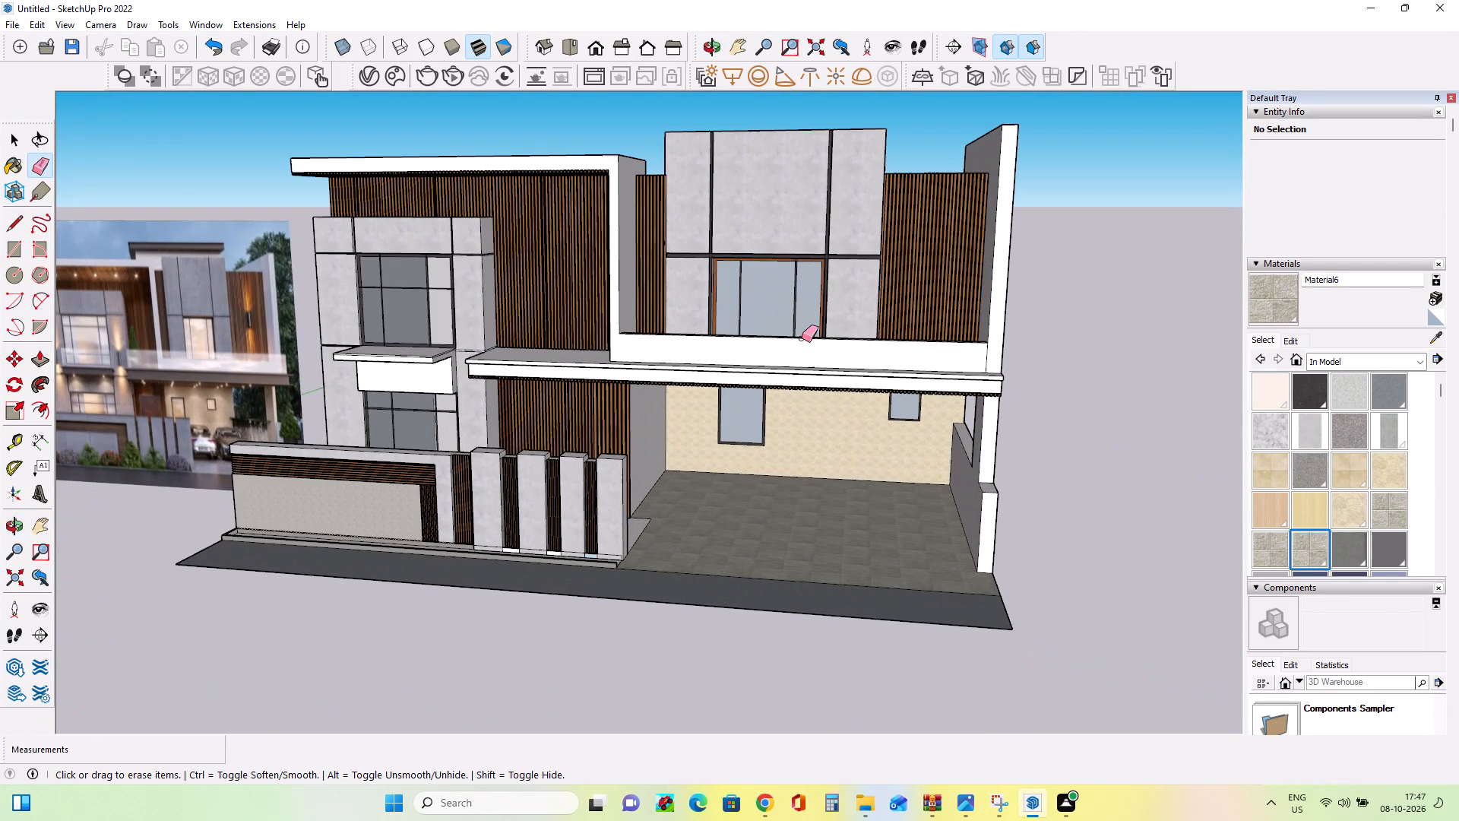
pyautogui.scroll(1, 802, 344)
pyautogui.moveTo(802, 345); pyautogui.dragTo(808, 359, button='middle')
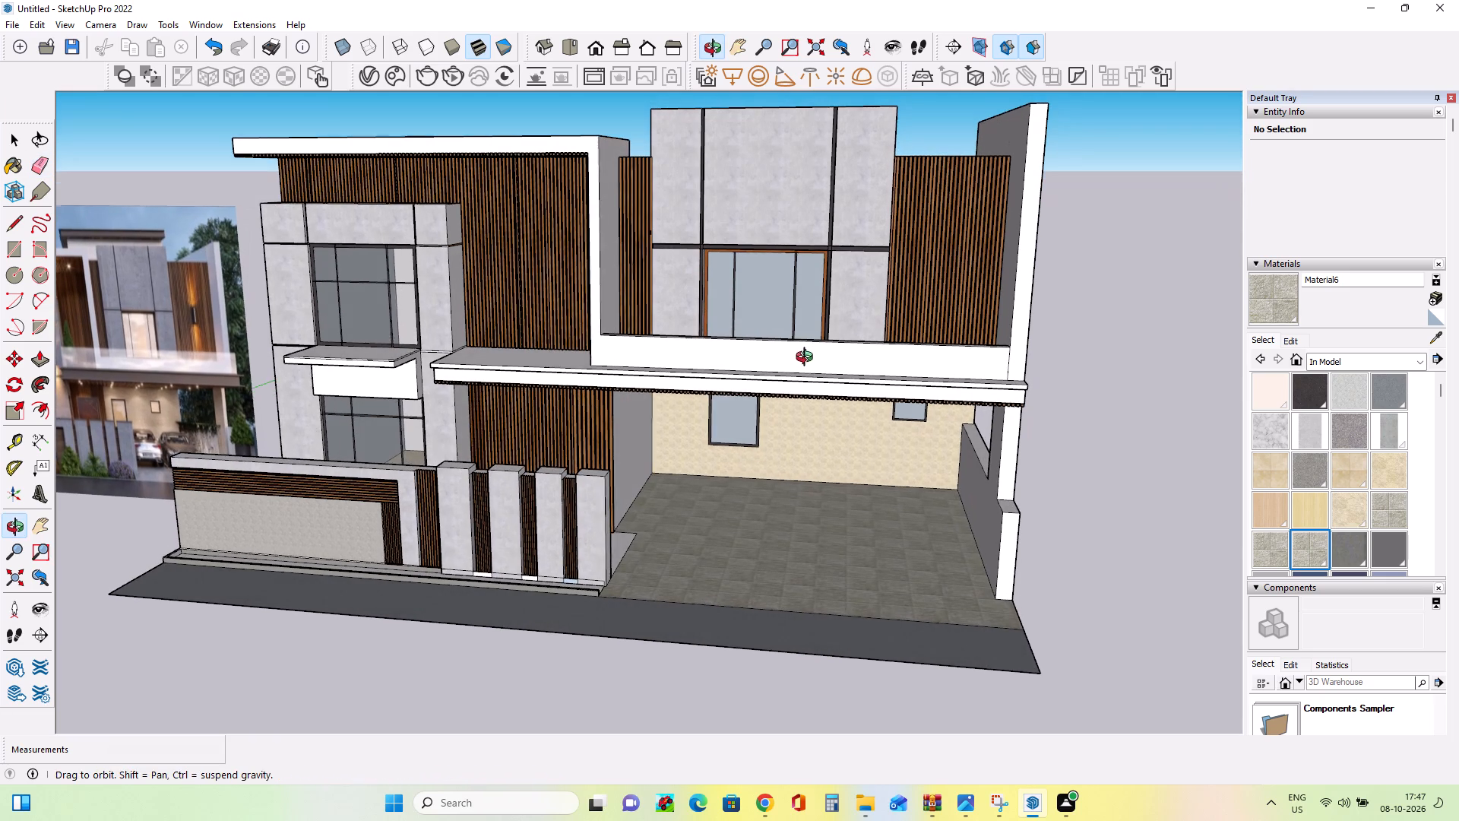
pyautogui.moveTo(808, 359); pyautogui.dragTo(809, 359, button='middle')
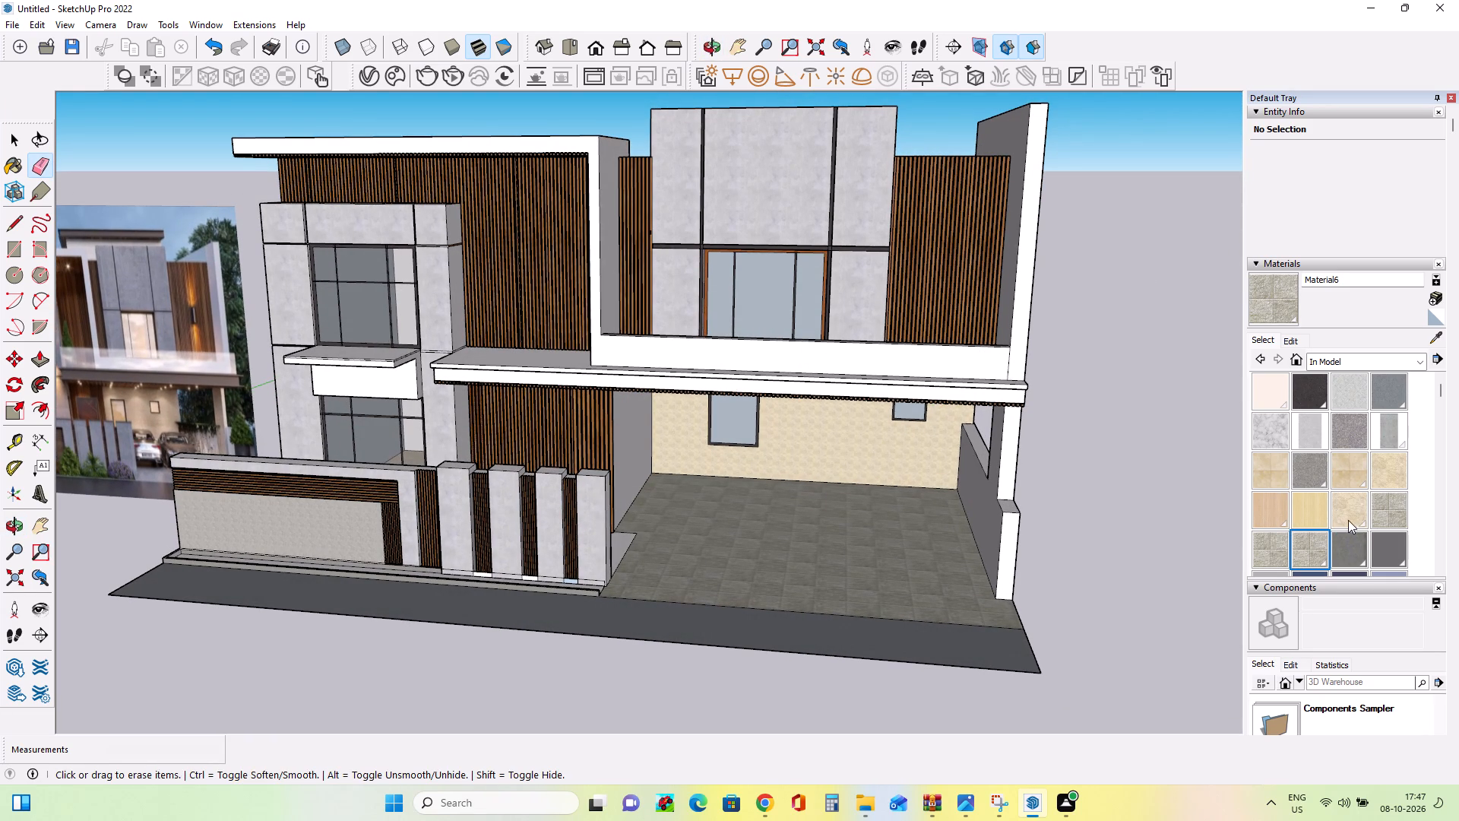
# Paint the carport's inner side wall next to the wood slat panel with 0009_Linen from the In Model materials.
pyautogui.scroll(-3, 1283, 524)
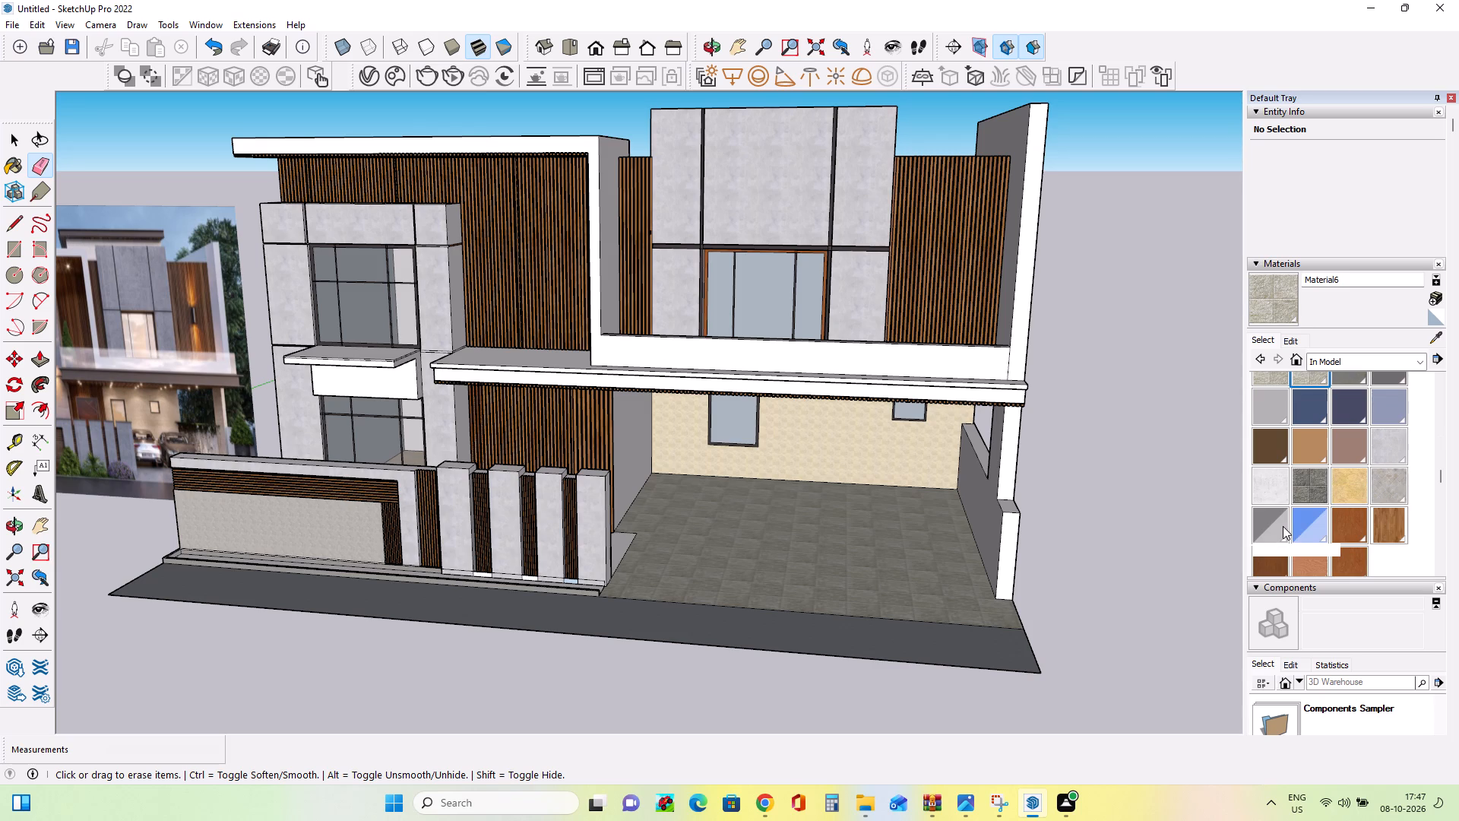
pyautogui.scroll(6, 1283, 526)
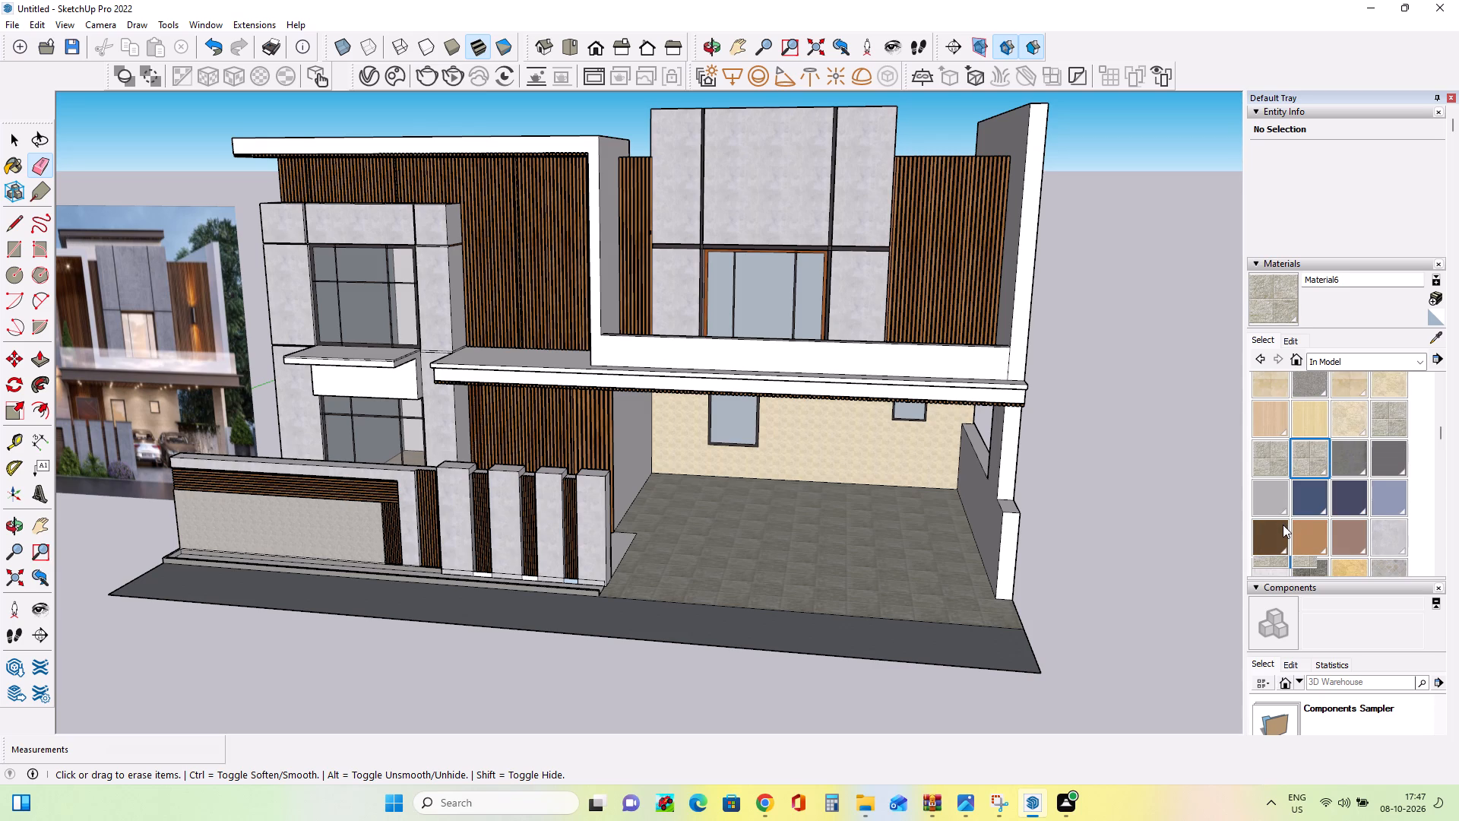
pyautogui.scroll(1, 1283, 525)
pyautogui.click(1261, 398)
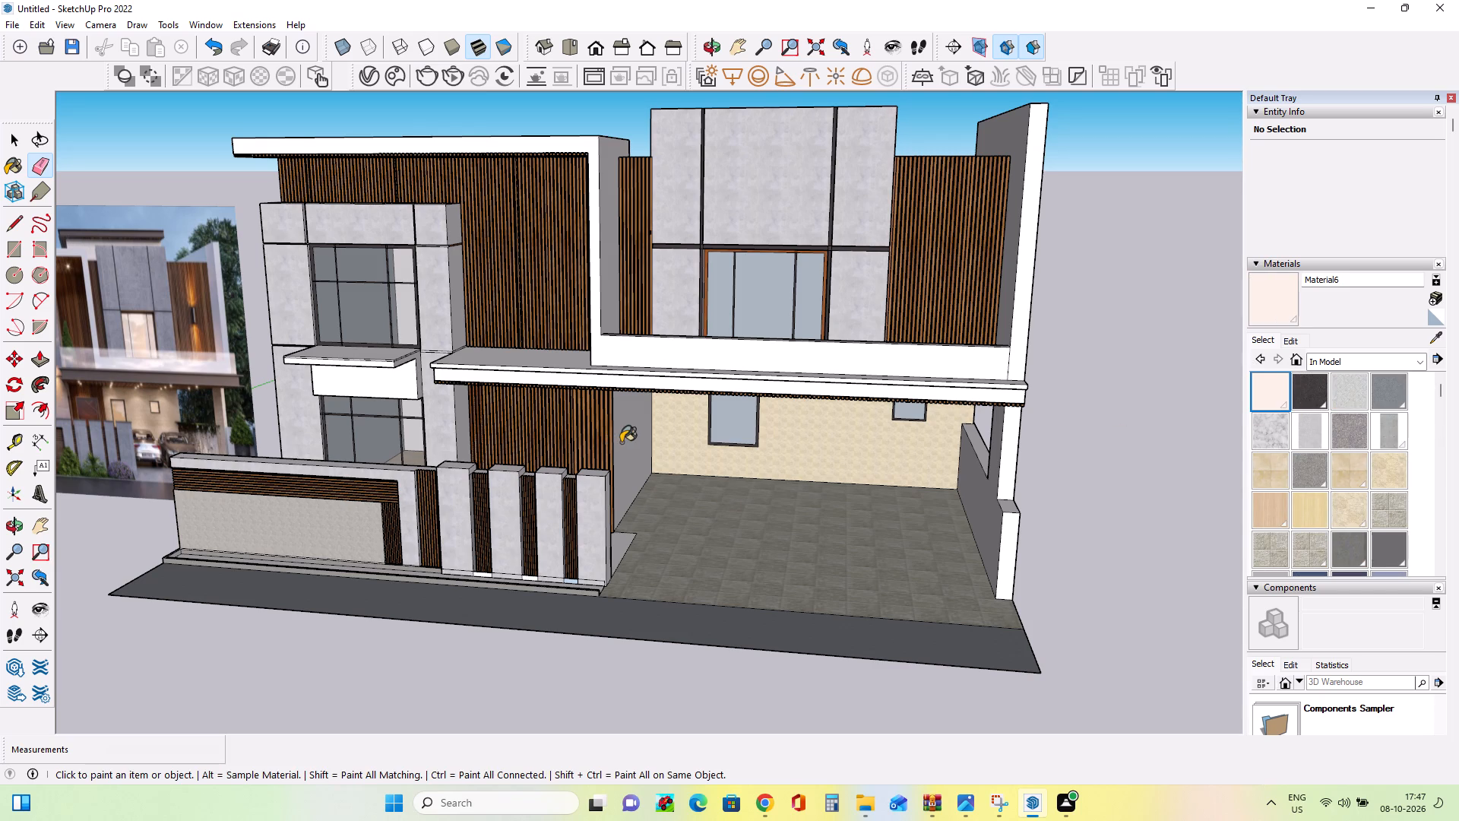
pyautogui.click(621, 442)
pyautogui.click(641, 449)
pyautogui.click(640, 450)
pyautogui.moveTo(581, 461); pyautogui.dragTo(602, 461, button='middle')
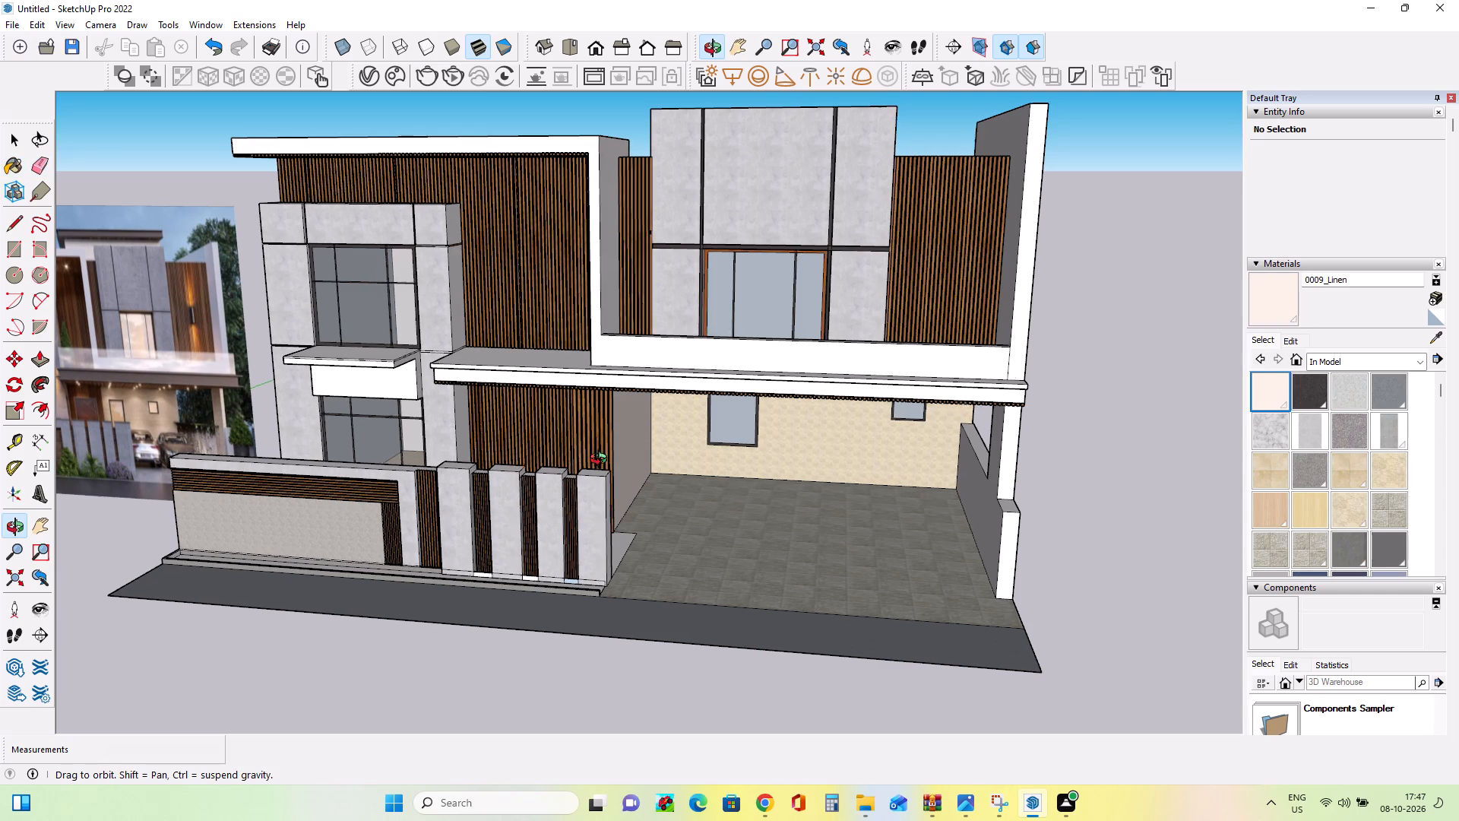
pyautogui.moveTo(602, 461); pyautogui.dragTo(625, 458, button='middle')
pyautogui.middleClick(662, 513)
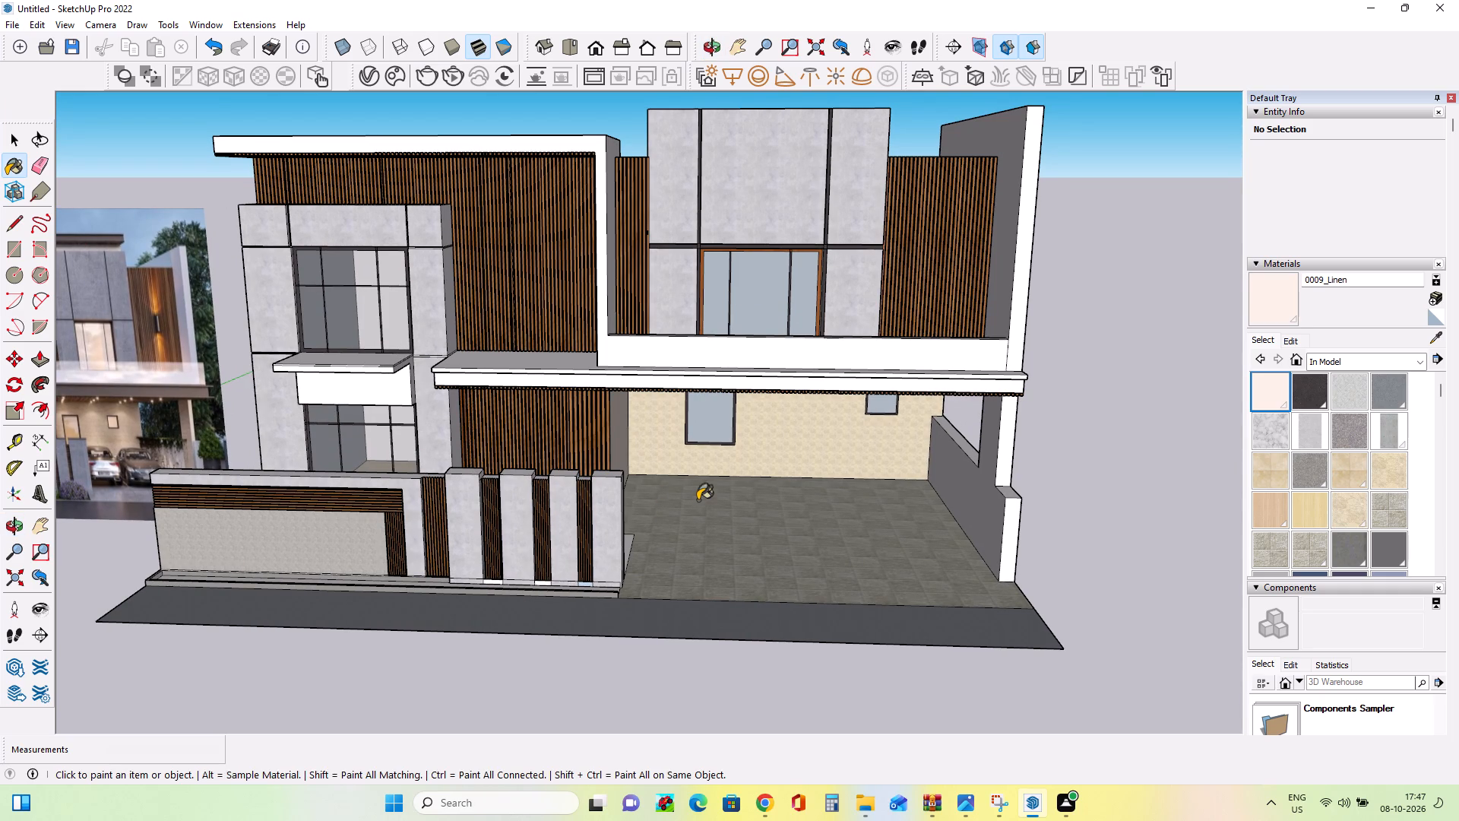
# Following the reference image, paint the white panel between the upper and lower front windows with Polished Concrete New from Asphalt and Concrete.
pyautogui.scroll(-4, 700, 493)
pyautogui.scroll(2, 204, 449)
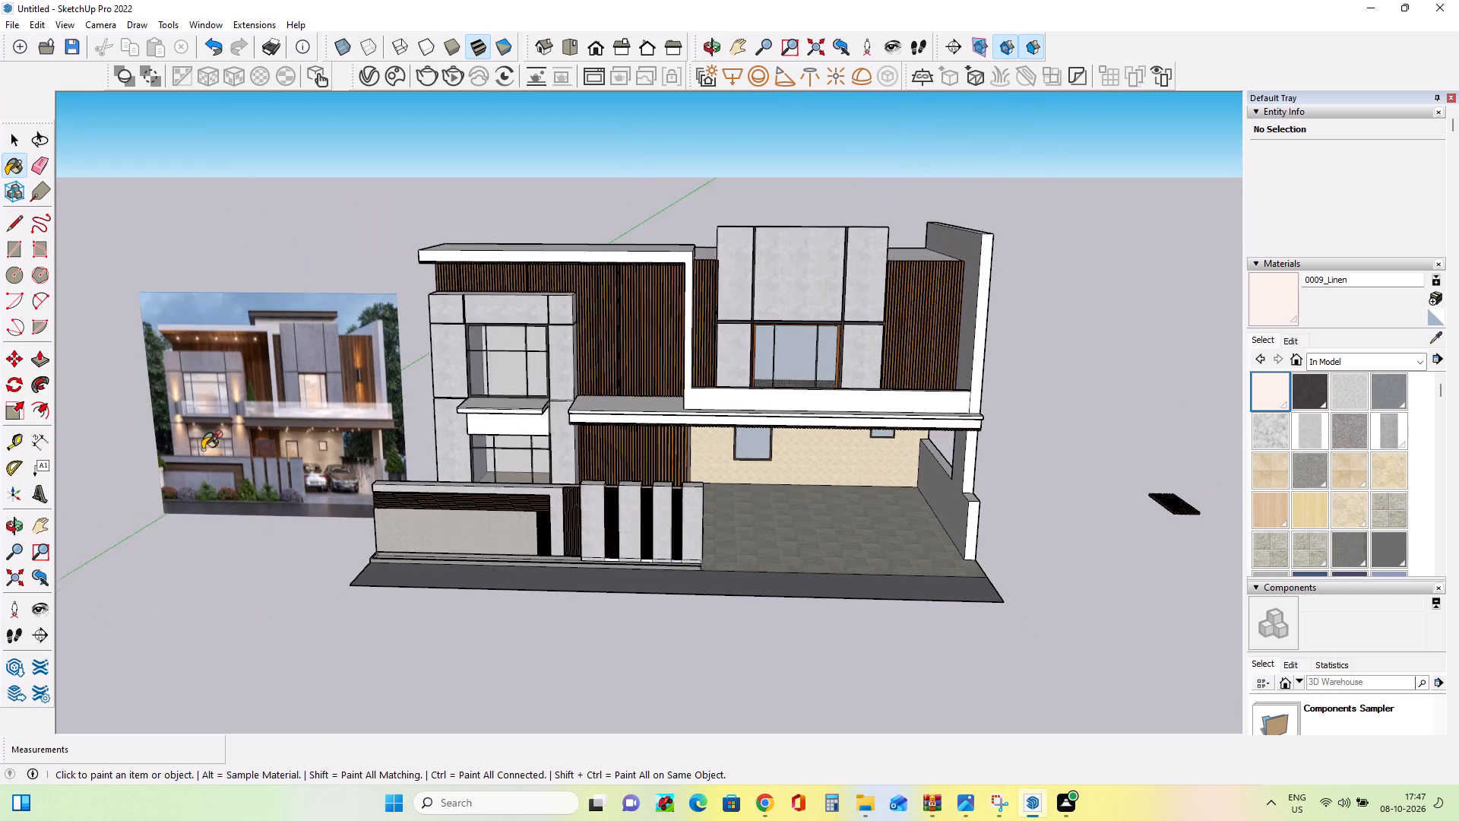
pyautogui.scroll(5, 204, 449)
pyautogui.moveTo(204, 449); pyautogui.dragTo(297, 373, button='middle')
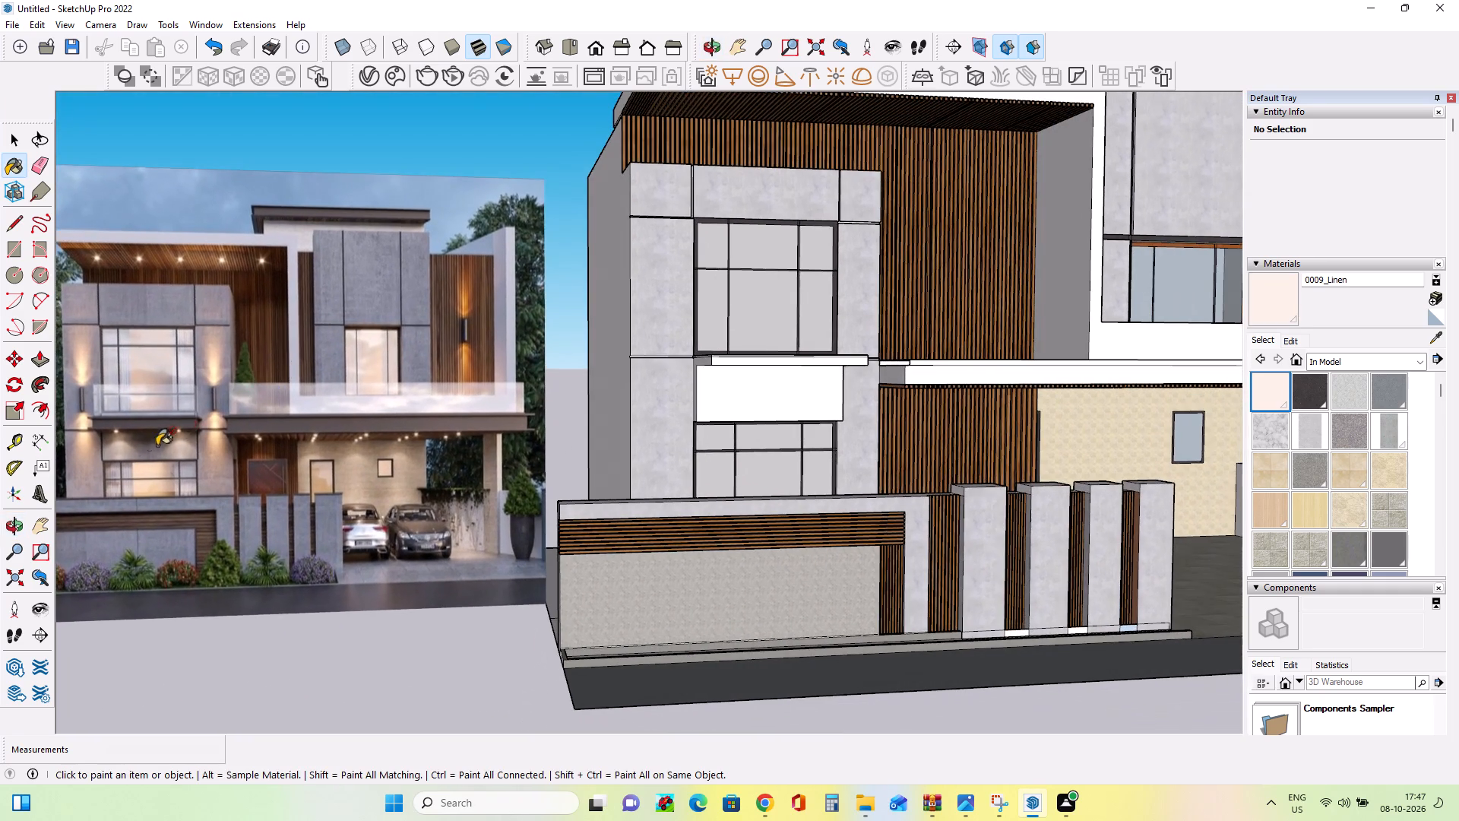
pyautogui.scroll(5, 146, 451)
pyautogui.moveTo(146, 451); pyautogui.dragTo(137, 414, button='middle')
pyautogui.scroll(-4, 137, 414)
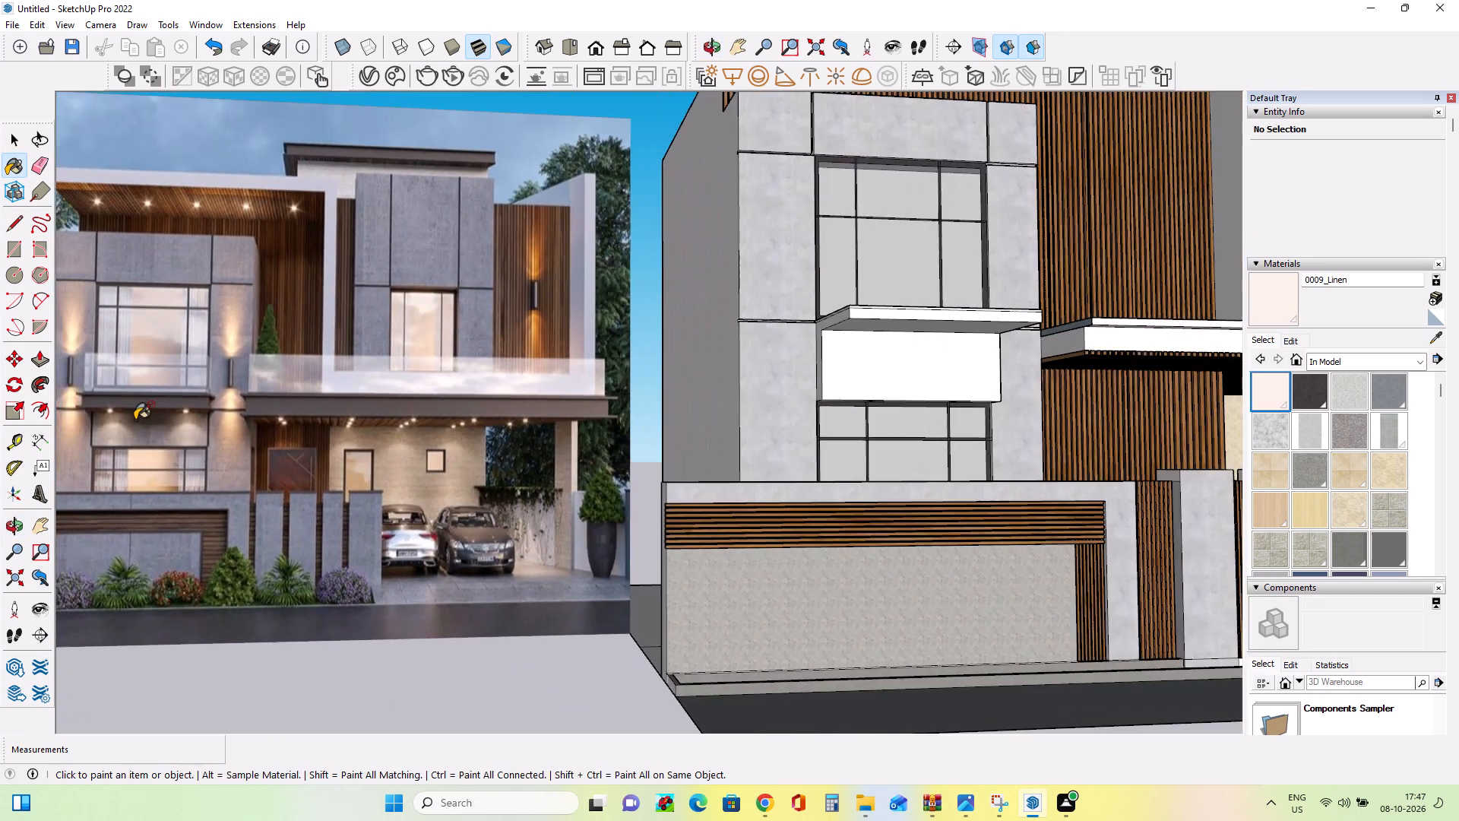
pyautogui.scroll(-4, 137, 419)
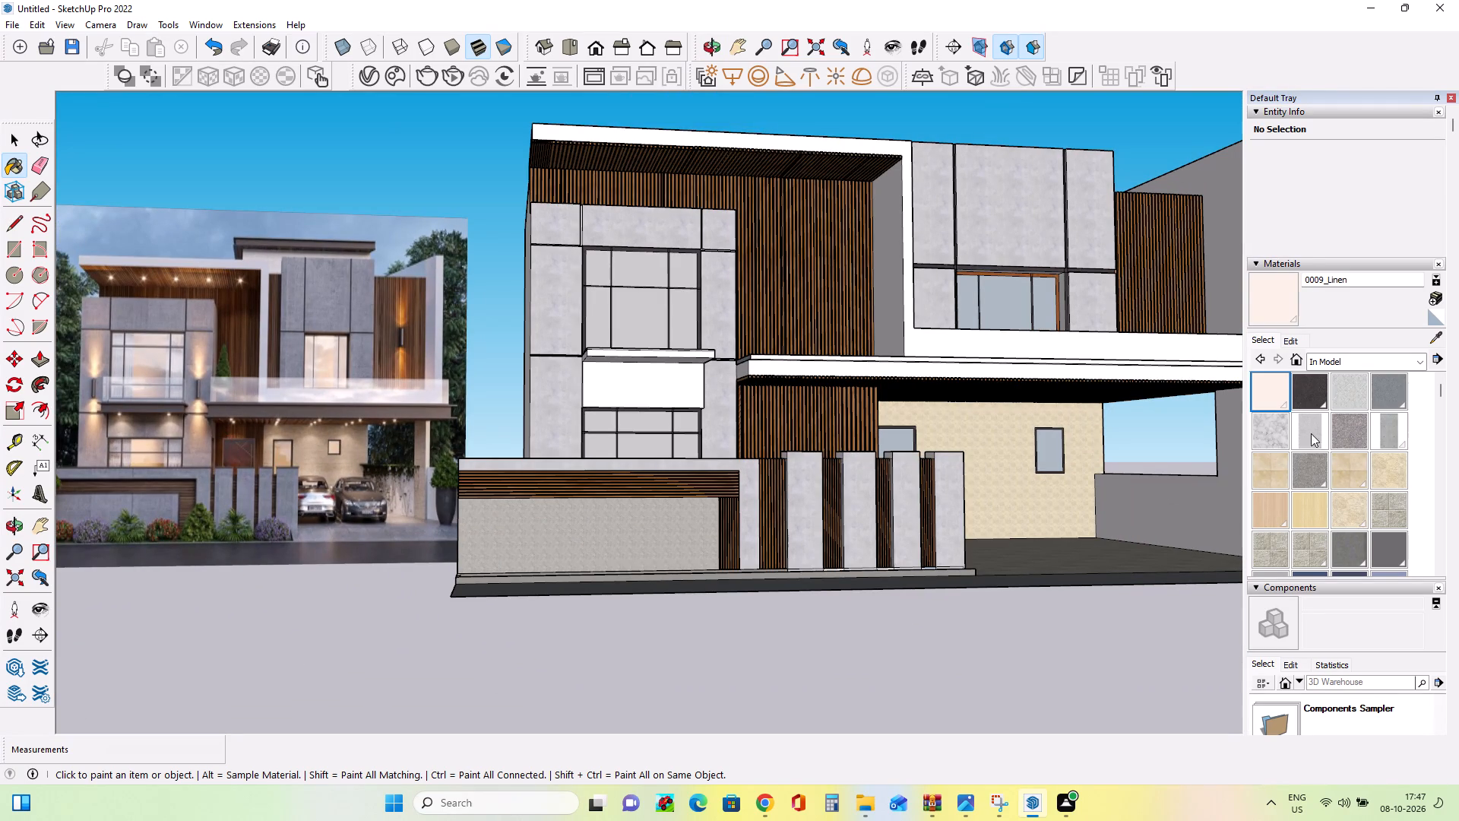
pyautogui.click(1334, 363)
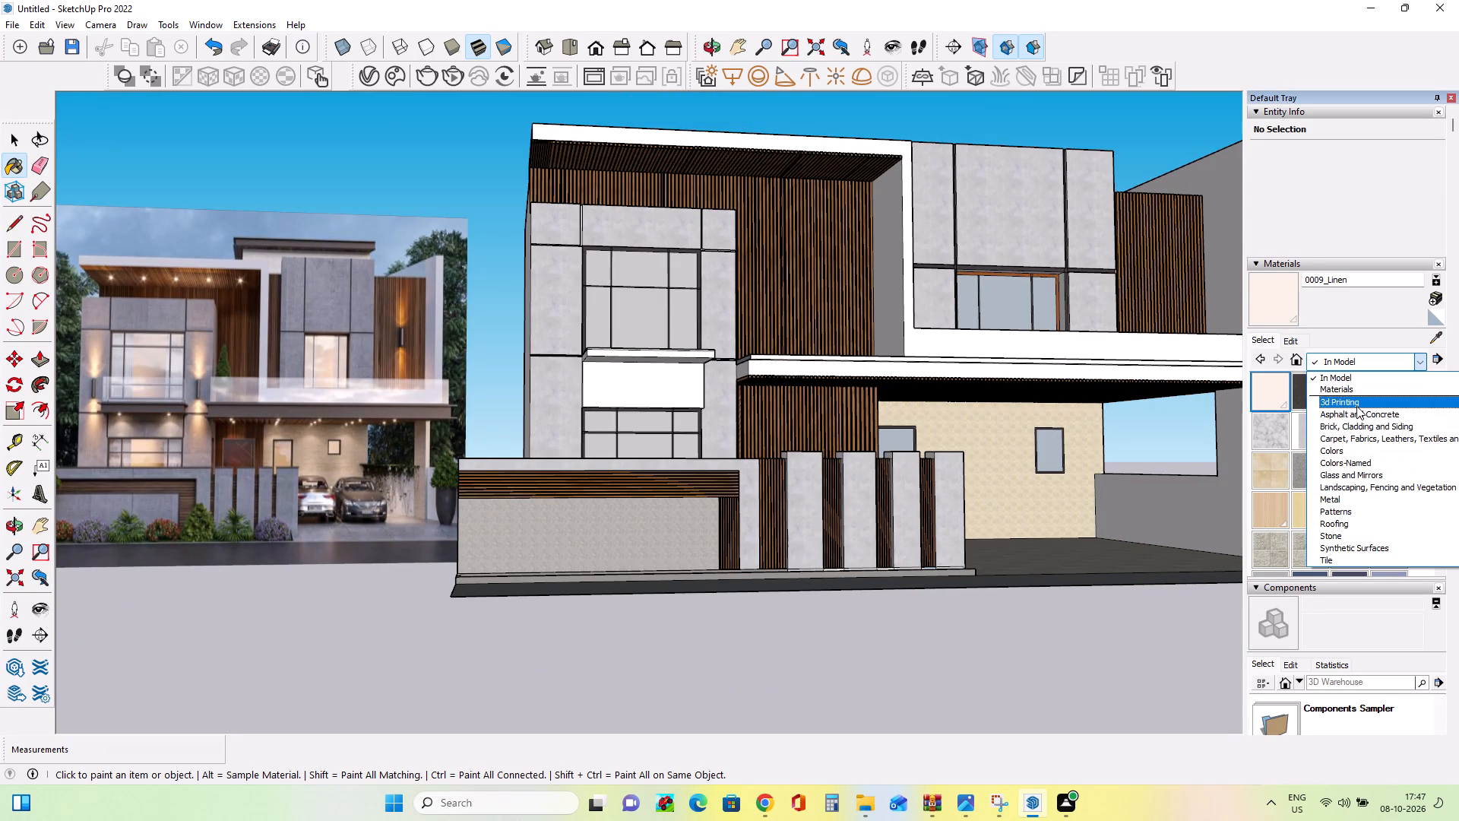
pyautogui.click(1359, 414)
pyautogui.click(1347, 423)
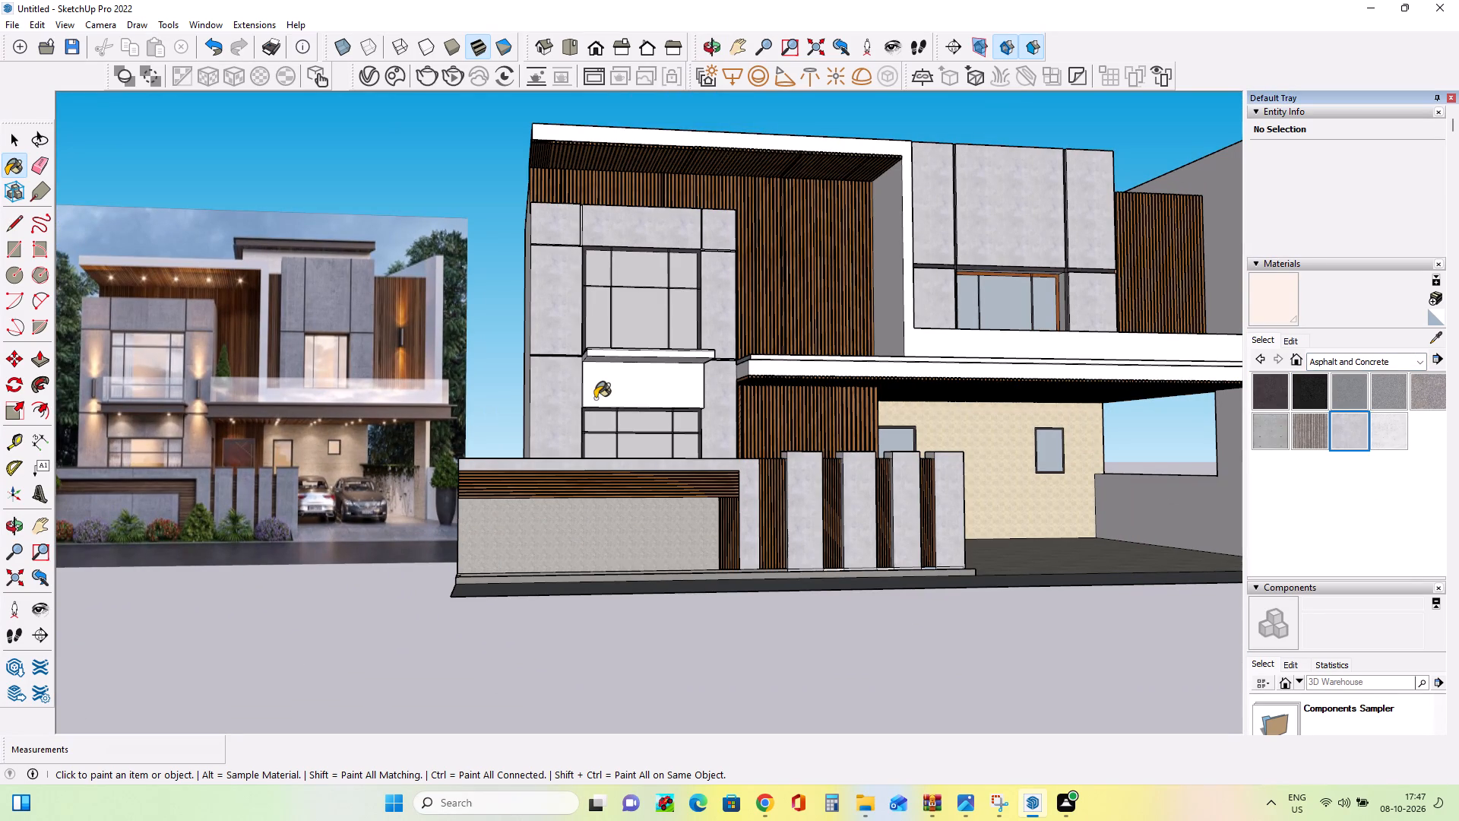
pyautogui.click(595, 398)
# Paint the faces of the projecting ledge below the upper front window, including its top, with Polished Concrete New.
pyautogui.scroll(3, 600, 388)
pyautogui.click(632, 339)
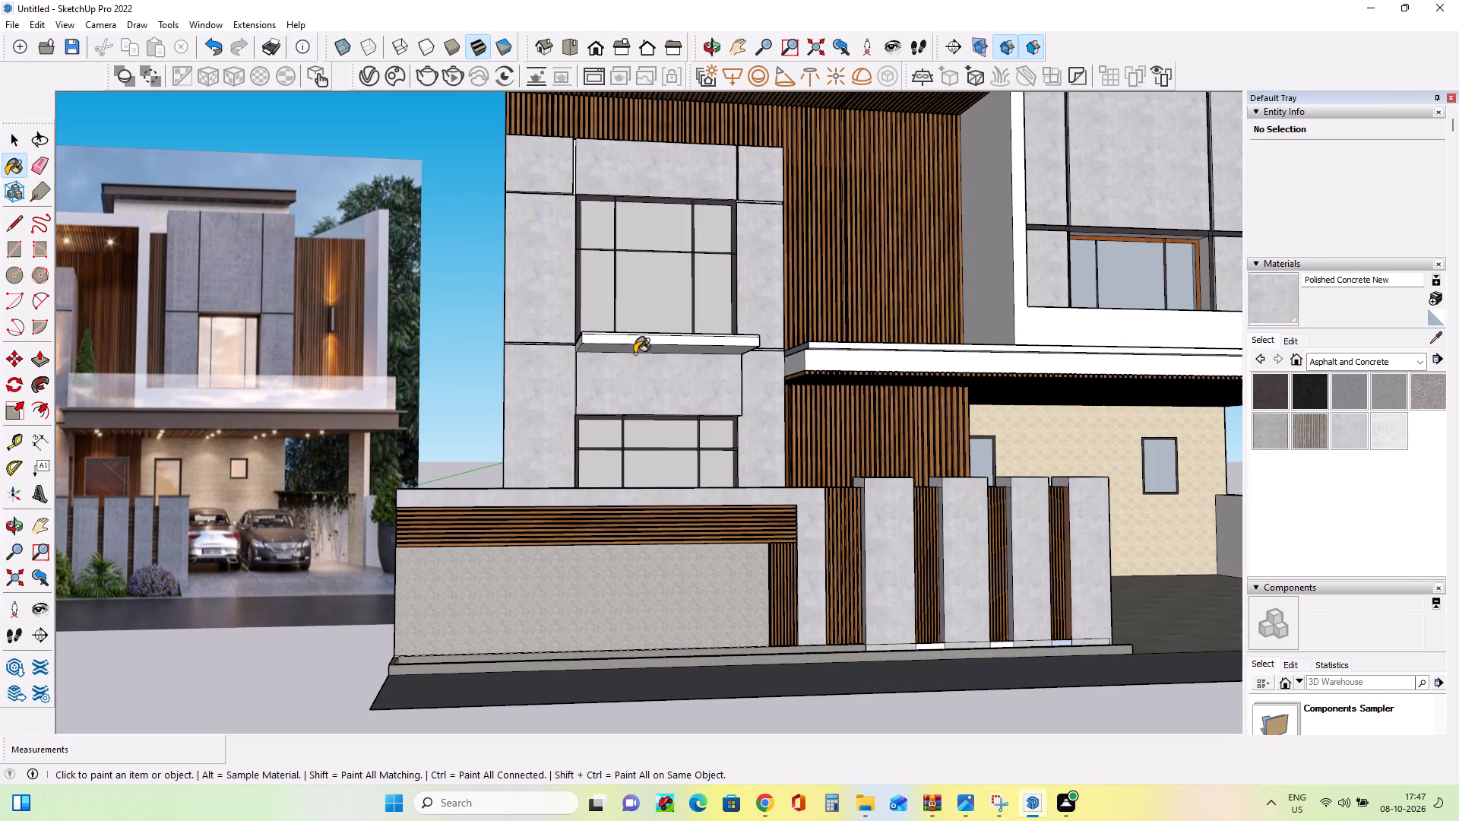
pyautogui.scroll(1, 633, 363)
pyautogui.moveTo(634, 357); pyautogui.dragTo(661, 301, button='middle')
pyautogui.click(644, 328)
pyautogui.moveTo(675, 331); pyautogui.dragTo(681, 387, button='middle')
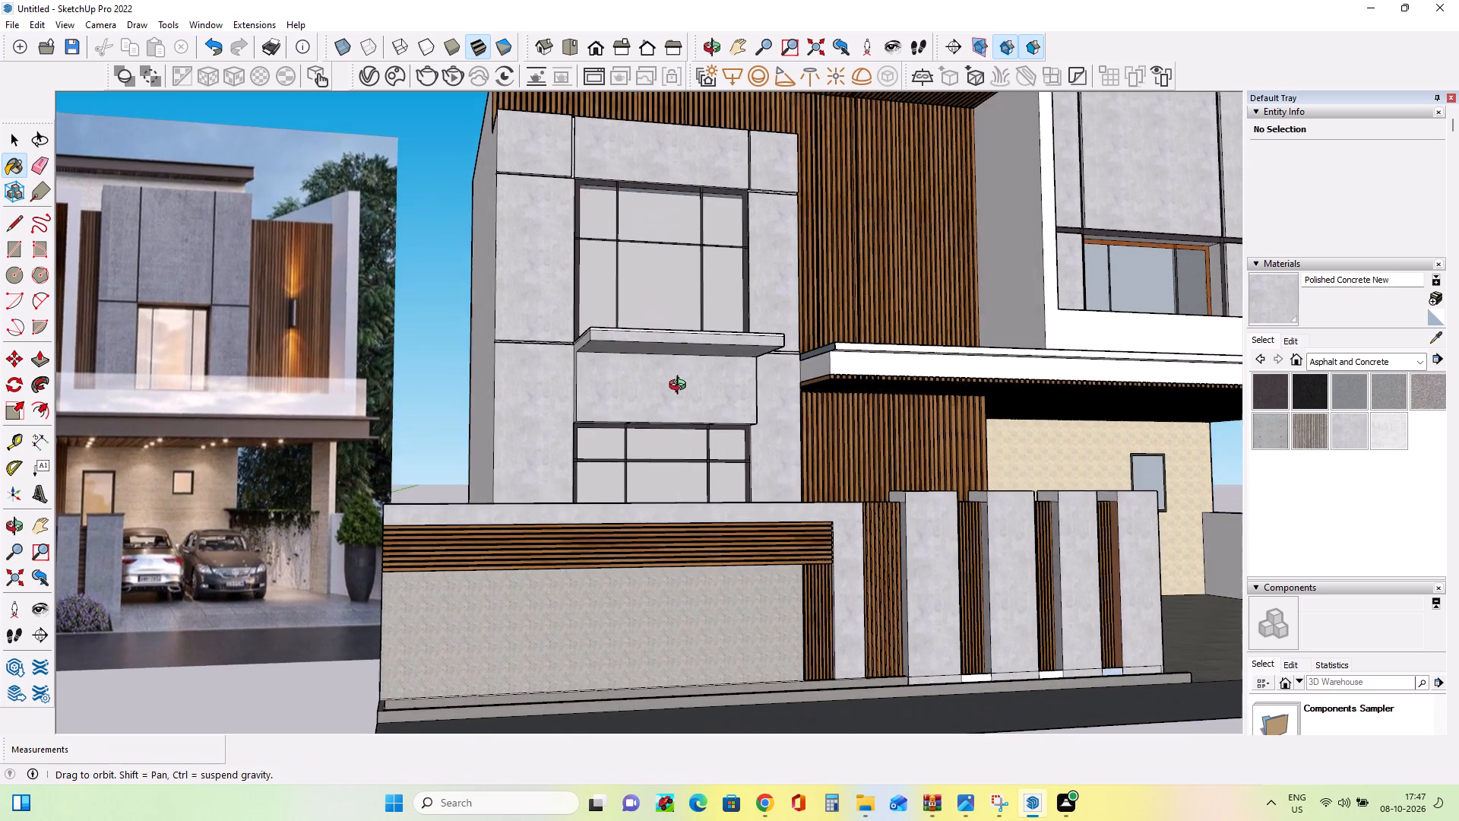
pyautogui.moveTo(681, 387); pyautogui.dragTo(681, 391, button='middle')
pyautogui.scroll(-3, 681, 391)
pyautogui.moveTo(681, 391); pyautogui.dragTo(677, 420, button='middle')
pyautogui.moveTo(652, 381); pyautogui.dragTo(696, 406, button='middle')
pyautogui.scroll(9, 665, 371)
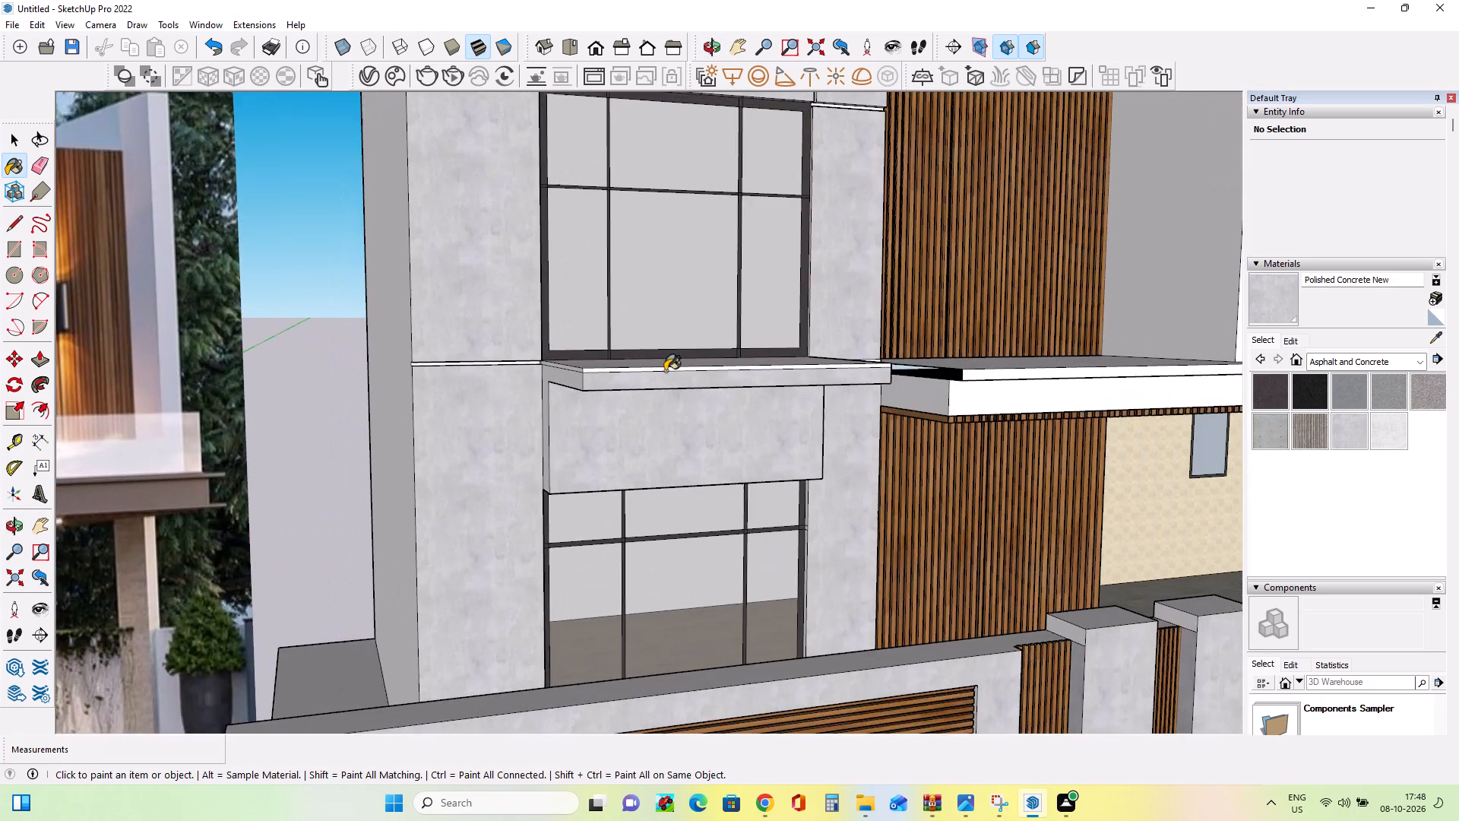
pyautogui.scroll(2, 665, 371)
pyautogui.click(666, 368)
# Examine the front facade and ledge, comparing the carport roof edge with the reference image.
pyautogui.scroll(-8, 595, 391)
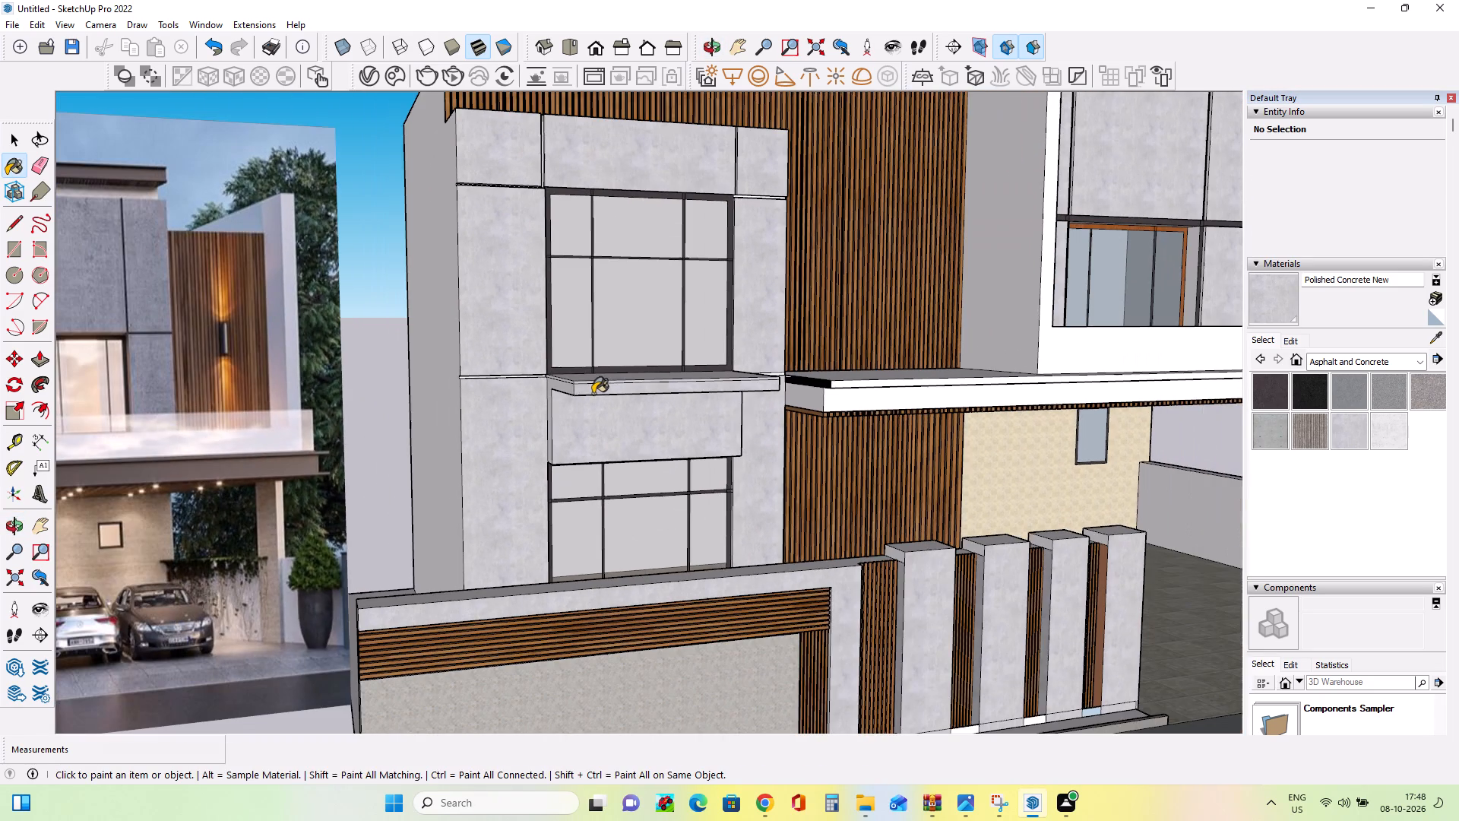
pyautogui.scroll(-7, 511, 394)
pyautogui.moveTo(604, 448); pyautogui.dragTo(588, 449, button='middle')
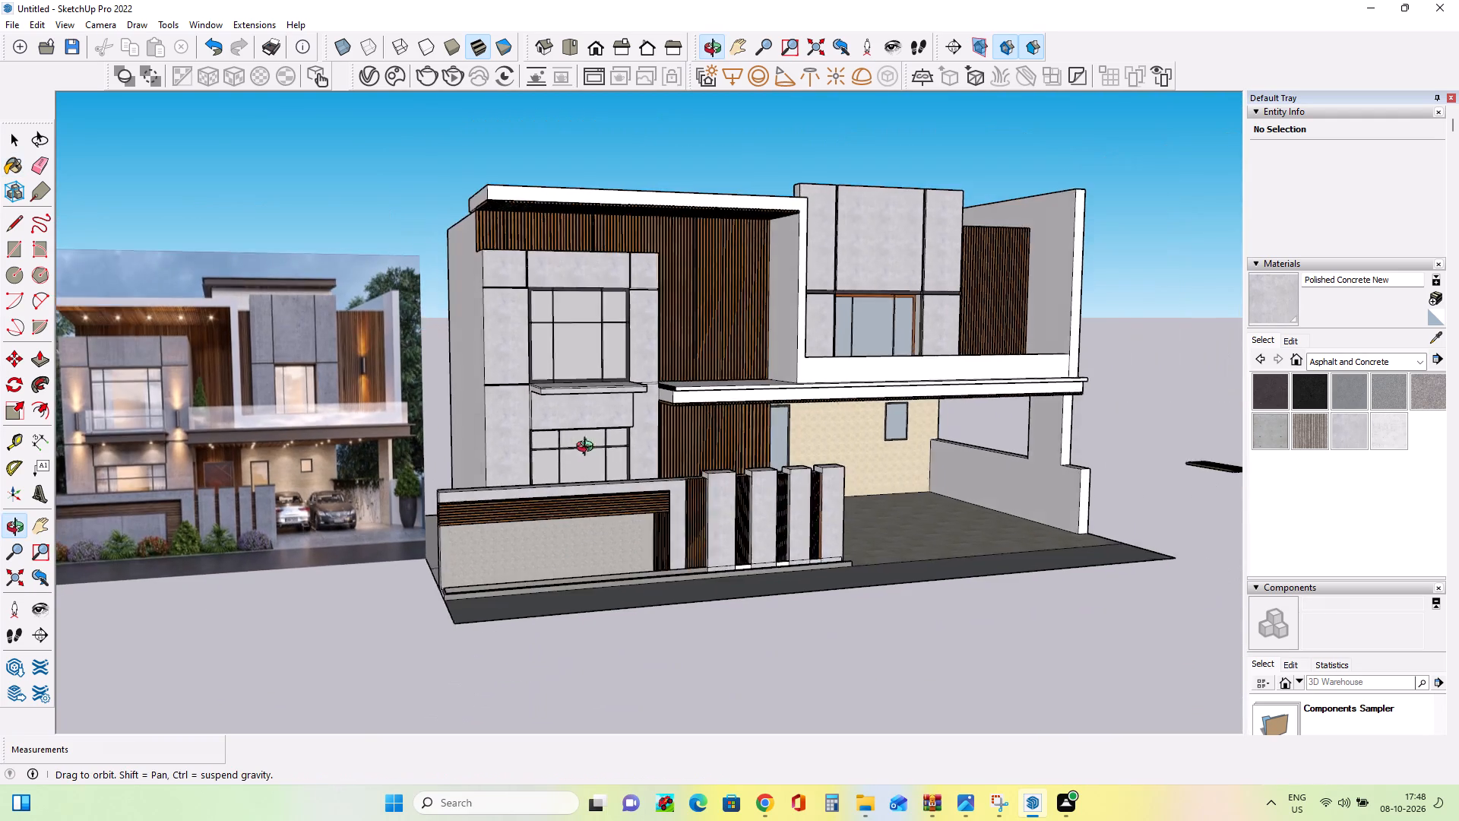
pyautogui.moveTo(588, 449); pyautogui.dragTo(432, 464, button='middle')
pyautogui.scroll(4, 643, 422)
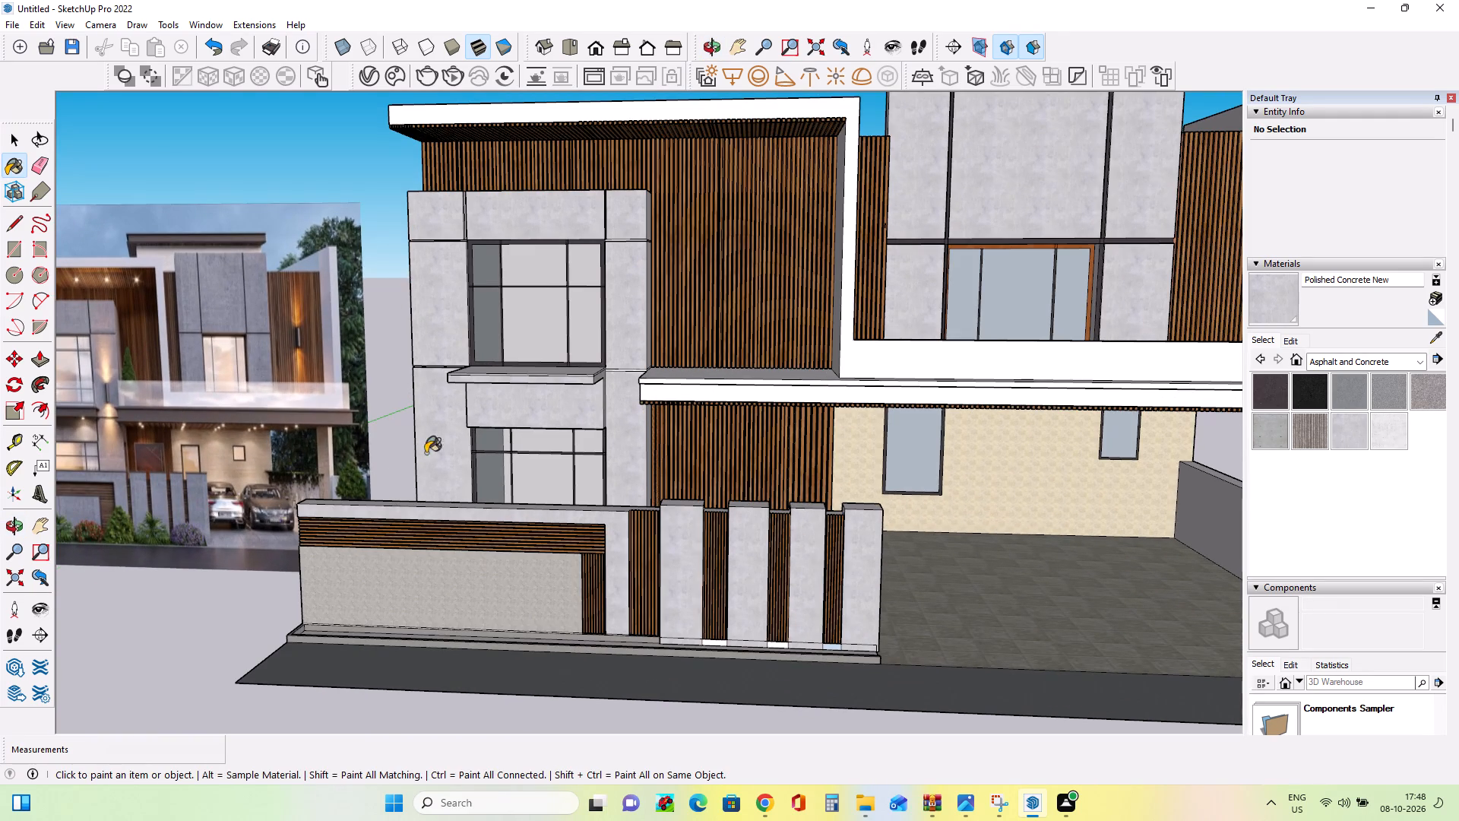
pyautogui.moveTo(265, 437); pyautogui.dragTo(289, 378, button='middle')
pyautogui.scroll(9, 258, 425)
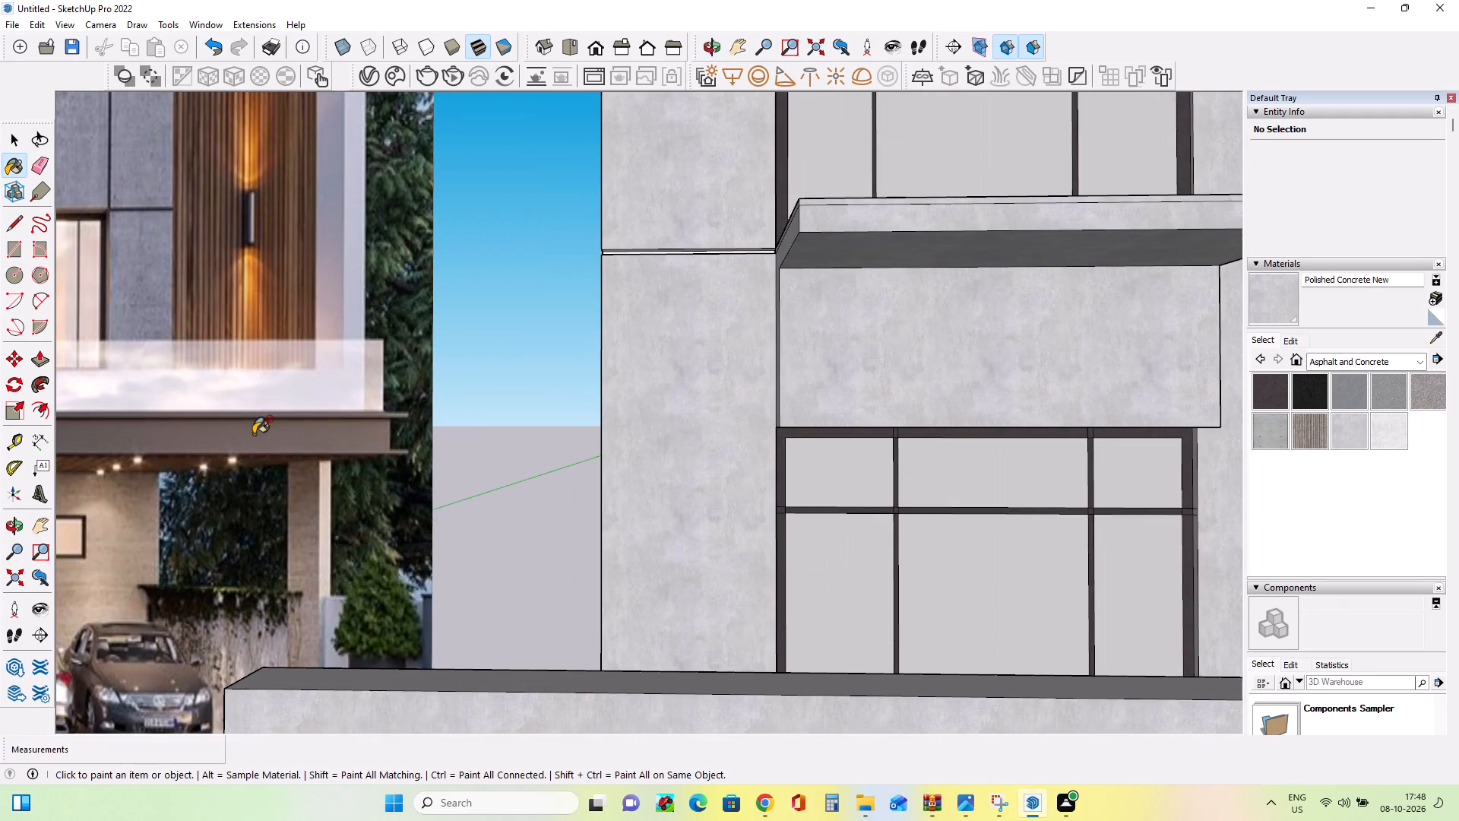
pyautogui.scroll(-10, 255, 433)
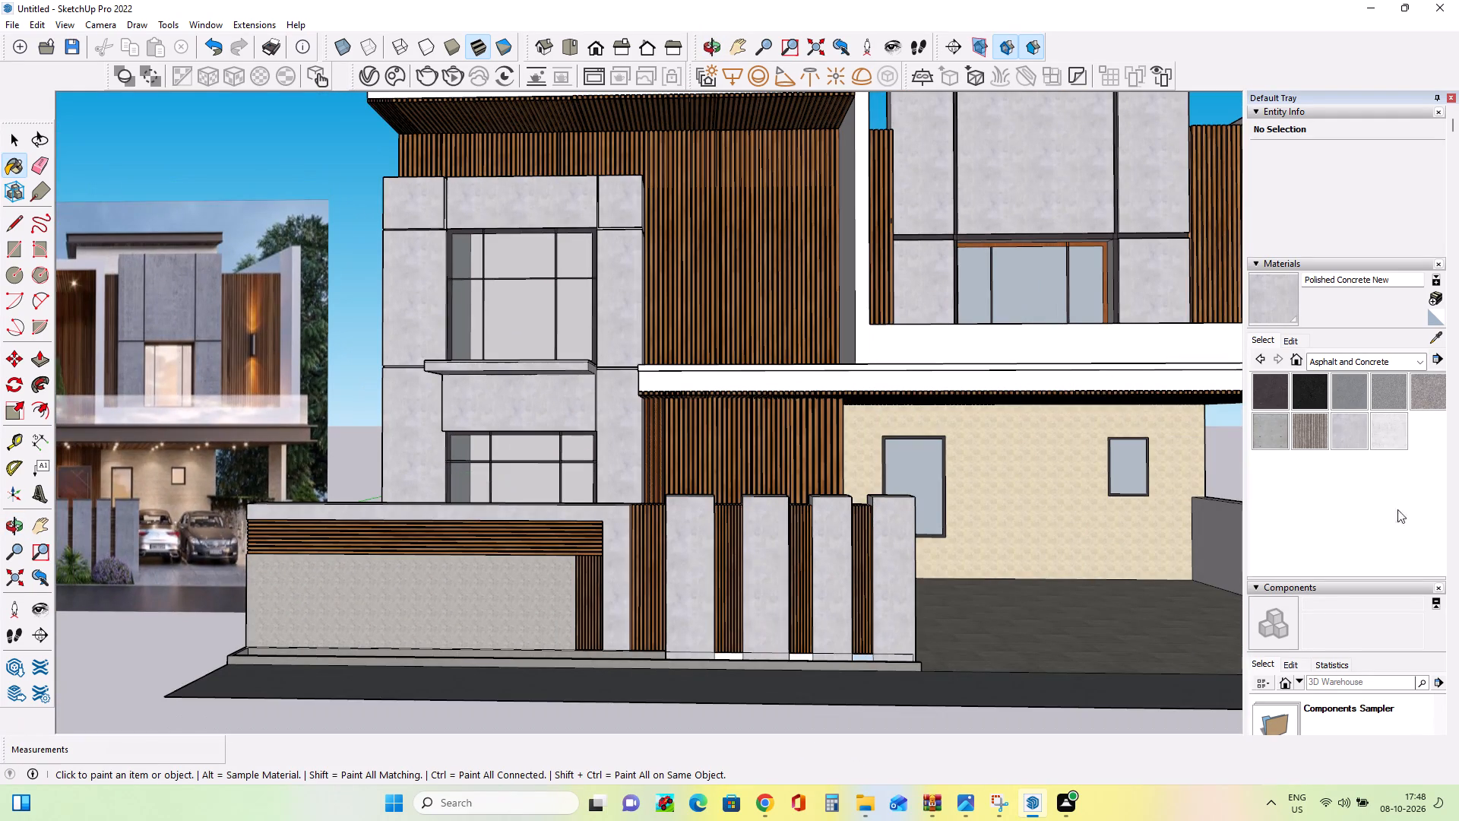
# Paint the front fascia of the carport roof slab with 0035_Tan from the Colors-Named materials.
pyautogui.click(1320, 363)
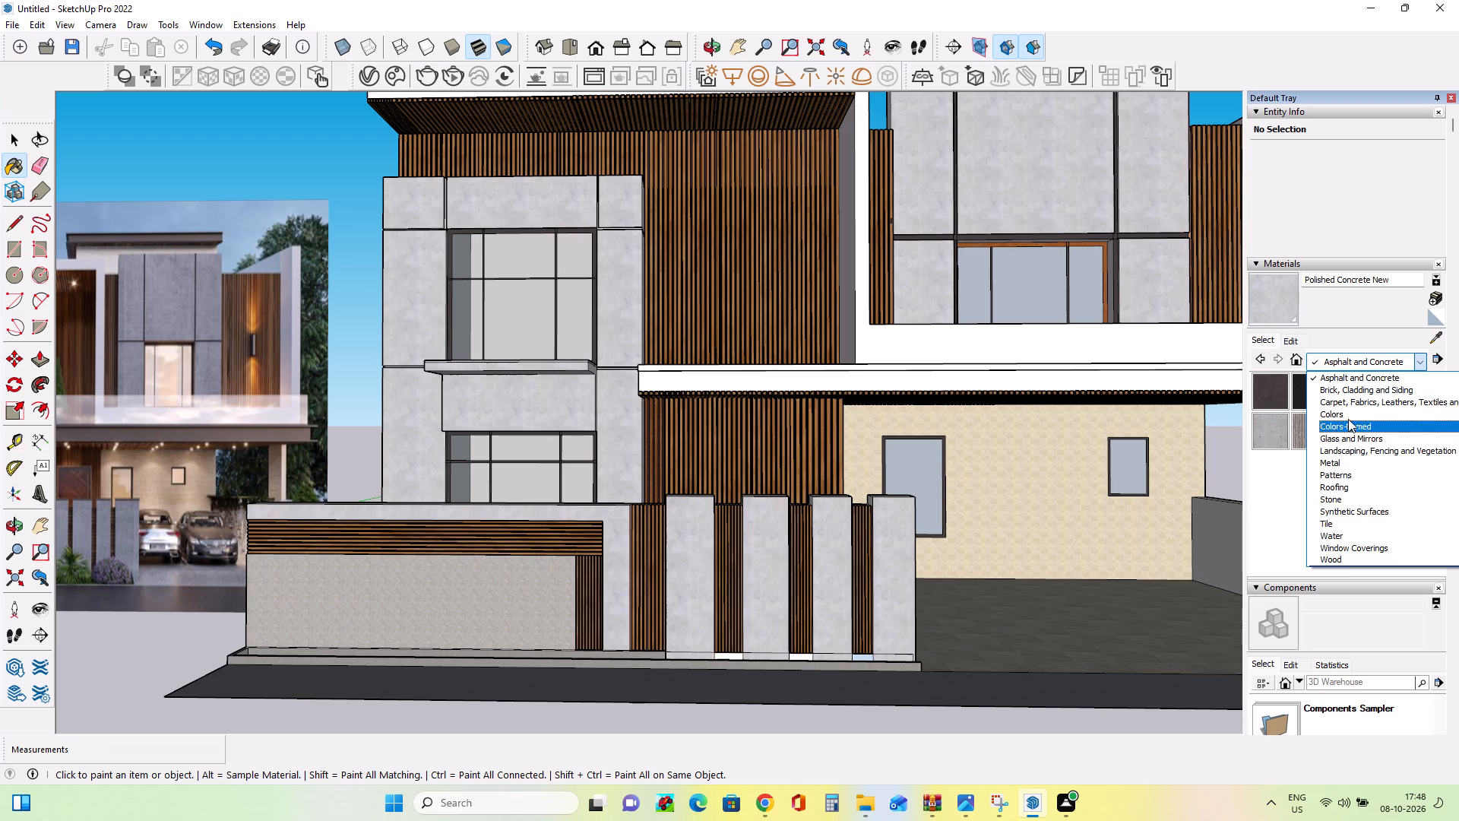
pyautogui.click(1347, 415)
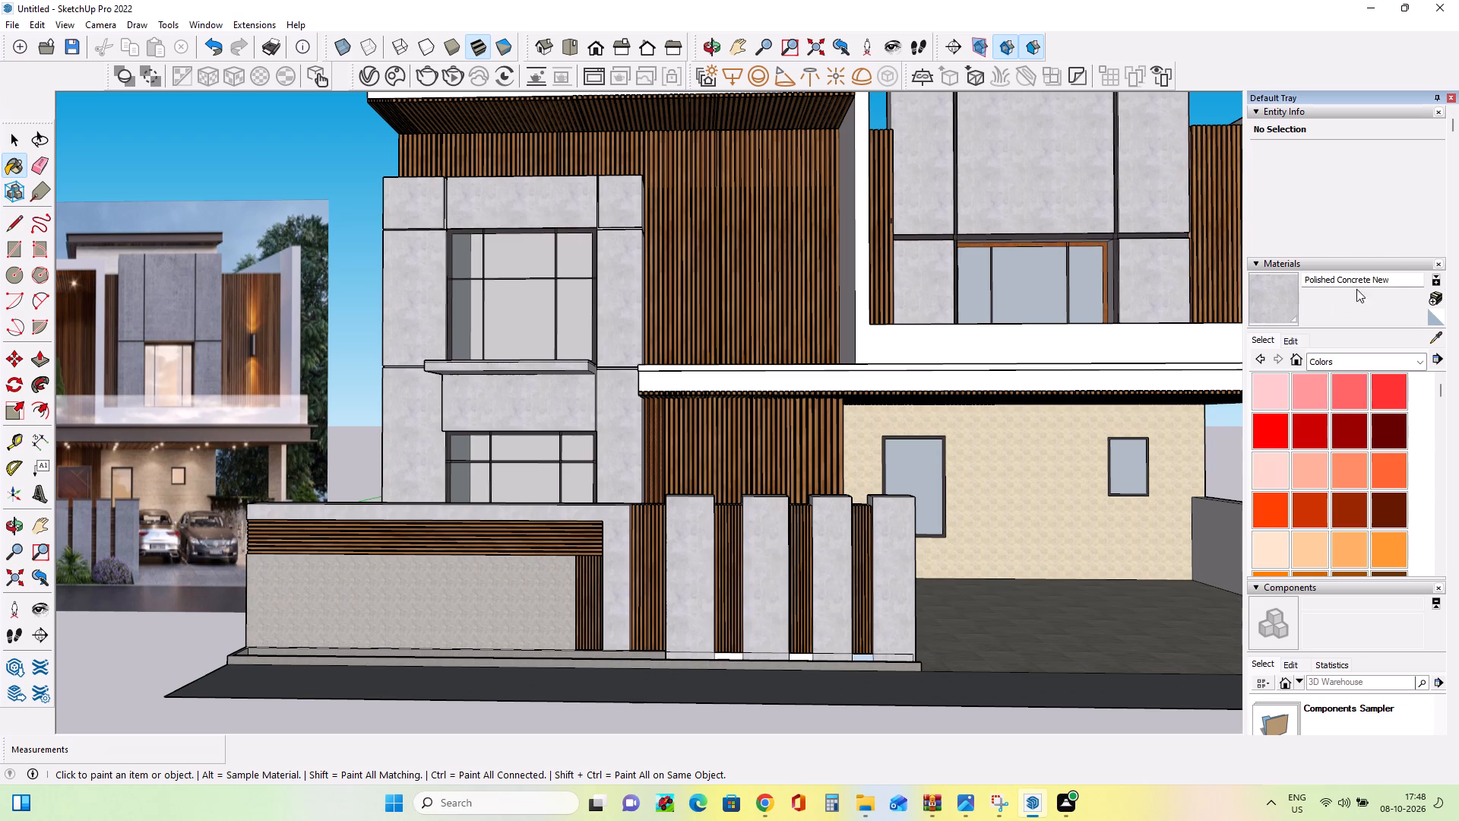
pyautogui.click(1318, 357)
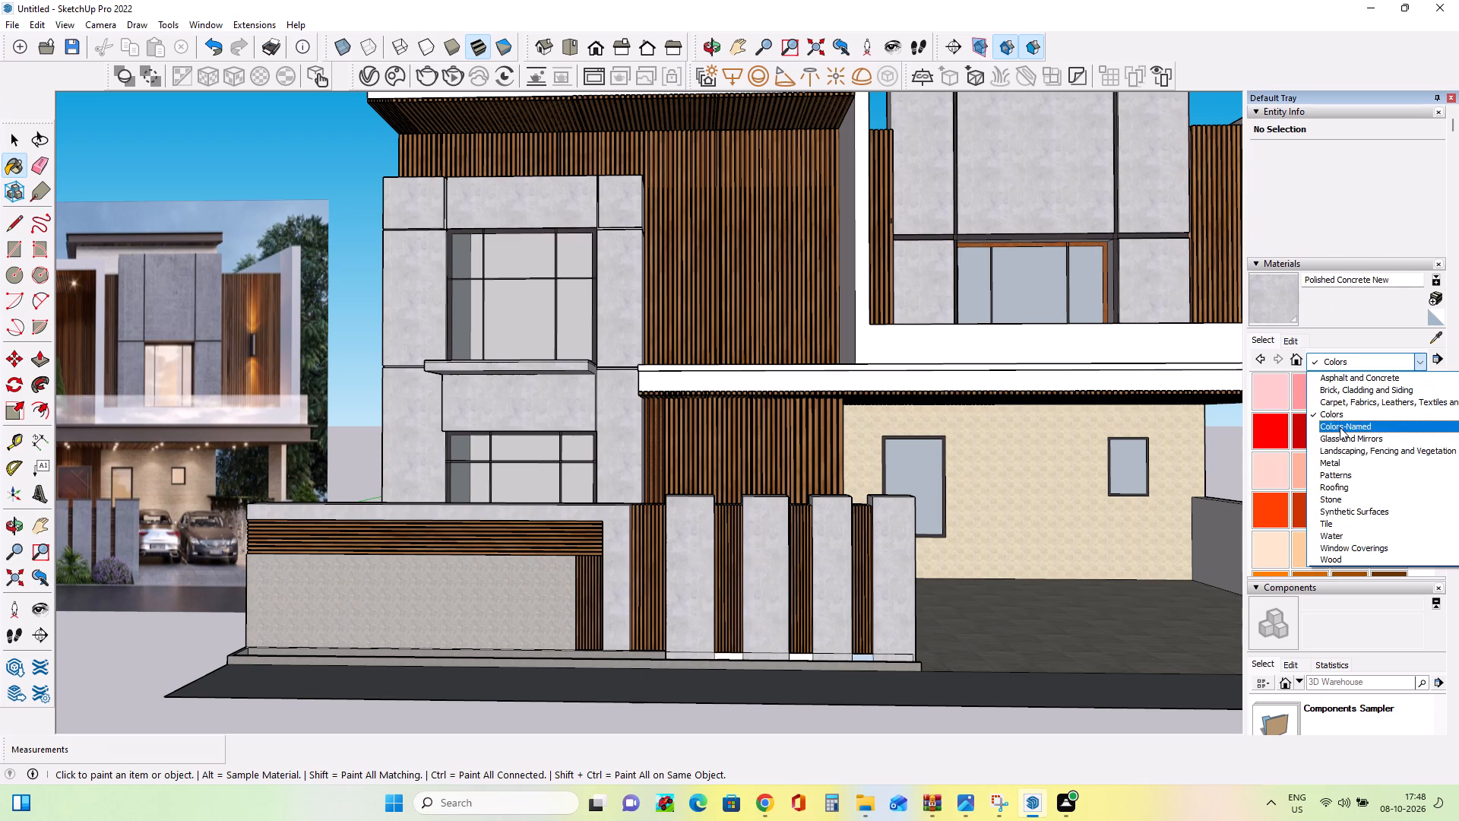
pyautogui.click(1340, 427)
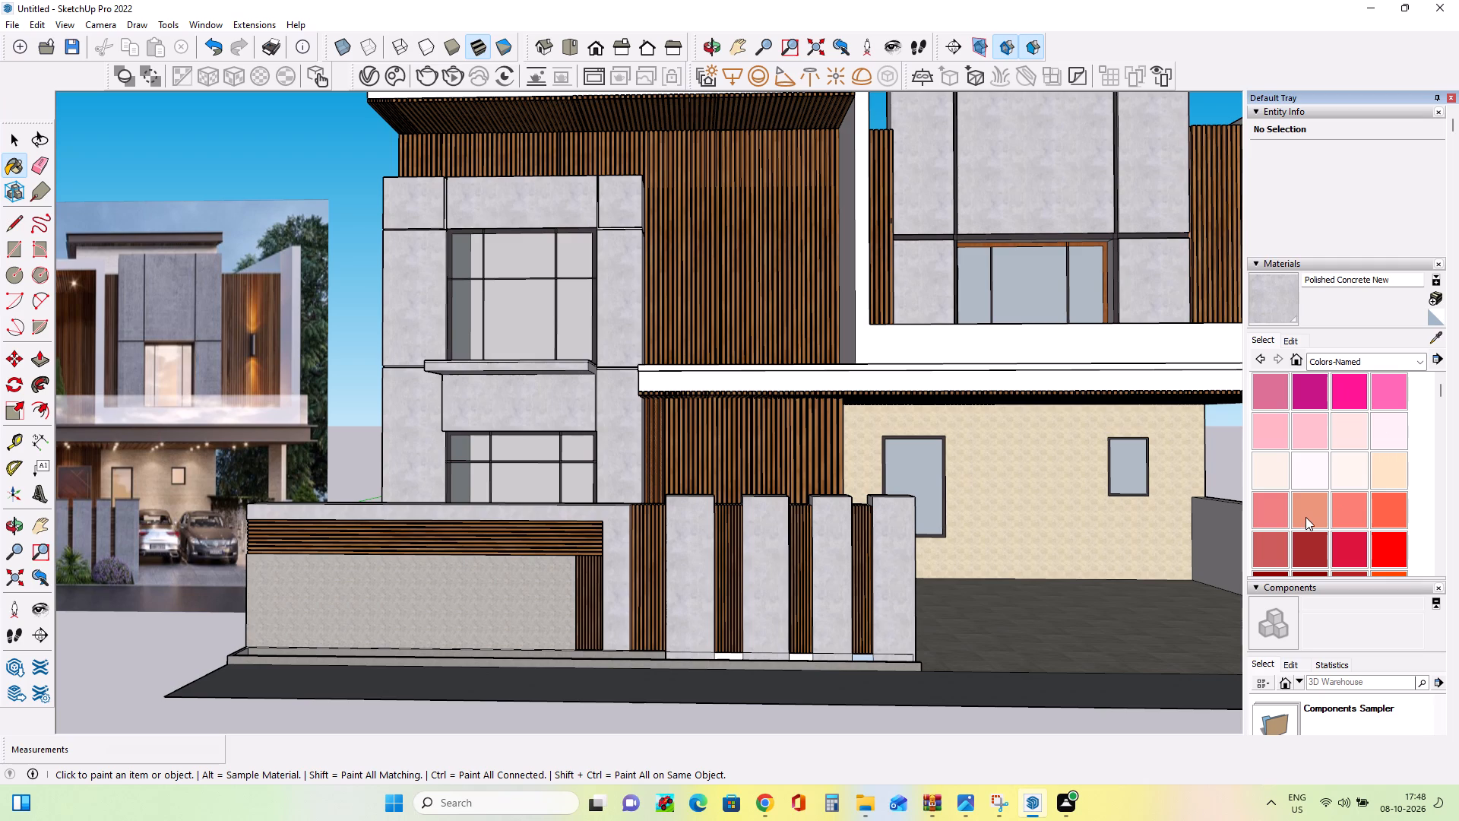
pyautogui.scroll(-2, 1306, 517)
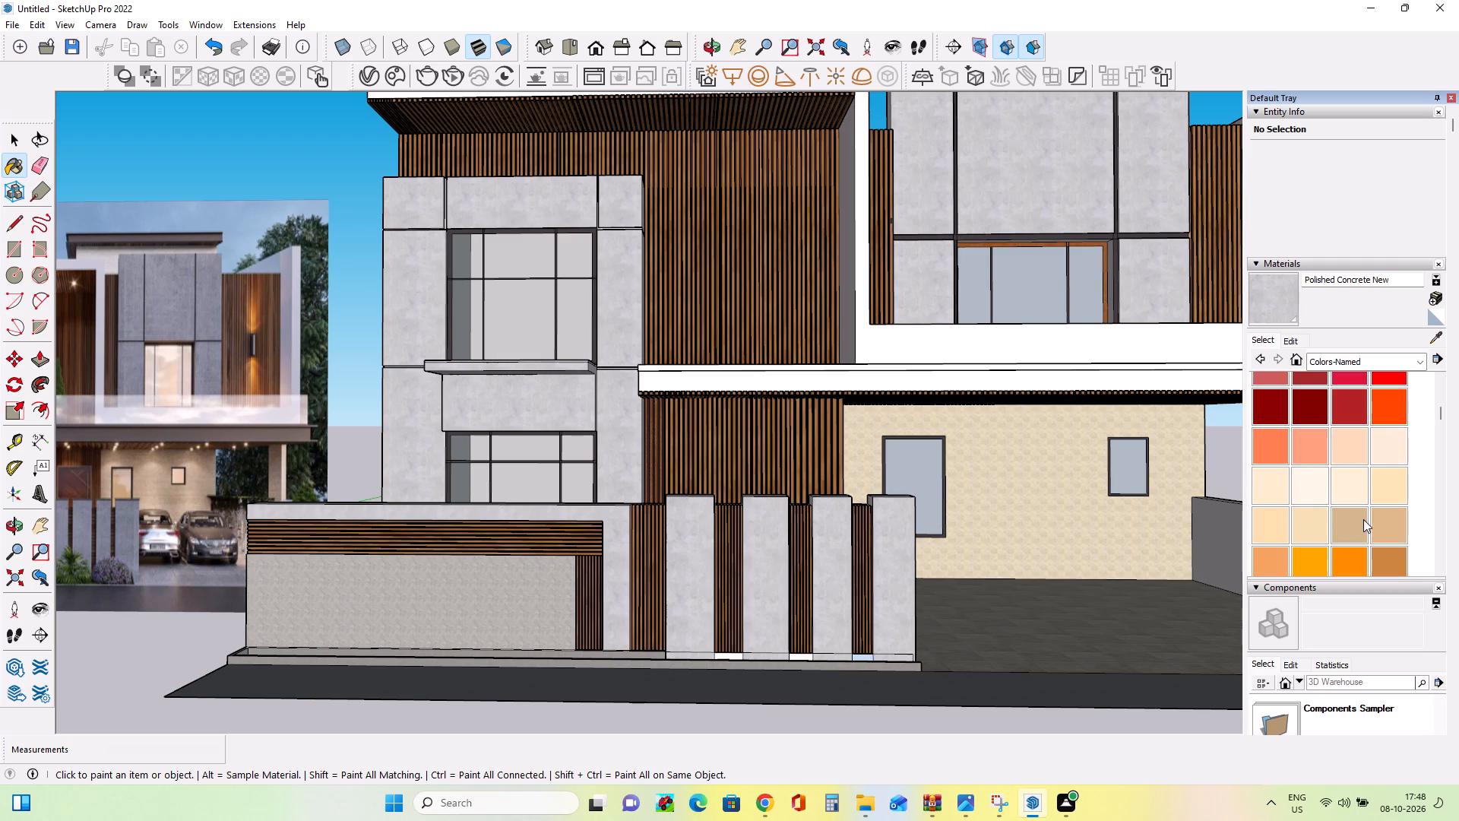
pyautogui.scroll(-1, 1360, 525)
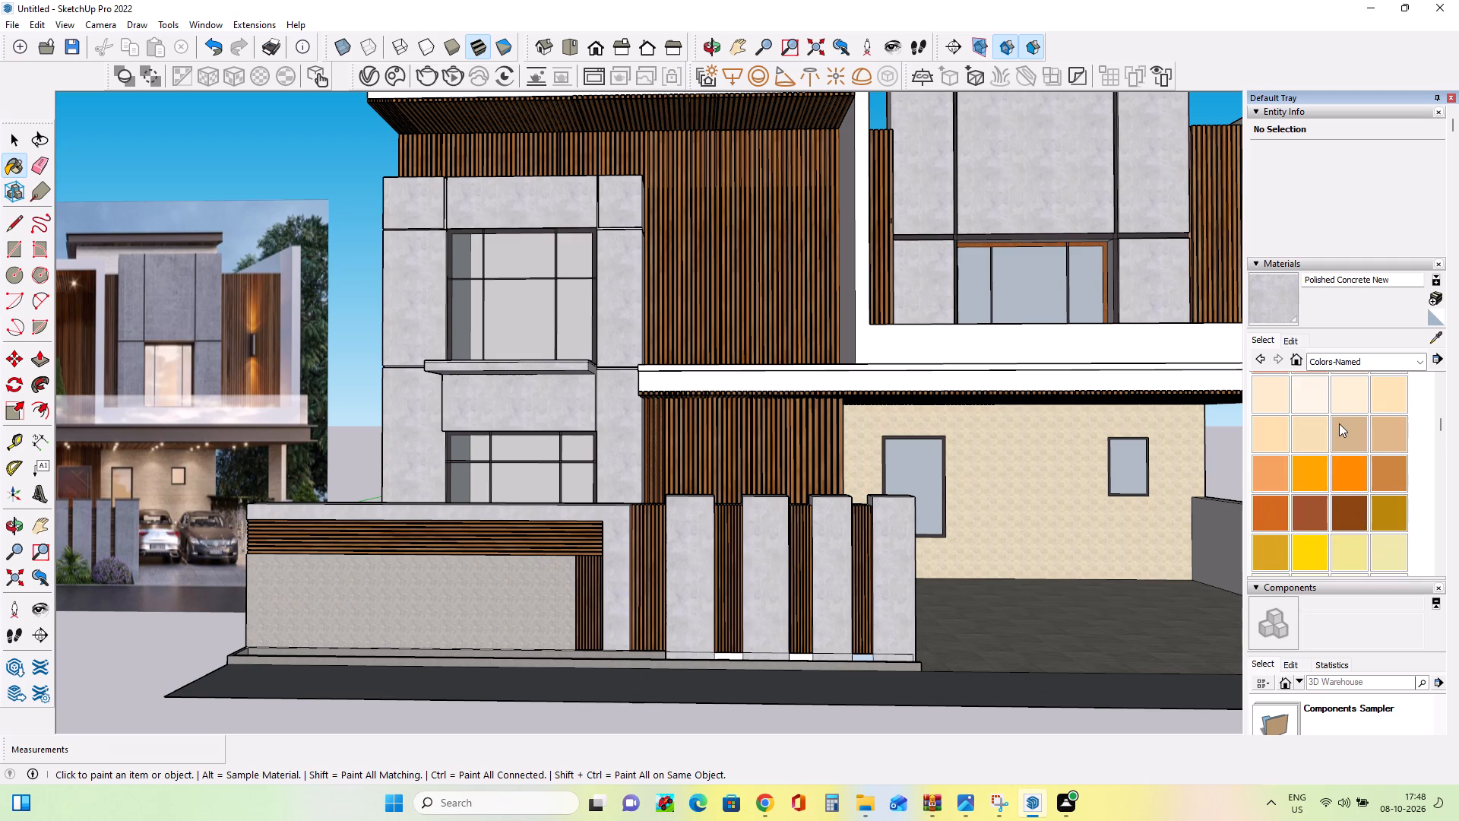
pyautogui.click(1339, 423)
pyautogui.click(802, 380)
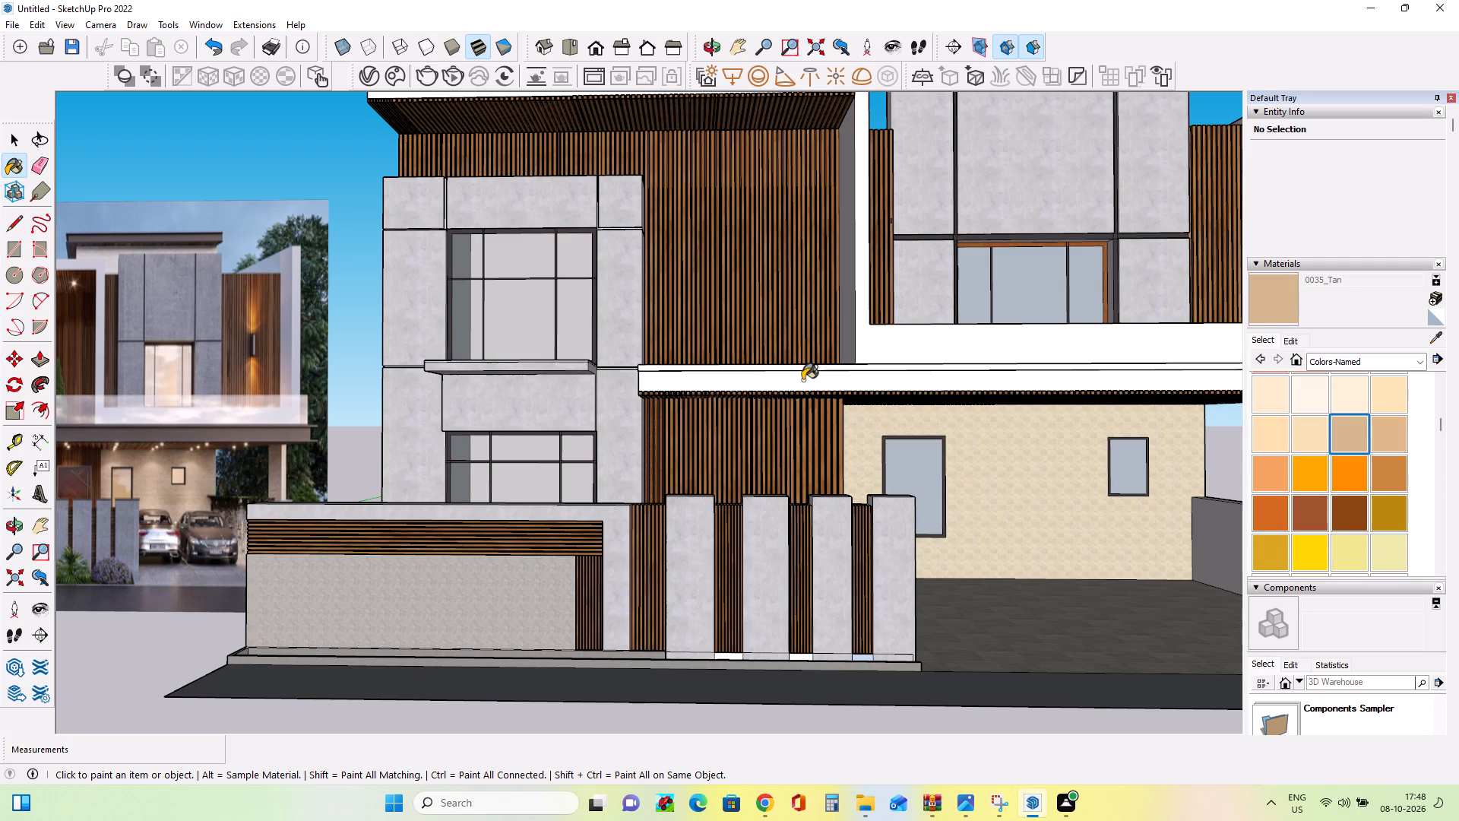
pyautogui.click(804, 385)
pyautogui.scroll(3, 857, 394)
pyautogui.click(857, 381)
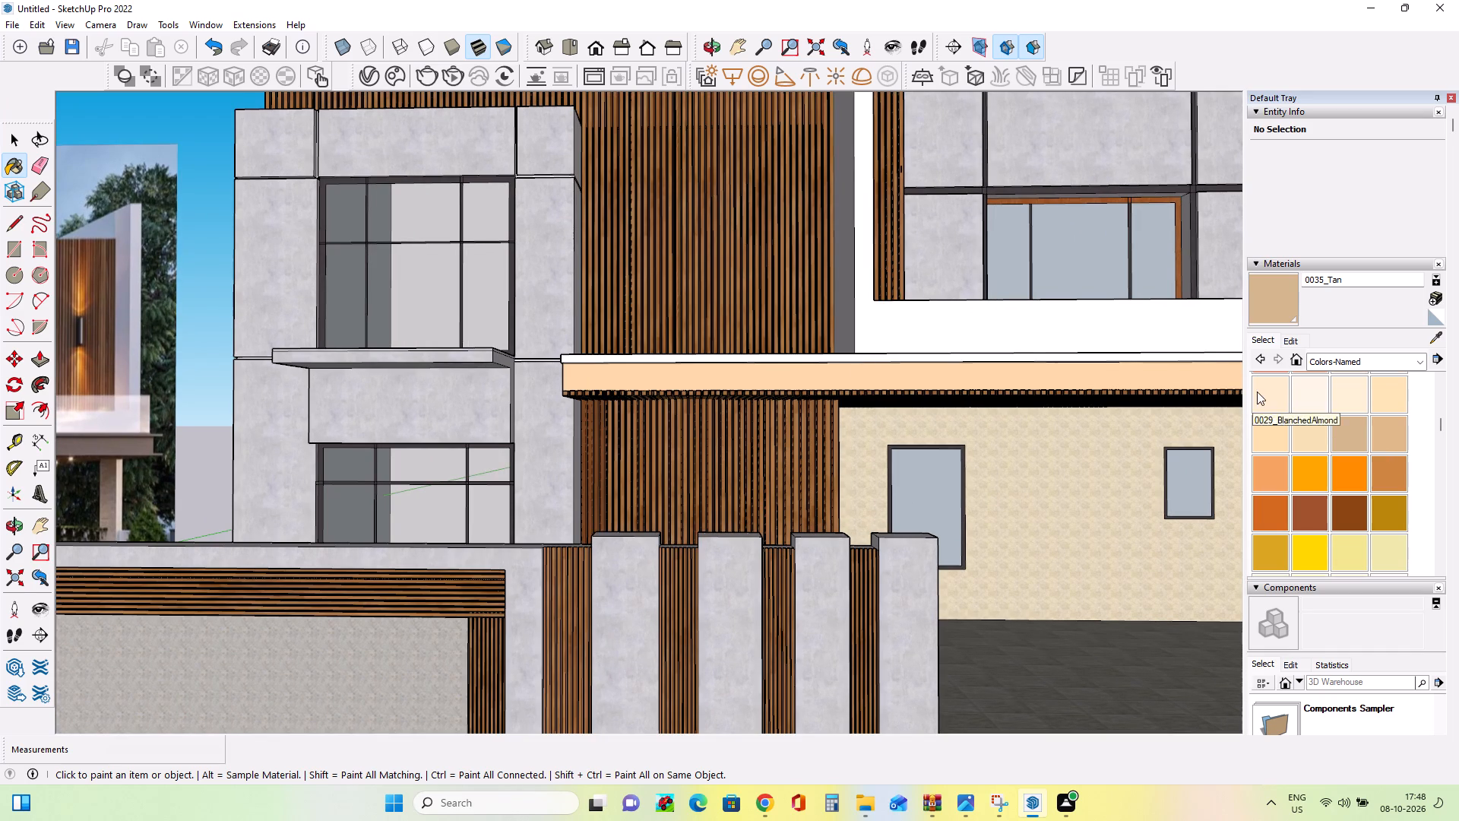
# Create a slightly darker colour material based on 0035_Tan and paint the carport slab's front fascia with it.
pyautogui.click(1433, 300)
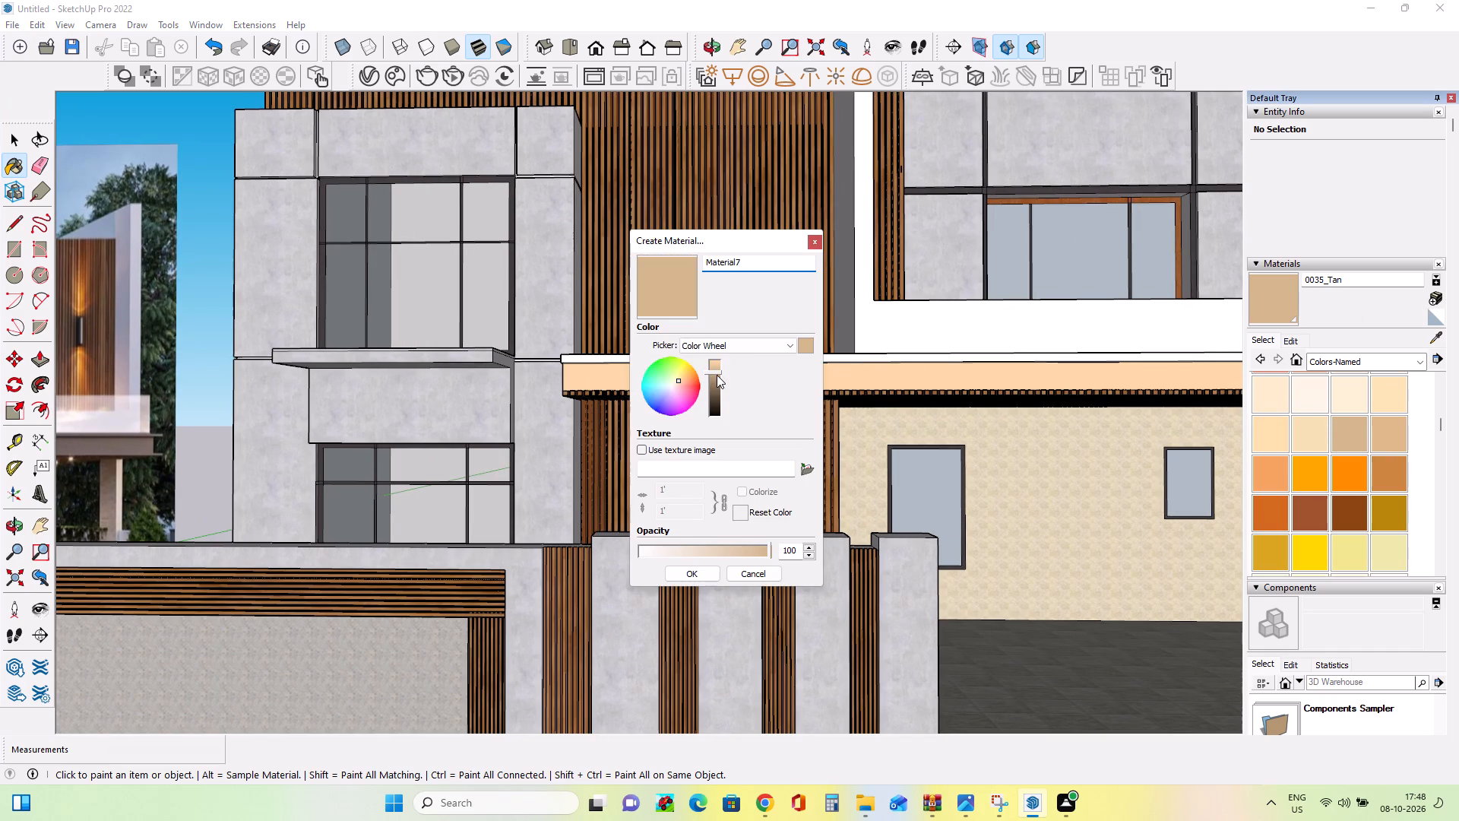
pyautogui.click(717, 378)
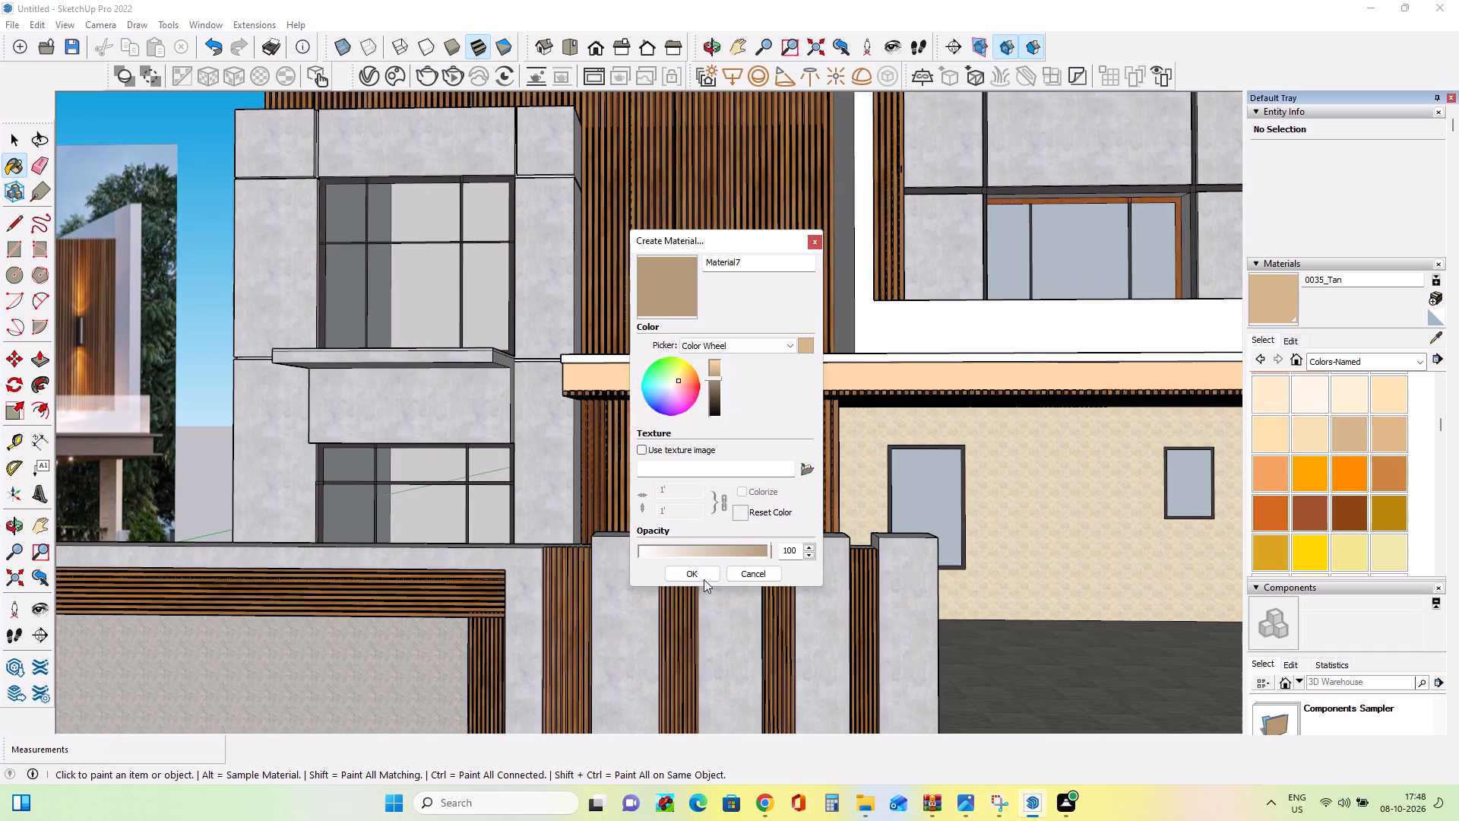
pyautogui.click(704, 579)
pyautogui.click(809, 376)
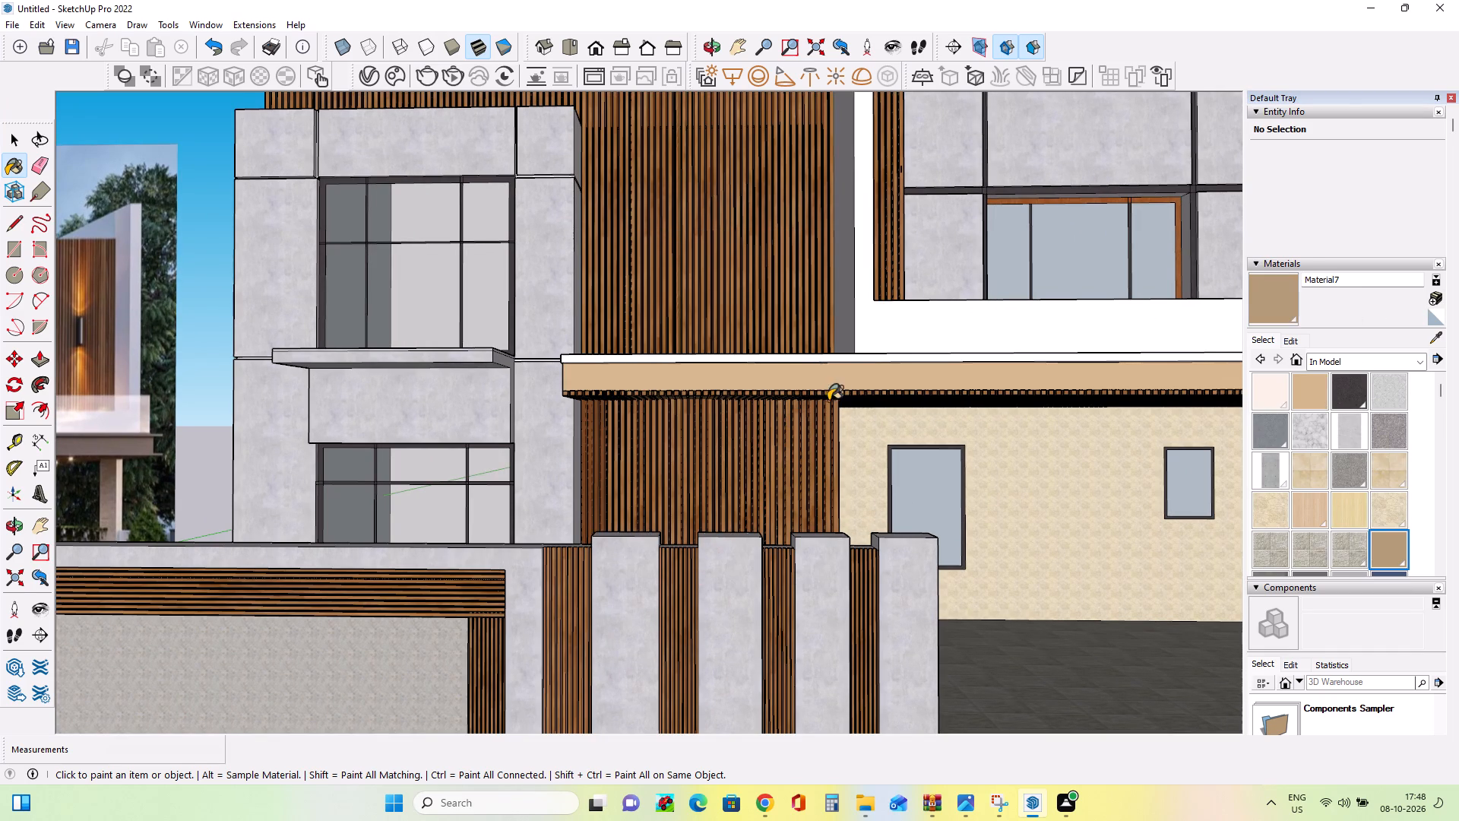
# Paint the carport slab's end faces and the thin white strip above its front fascia with the new darker tan.
pyautogui.moveTo(836, 409); pyautogui.dragTo(963, 484, button='middle')
pyautogui.scroll(-7, 970, 487)
pyautogui.scroll(4, 589, 499)
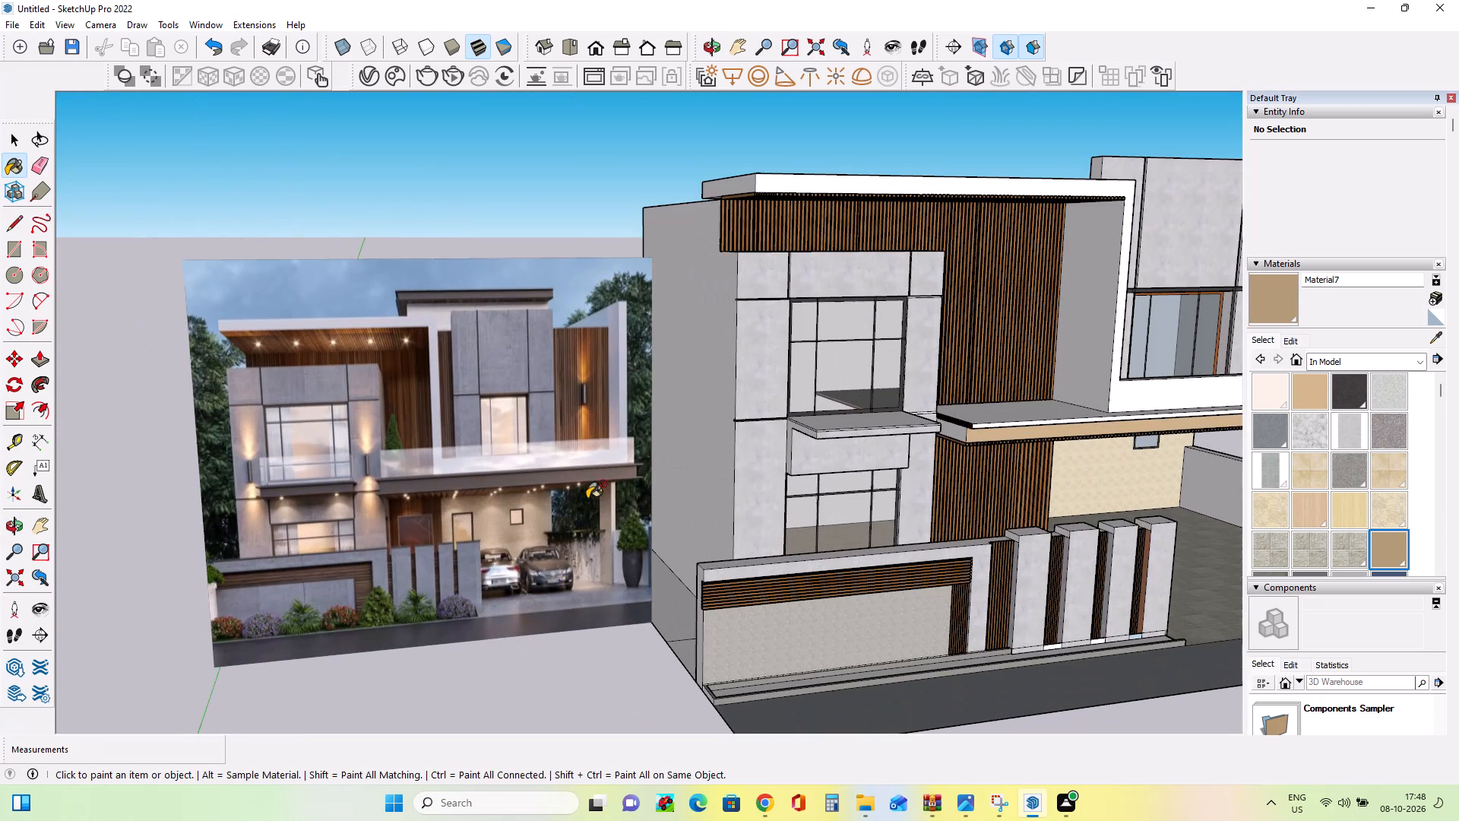
pyautogui.moveTo(532, 492); pyautogui.dragTo(702, 445, button='middle')
pyautogui.middleClick(728, 441)
pyautogui.middleClick(733, 440)
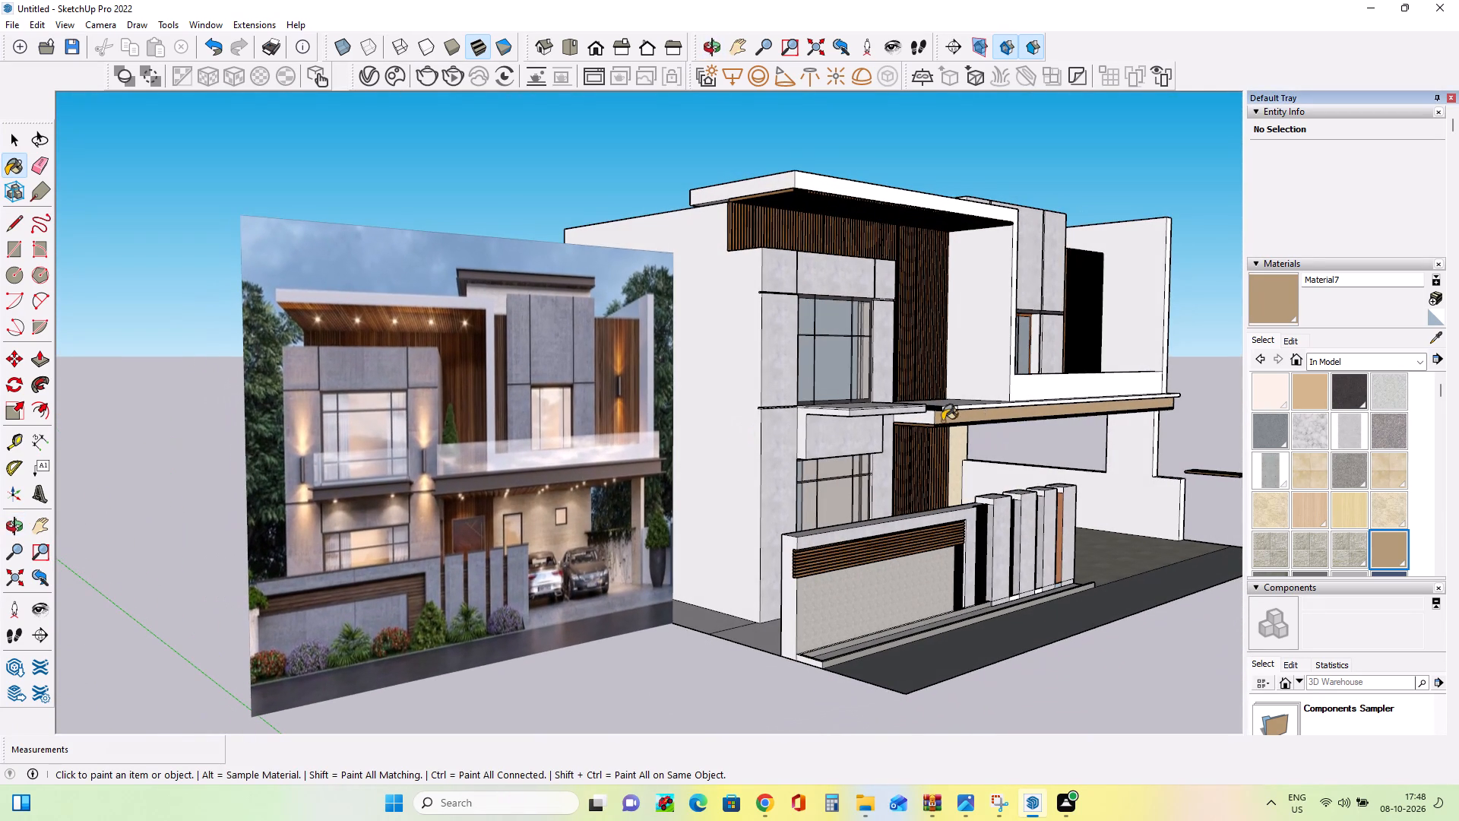
pyautogui.click(926, 417)
pyautogui.moveTo(941, 446); pyautogui.dragTo(556, 426, button='middle')
pyautogui.scroll(4, 796, 418)
pyautogui.click(816, 395)
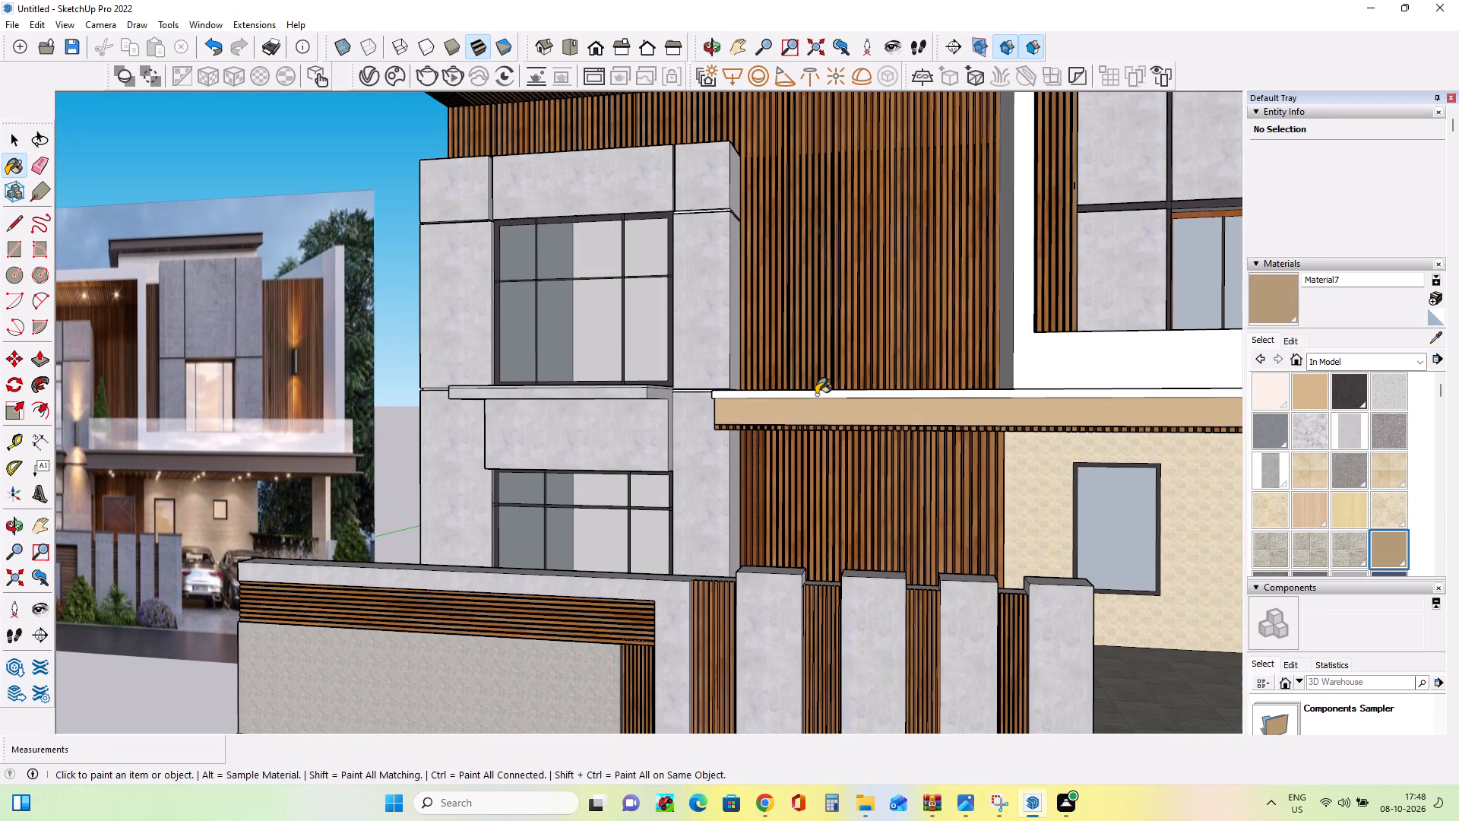
pyautogui.moveTo(737, 430); pyautogui.dragTo(1065, 453, button='middle')
pyautogui.moveTo(773, 414); pyautogui.dragTo(758, 444, button='middle')
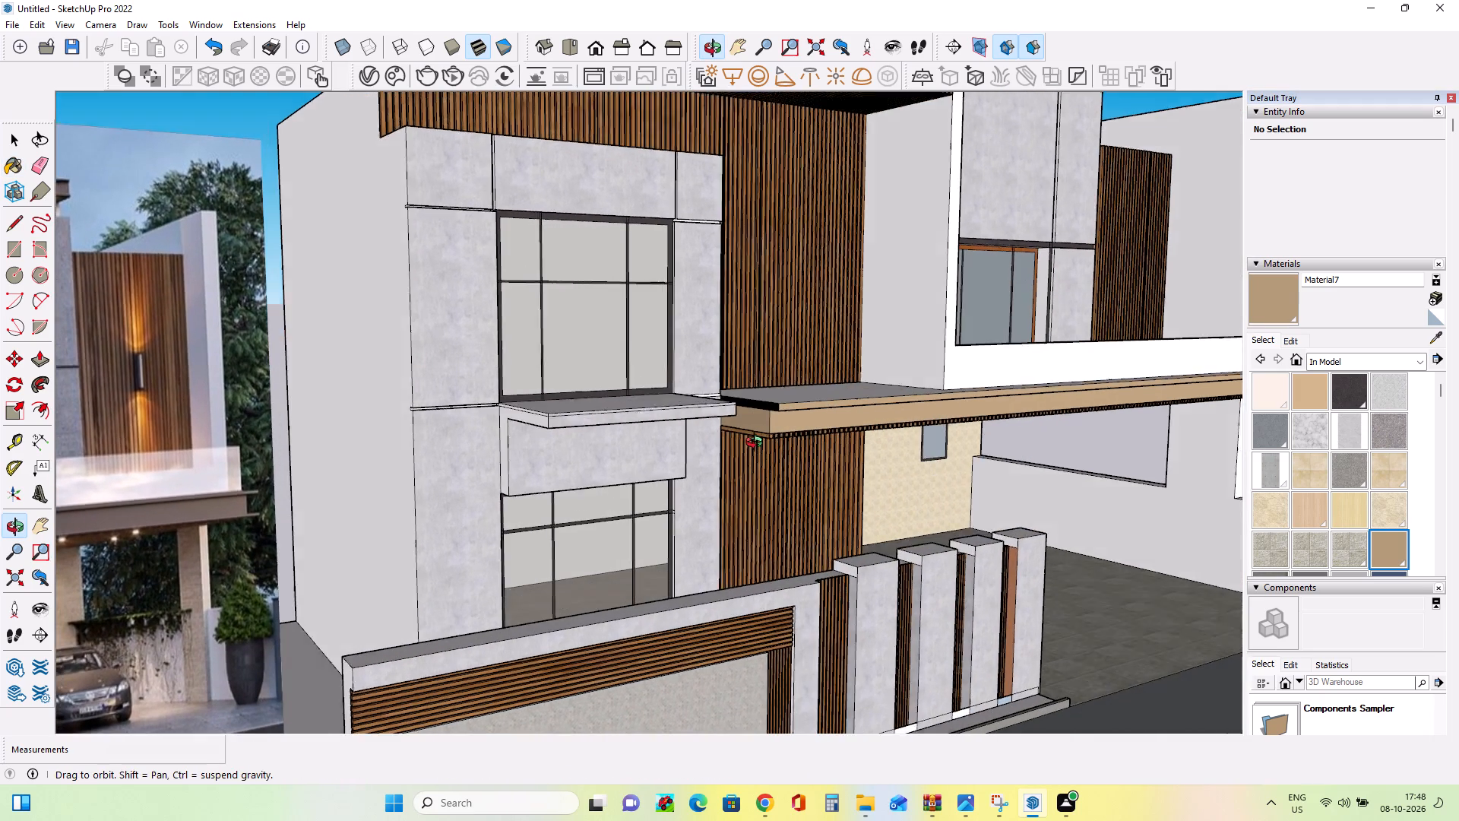
pyautogui.moveTo(758, 444); pyautogui.dragTo(673, 449, button='middle')
pyautogui.scroll(5, 698, 420)
pyautogui.scroll(-1, 729, 425)
pyautogui.scroll(2, 729, 425)
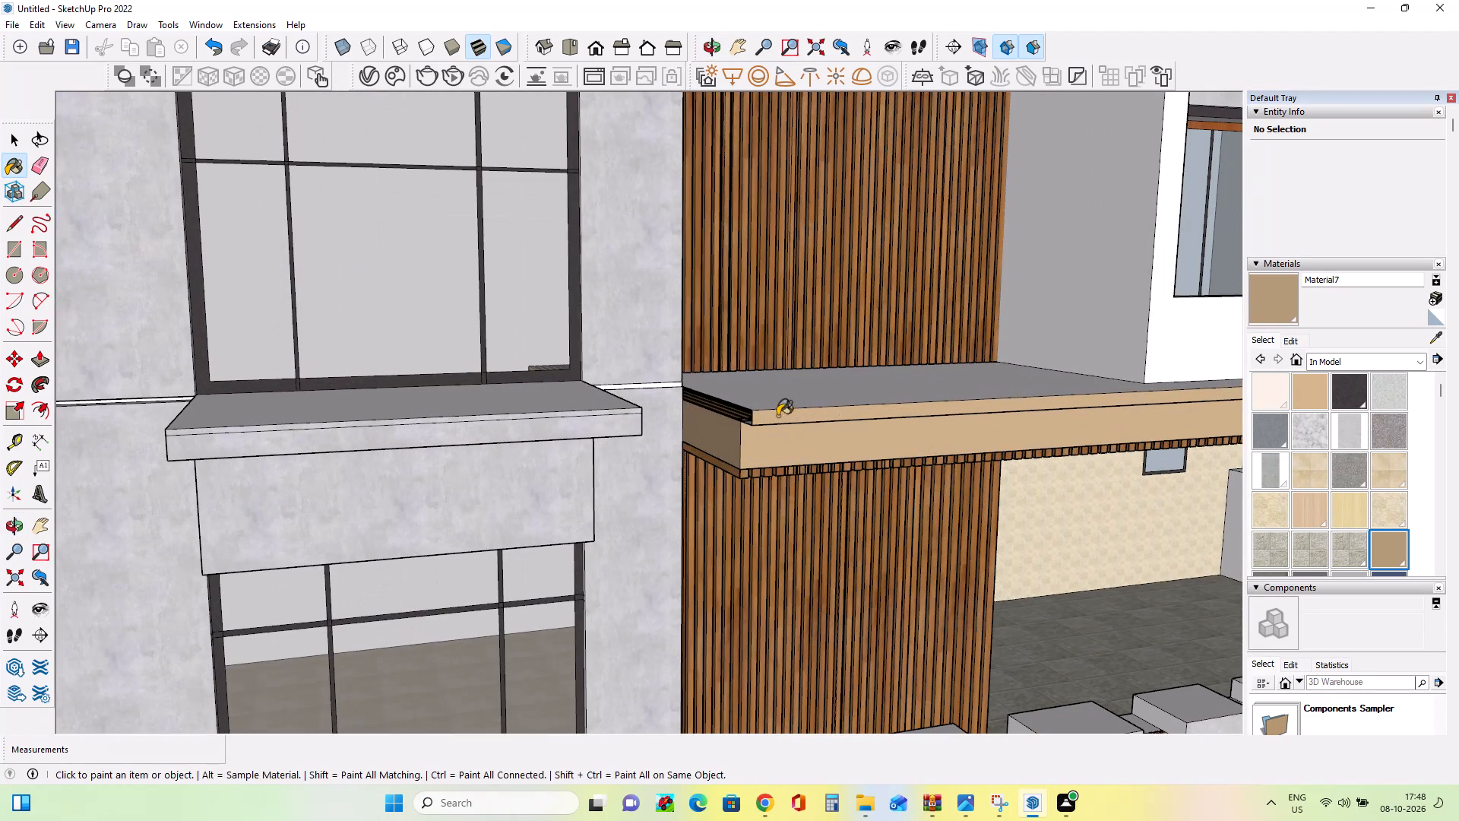
pyautogui.click(745, 414)
# Inspect the painted carport slab and the whole front facade from several angles against the reference image.
pyautogui.scroll(-10, 748, 440)
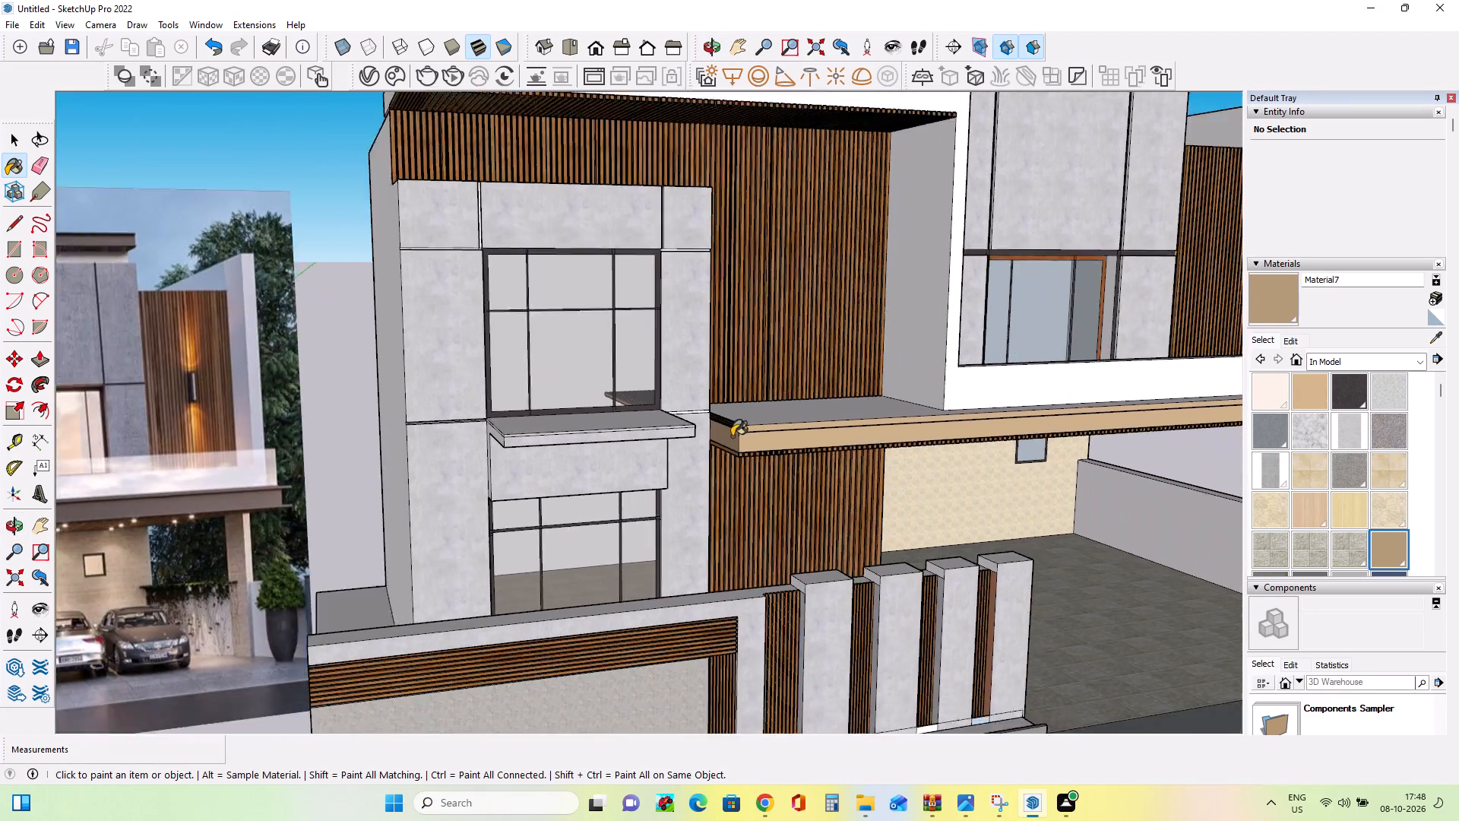
pyautogui.scroll(-6, 732, 436)
pyautogui.moveTo(1029, 476); pyautogui.dragTo(740, 426, button='middle')
pyautogui.scroll(4, 1172, 447)
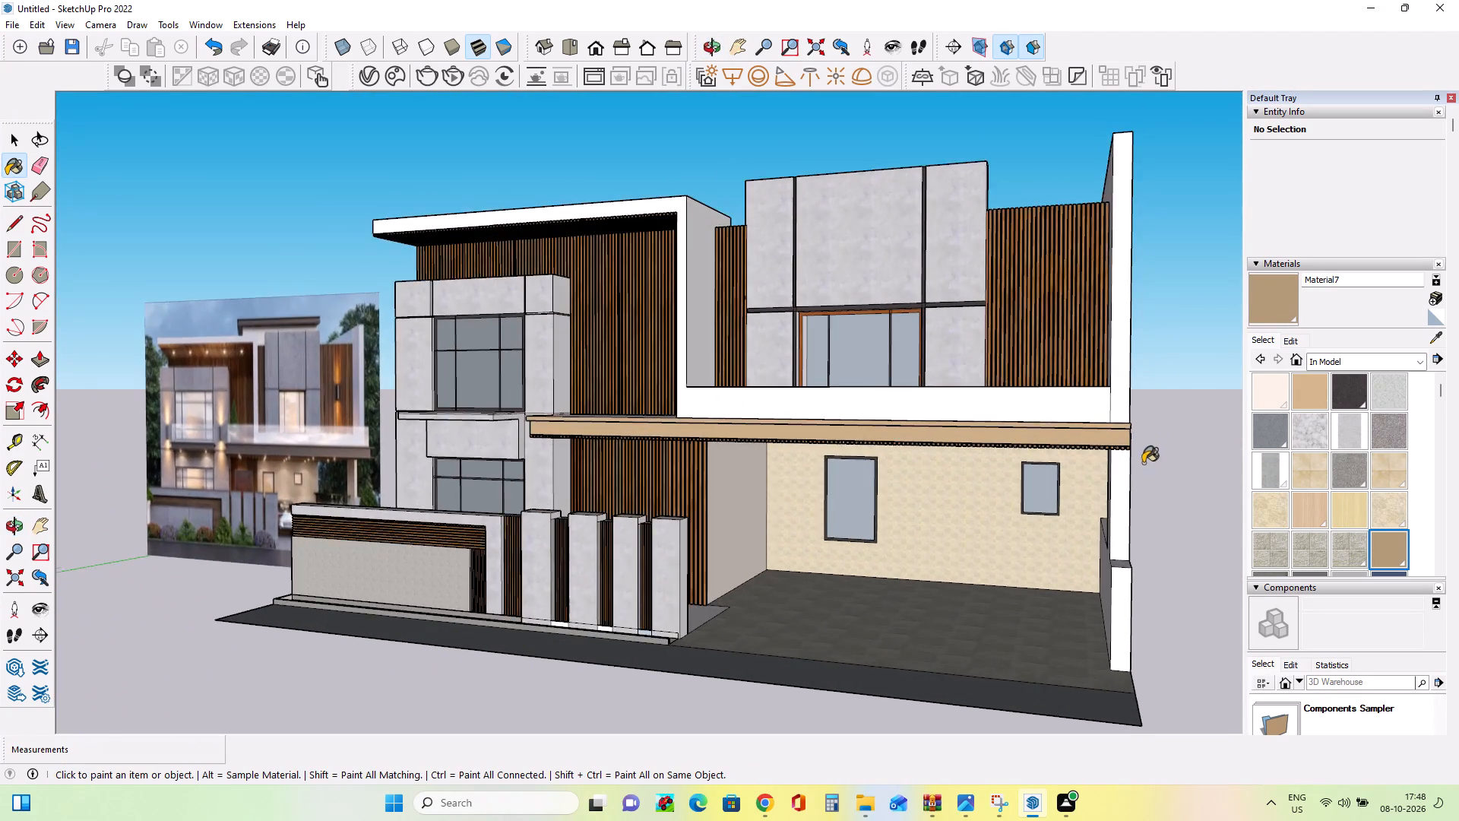
pyautogui.scroll(2, 1143, 463)
pyautogui.moveTo(1043, 447); pyautogui.dragTo(873, 445, button='middle')
pyautogui.moveTo(957, 465); pyautogui.dragTo(1261, 468, button='middle')
pyautogui.scroll(-4, 1122, 458)
pyautogui.scroll(1, 1009, 487)
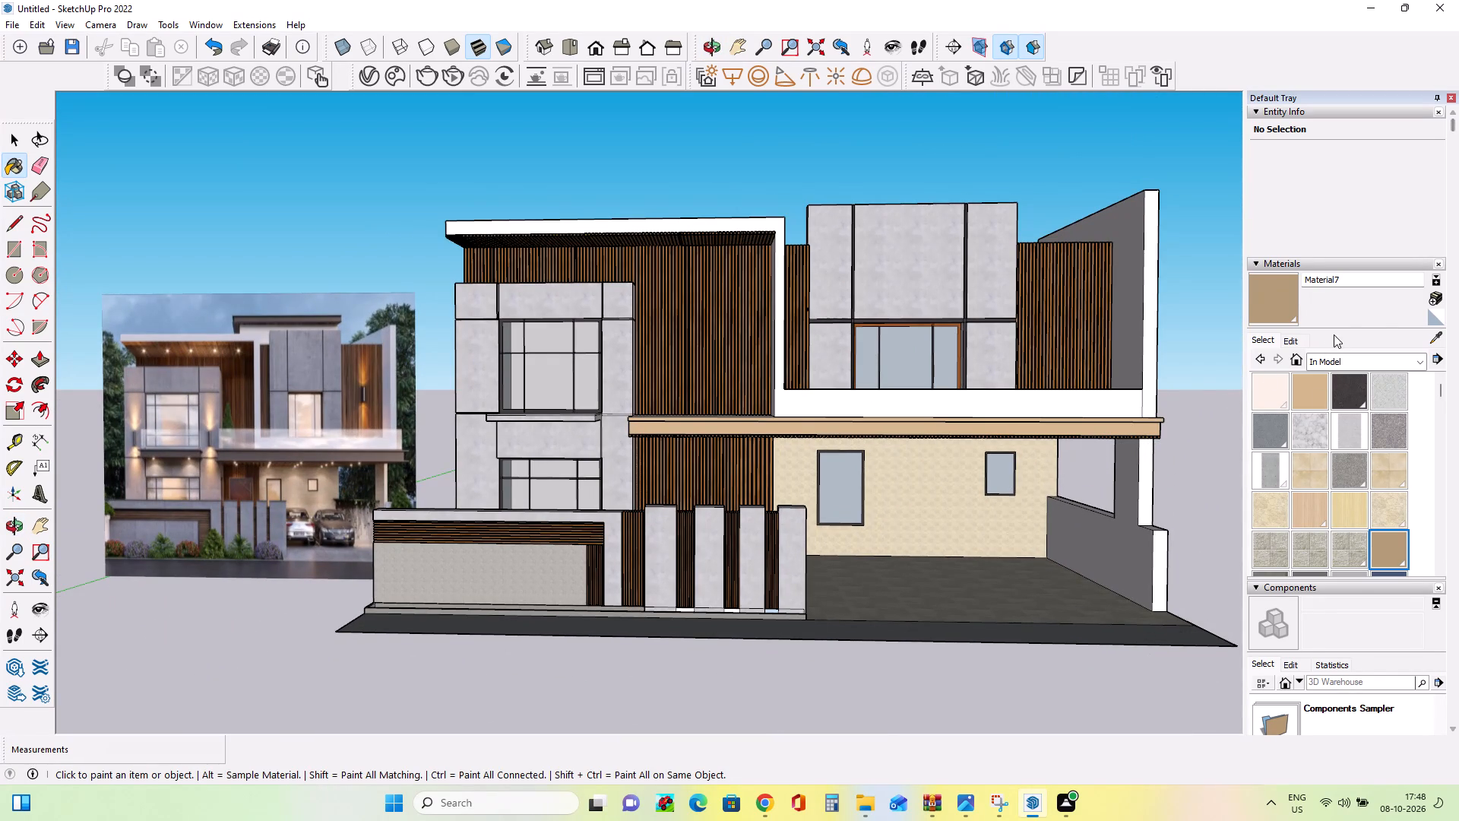
# Create a still darker brown material from the current tan and repaint the carport slab's front fascia and upper strip.
pyautogui.click(1438, 306)
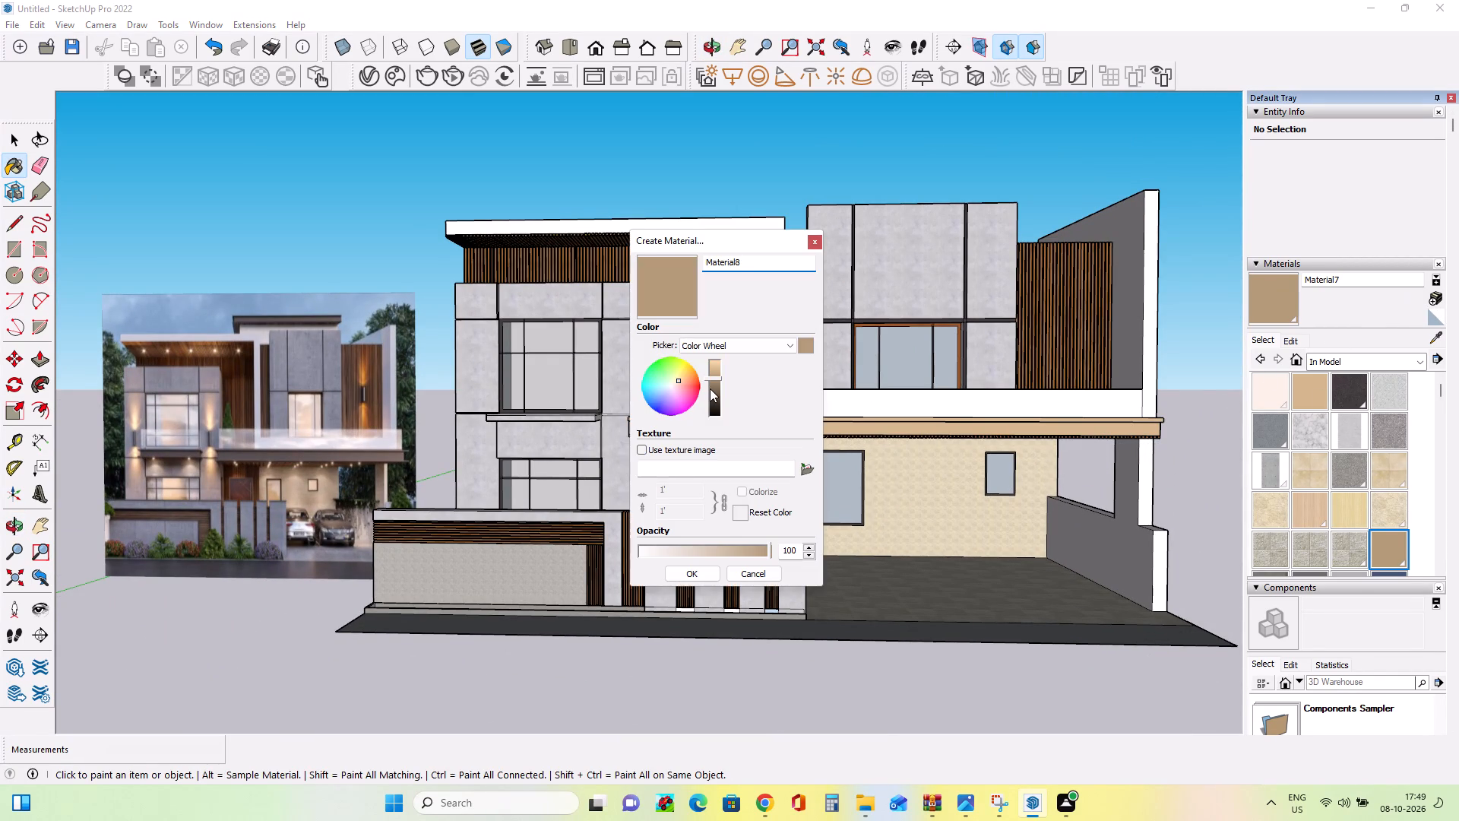
pyautogui.click(712, 383)
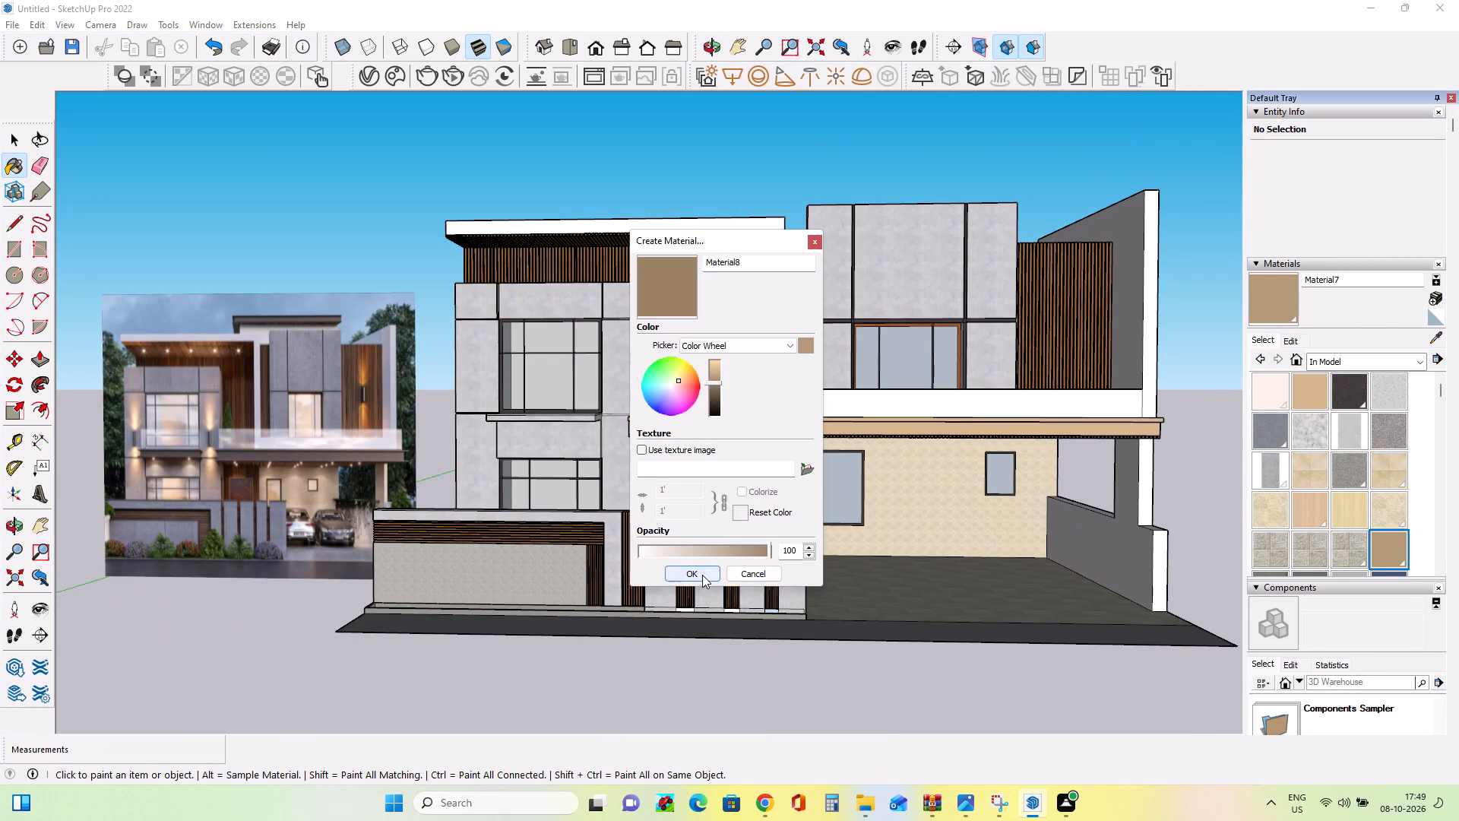
pyautogui.click(702, 575)
pyautogui.scroll(7, 795, 428)
pyautogui.click(793, 421)
pyautogui.click(794, 407)
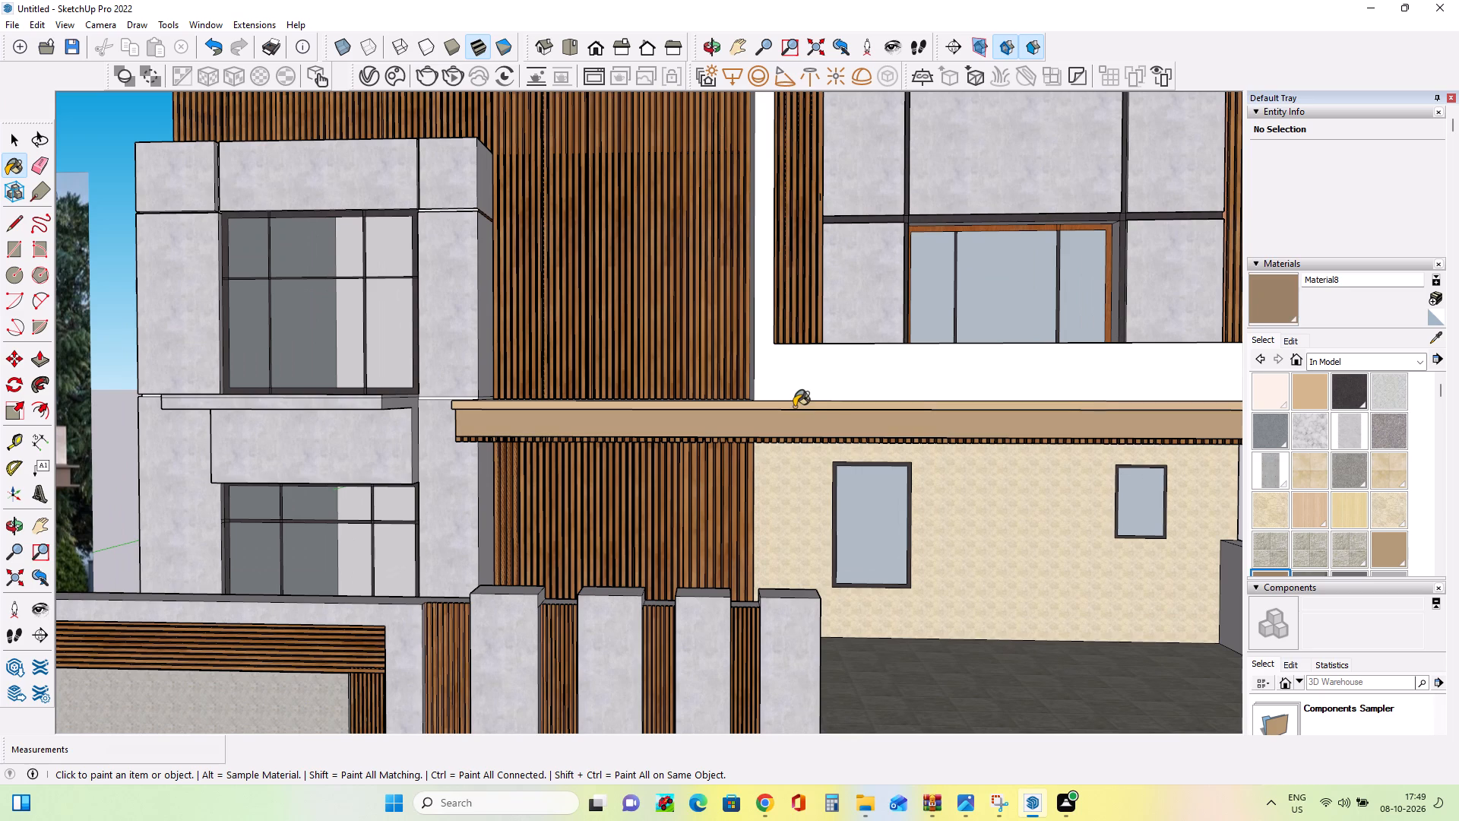
# Review the whole front elevation next to the reference image to compare the carport fascia colour.
pyautogui.scroll(-10, 846, 423)
pyautogui.moveTo(840, 435); pyautogui.dragTo(863, 451, button='middle')
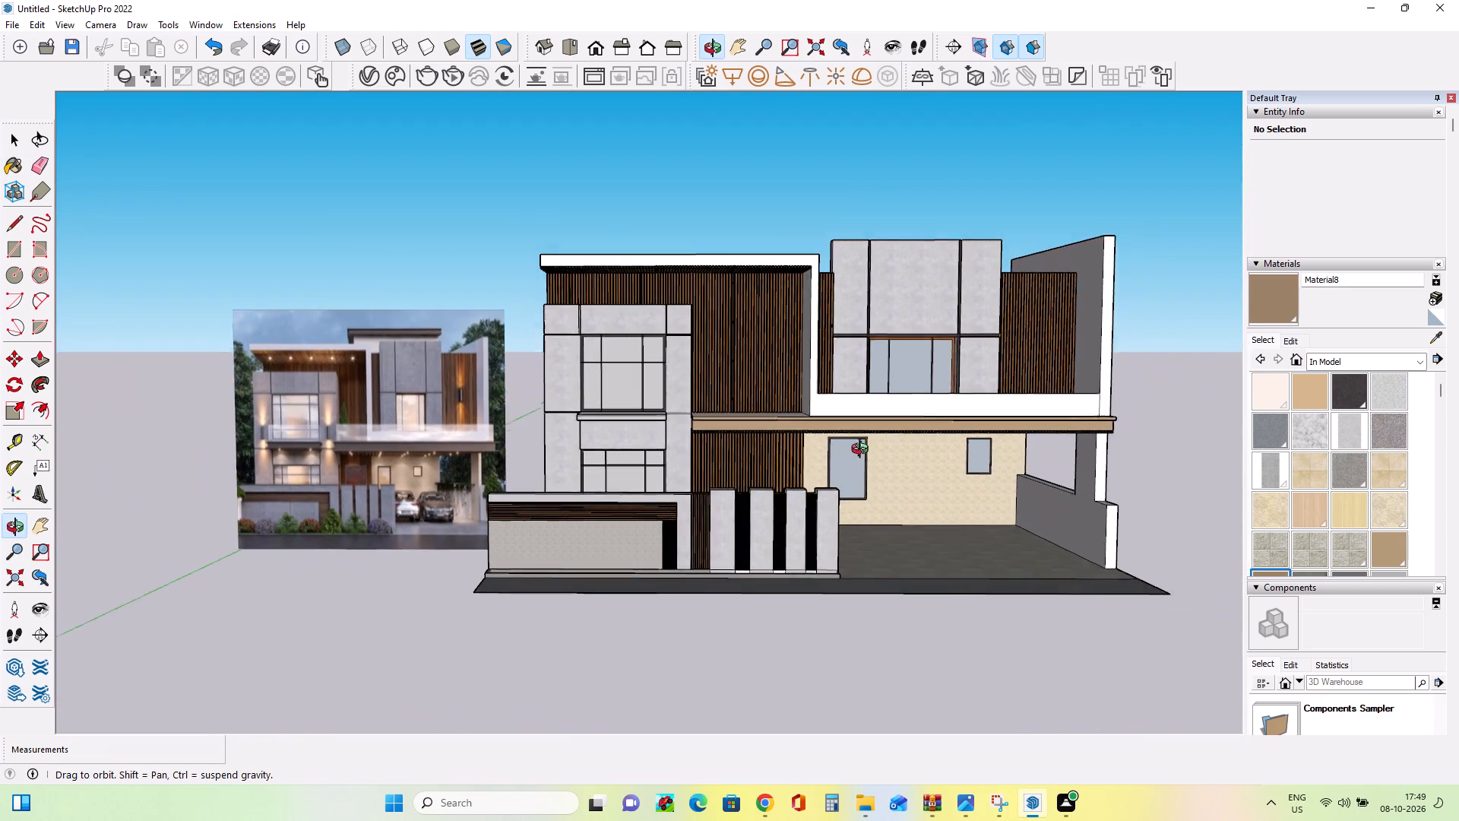
pyautogui.moveTo(863, 451); pyautogui.dragTo(870, 459, button='middle')
pyautogui.scroll(-1, 870, 459)
pyautogui.scroll(2, 807, 445)
pyautogui.moveTo(807, 445); pyautogui.dragTo(774, 468, button='middle')
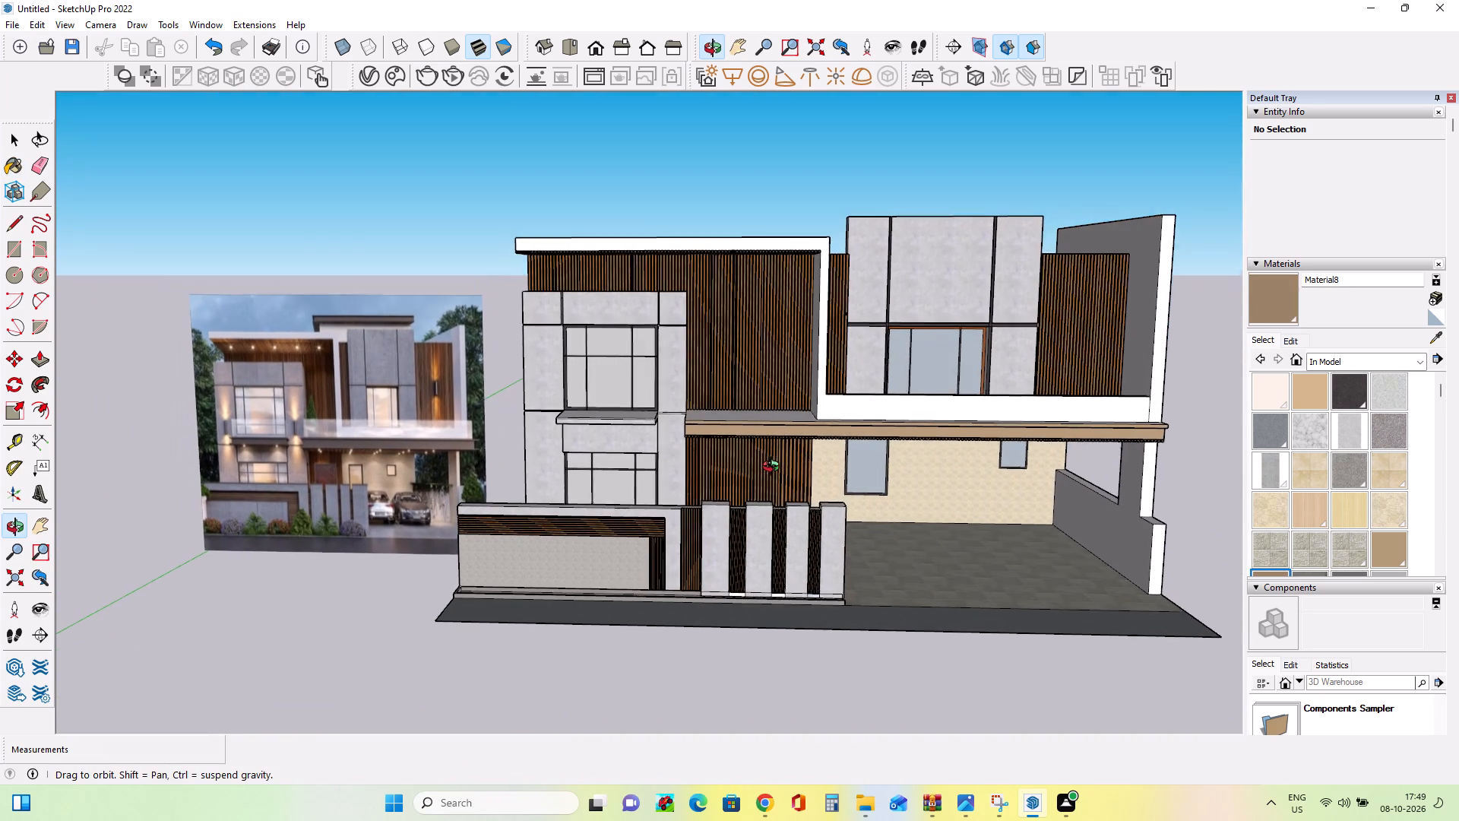
pyautogui.moveTo(774, 468); pyautogui.dragTo(761, 465, button='middle')
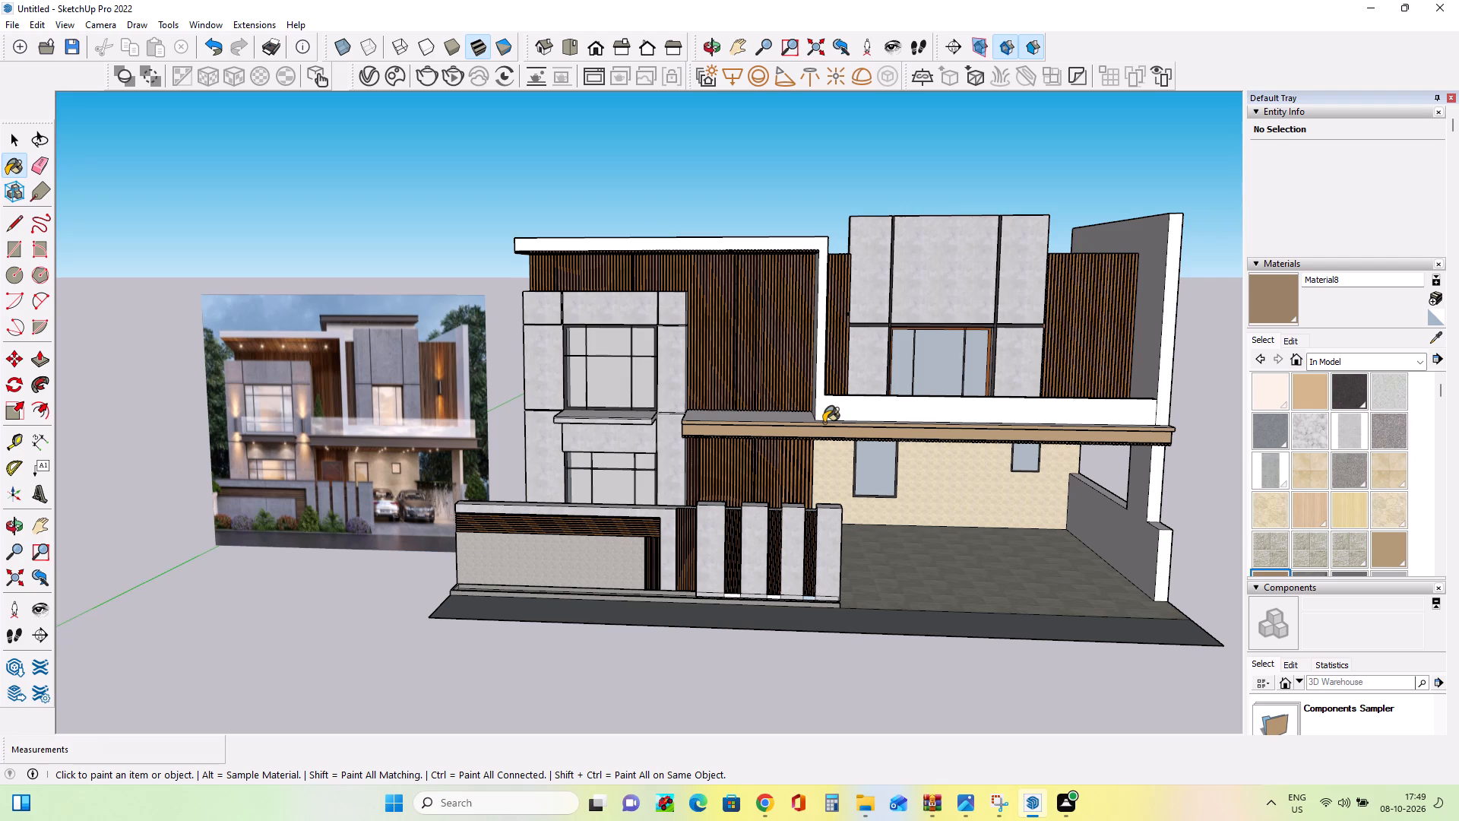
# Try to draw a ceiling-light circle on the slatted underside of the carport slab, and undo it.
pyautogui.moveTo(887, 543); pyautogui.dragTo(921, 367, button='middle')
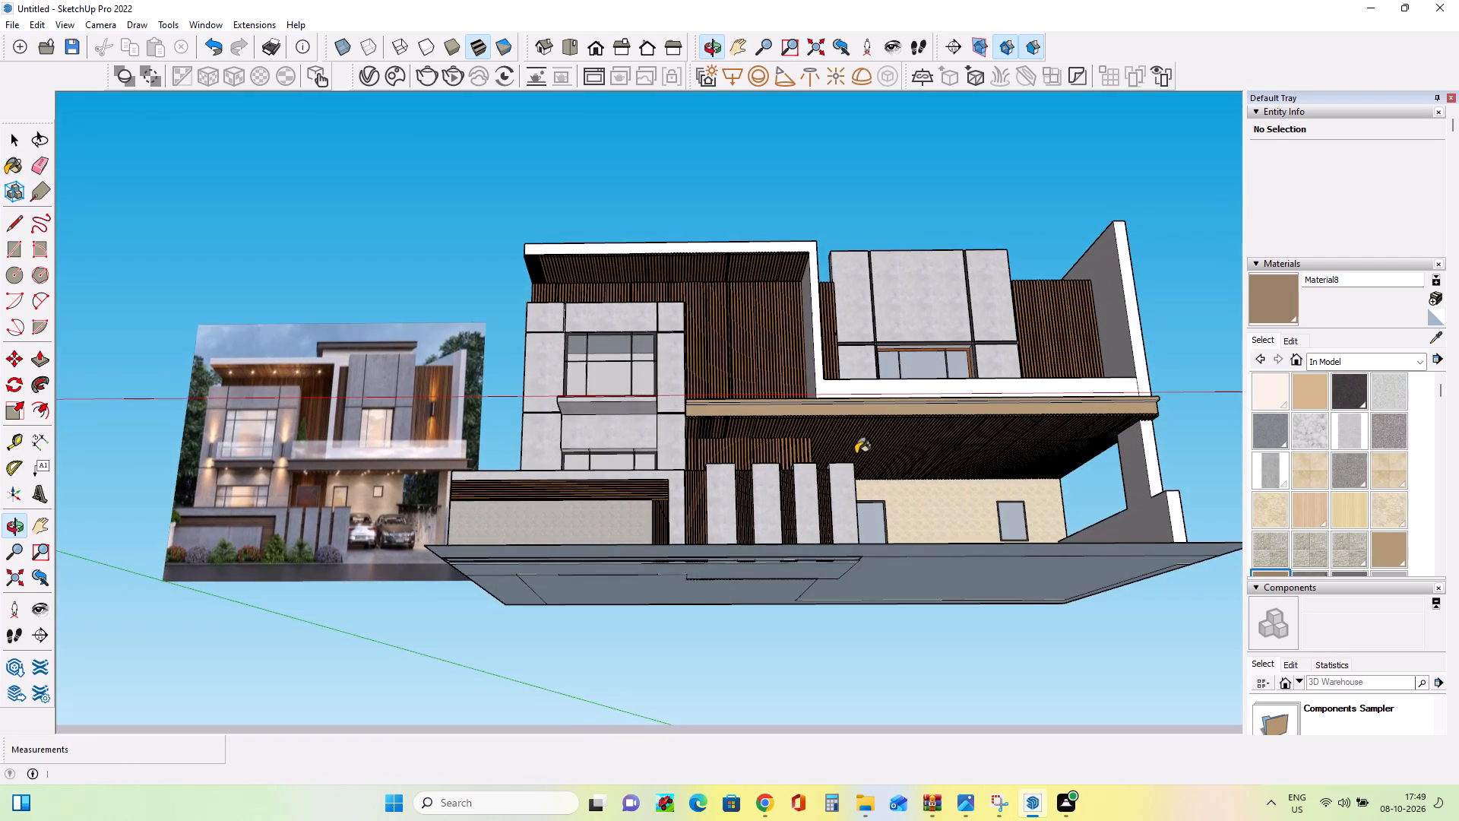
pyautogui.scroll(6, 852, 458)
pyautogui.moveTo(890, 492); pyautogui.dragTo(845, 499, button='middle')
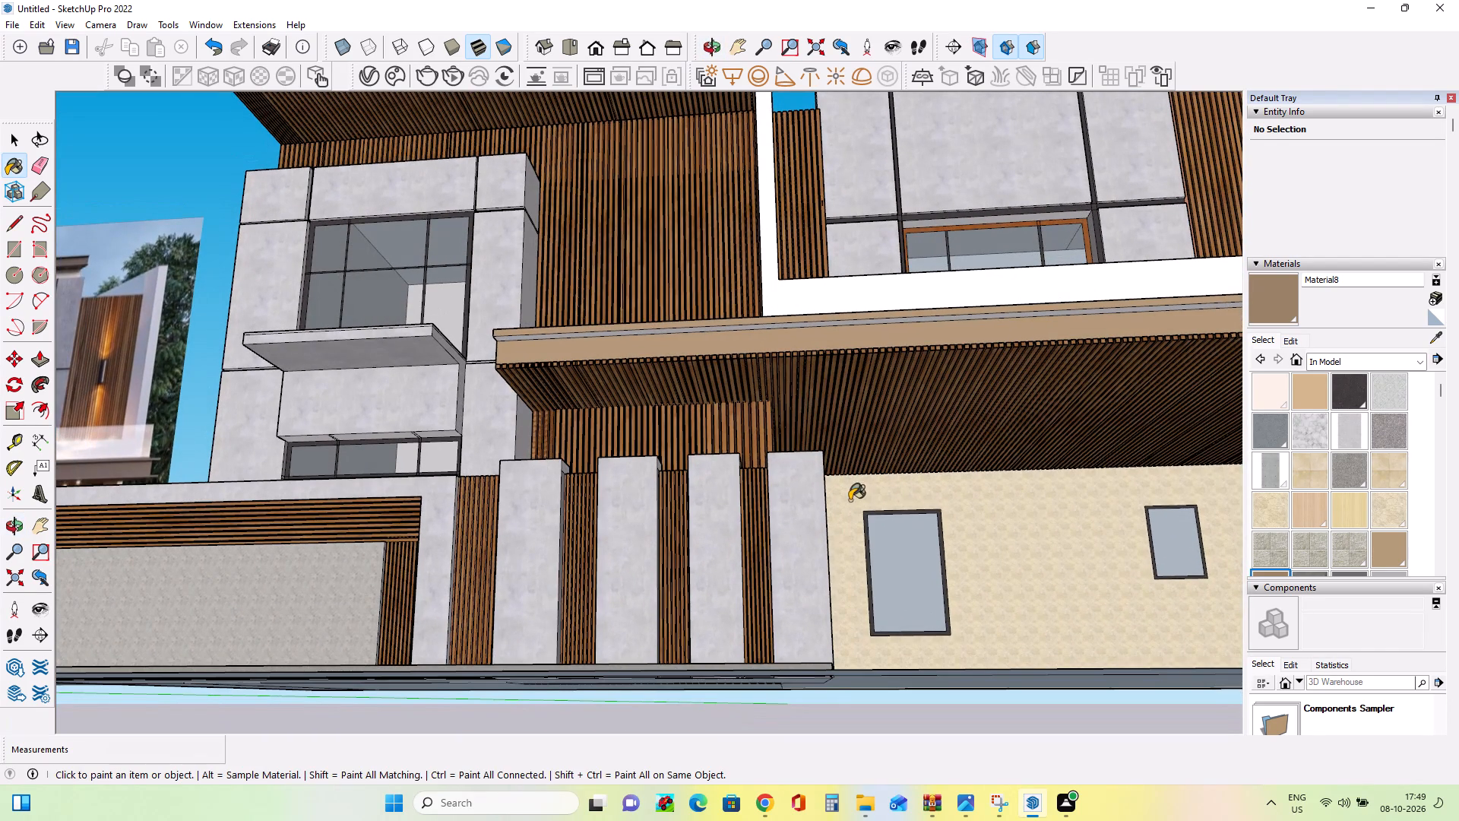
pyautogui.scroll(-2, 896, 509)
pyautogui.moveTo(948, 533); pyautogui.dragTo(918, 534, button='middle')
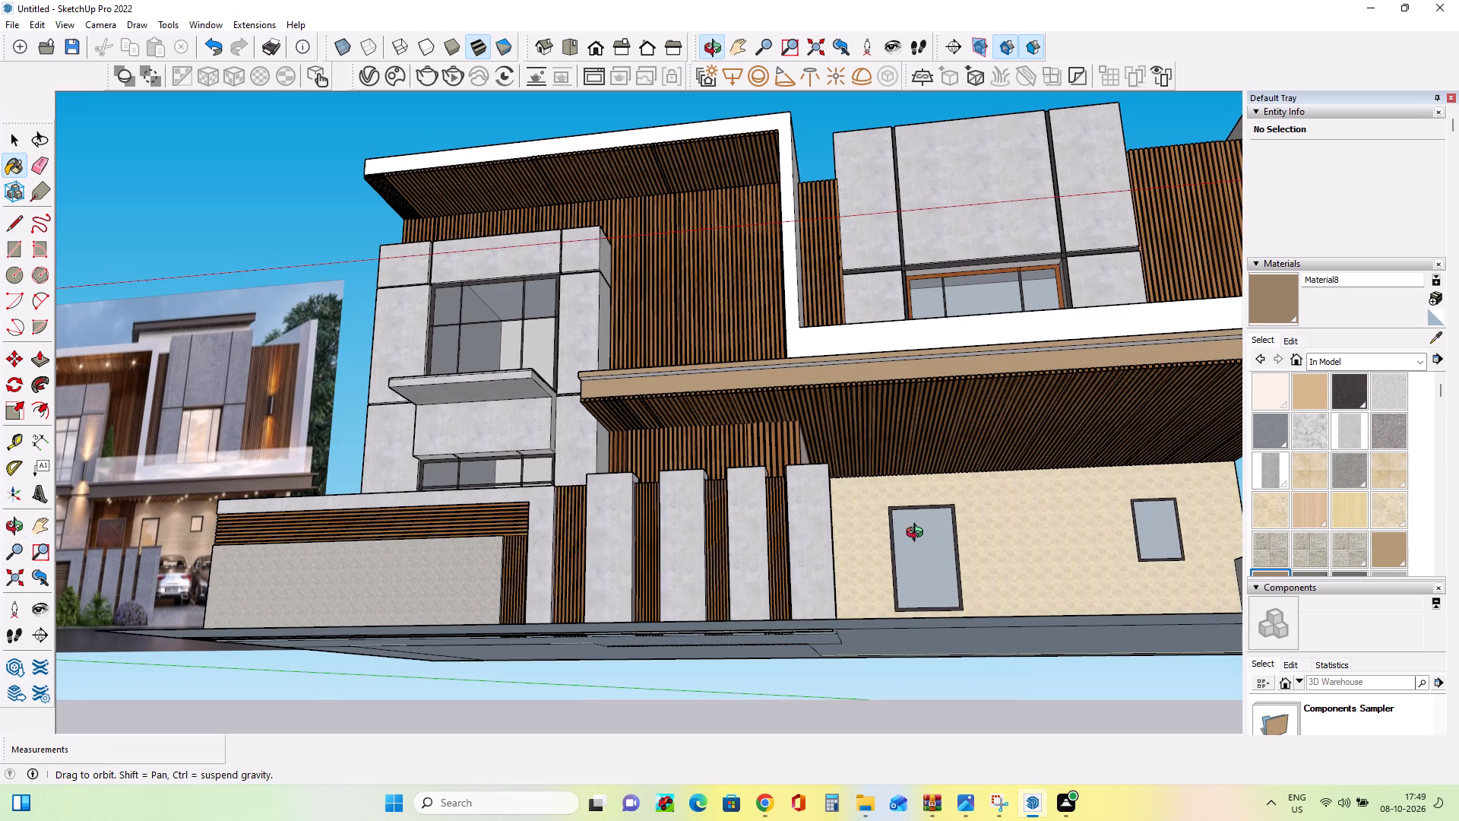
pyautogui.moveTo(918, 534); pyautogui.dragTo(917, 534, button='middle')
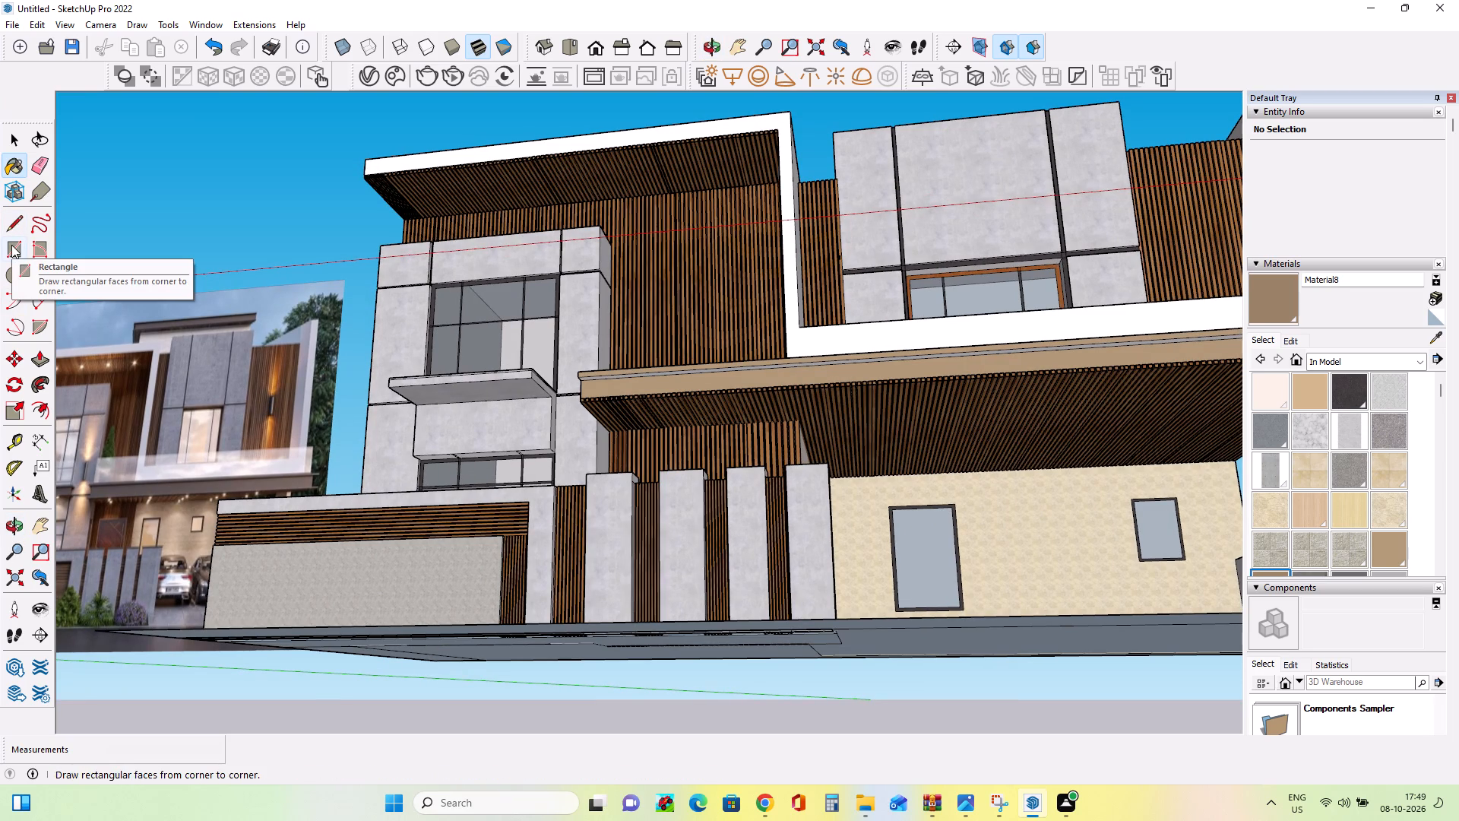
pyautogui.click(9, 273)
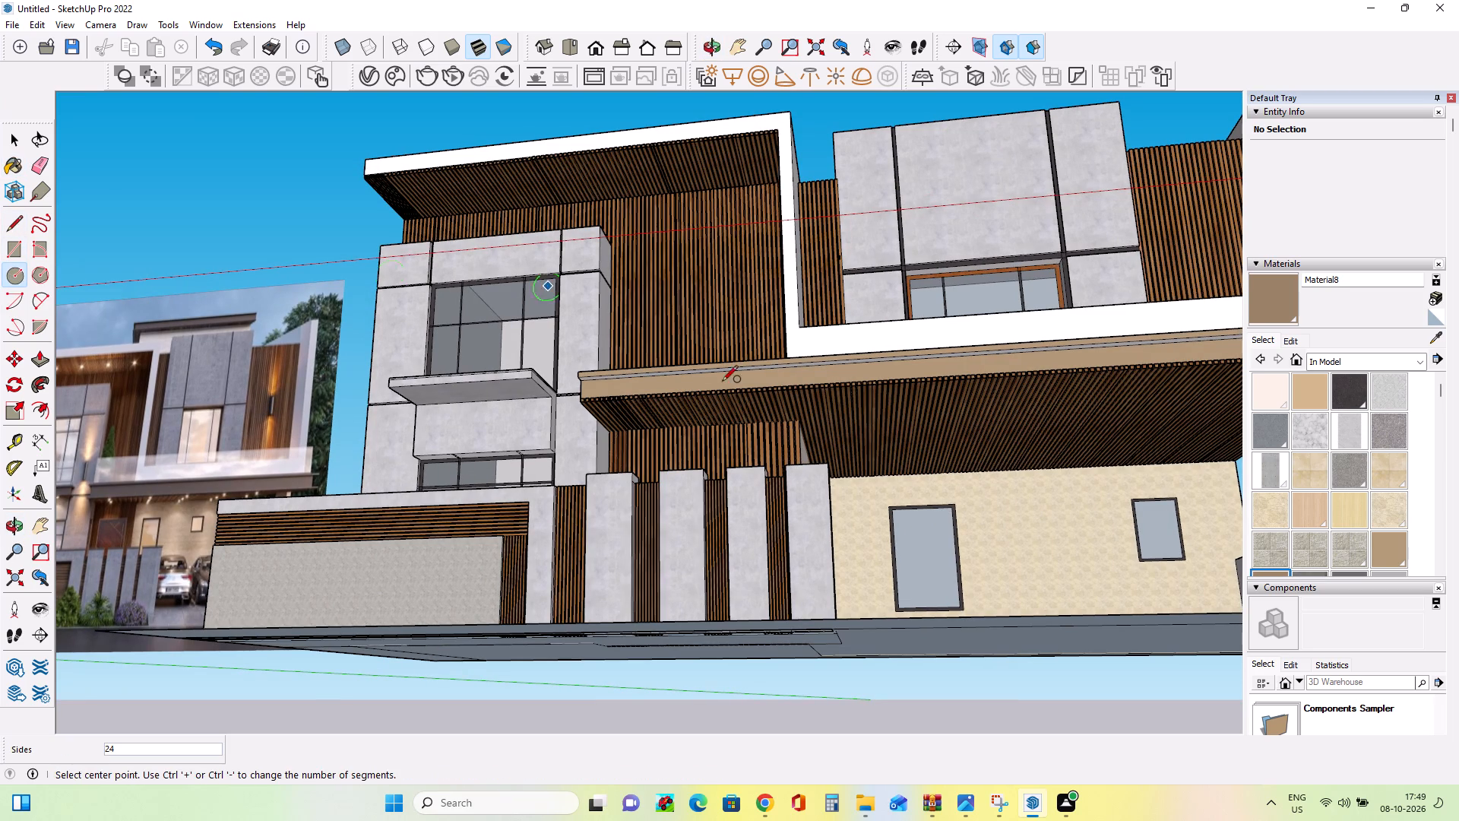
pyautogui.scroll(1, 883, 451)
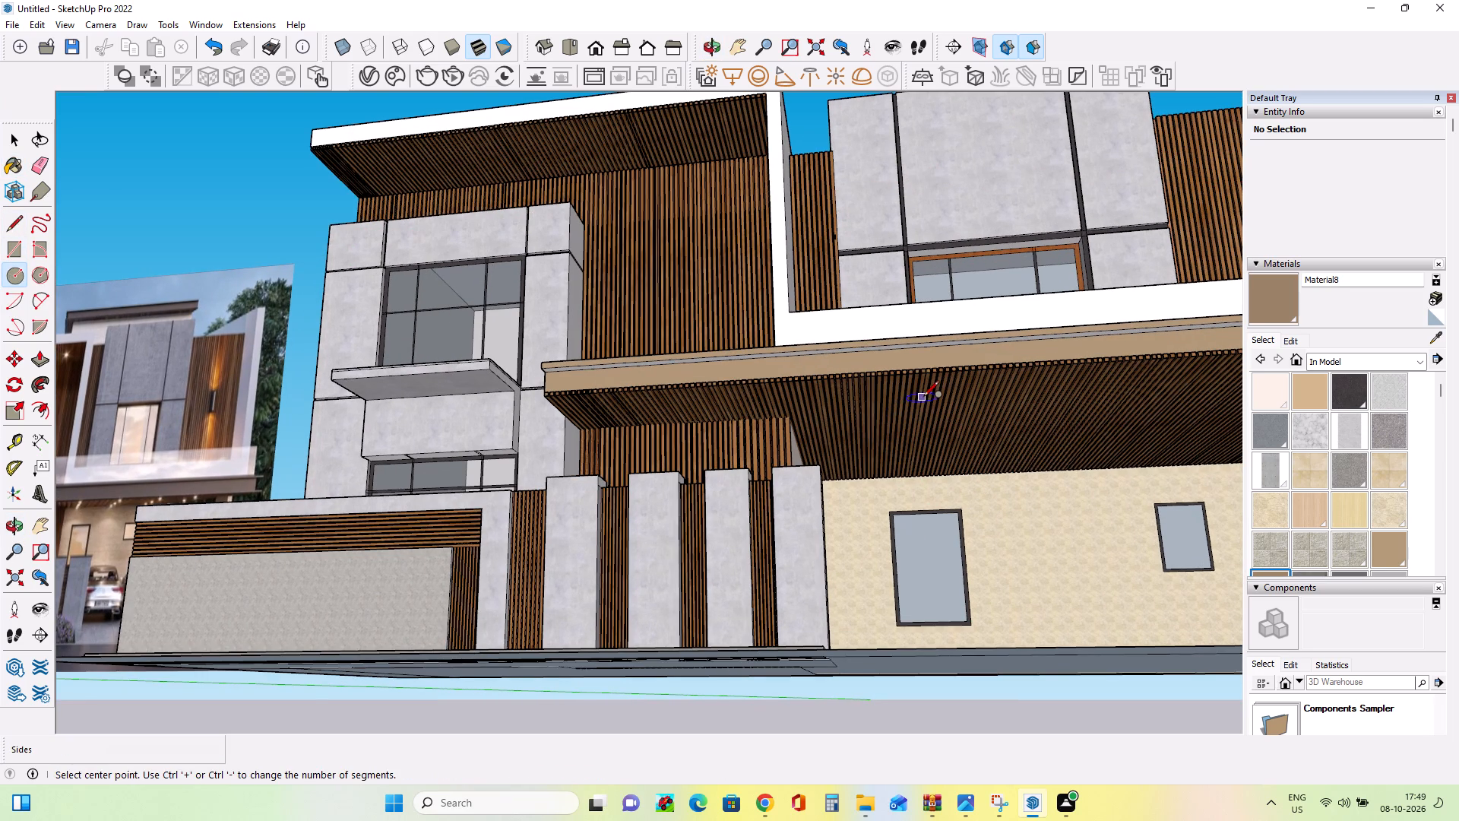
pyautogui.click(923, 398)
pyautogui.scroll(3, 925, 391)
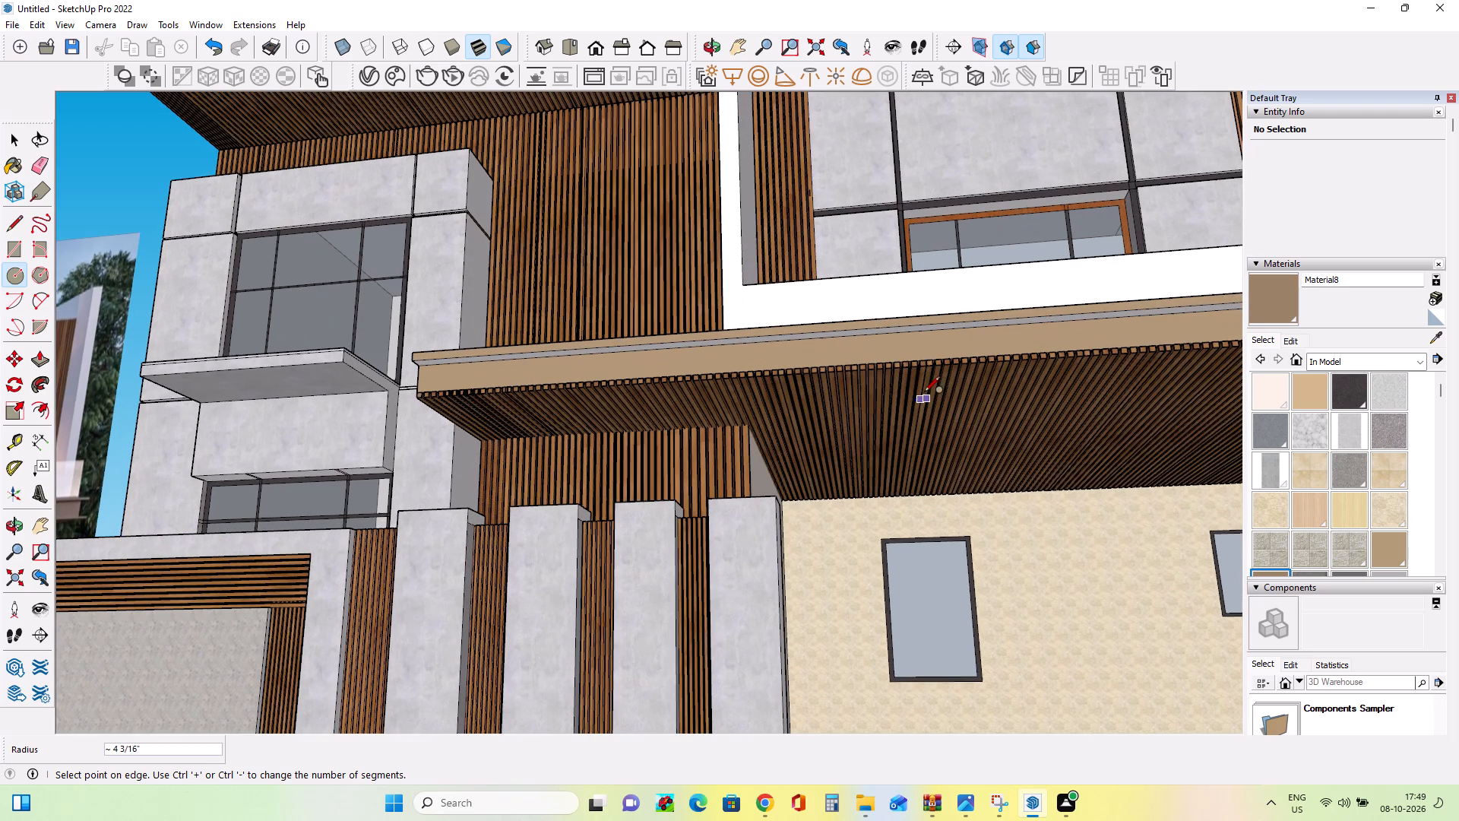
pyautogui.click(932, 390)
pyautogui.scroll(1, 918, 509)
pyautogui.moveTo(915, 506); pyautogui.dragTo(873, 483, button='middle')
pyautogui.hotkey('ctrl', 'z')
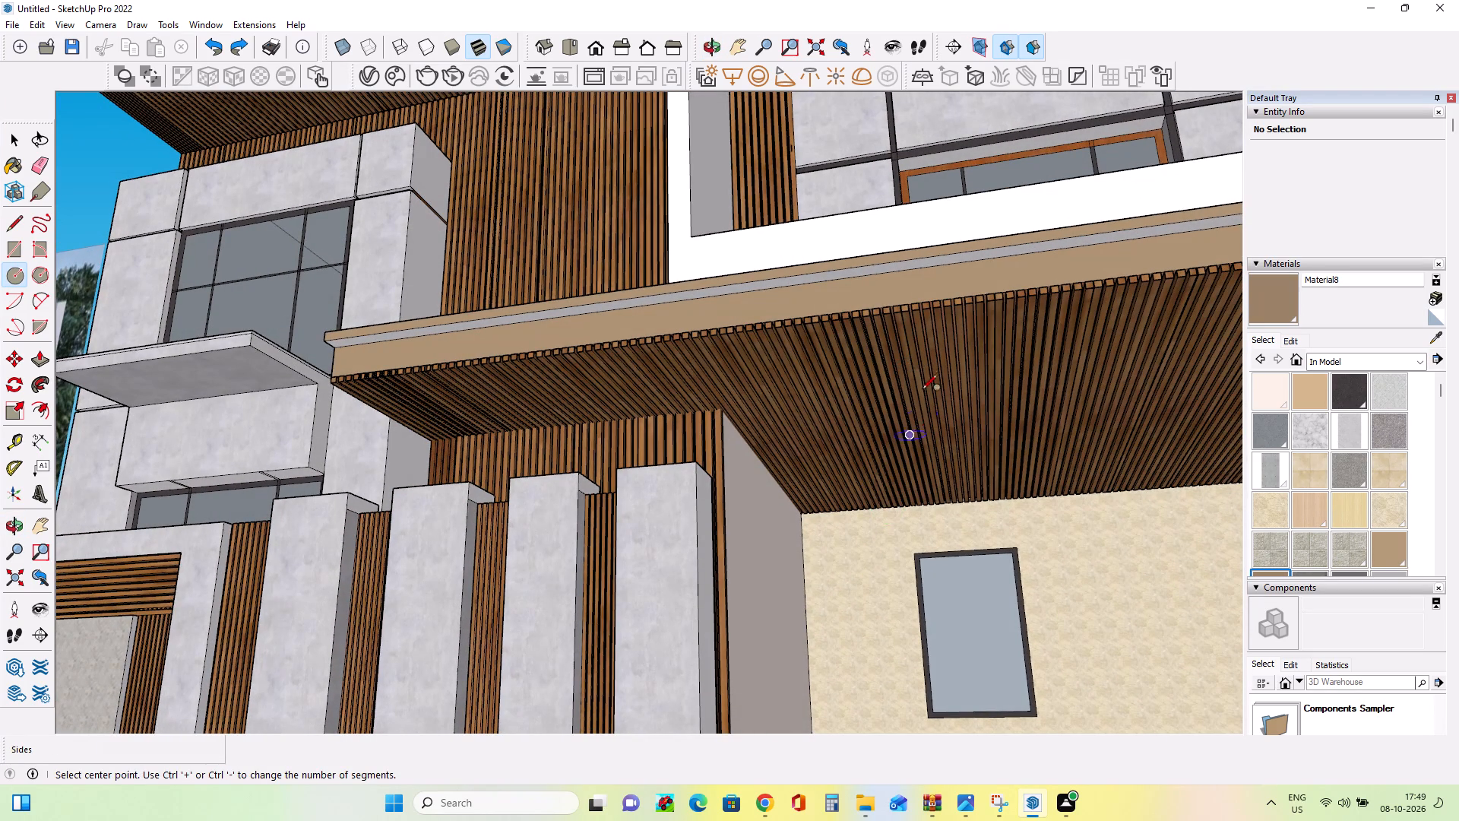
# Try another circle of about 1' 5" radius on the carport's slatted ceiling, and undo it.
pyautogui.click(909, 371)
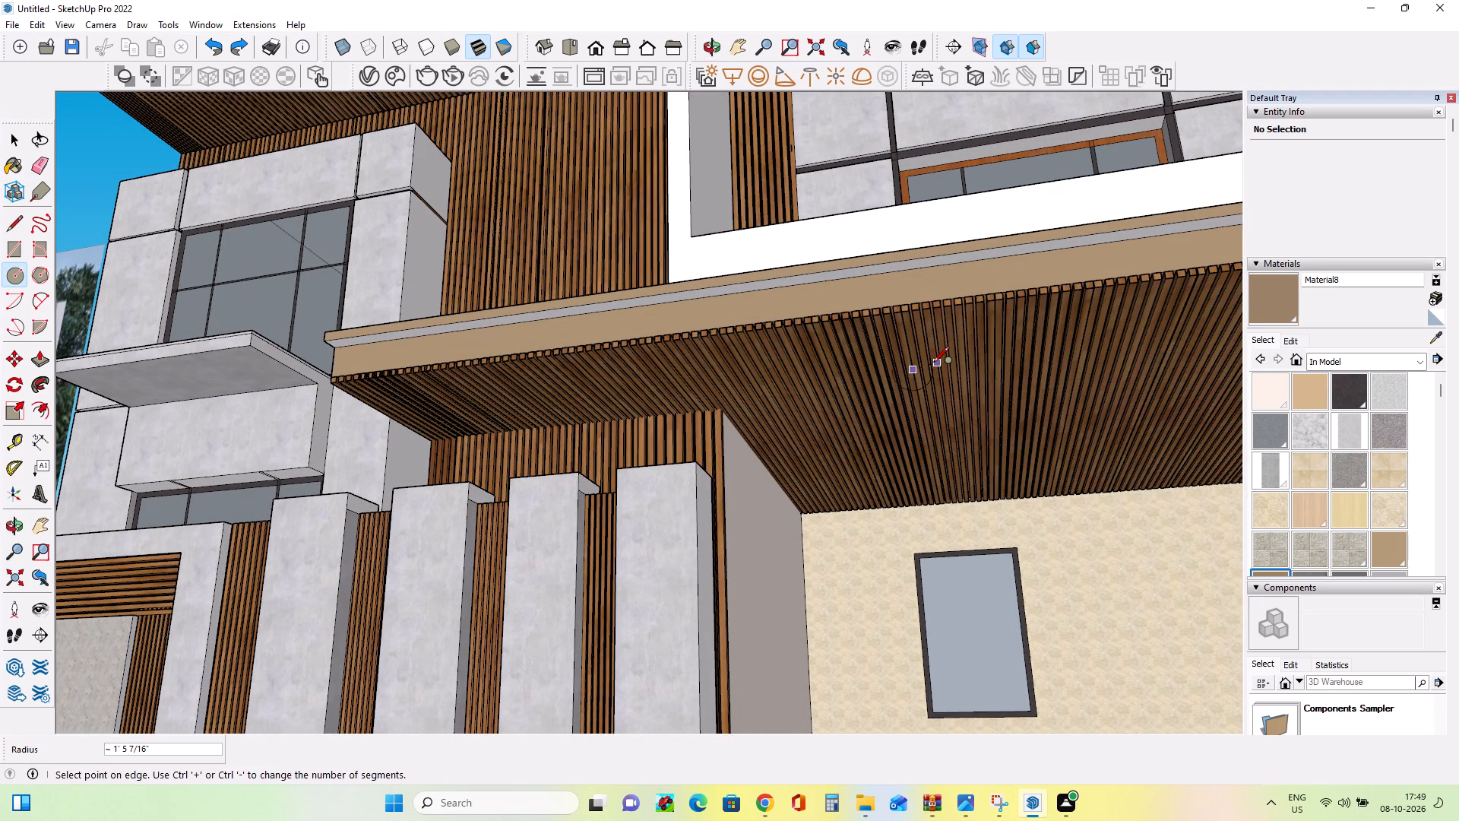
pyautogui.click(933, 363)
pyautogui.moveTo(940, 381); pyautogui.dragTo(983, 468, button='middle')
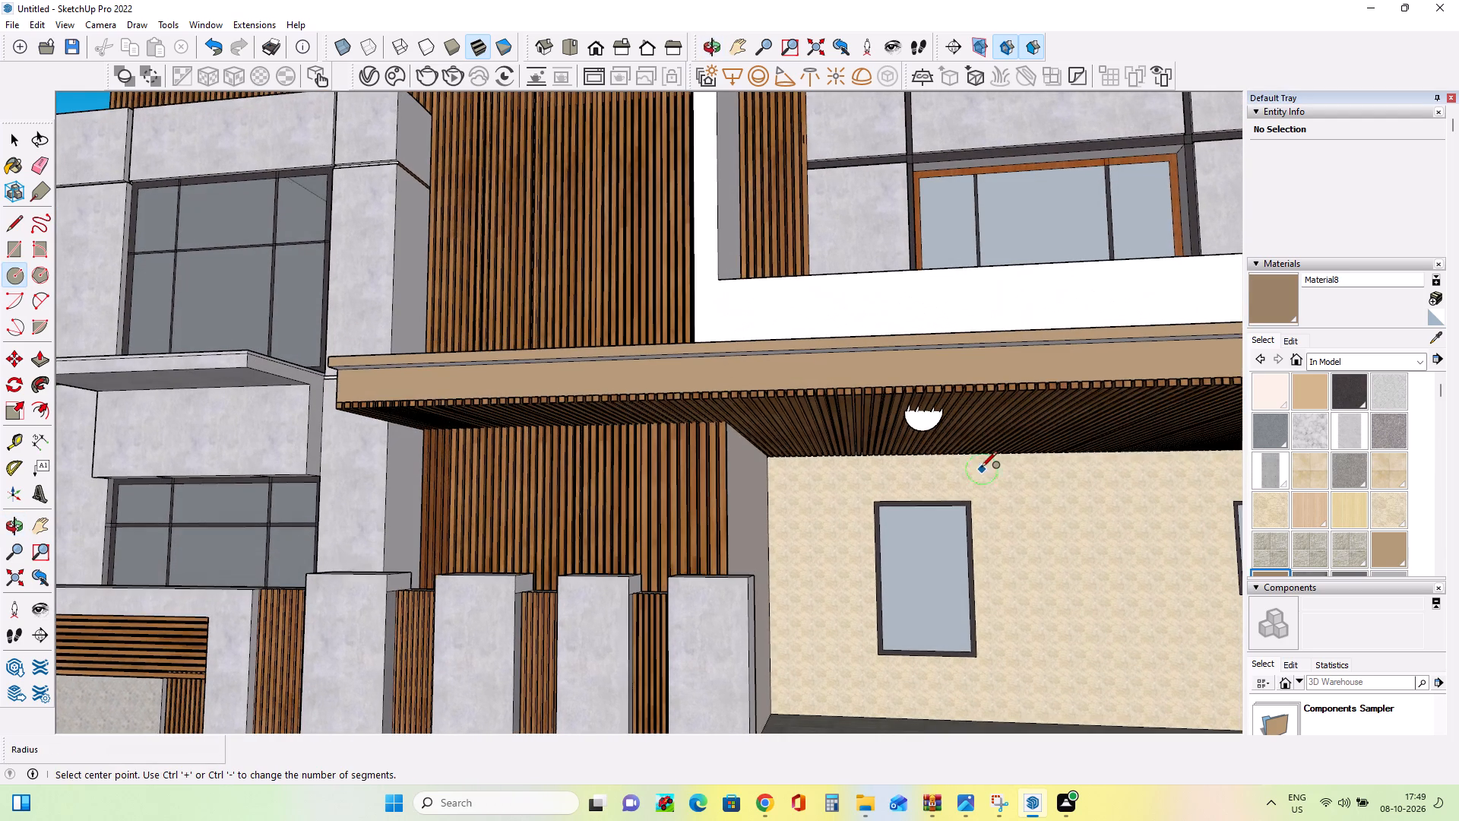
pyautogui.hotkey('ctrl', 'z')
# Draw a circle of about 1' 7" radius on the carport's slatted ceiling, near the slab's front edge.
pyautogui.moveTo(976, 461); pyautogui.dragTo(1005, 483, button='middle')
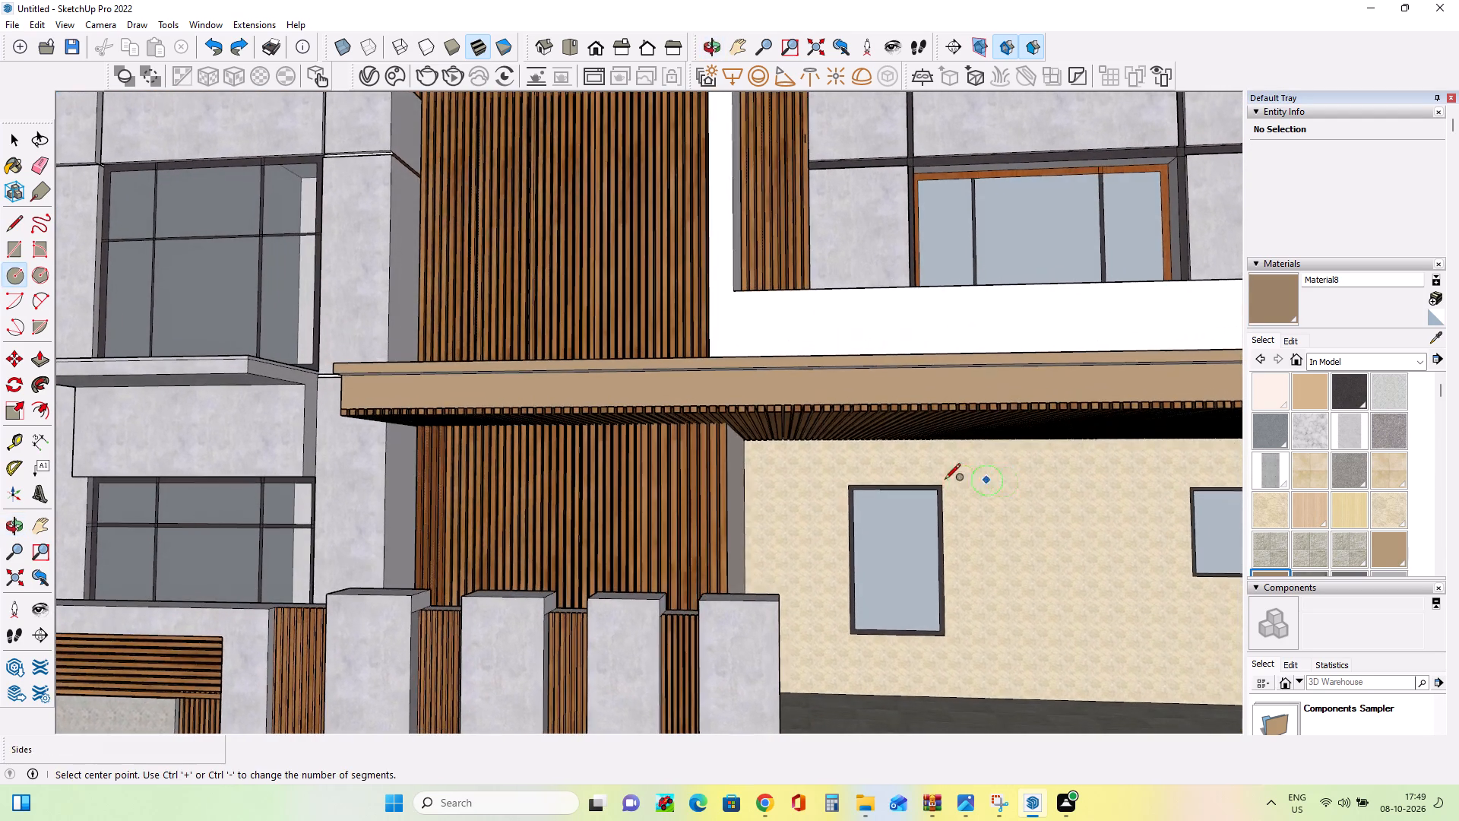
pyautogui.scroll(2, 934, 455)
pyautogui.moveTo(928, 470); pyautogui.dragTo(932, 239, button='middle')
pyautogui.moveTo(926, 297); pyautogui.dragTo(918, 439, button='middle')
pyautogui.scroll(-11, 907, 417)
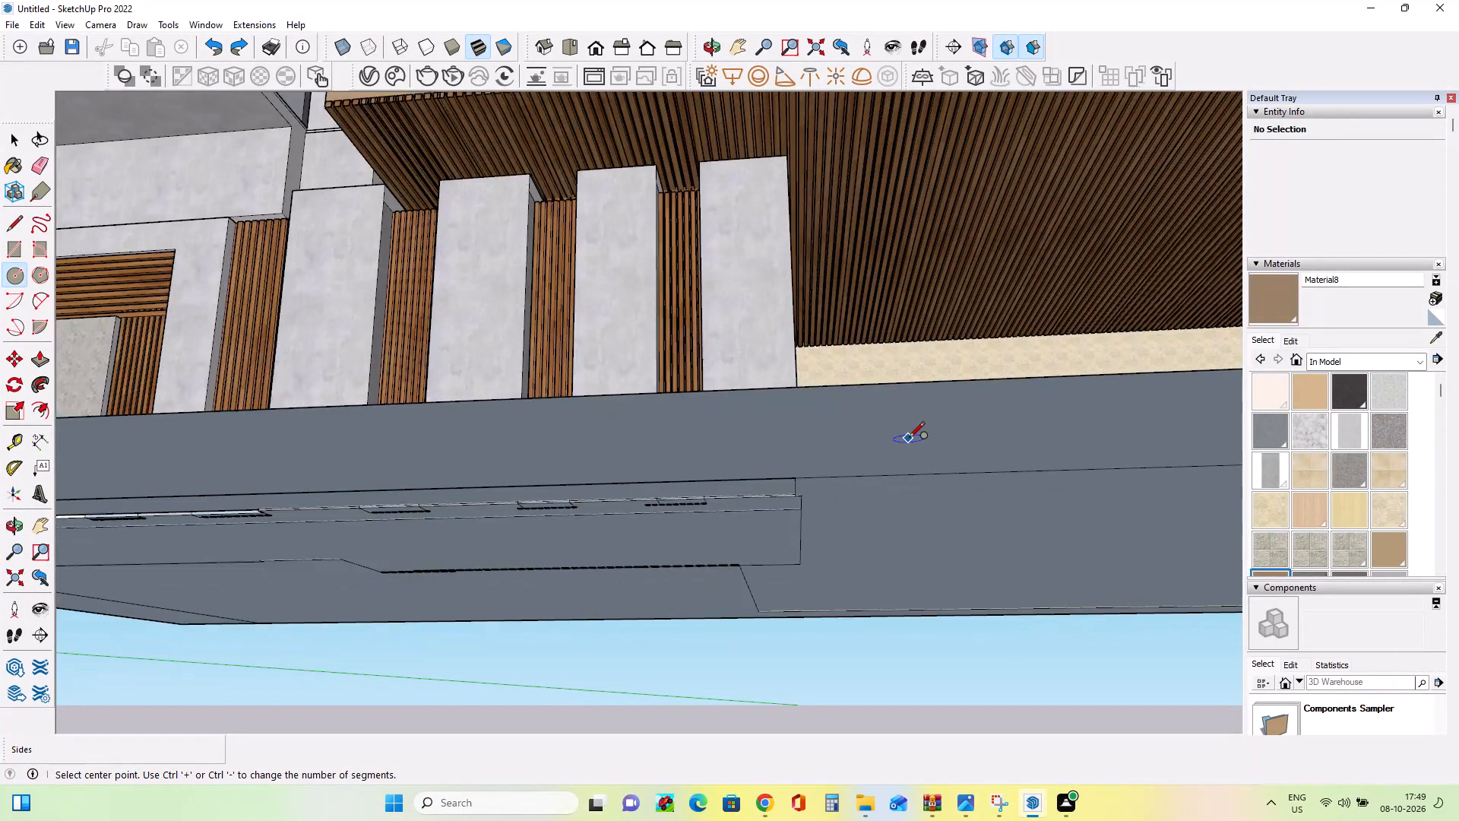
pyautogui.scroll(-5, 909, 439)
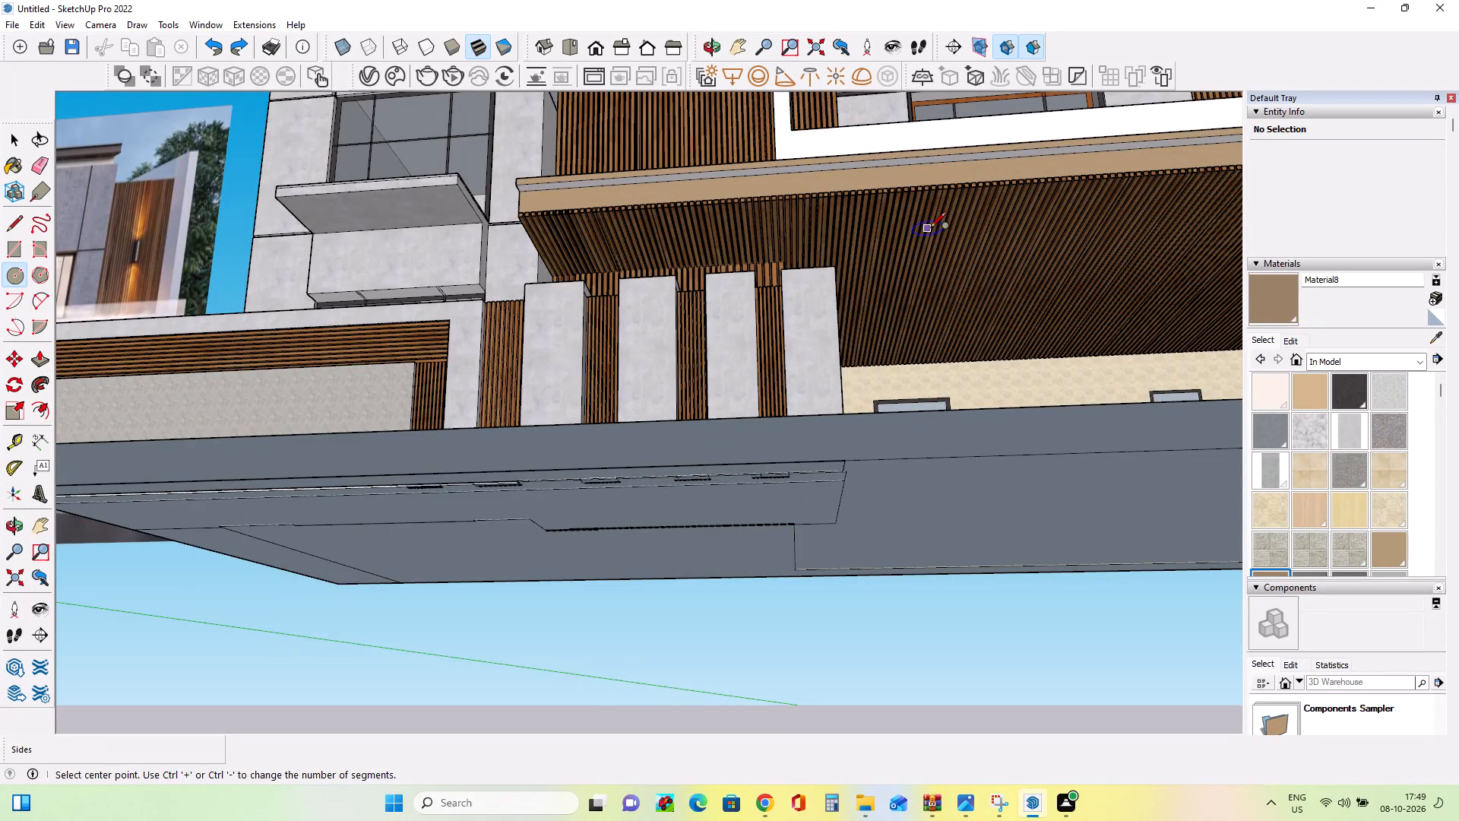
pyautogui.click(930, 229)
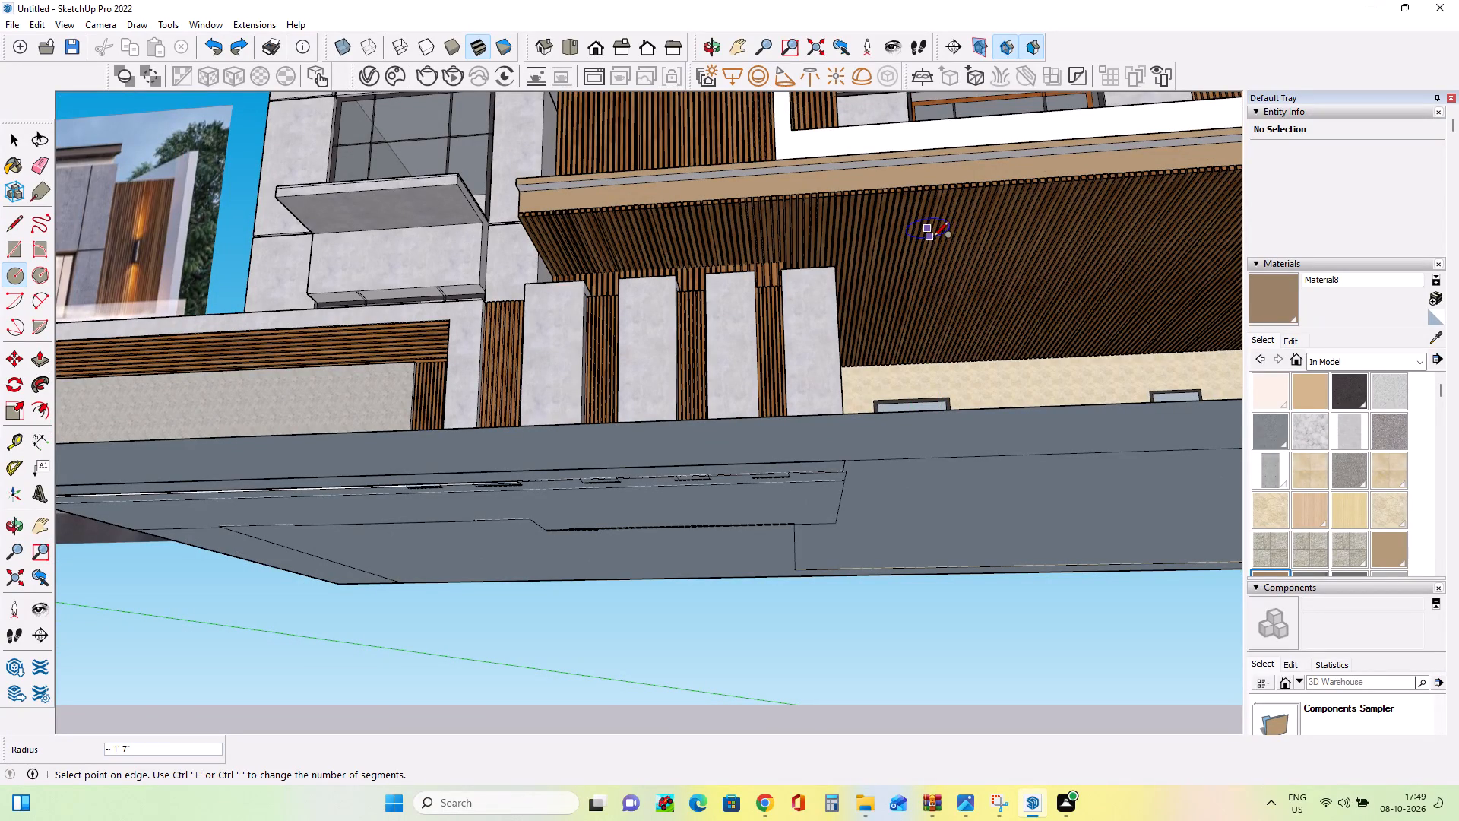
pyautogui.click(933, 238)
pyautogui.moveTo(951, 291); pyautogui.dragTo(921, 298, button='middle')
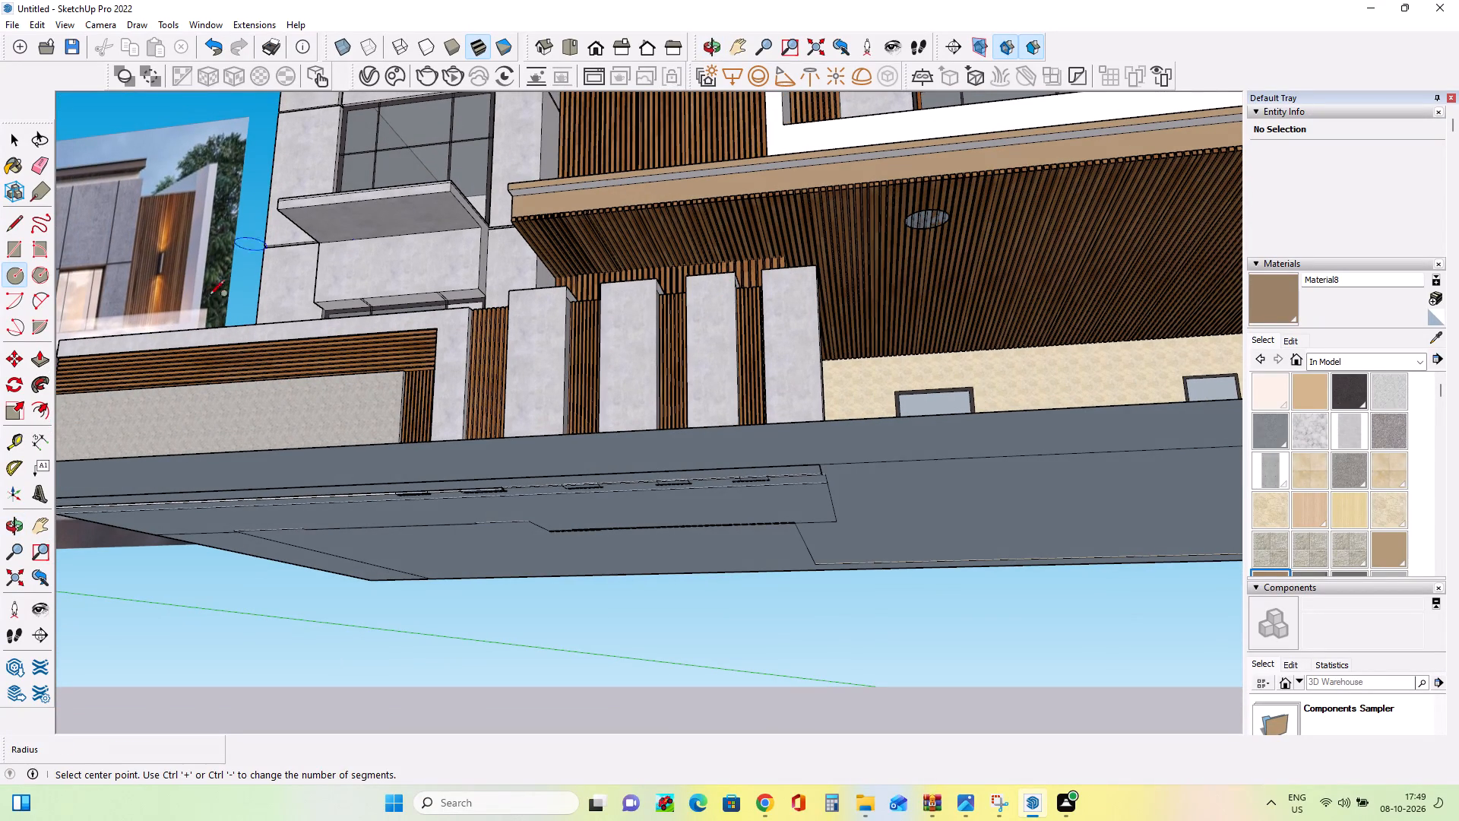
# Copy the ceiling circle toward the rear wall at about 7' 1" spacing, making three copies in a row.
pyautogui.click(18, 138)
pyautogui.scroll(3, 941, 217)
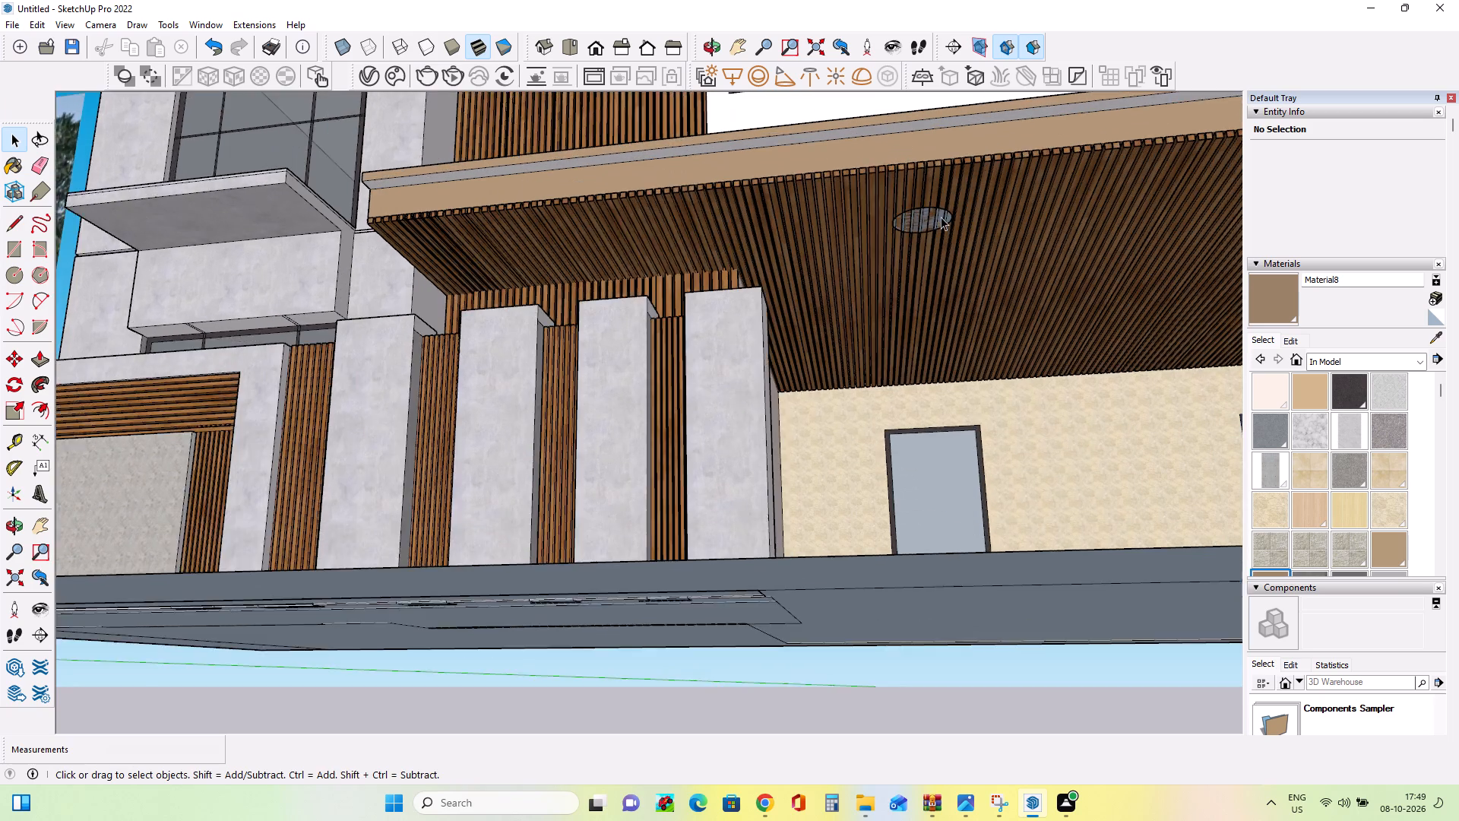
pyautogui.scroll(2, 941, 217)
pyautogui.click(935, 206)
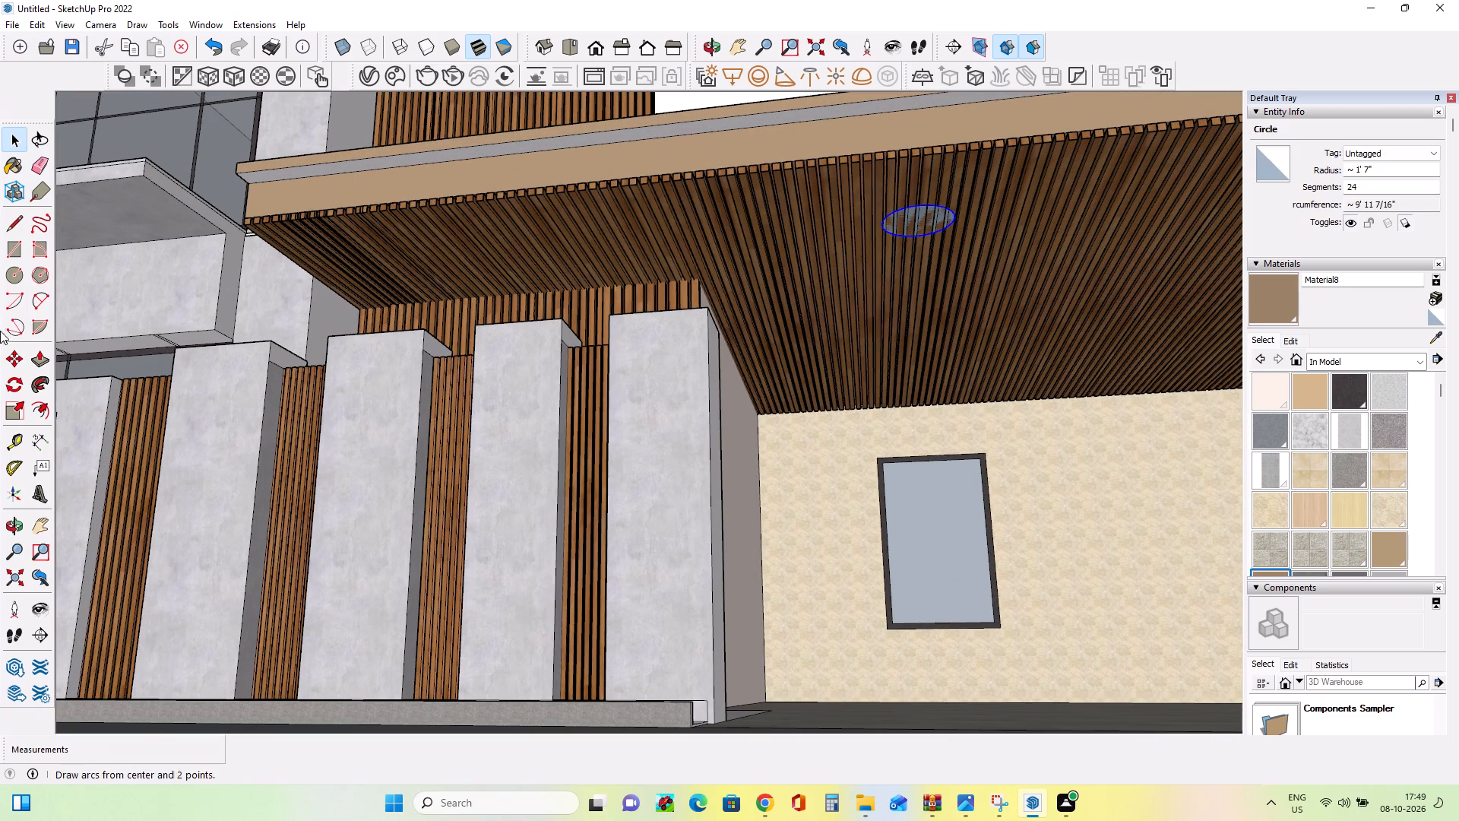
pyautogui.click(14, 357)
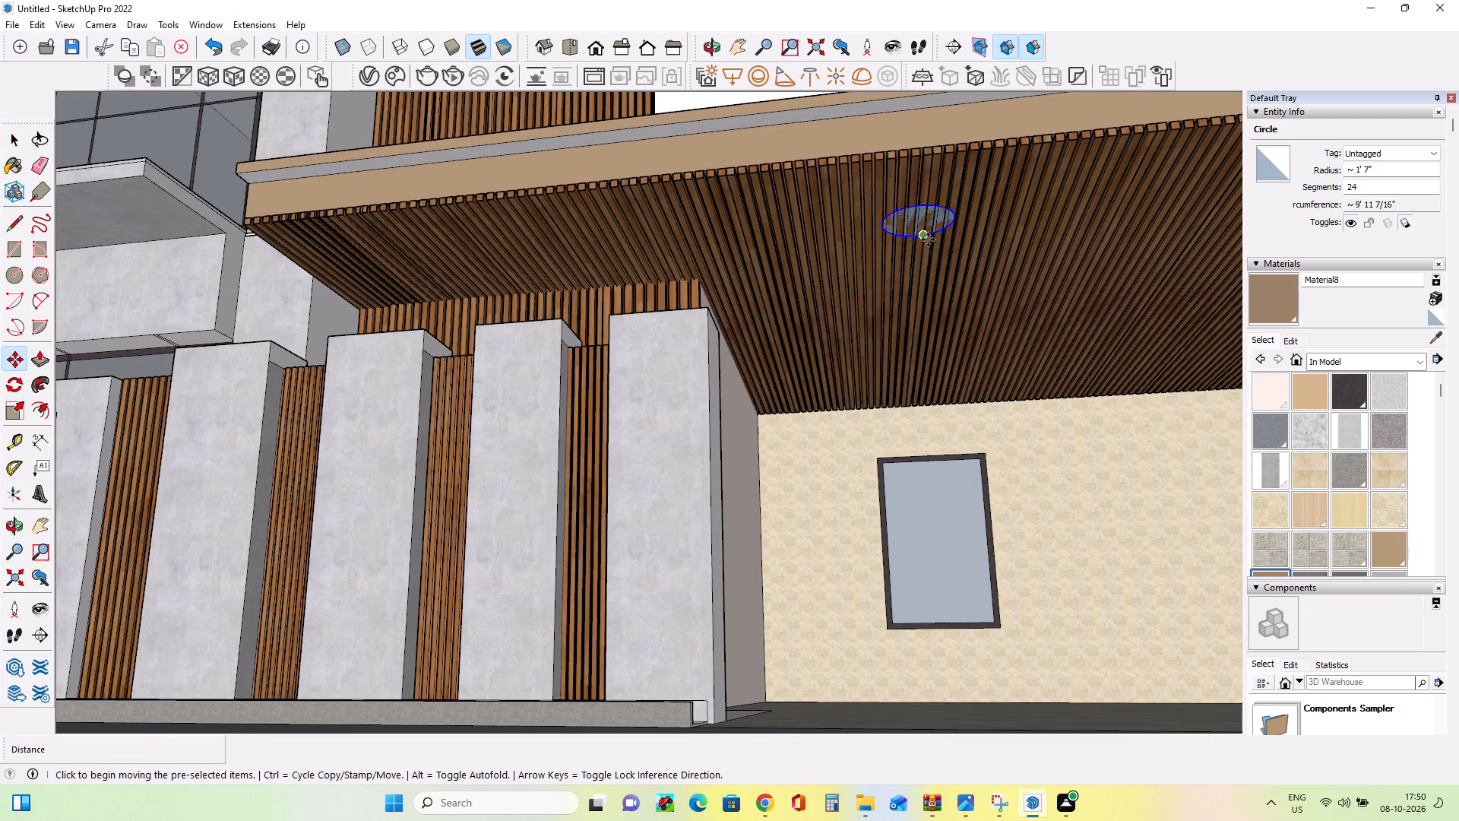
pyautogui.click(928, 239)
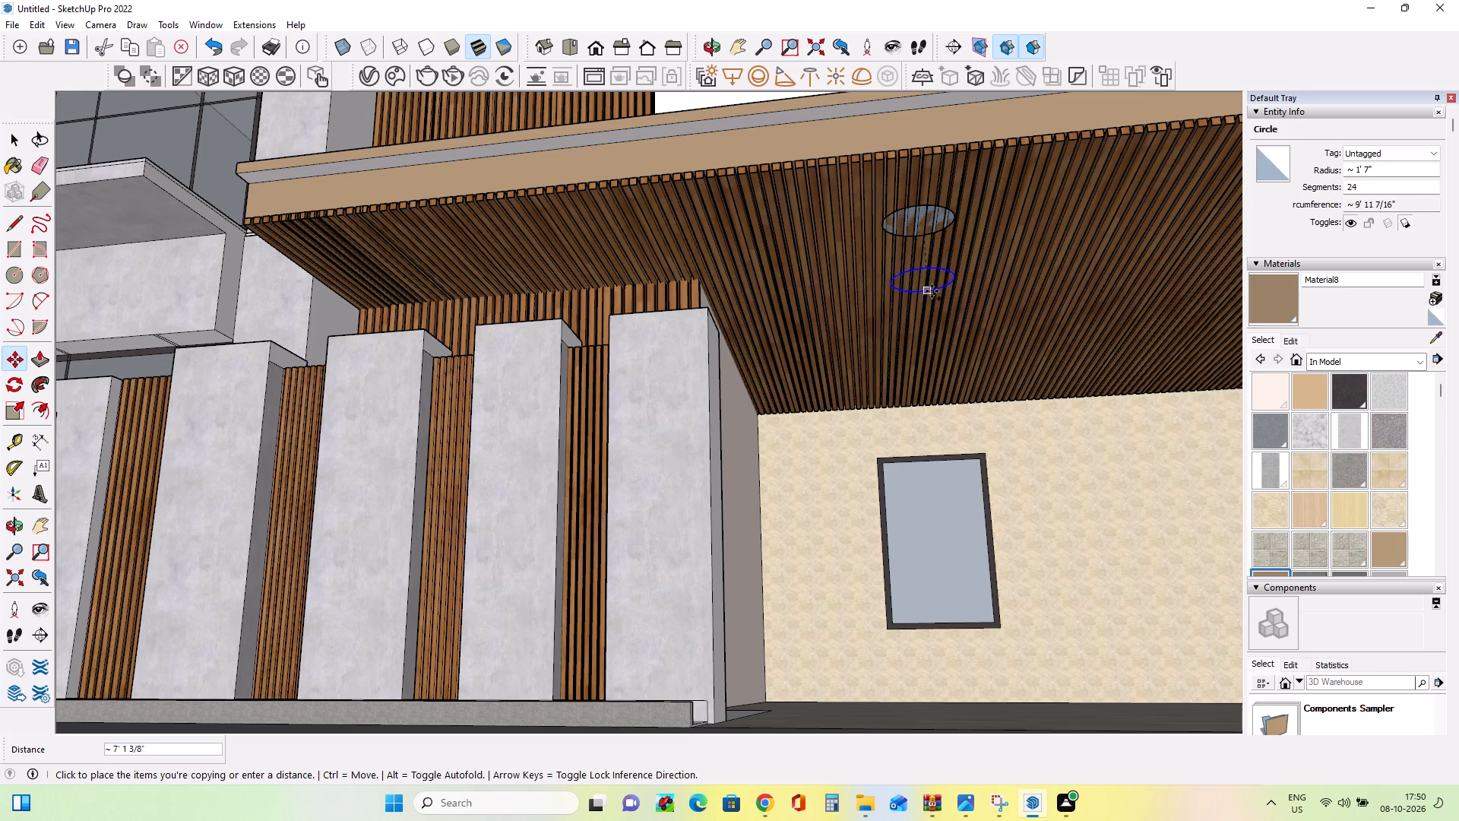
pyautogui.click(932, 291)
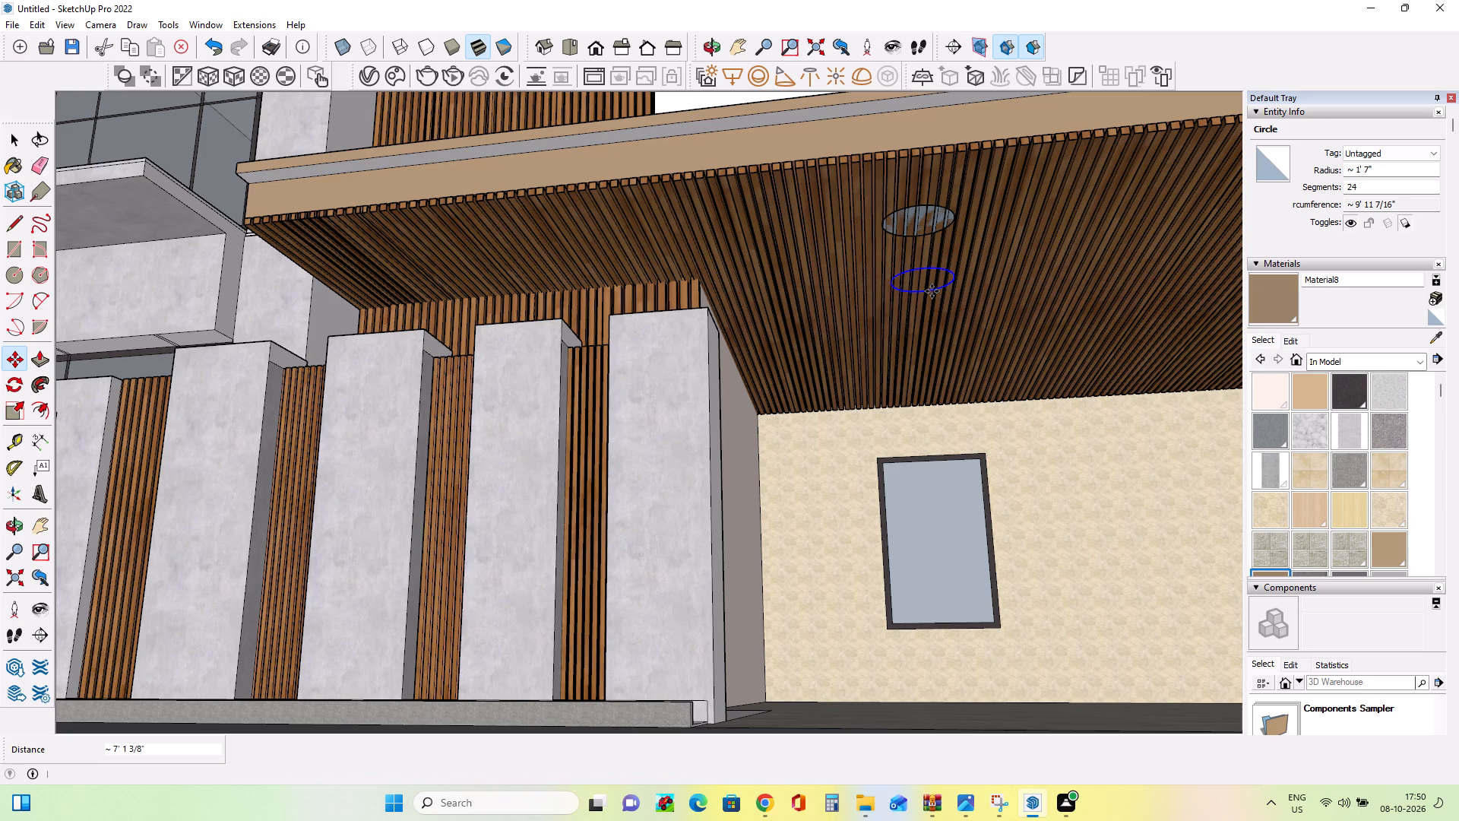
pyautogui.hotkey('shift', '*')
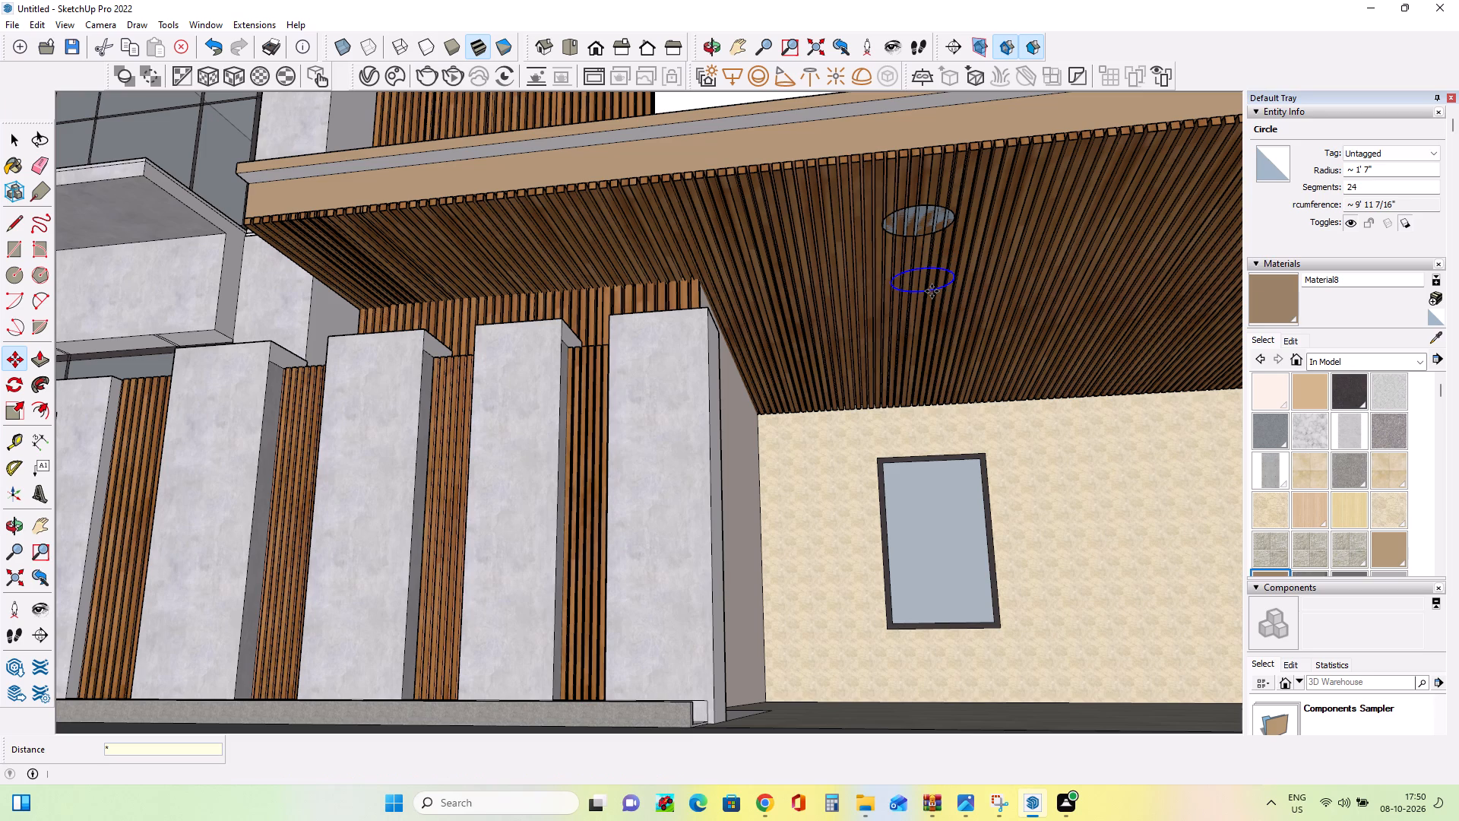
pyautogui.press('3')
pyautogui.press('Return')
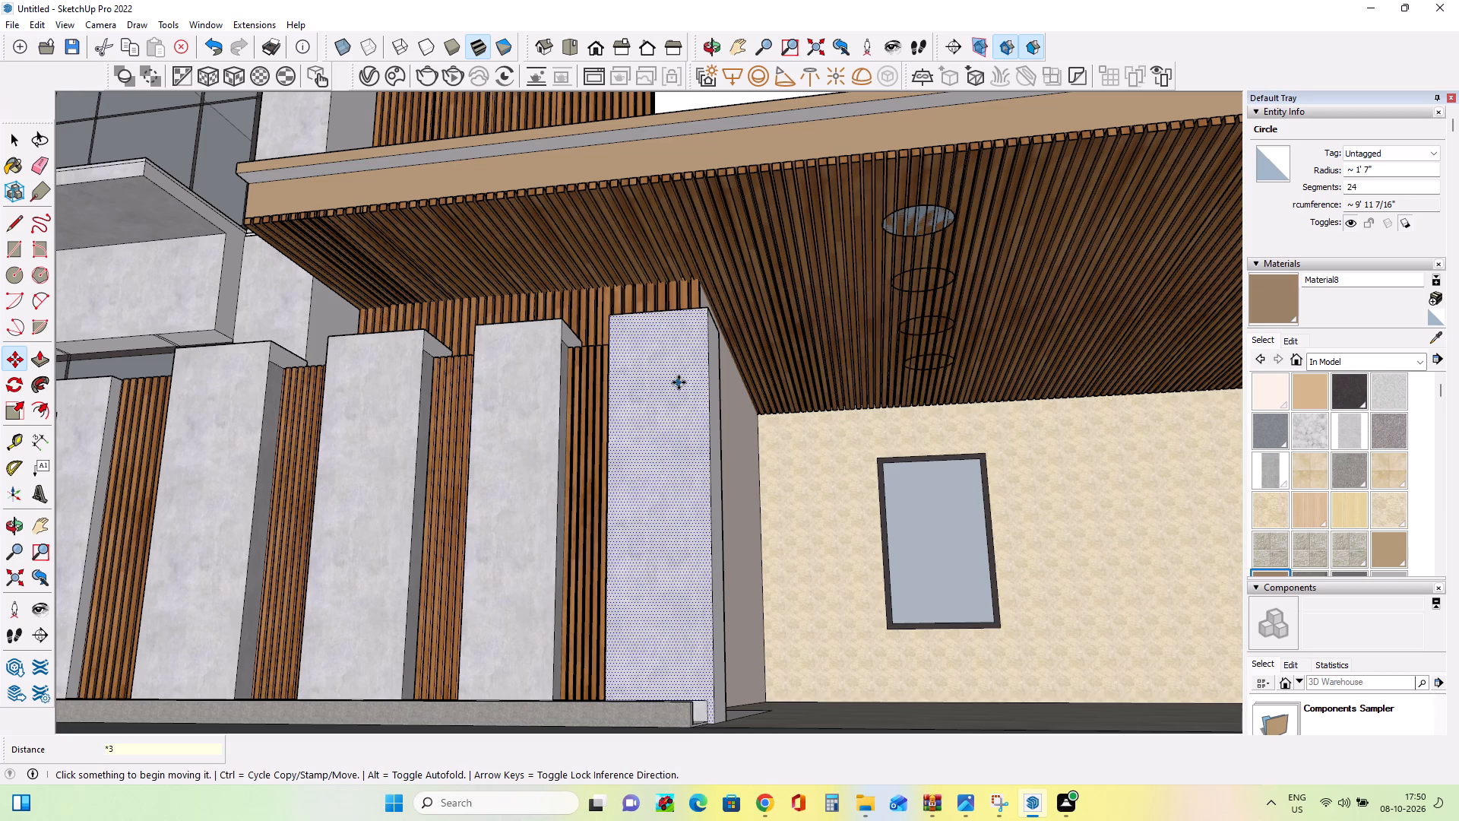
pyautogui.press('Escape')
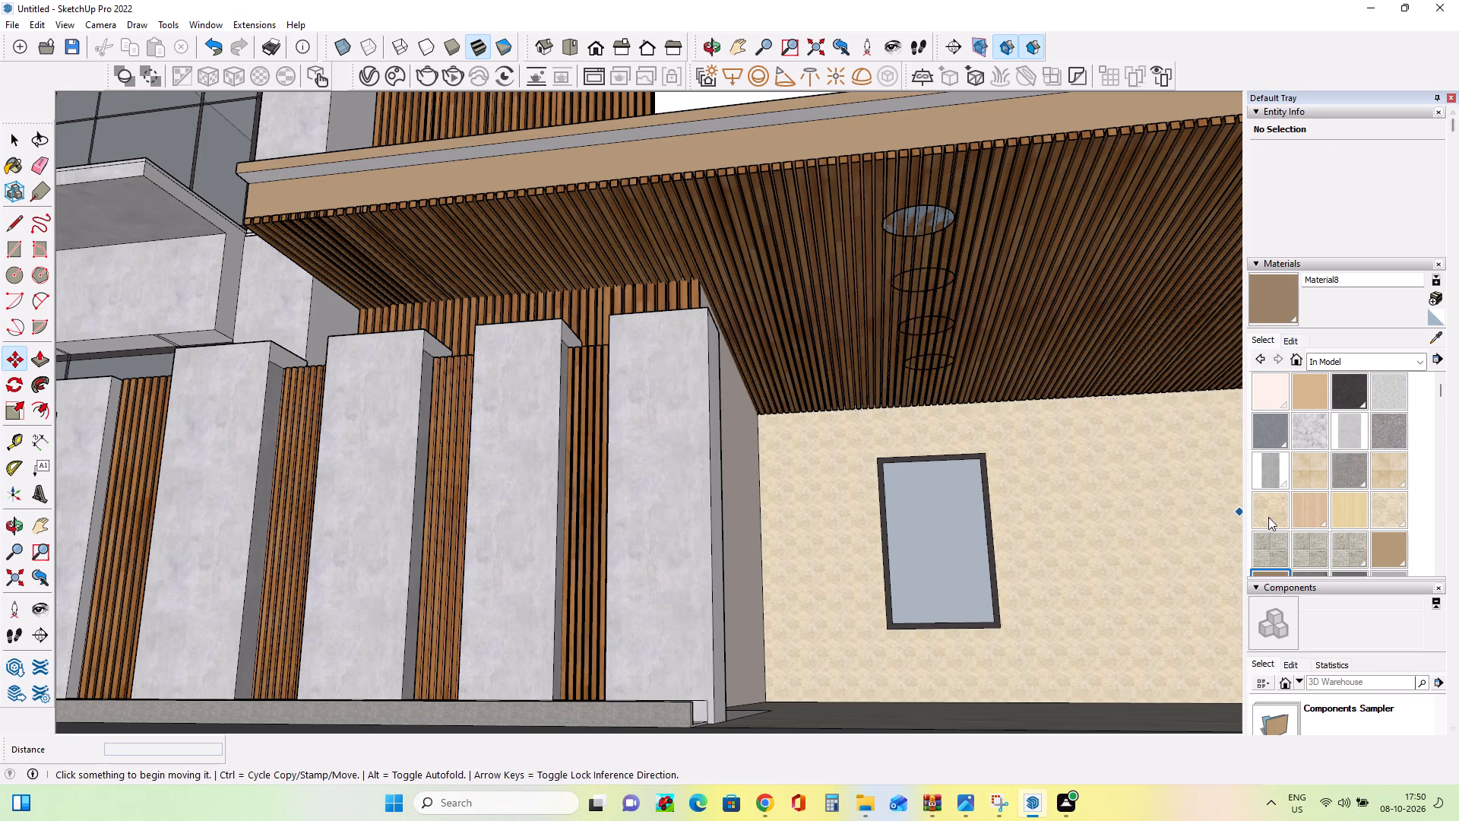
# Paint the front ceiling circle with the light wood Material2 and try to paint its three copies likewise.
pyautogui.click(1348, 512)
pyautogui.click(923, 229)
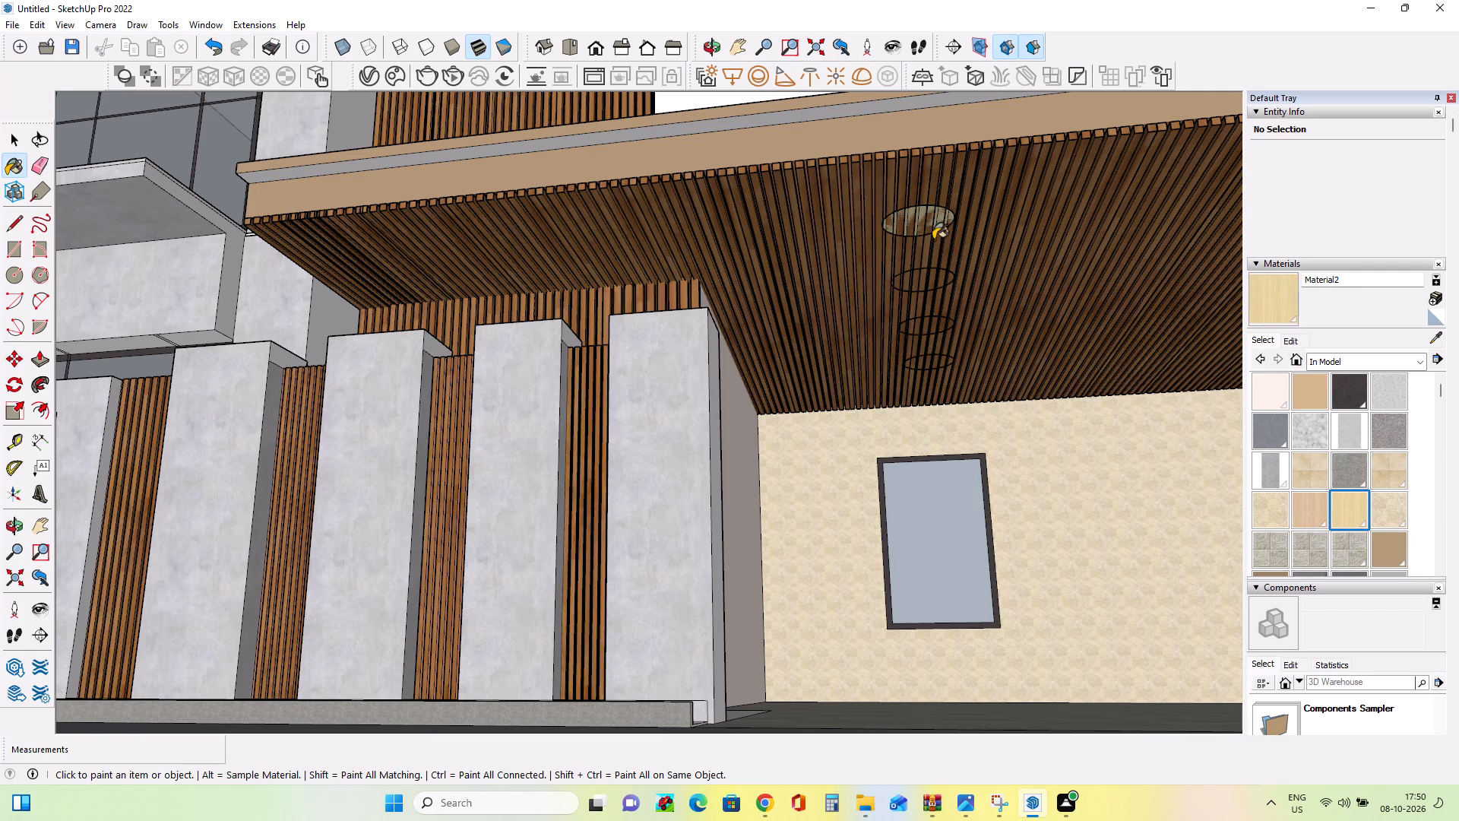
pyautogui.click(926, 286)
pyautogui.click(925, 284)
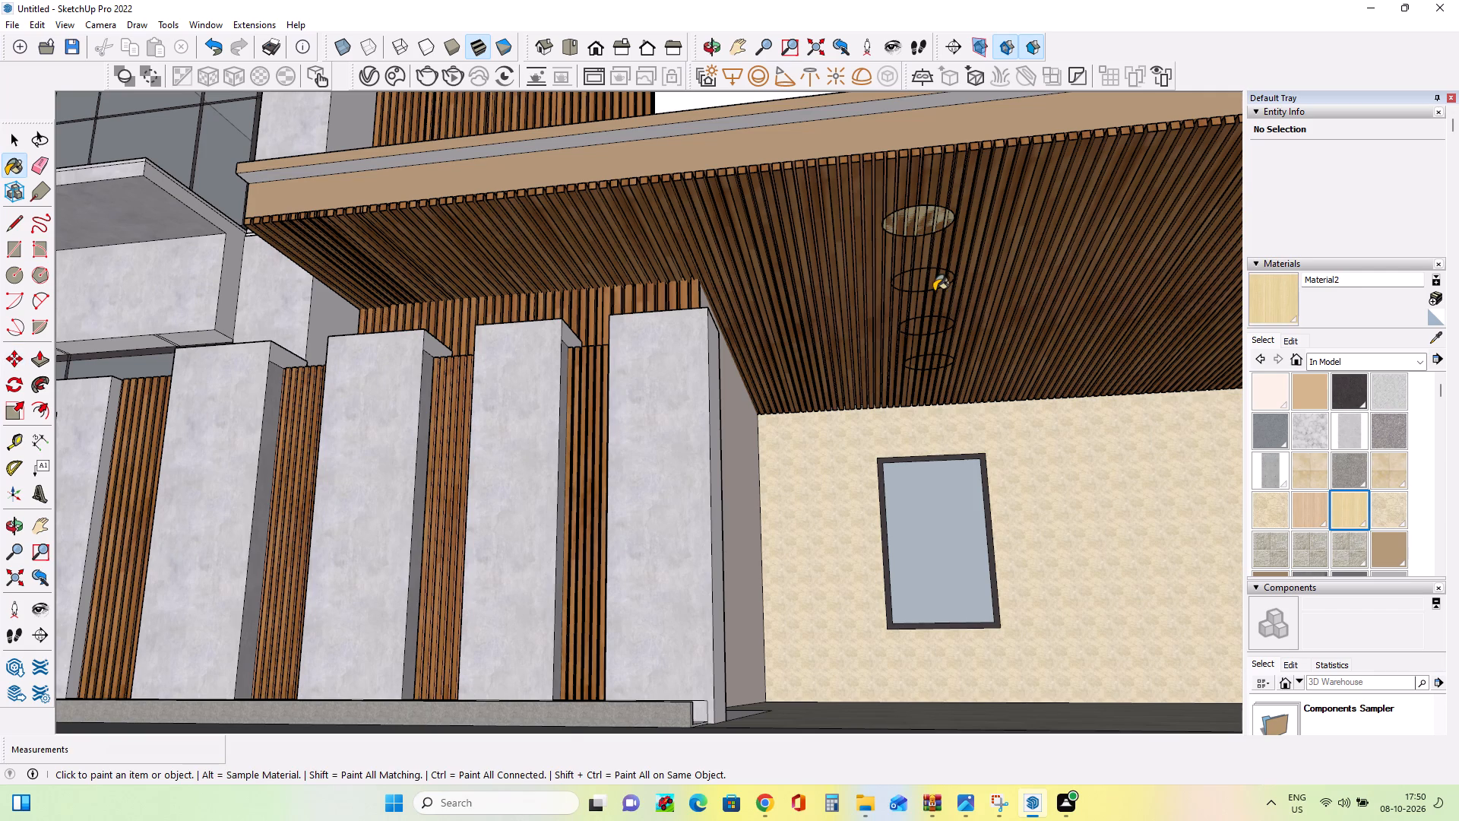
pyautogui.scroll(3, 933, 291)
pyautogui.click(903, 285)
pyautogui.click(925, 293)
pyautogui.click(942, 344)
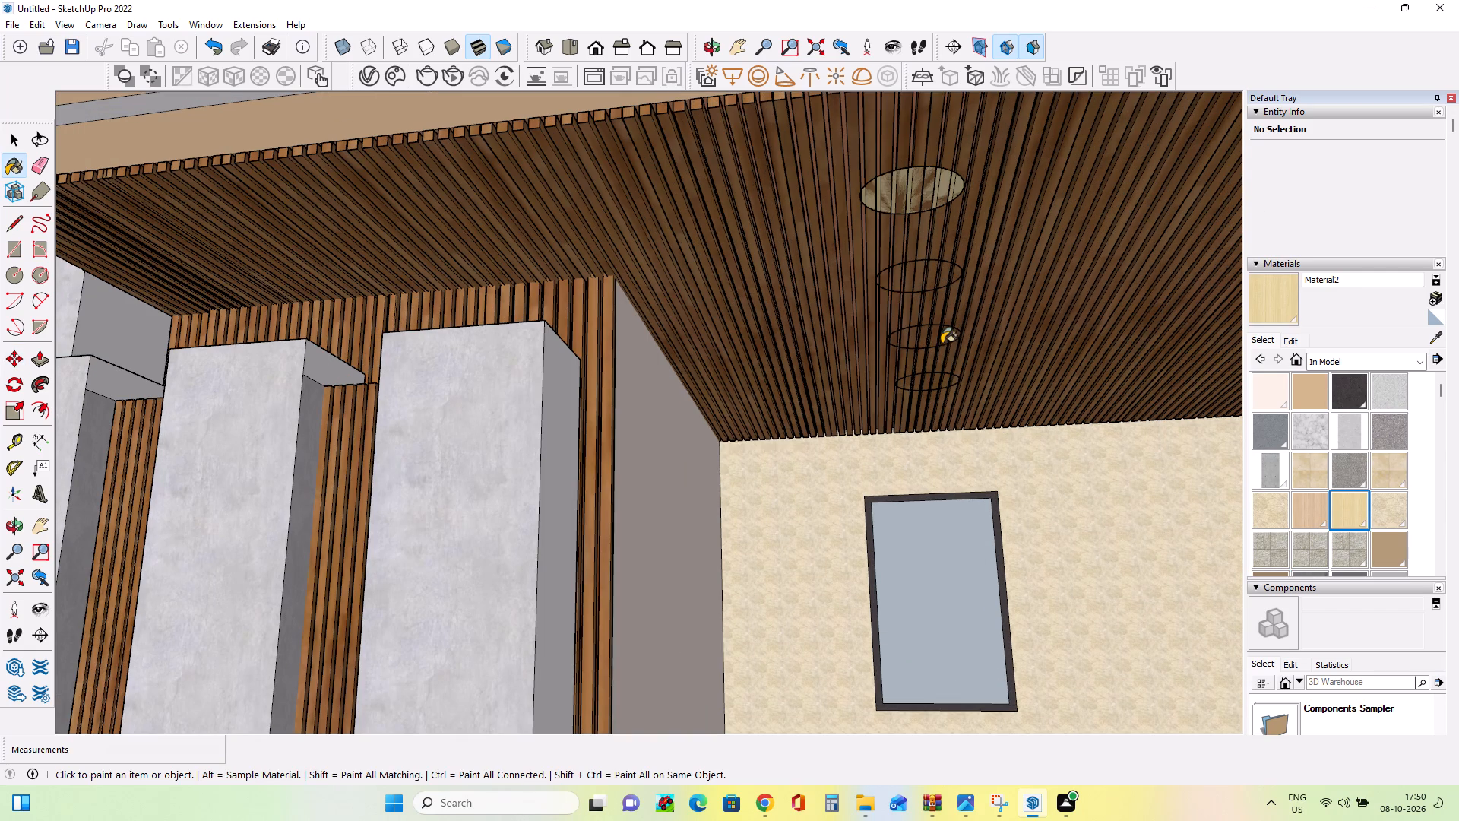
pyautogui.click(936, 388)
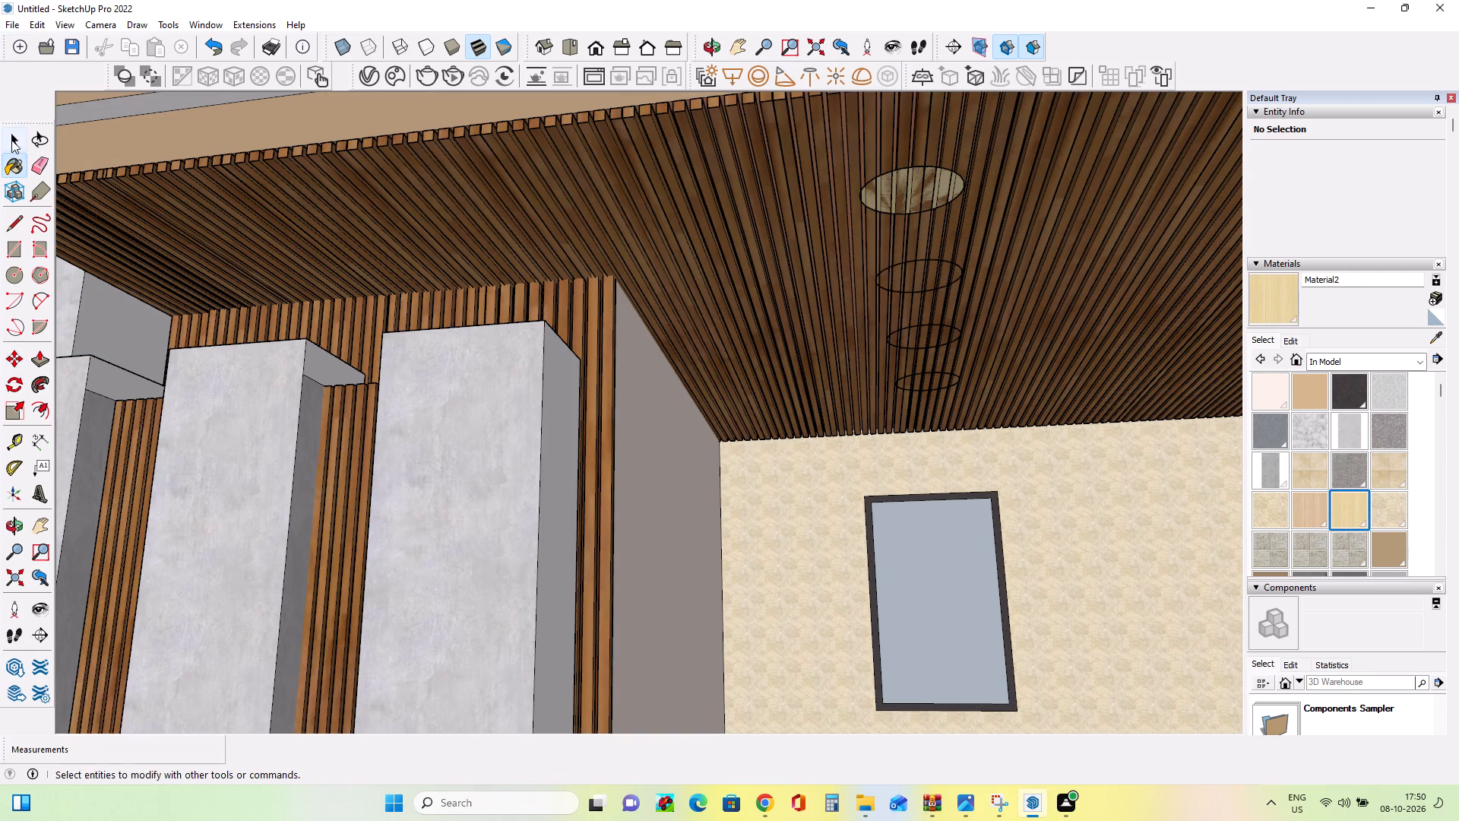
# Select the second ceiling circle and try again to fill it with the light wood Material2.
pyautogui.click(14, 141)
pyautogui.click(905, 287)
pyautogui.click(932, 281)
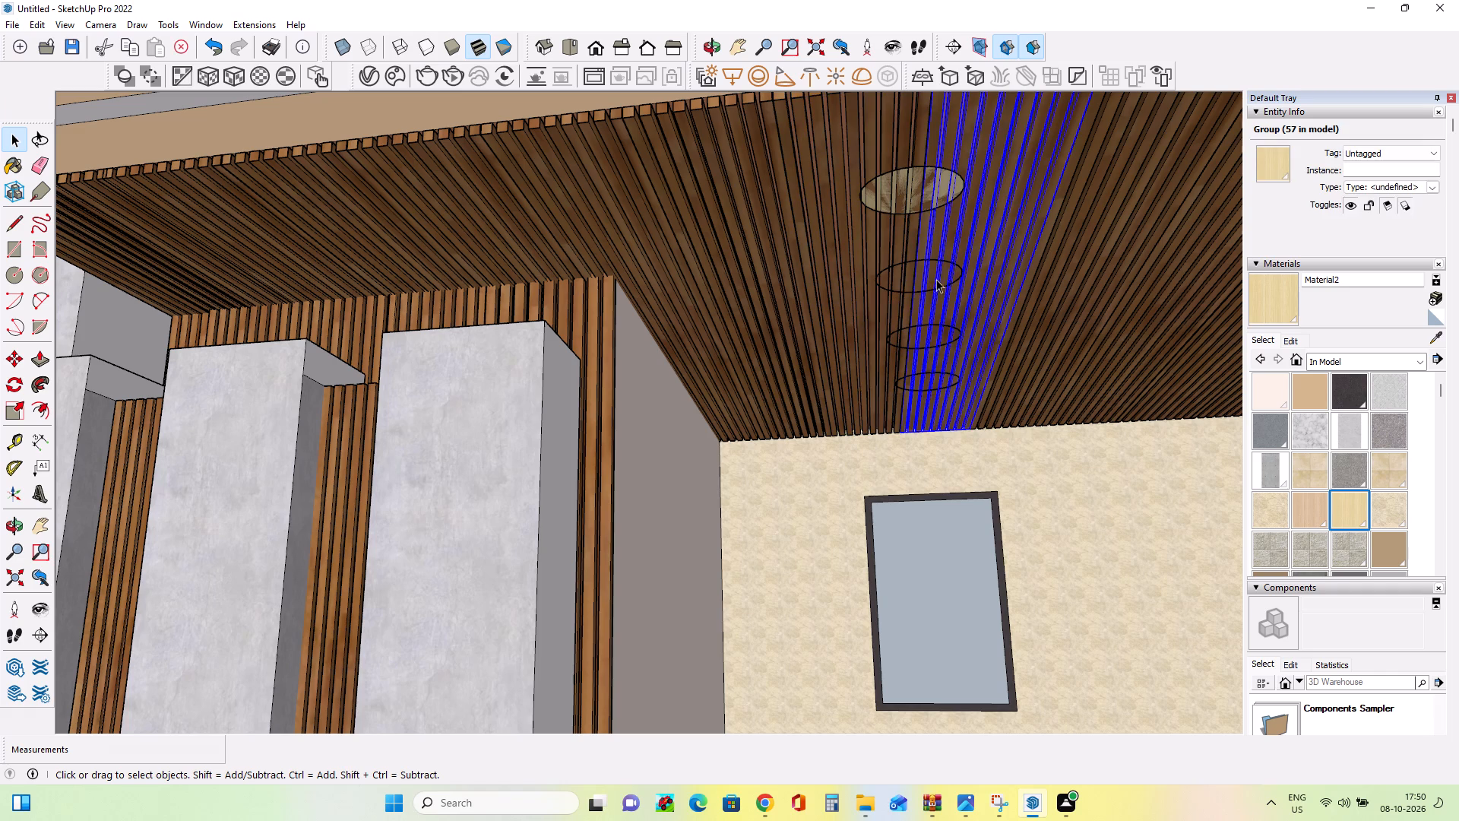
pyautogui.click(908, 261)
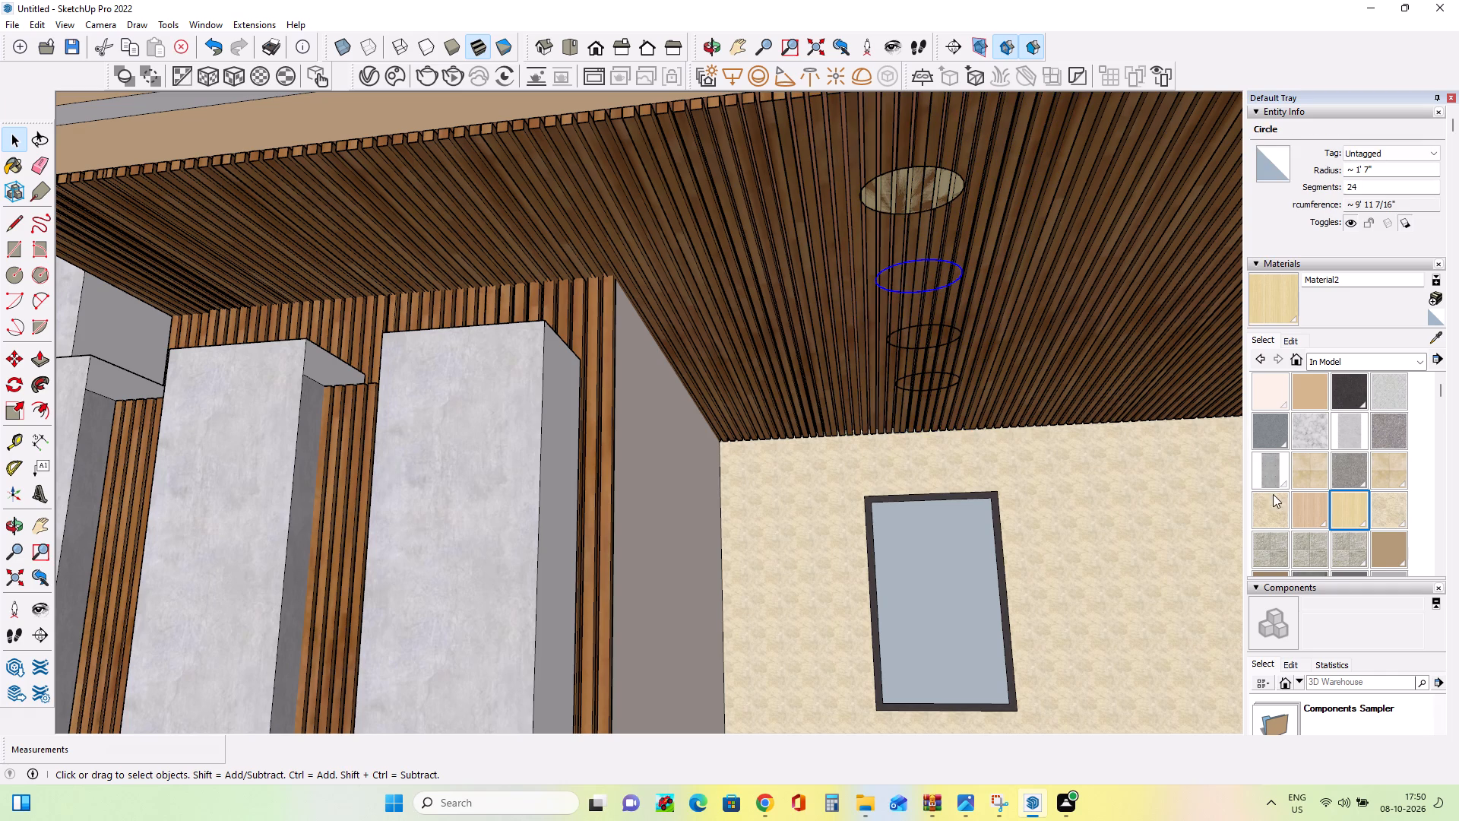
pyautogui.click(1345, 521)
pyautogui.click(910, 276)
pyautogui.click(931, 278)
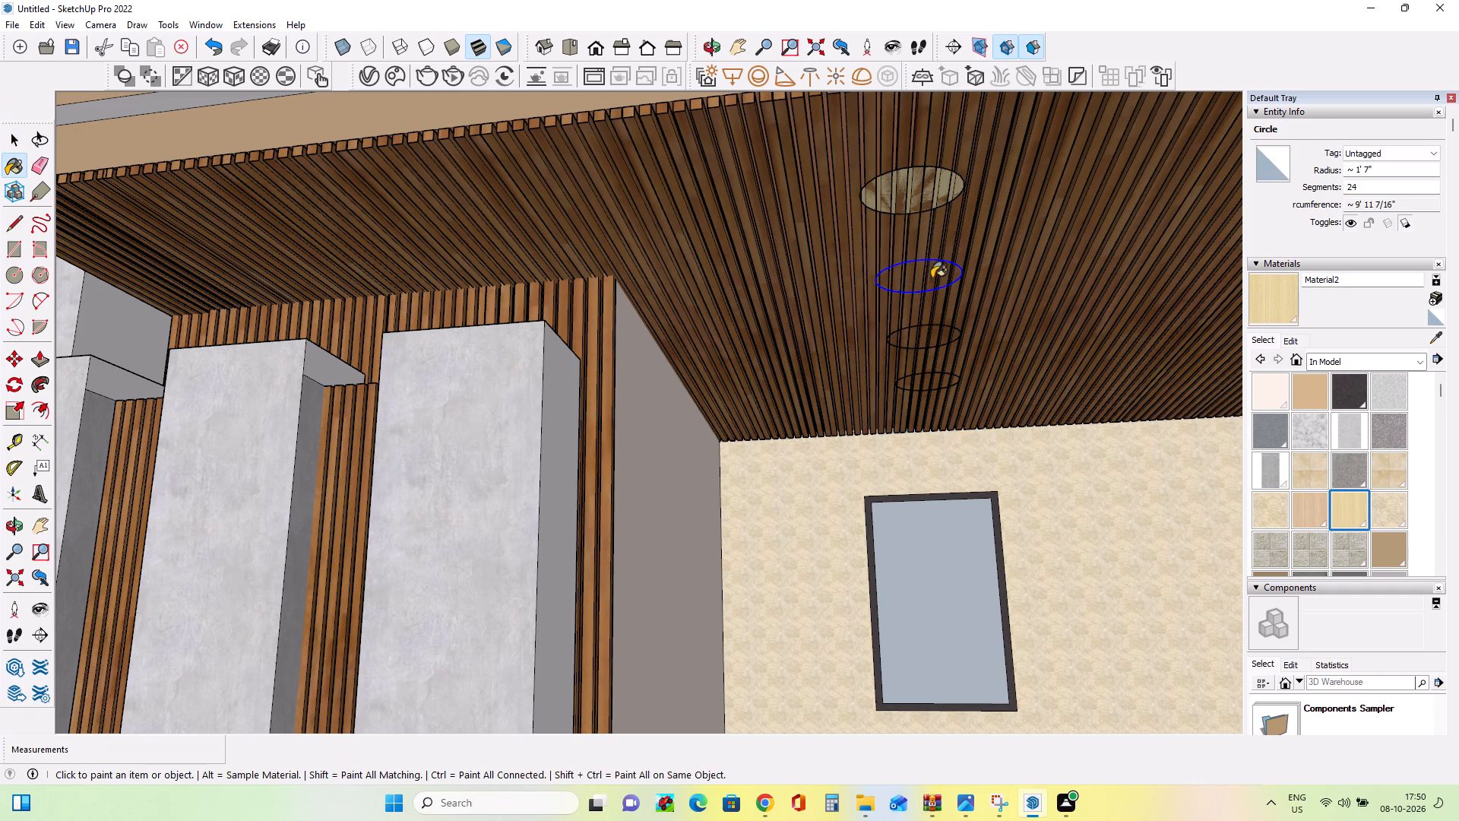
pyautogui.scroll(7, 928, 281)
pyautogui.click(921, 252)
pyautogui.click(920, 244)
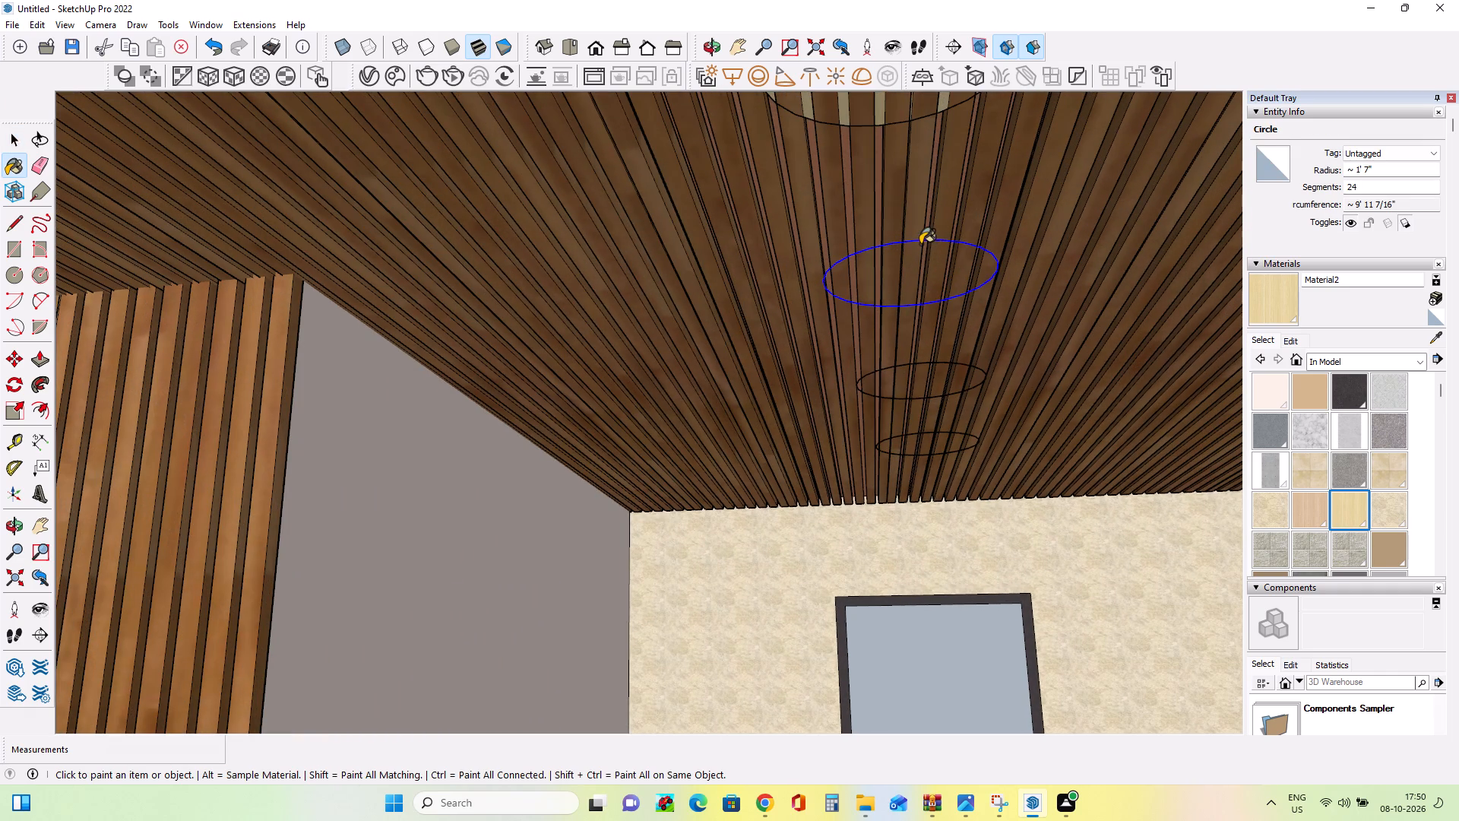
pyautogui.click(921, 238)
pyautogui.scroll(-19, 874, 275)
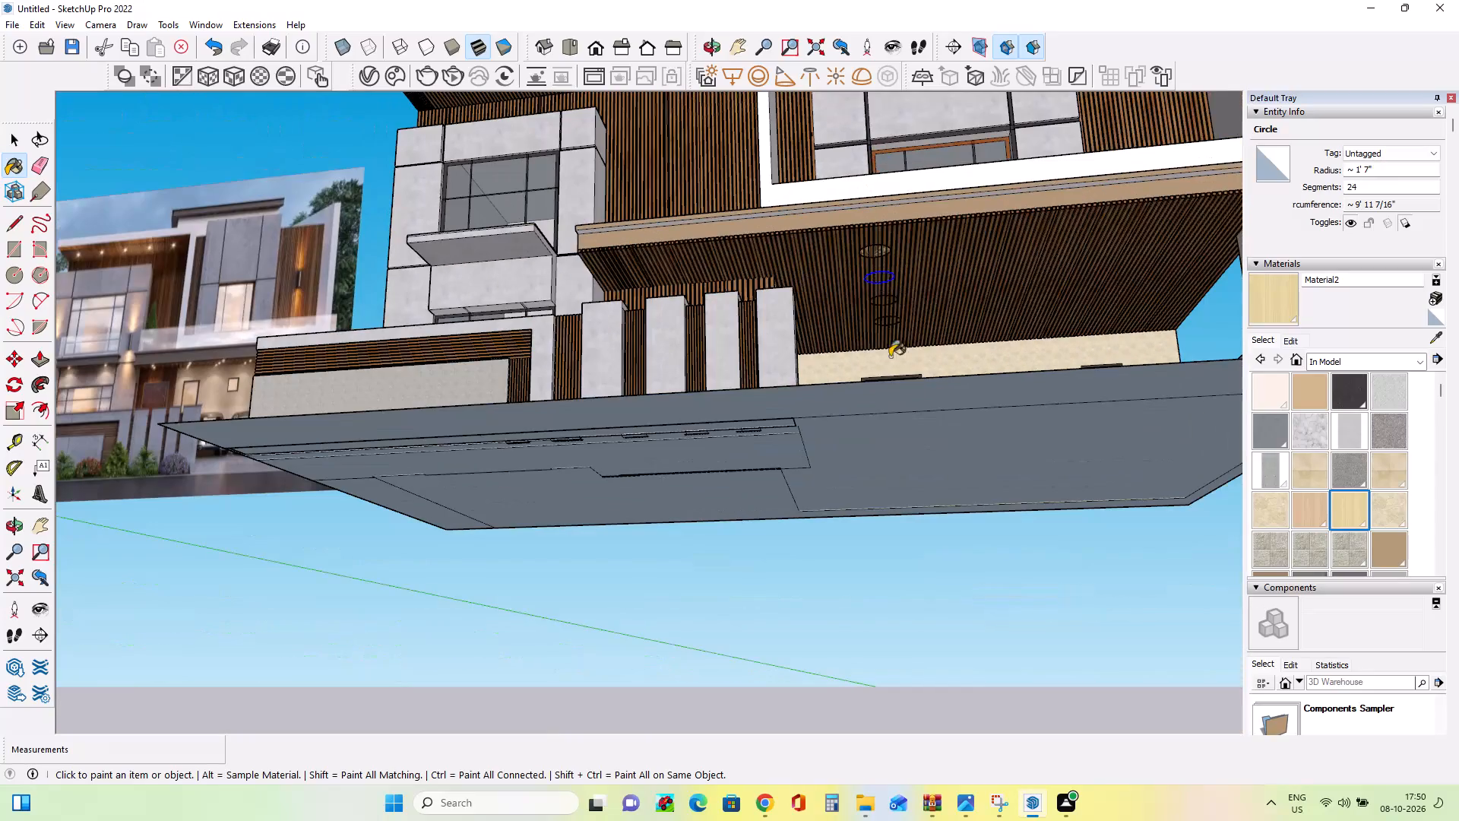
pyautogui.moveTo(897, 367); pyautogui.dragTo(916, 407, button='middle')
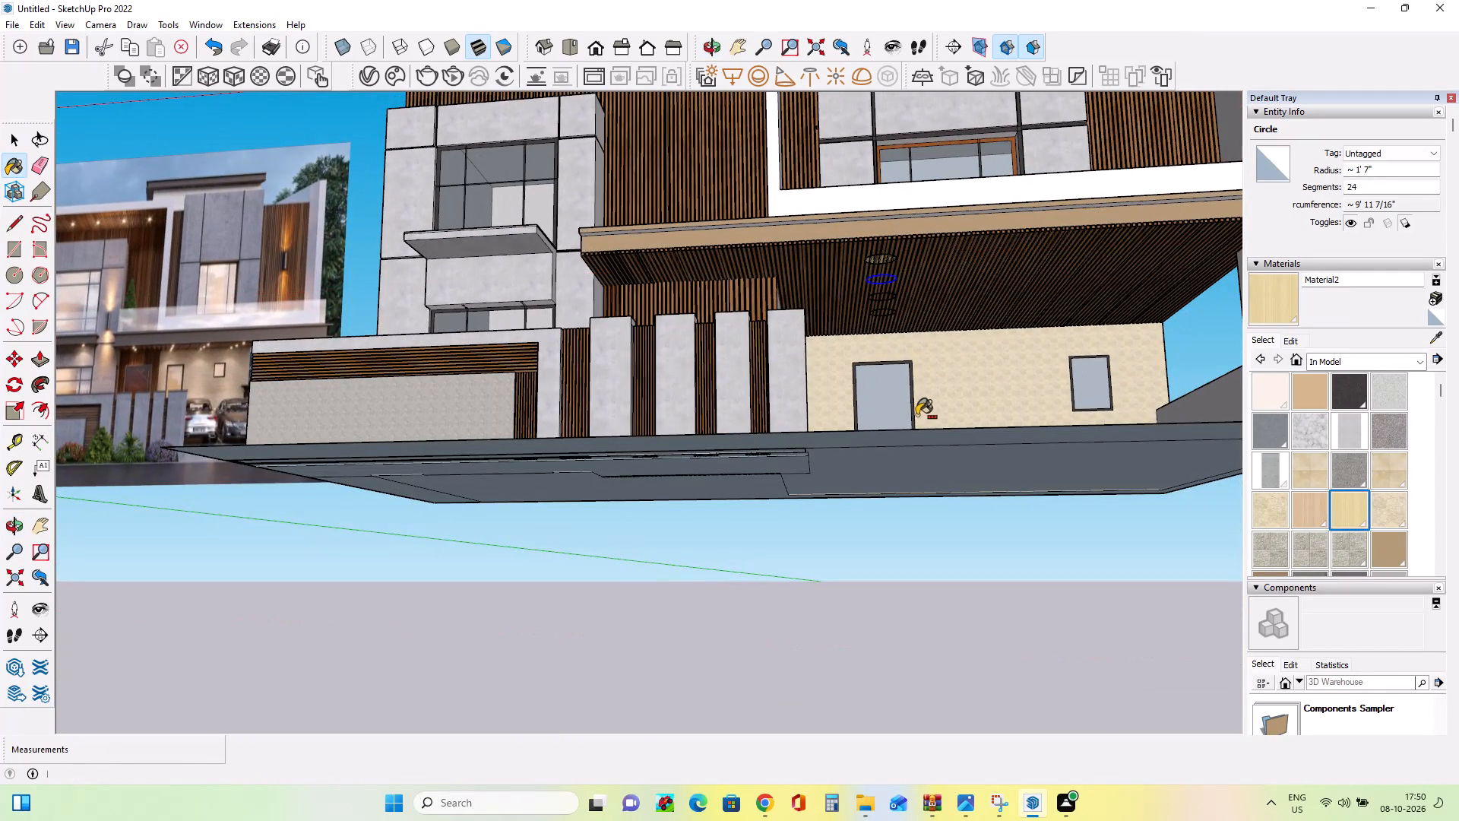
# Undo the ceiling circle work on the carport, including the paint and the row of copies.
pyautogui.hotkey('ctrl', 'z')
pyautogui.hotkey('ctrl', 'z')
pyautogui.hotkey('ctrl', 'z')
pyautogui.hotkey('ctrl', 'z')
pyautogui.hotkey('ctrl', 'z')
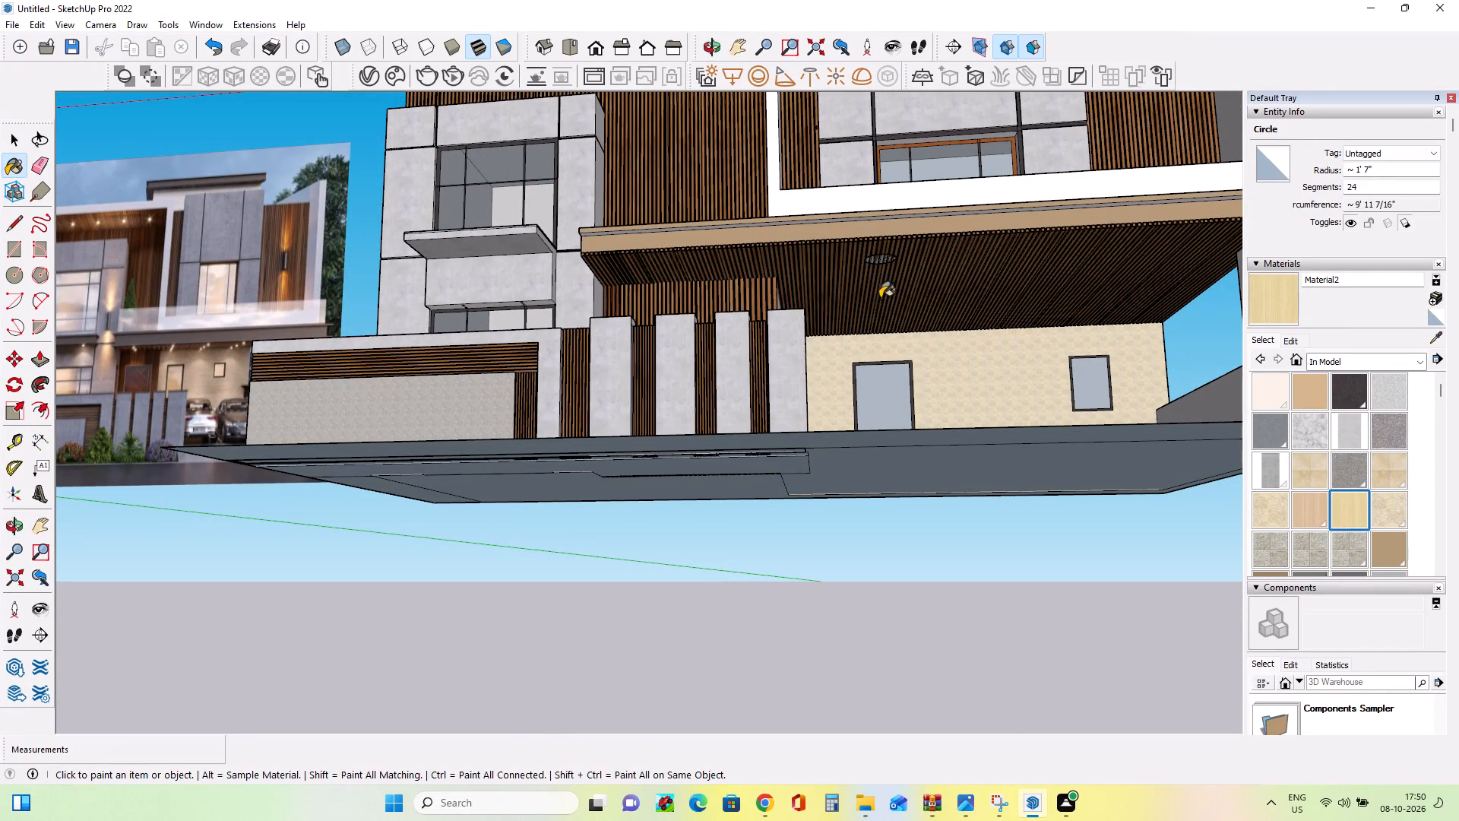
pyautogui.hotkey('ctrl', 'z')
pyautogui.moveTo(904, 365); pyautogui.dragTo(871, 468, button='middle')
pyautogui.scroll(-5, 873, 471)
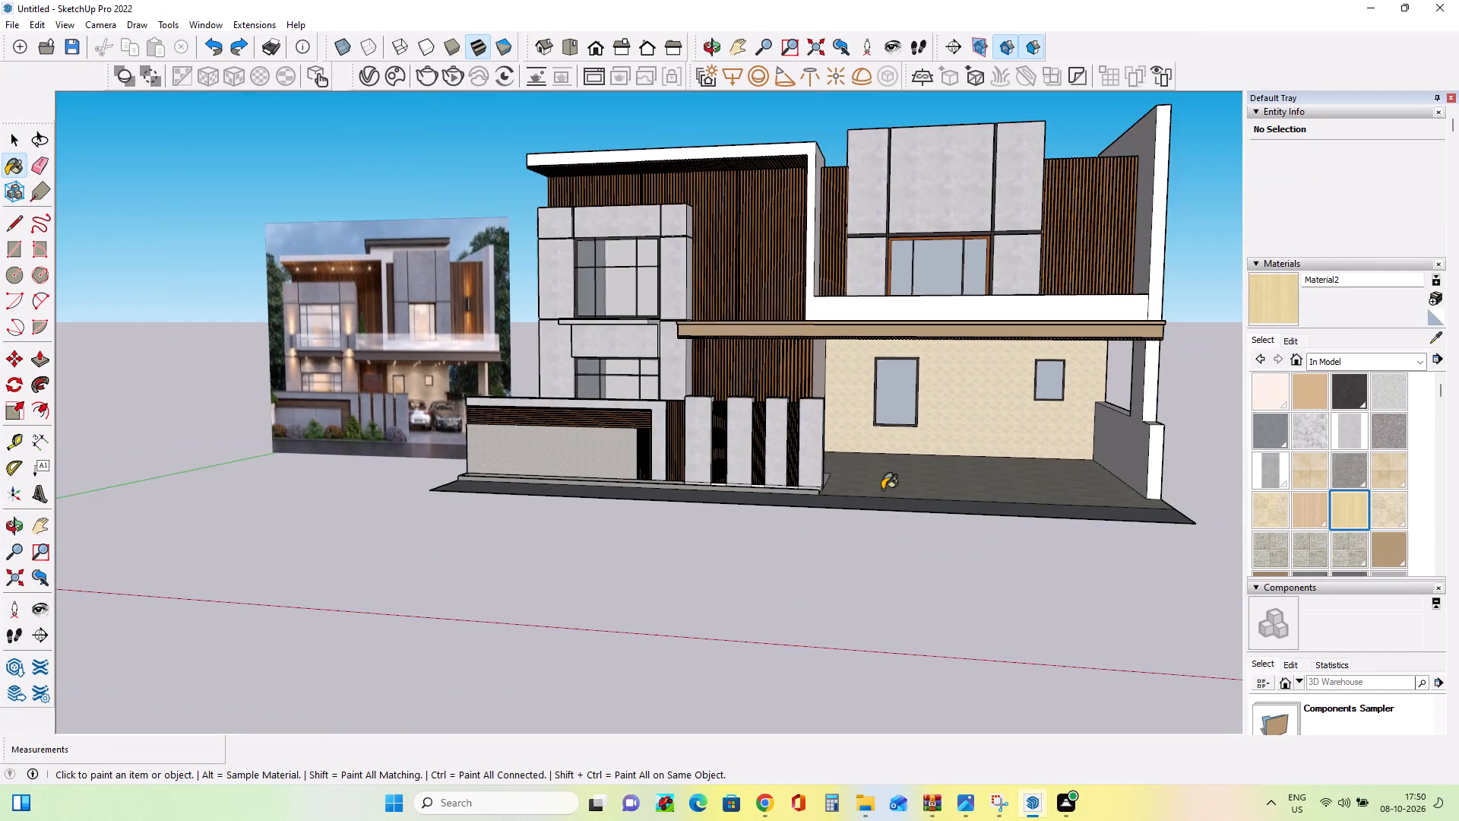
# Examine the front facade, carport and roof of the model from low and high viewpoints beside the reference image.
pyautogui.scroll(-4, 882, 490)
pyautogui.scroll(4, 986, 436)
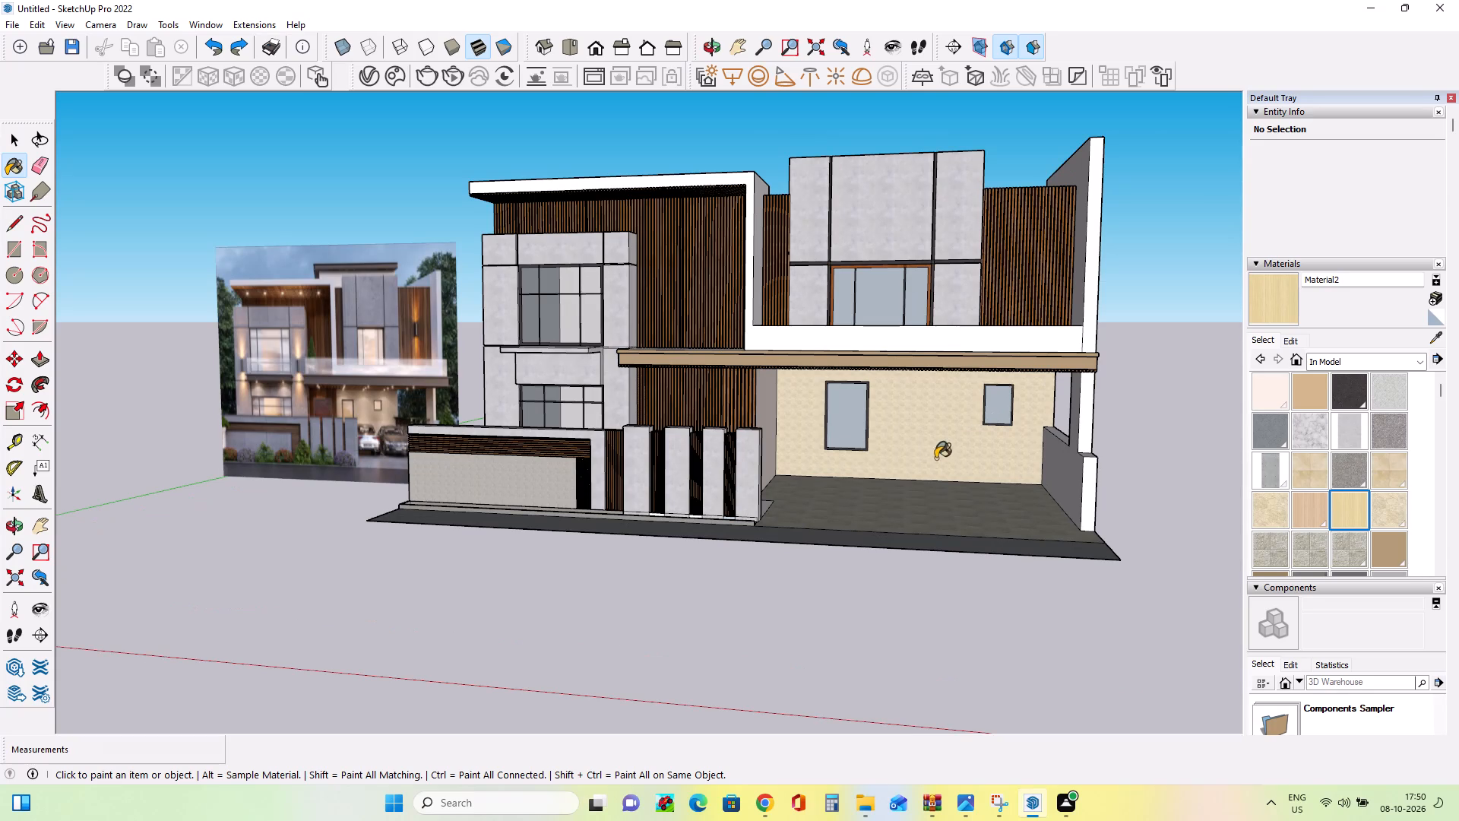
pyautogui.scroll(2, 767, 488)
pyautogui.moveTo(767, 488); pyautogui.dragTo(809, 435, button='middle')
pyautogui.scroll(-3, 830, 436)
pyautogui.moveTo(848, 437); pyautogui.dragTo(847, 426, button='middle')
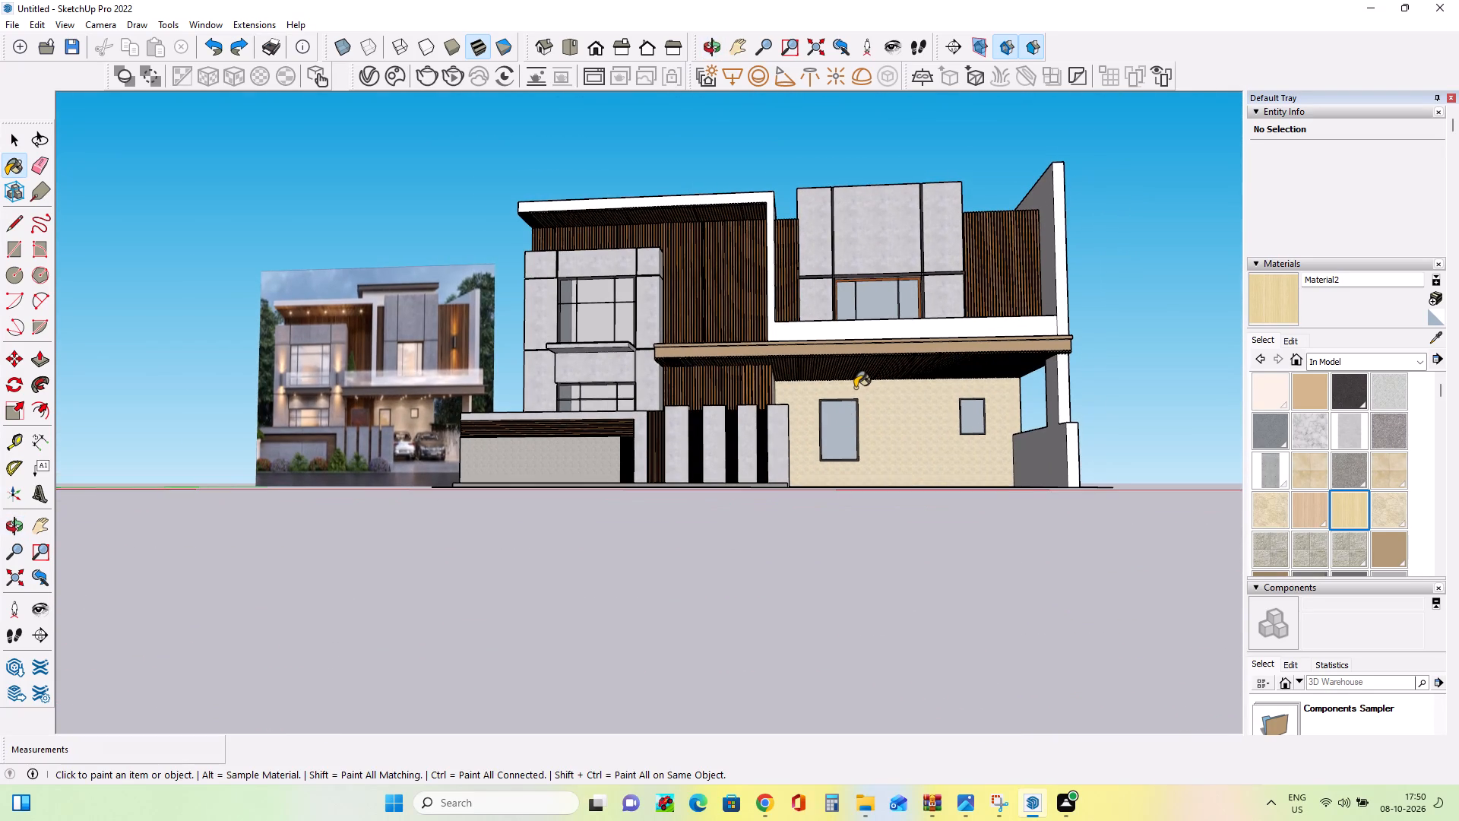
pyautogui.scroll(1, 855, 388)
pyautogui.moveTo(856, 397); pyautogui.dragTo(894, 576, button='middle')
pyautogui.moveTo(883, 312); pyautogui.dragTo(887, 328, button='middle')
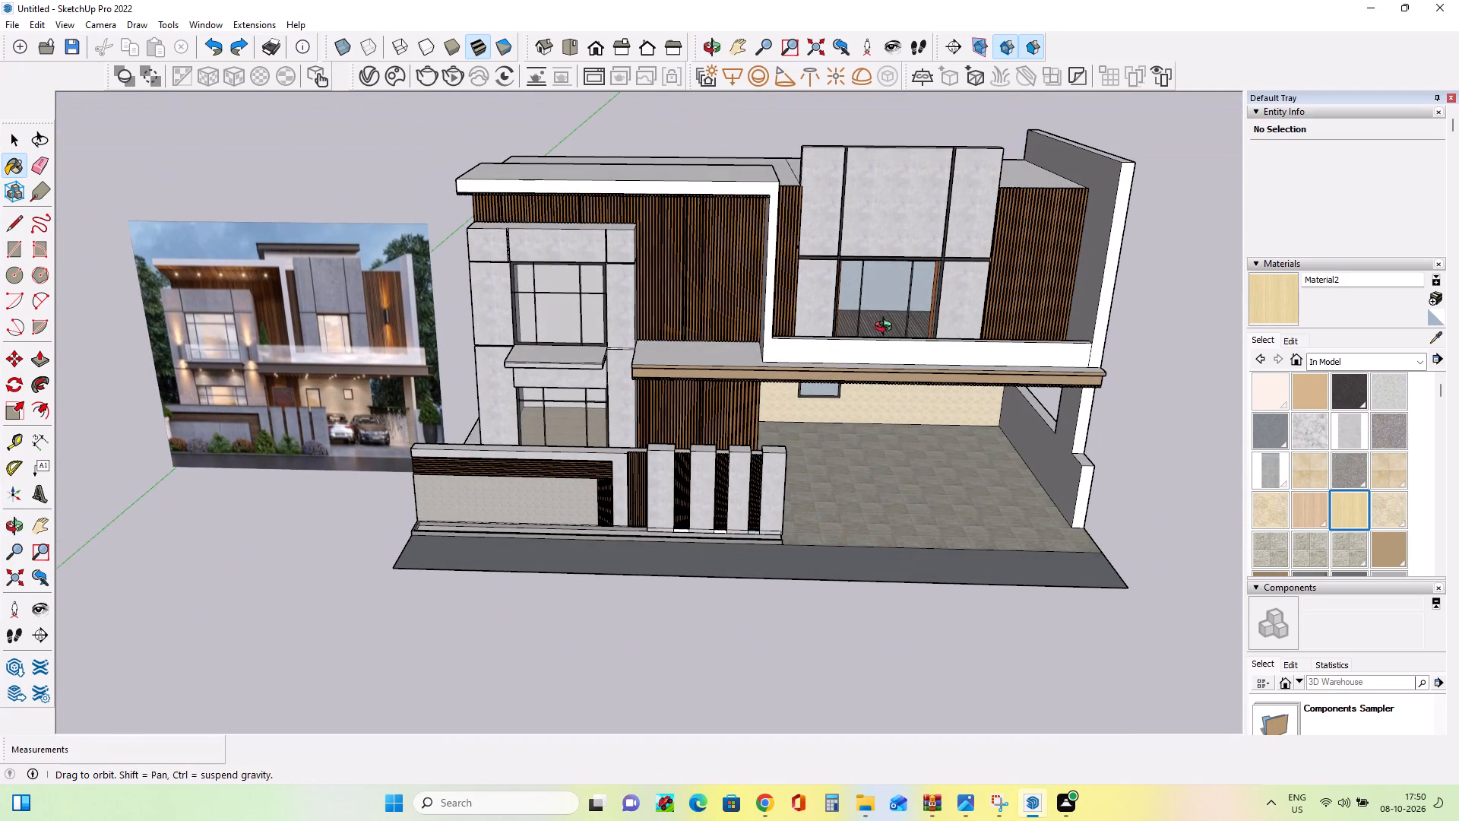
pyautogui.moveTo(887, 328); pyautogui.dragTo(887, 399, button='middle')
pyautogui.moveTo(899, 284); pyautogui.dragTo(905, 316, button='middle')
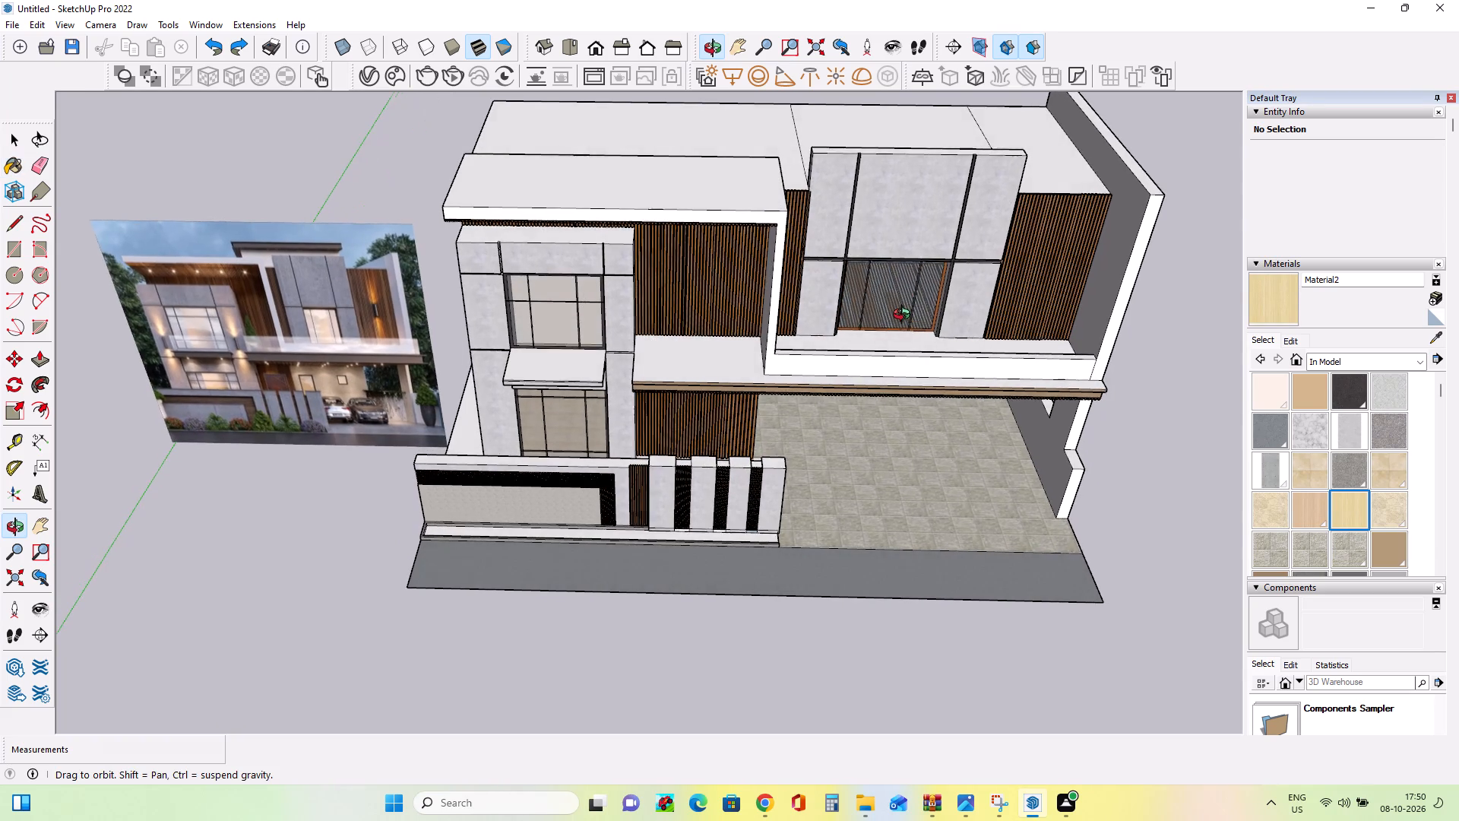
pyautogui.moveTo(905, 316); pyautogui.dragTo(909, 344, button='middle')
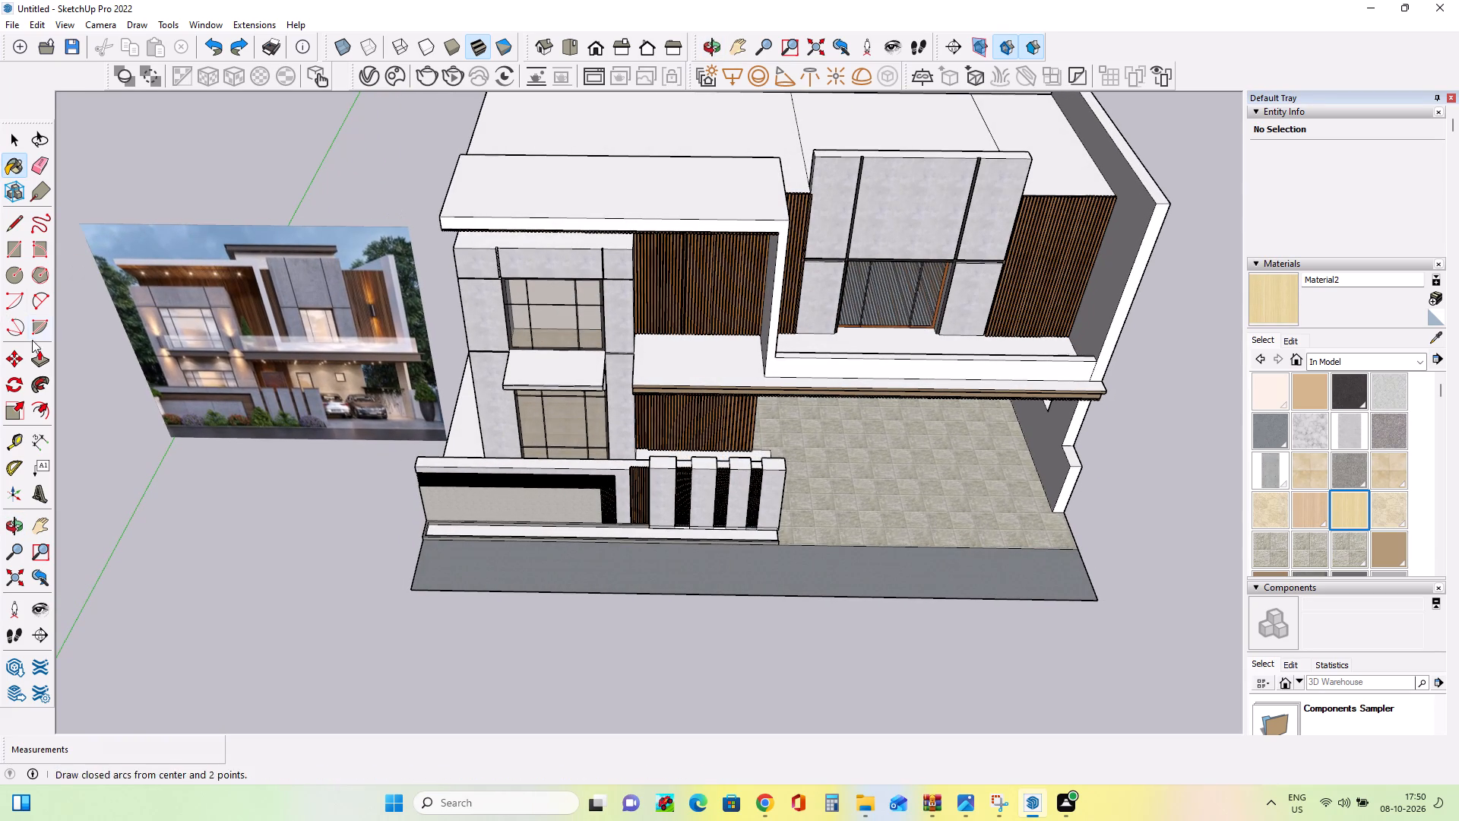
# Draw a rectangle about 18' 2" by 33' 5" on the rear part of the flat roof, reaching its back edge.
pyautogui.click(15, 249)
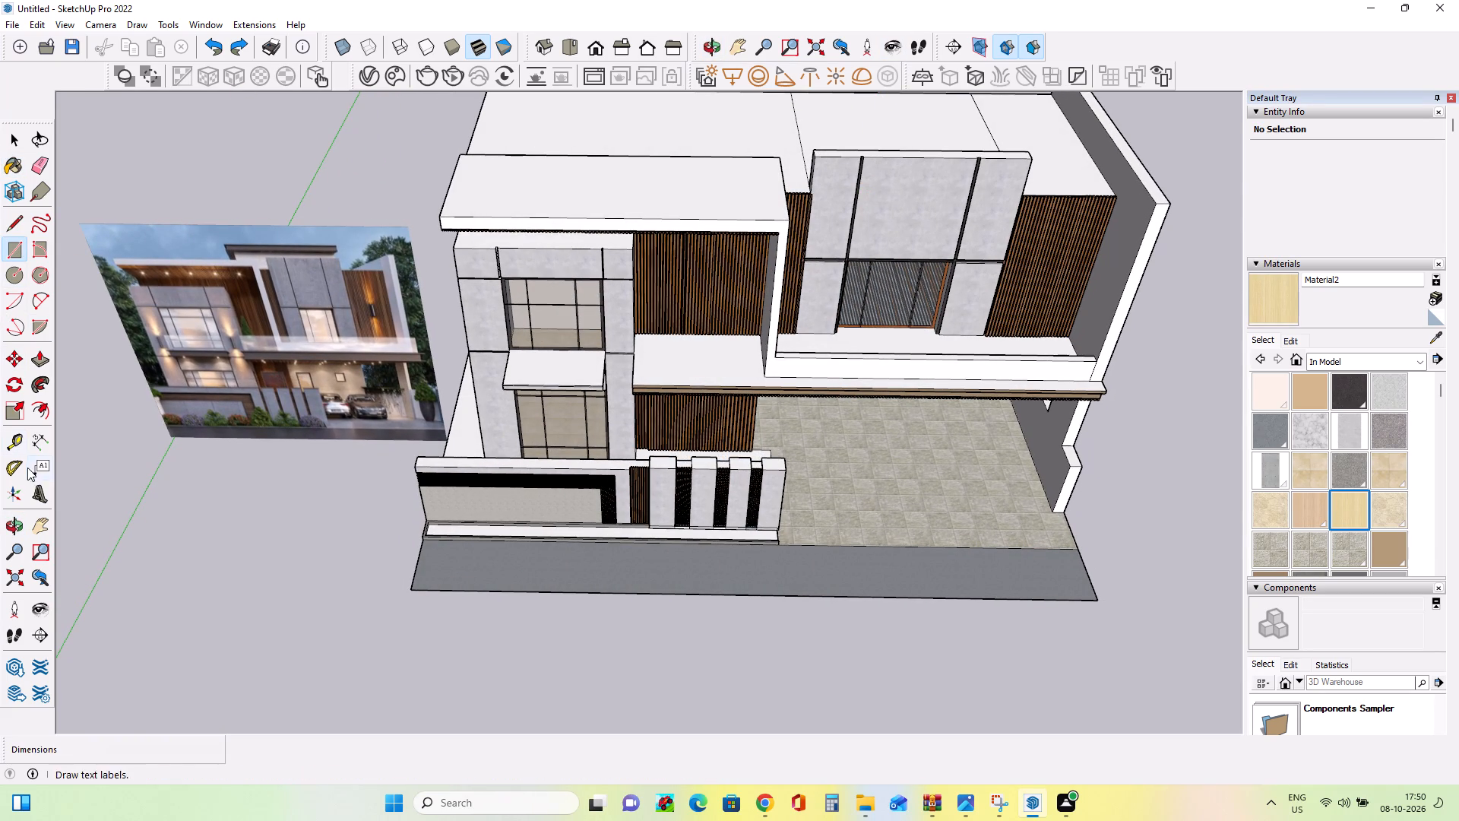
pyautogui.click(41, 530)
pyautogui.moveTo(511, 395); pyautogui.dragTo(493, 481)
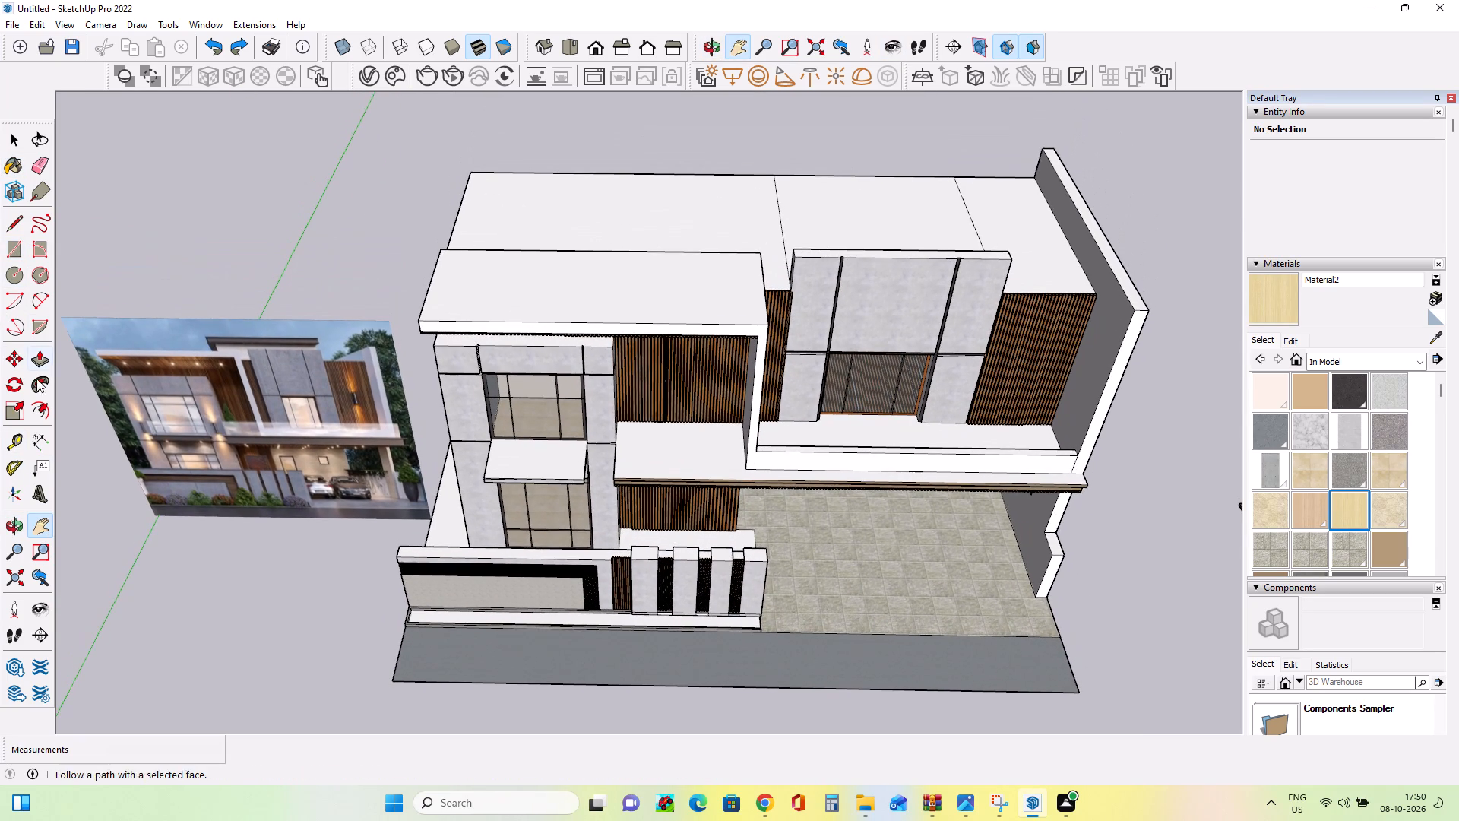
pyautogui.click(11, 249)
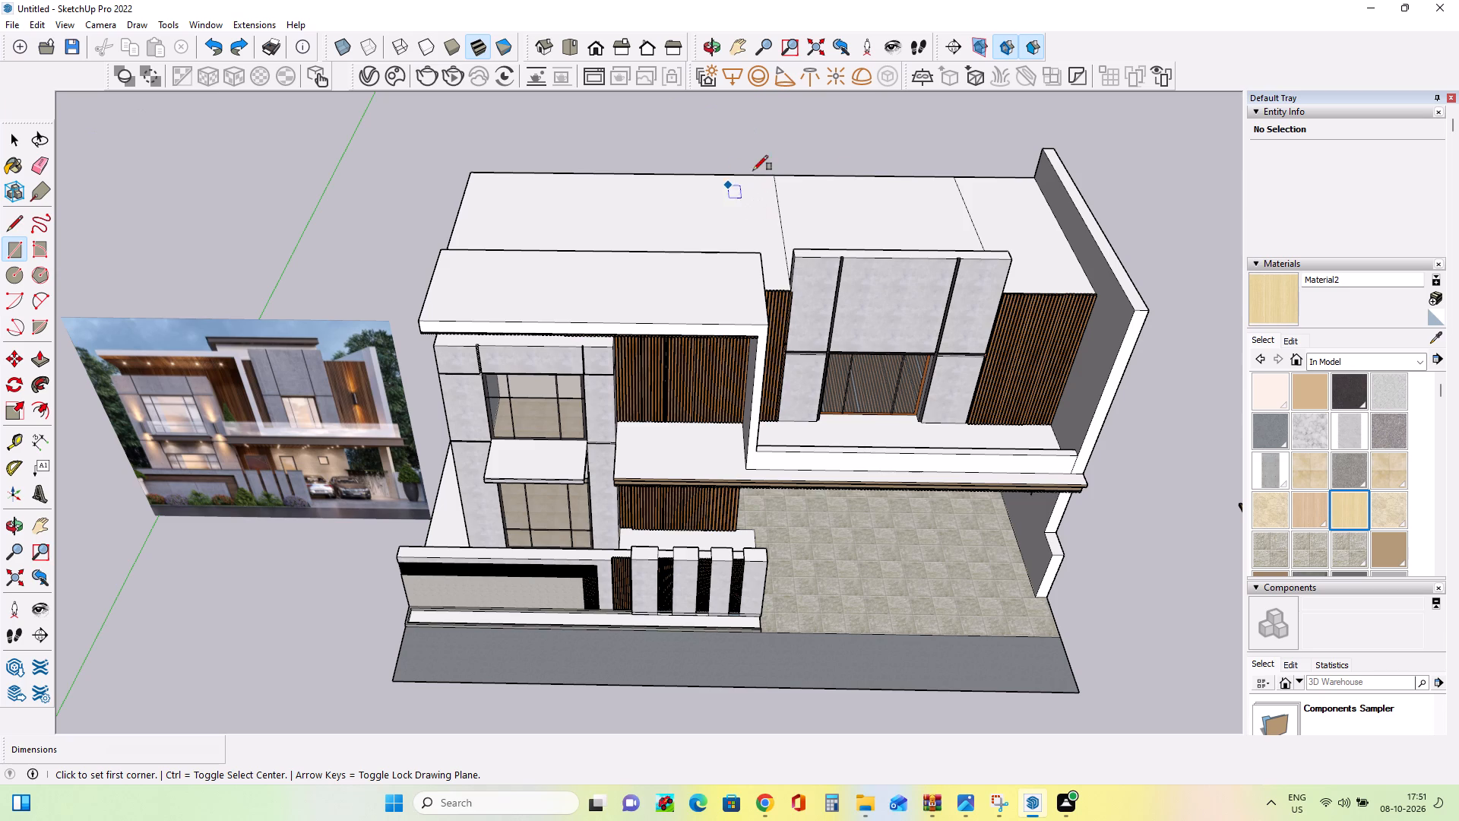
pyautogui.click(977, 240)
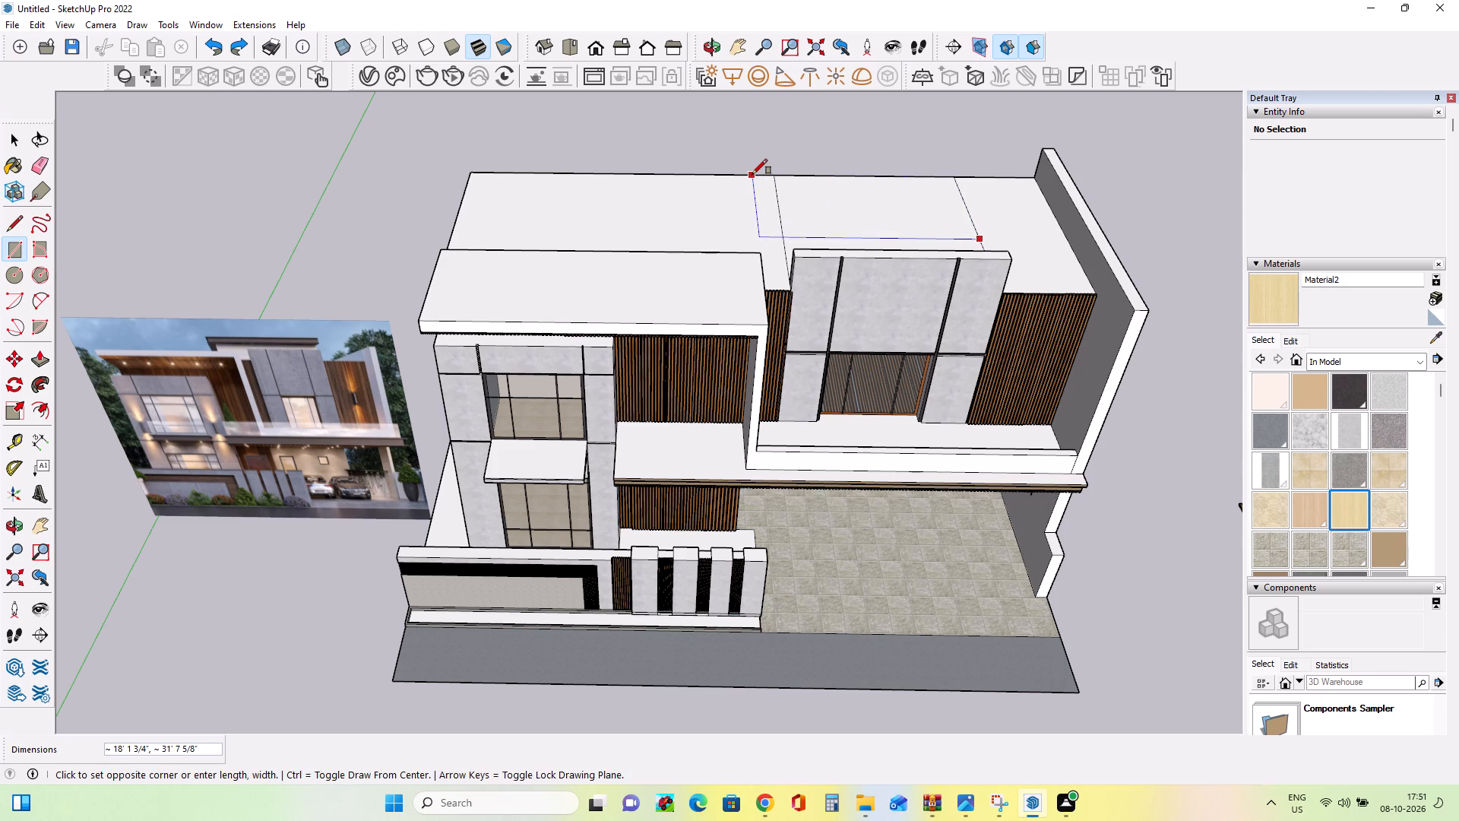
pyautogui.click(741, 171)
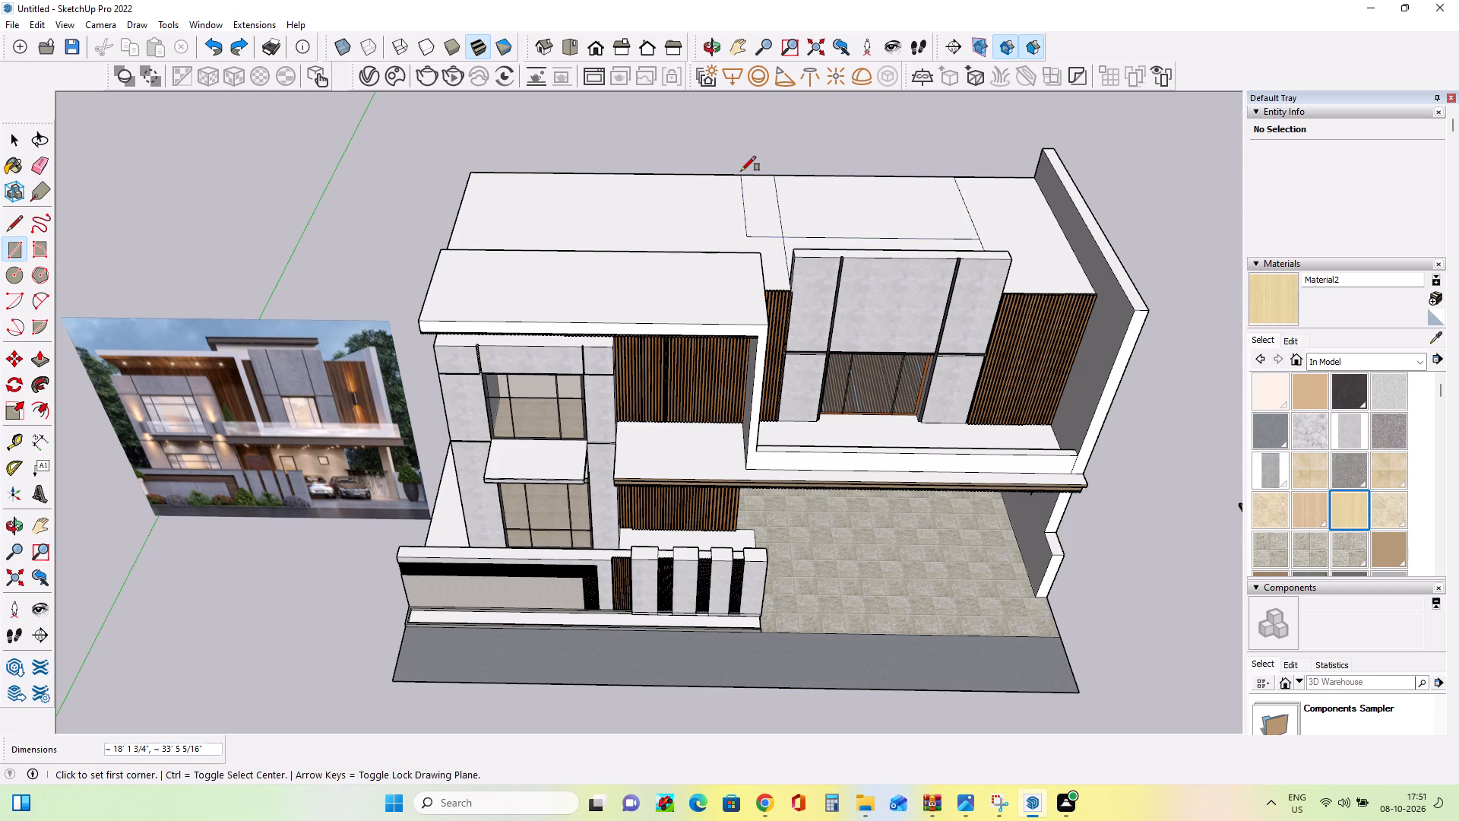
# Erase the leftover seam lines crossing the new roof rectangle and running from it toward the front.
pyautogui.moveTo(812, 355); pyautogui.dragTo(794, 236, button='middle')
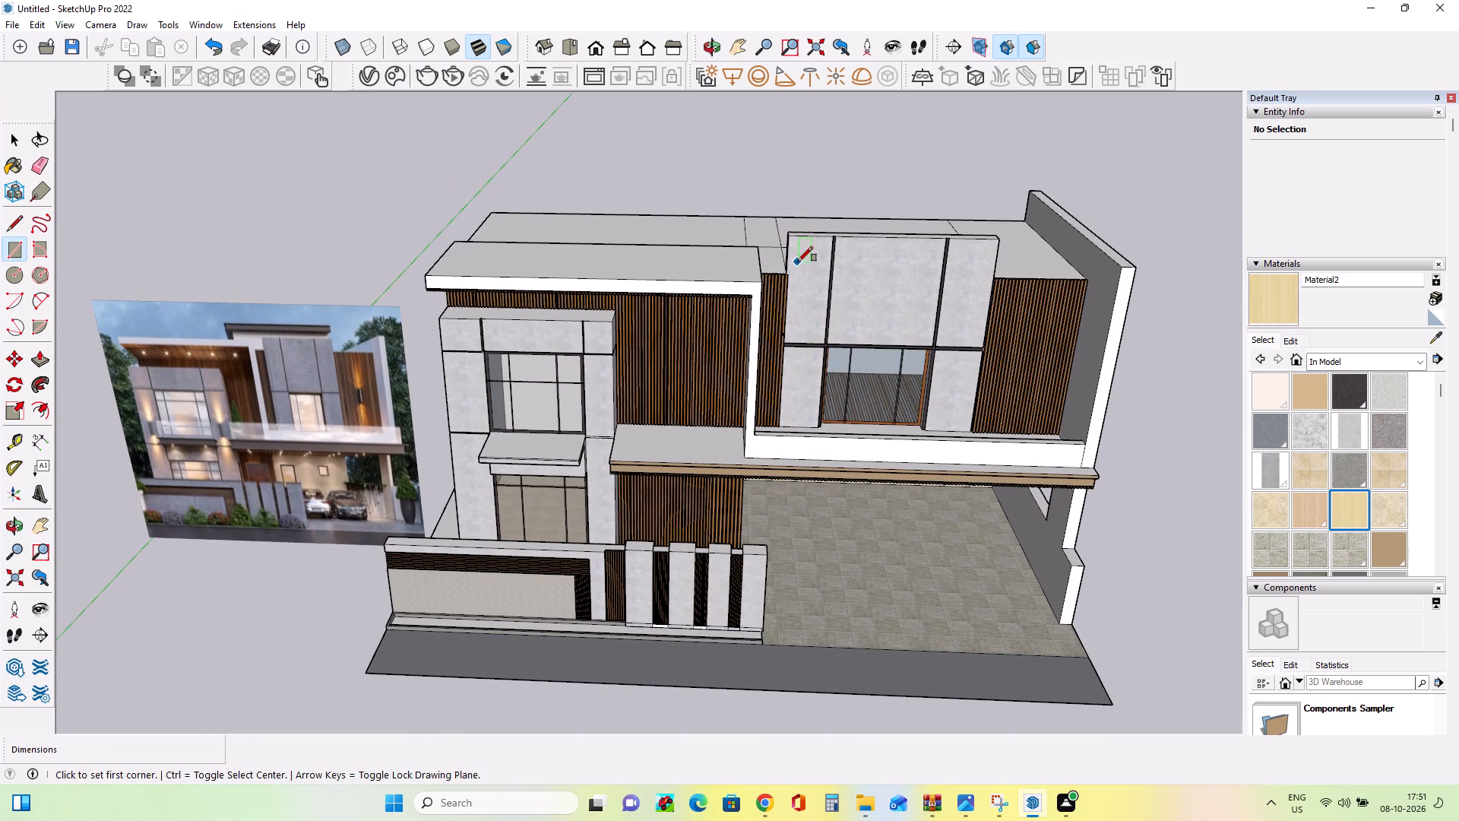
pyautogui.middleClick(798, 262)
pyautogui.moveTo(798, 263); pyautogui.dragTo(776, 305, button='middle')
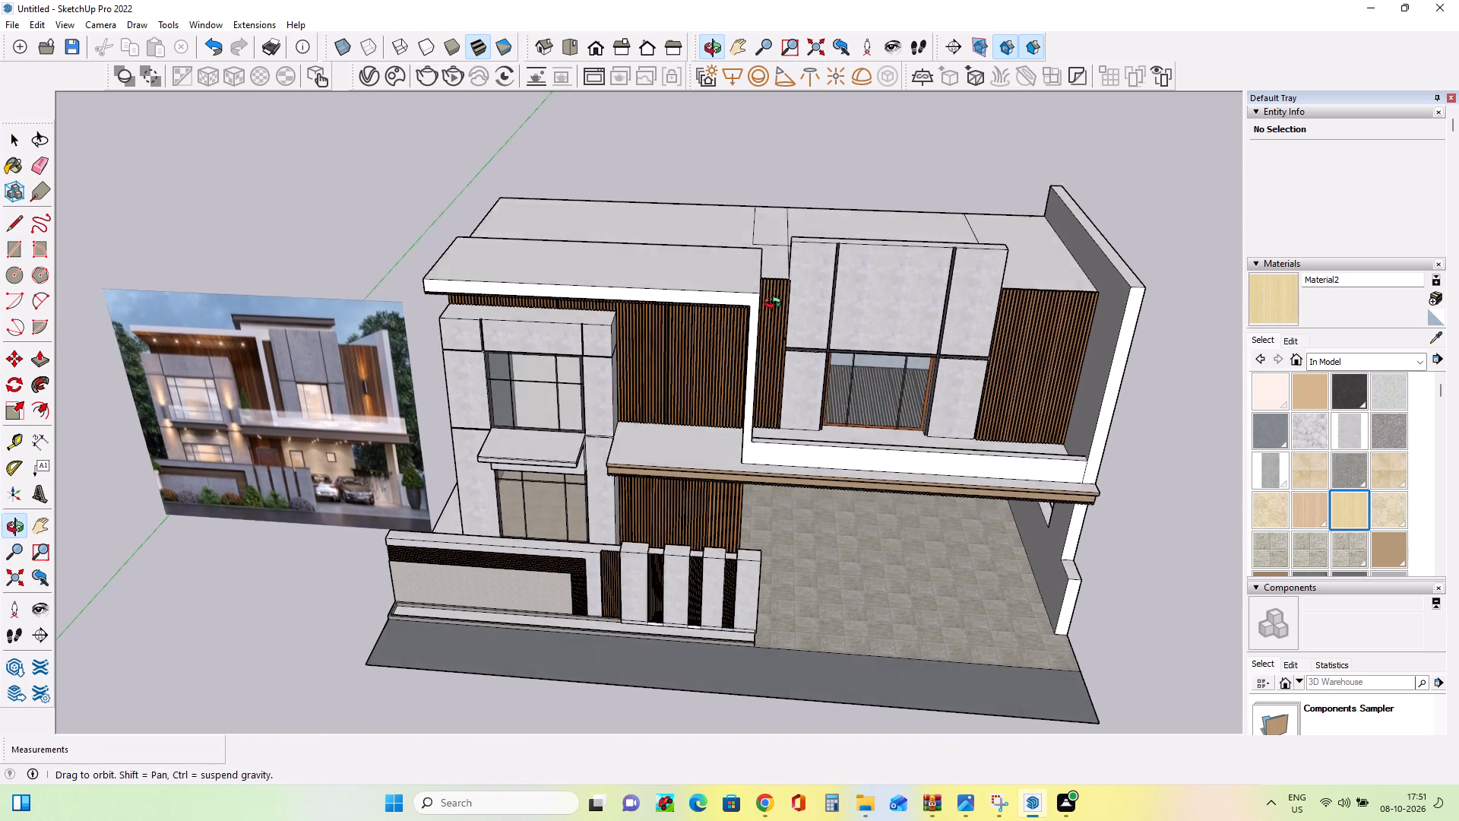
pyautogui.moveTo(776, 305); pyautogui.dragTo(772, 314, button='middle')
pyautogui.click(38, 161)
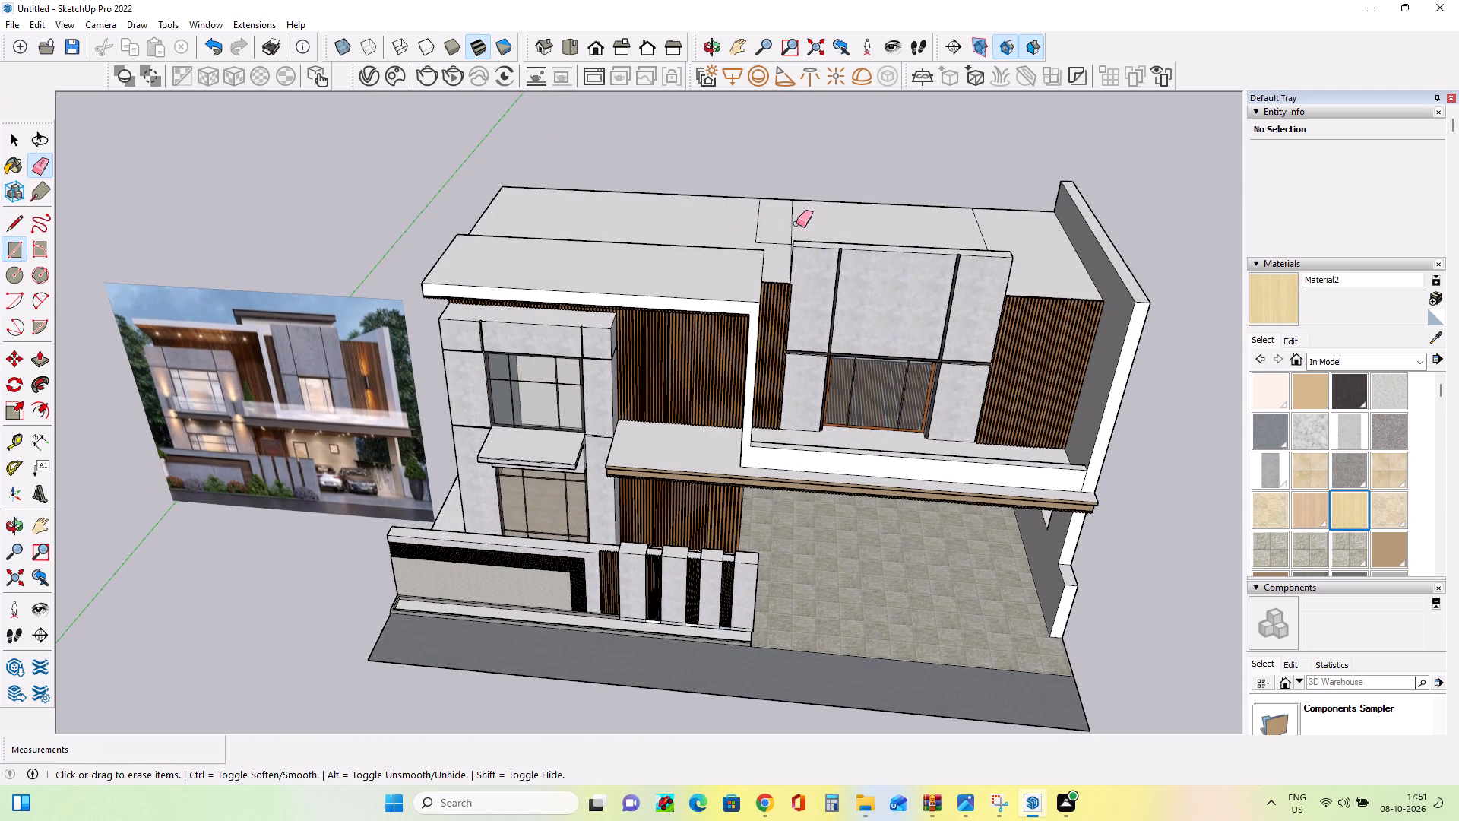
pyautogui.click(793, 223)
pyautogui.moveTo(816, 279); pyautogui.dragTo(885, 514, button='middle')
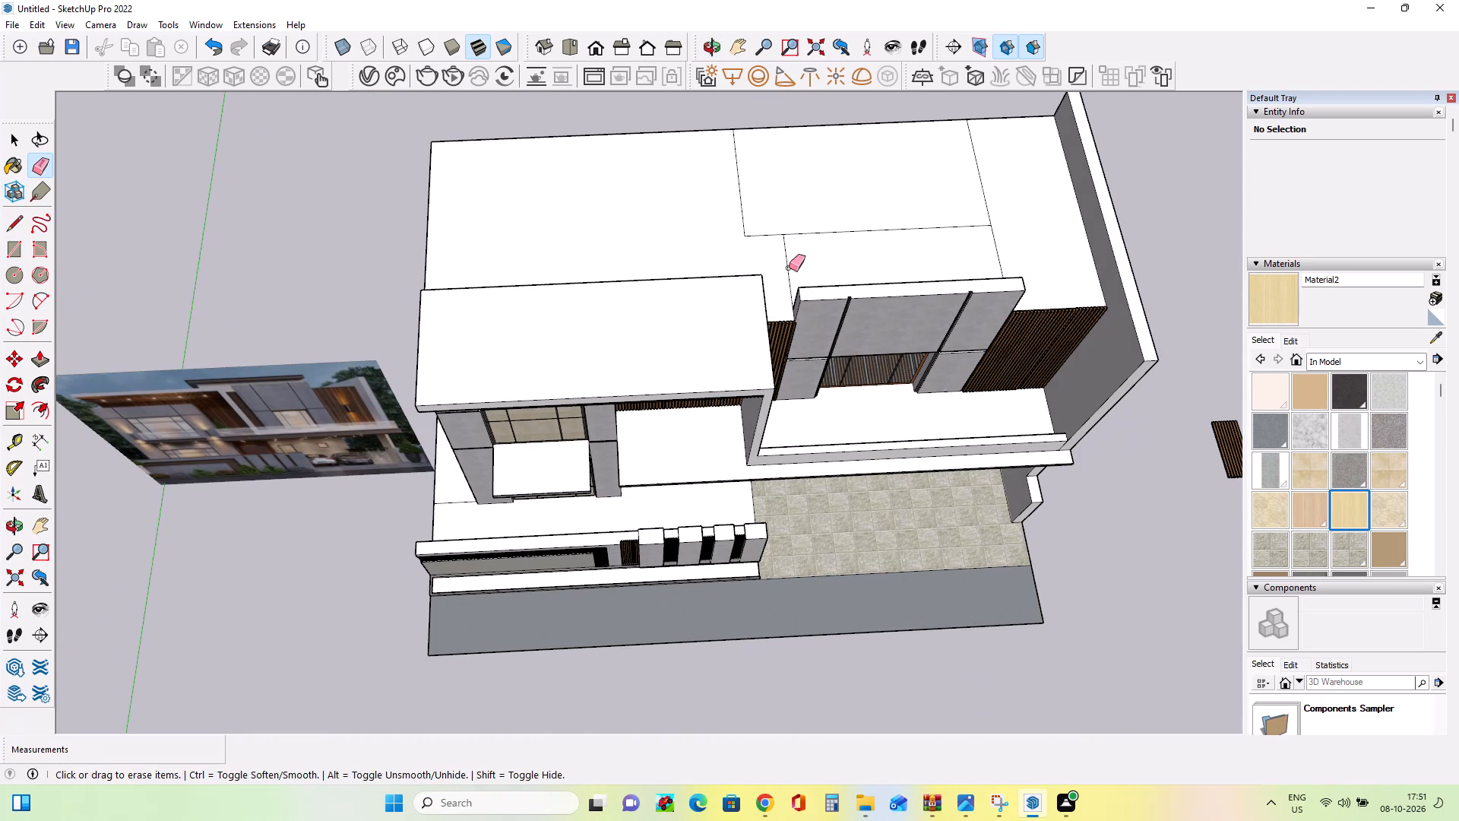
pyautogui.click(789, 268)
pyautogui.click(999, 255)
# Push/Pull the roof rectangle up about 8' 10" into a rooftop block and lower its top by about 1' 1".
pyautogui.moveTo(881, 336); pyautogui.dragTo(822, 249, button='middle')
pyautogui.click(33, 361)
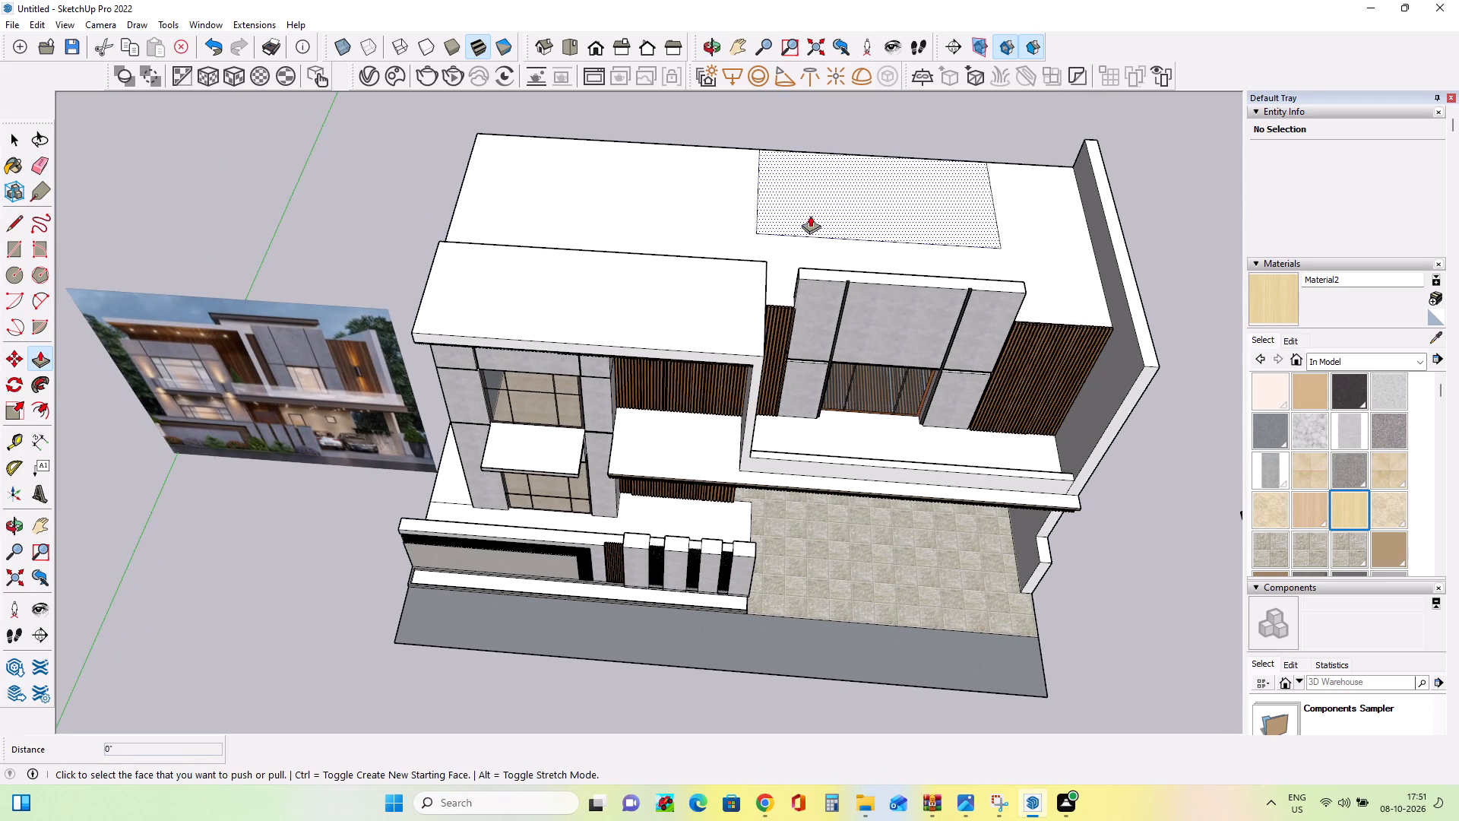
pyautogui.click(812, 217)
pyautogui.click(818, 167)
pyautogui.moveTo(895, 368); pyautogui.dragTo(932, 174, button='middle')
pyautogui.moveTo(917, 300); pyautogui.dragTo(905, 249, button='middle')
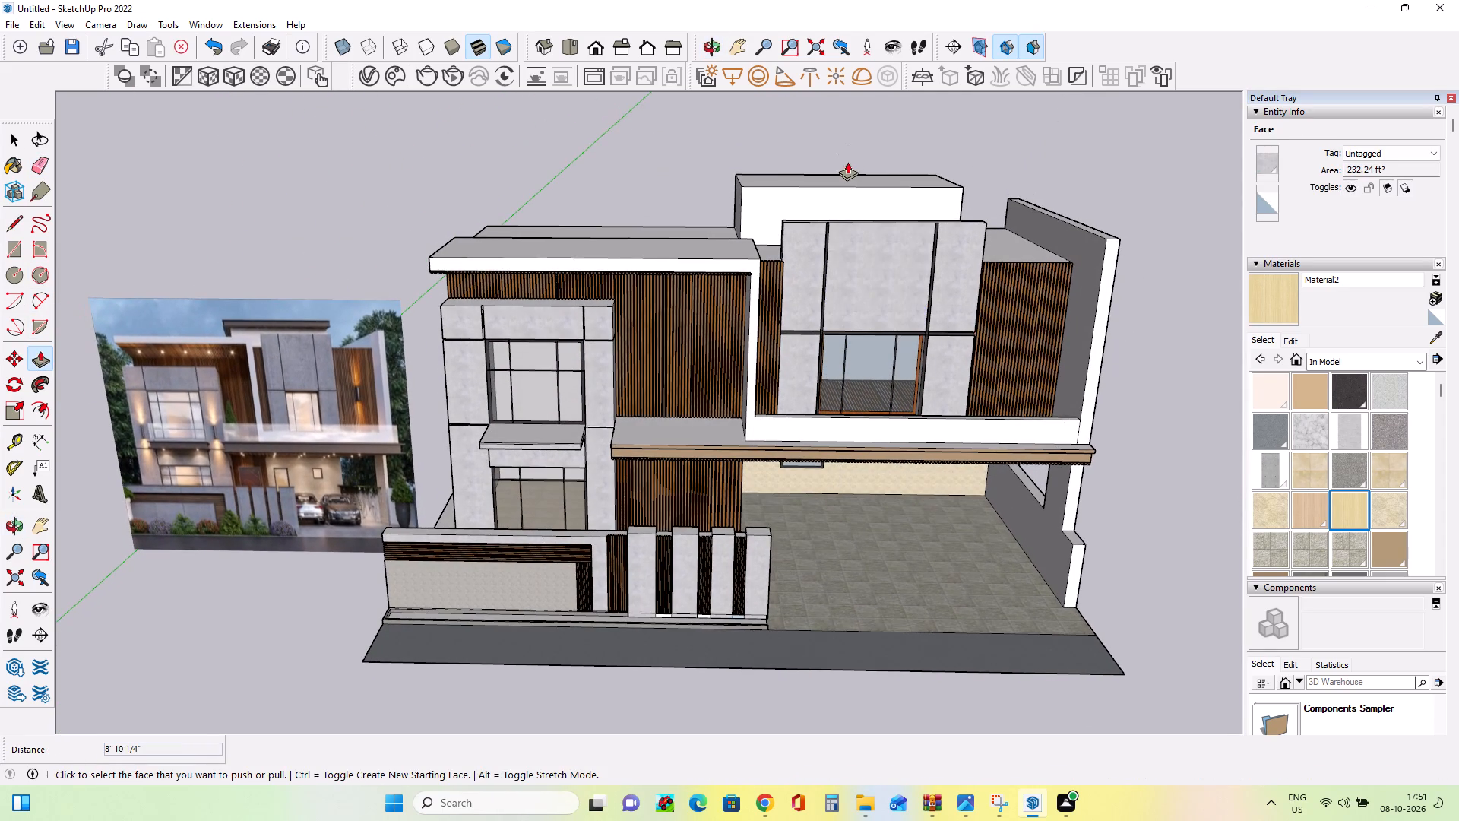
pyautogui.click(847, 169)
pyautogui.click(846, 177)
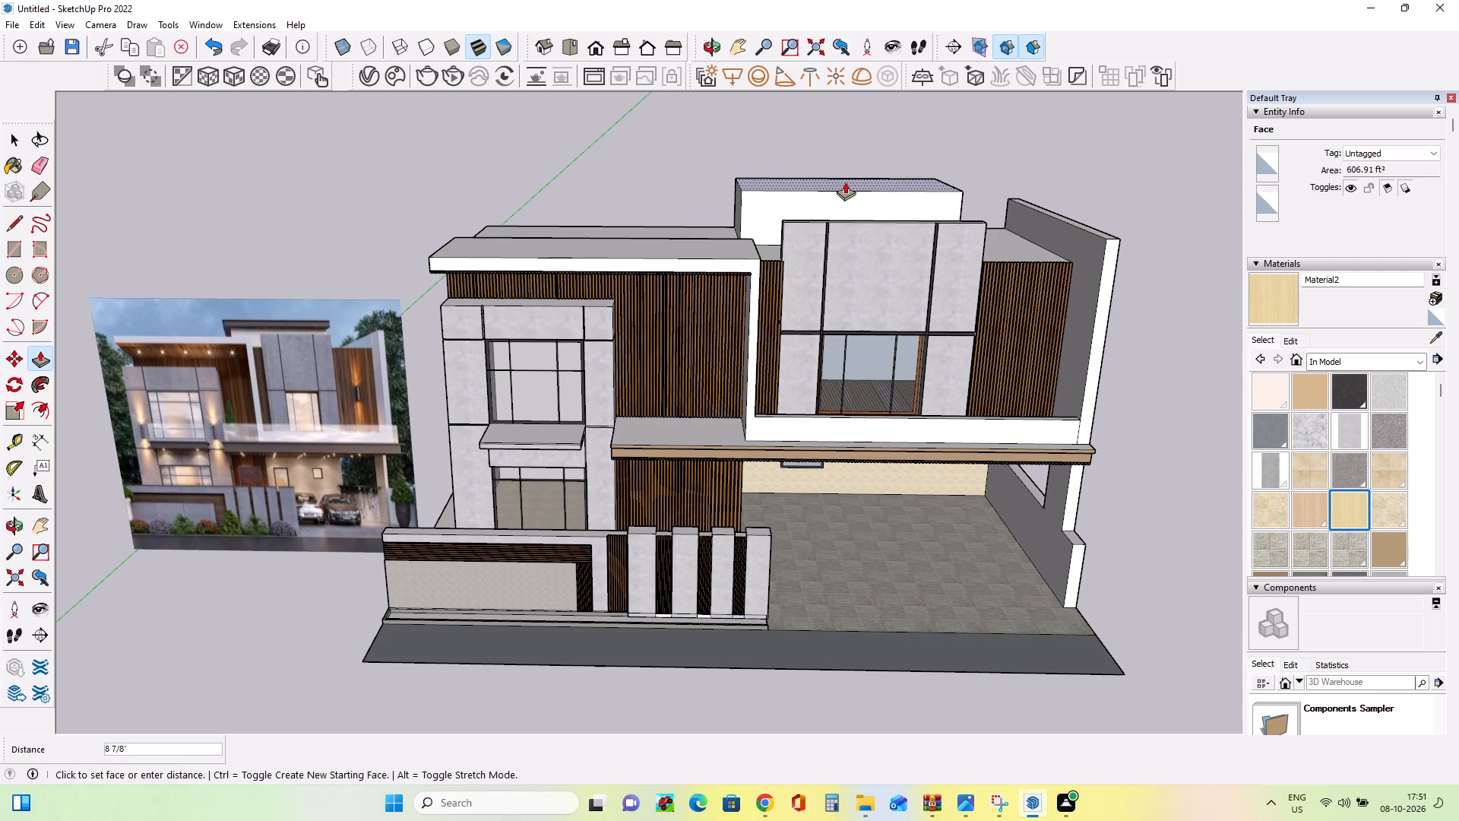
pyautogui.click(845, 184)
pyautogui.moveTo(885, 228); pyautogui.dragTo(940, 265, button='middle')
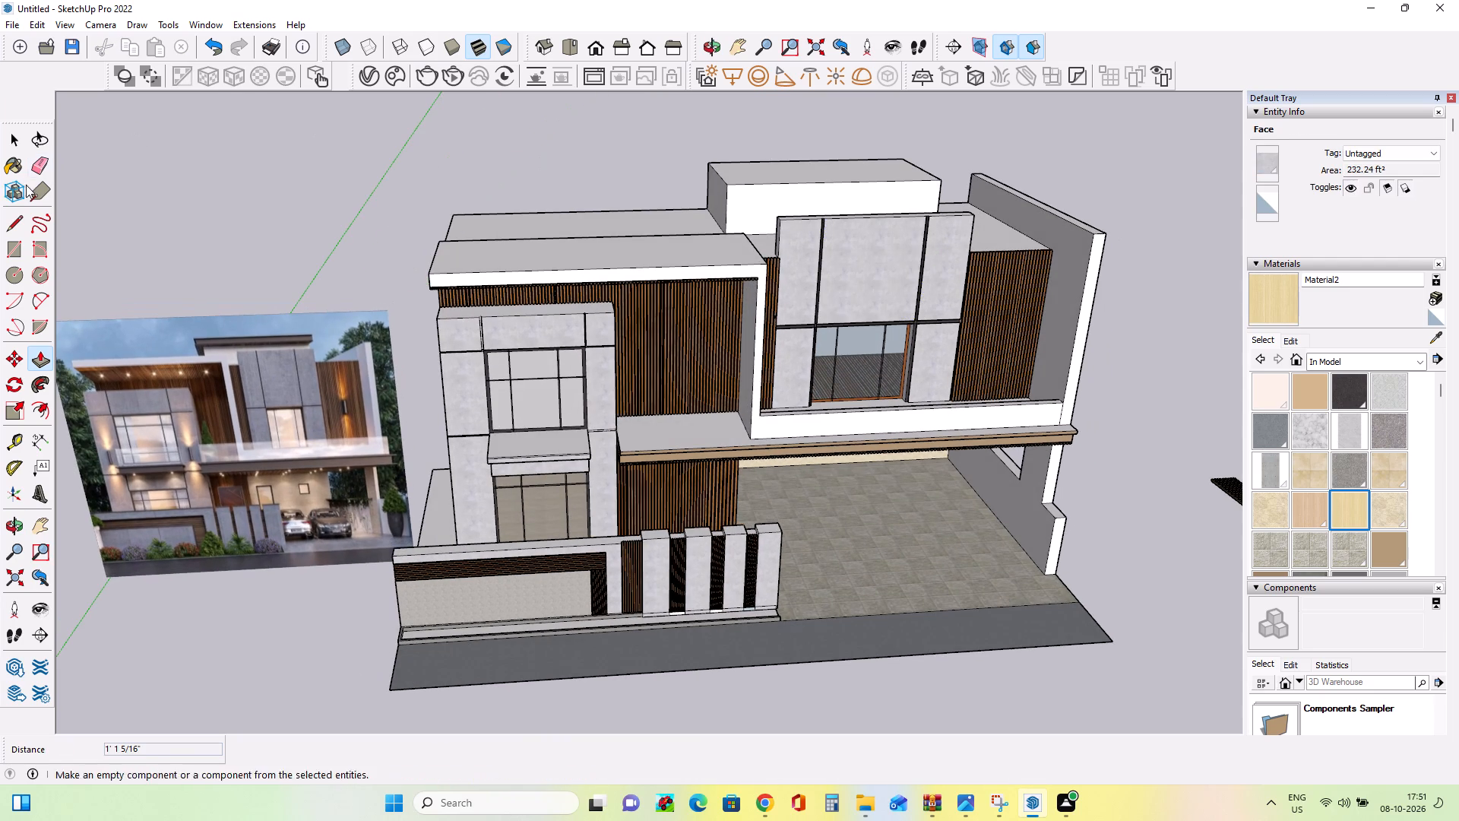
# Draw a line about 18' 2" long across the rooftop block's side face facing the reference image, just below its top edge.
pyautogui.click(18, 414)
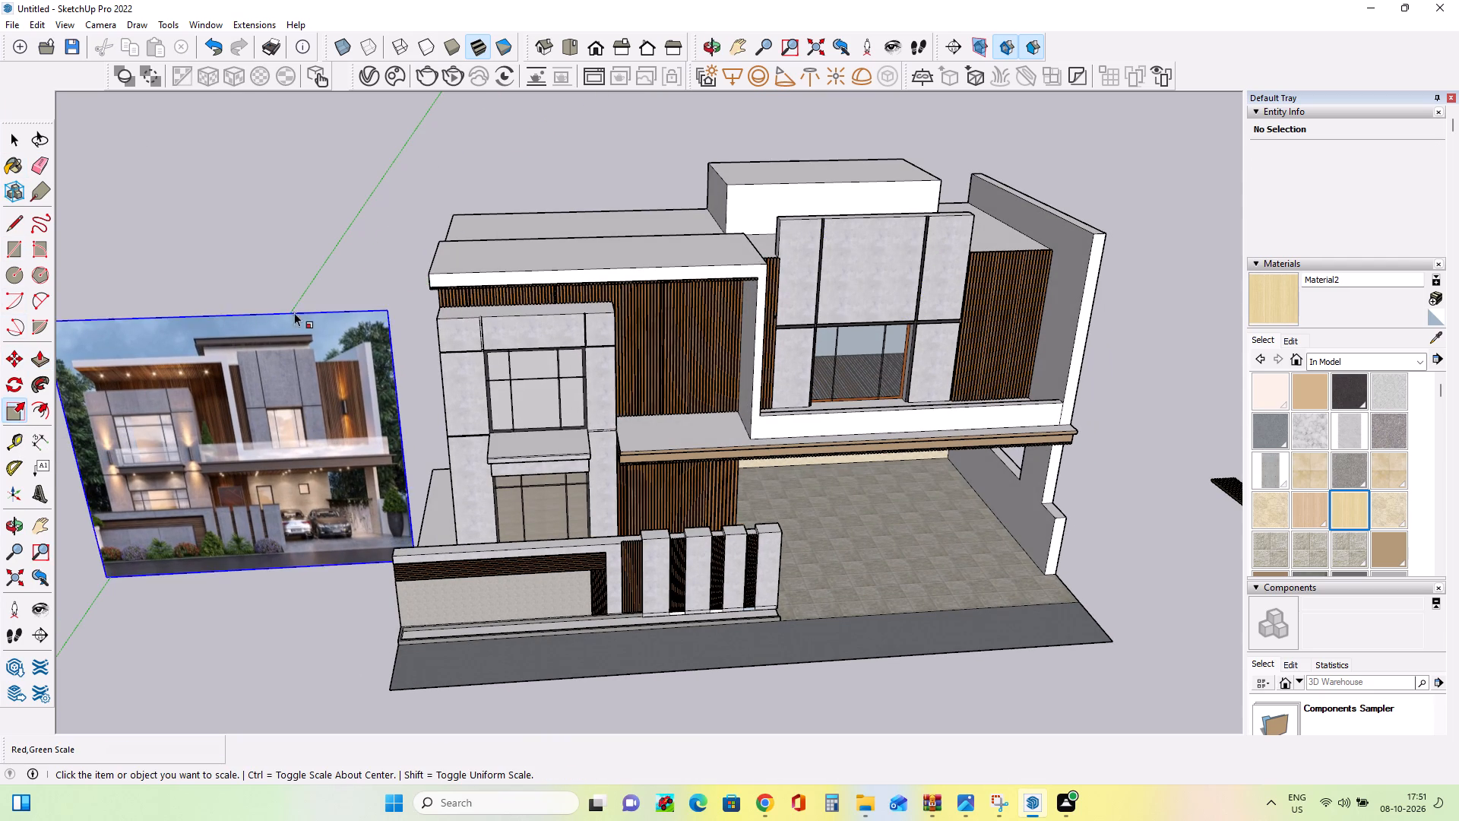
pyautogui.moveTo(737, 185); pyautogui.dragTo(745, 201, button='middle')
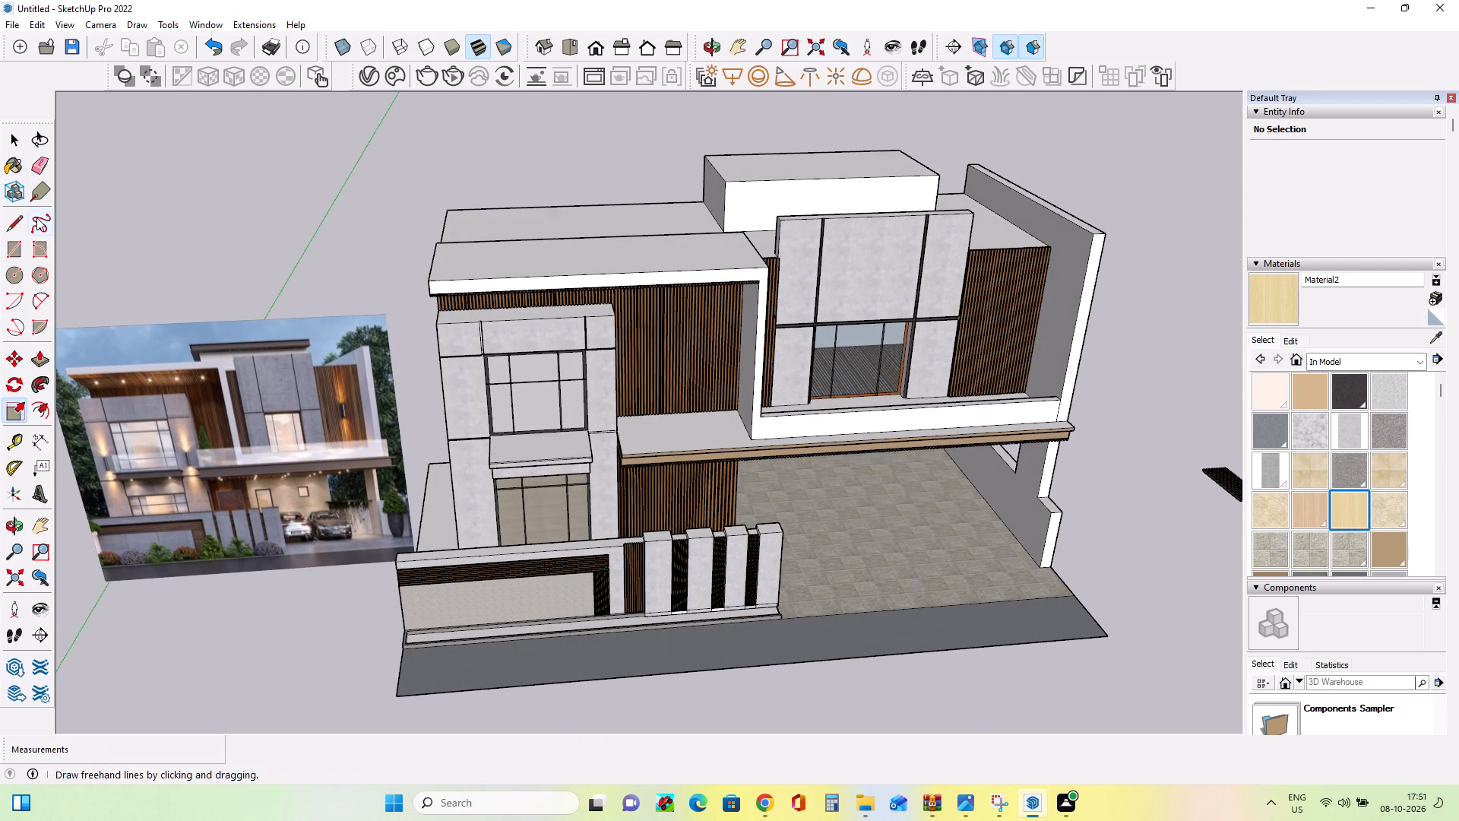
pyautogui.click(10, 218)
pyautogui.moveTo(236, 271); pyautogui.dragTo(502, 227, button='middle')
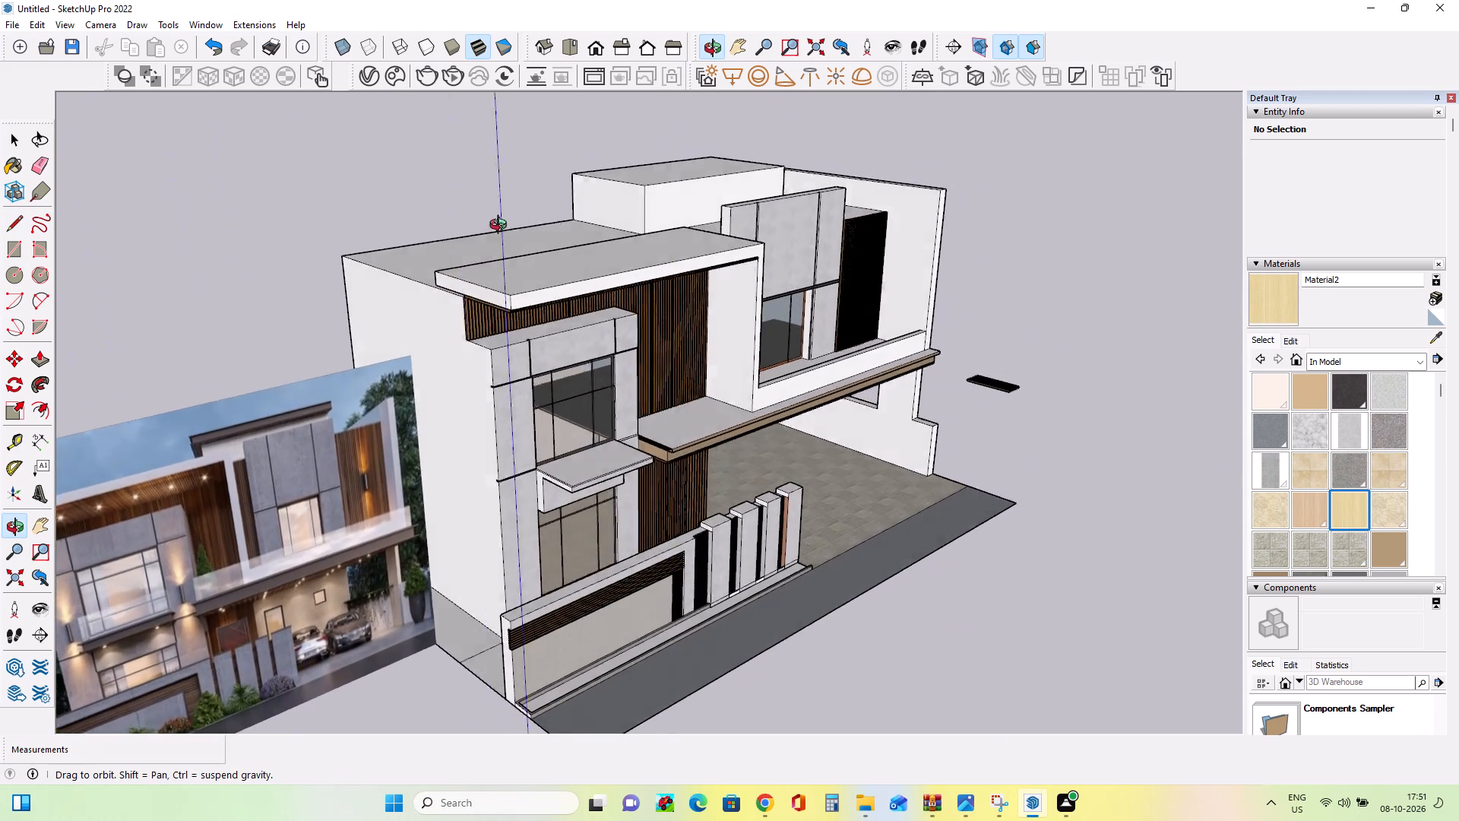
pyautogui.moveTo(502, 227); pyautogui.dragTo(527, 215, button='middle')
pyautogui.scroll(6, 530, 223)
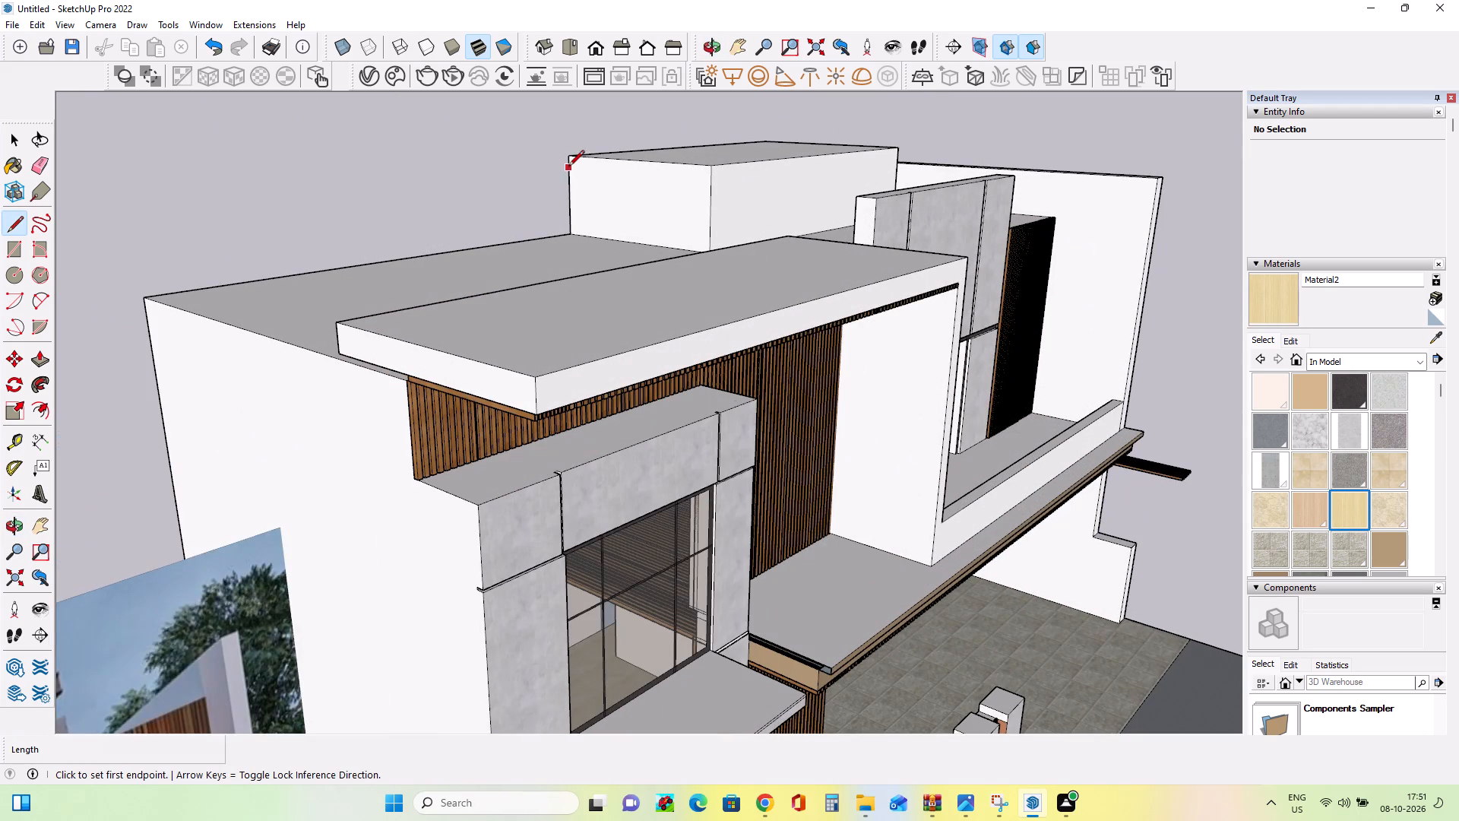
pyautogui.click(568, 167)
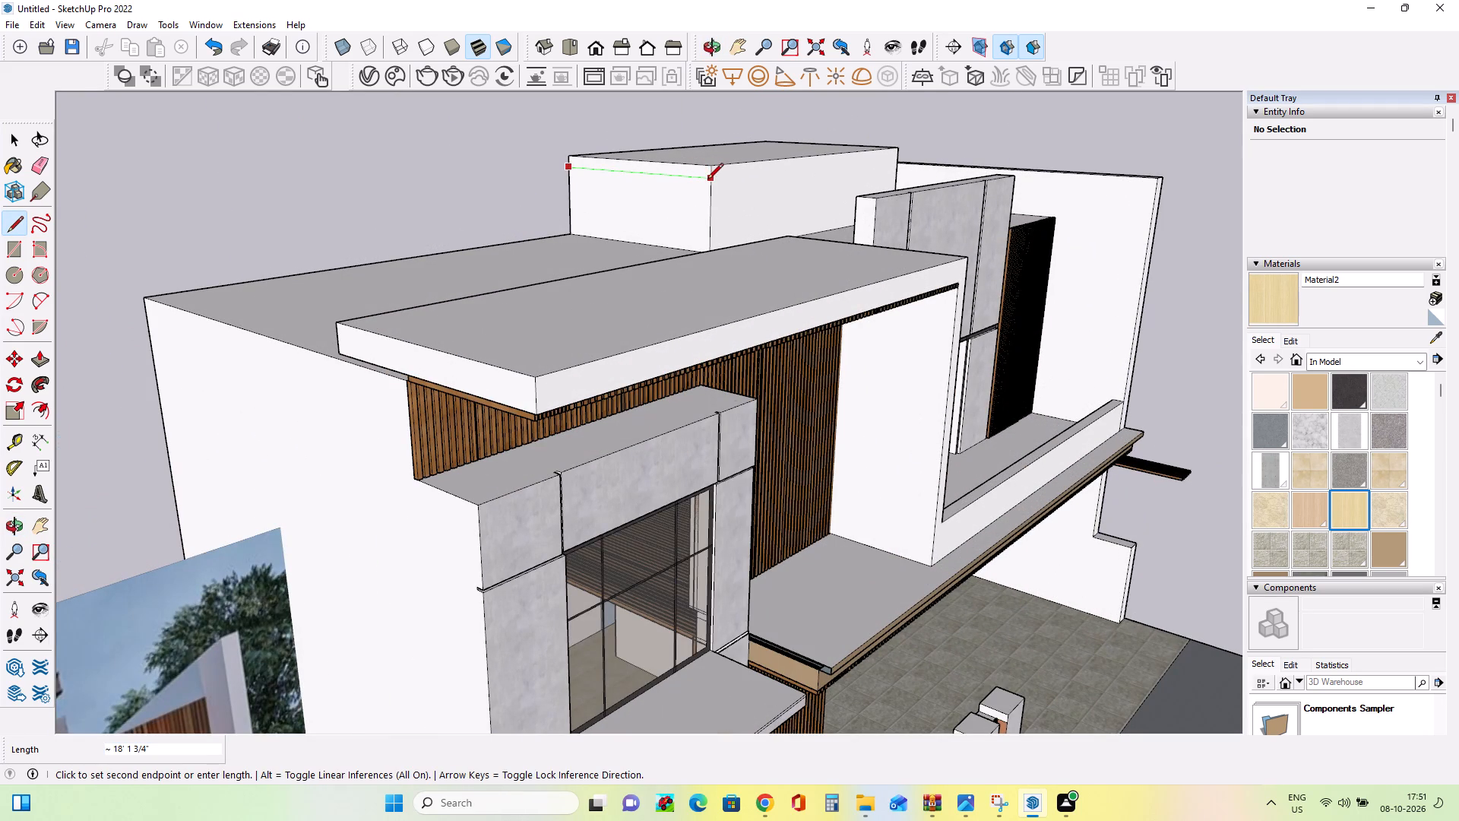
pyautogui.click(707, 180)
# Continue the line across the rooftop block's front face and opposite side face to mark a thin band under its top.
pyautogui.moveTo(755, 256); pyautogui.dragTo(432, 182, button='middle')
pyautogui.moveTo(834, 199); pyautogui.dragTo(742, 426, button='middle')
pyautogui.click(804, 141)
pyautogui.scroll(-4, 875, 160)
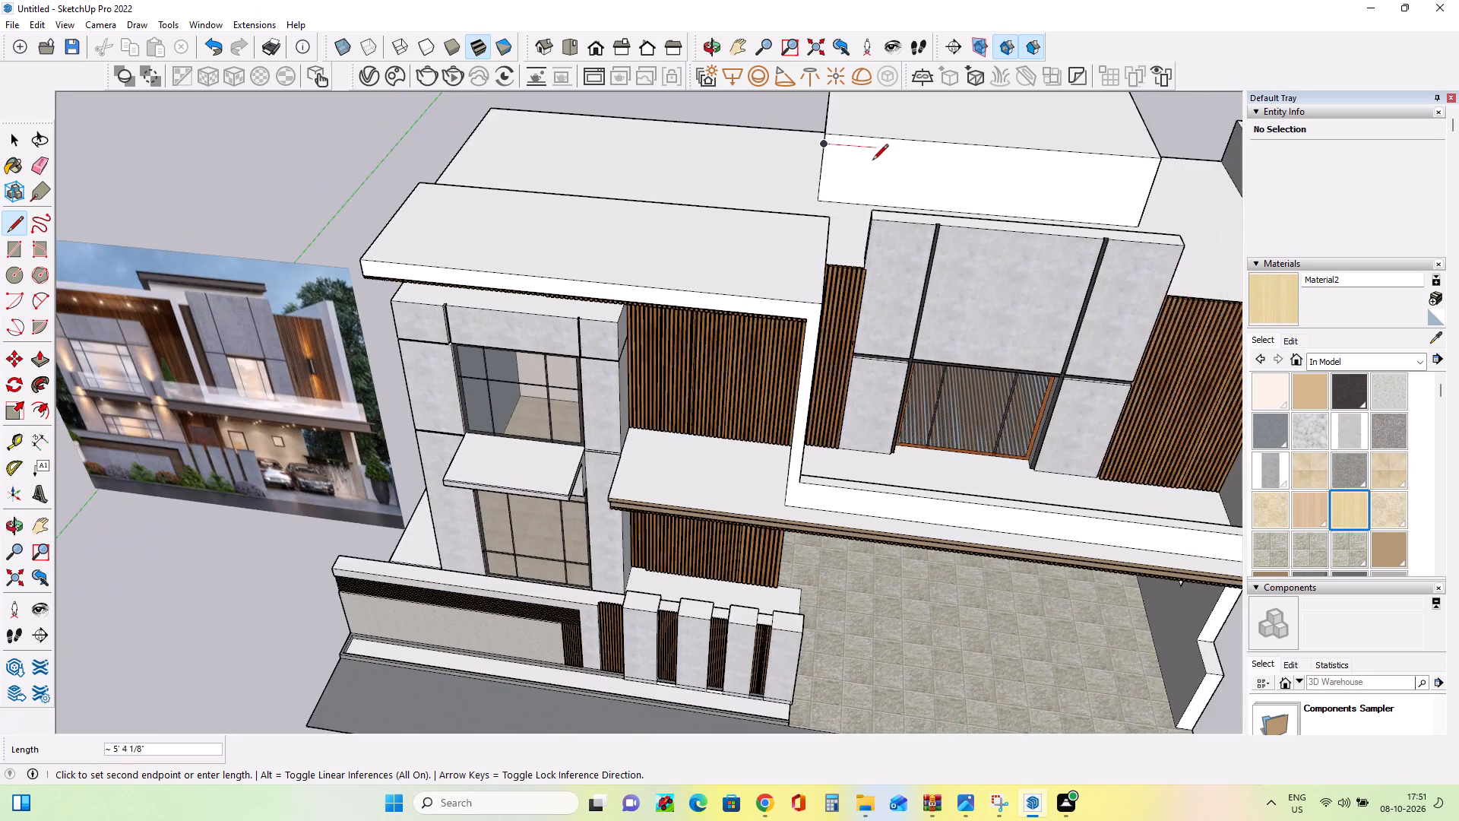
pyautogui.scroll(-3, 872, 161)
pyautogui.click(1087, 173)
pyautogui.moveTo(1076, 246); pyautogui.dragTo(973, 223, button='middle')
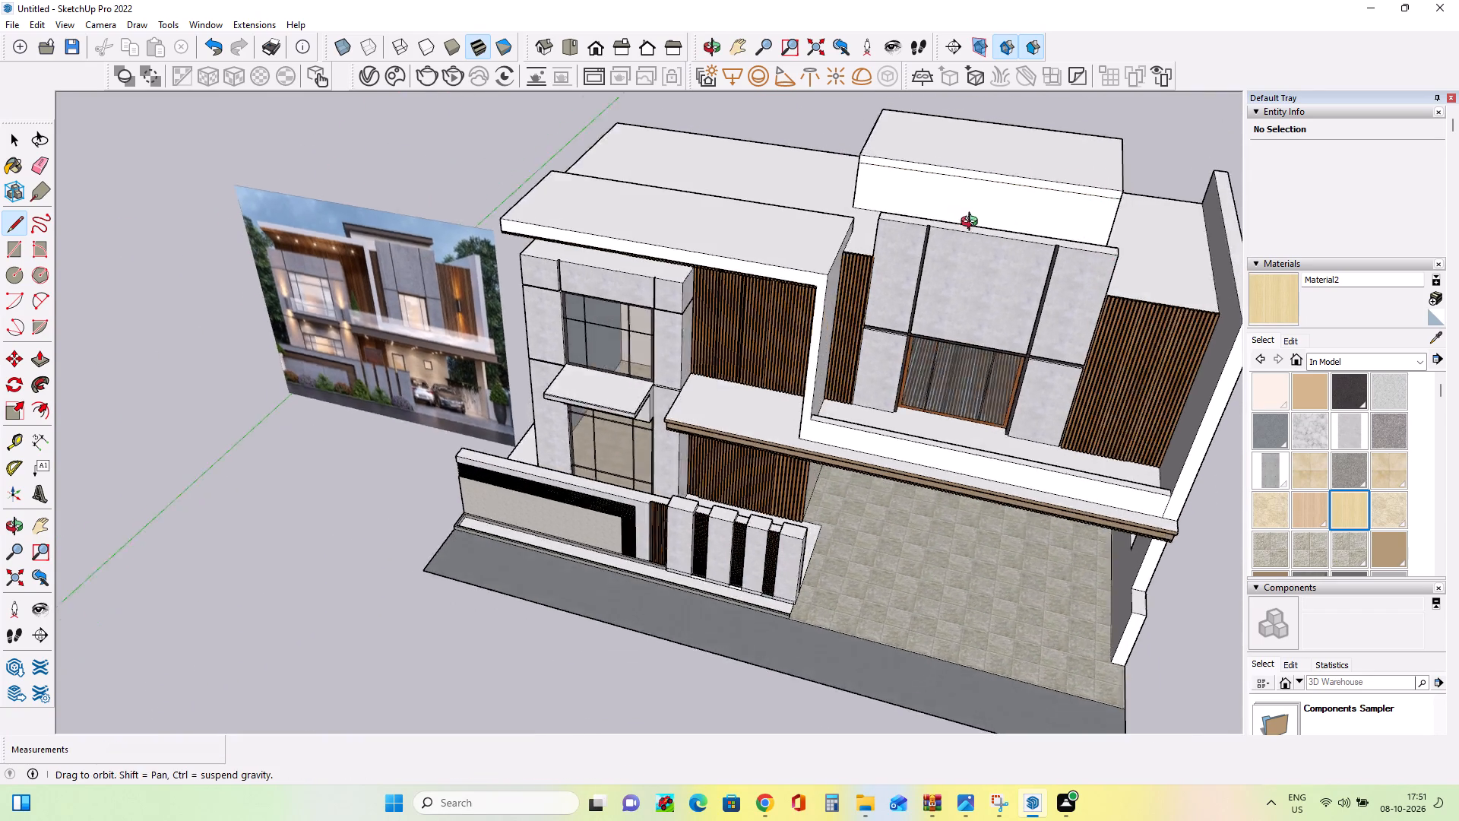
pyautogui.moveTo(973, 223); pyautogui.dragTo(831, 212, button='middle')
pyautogui.click(1159, 286)
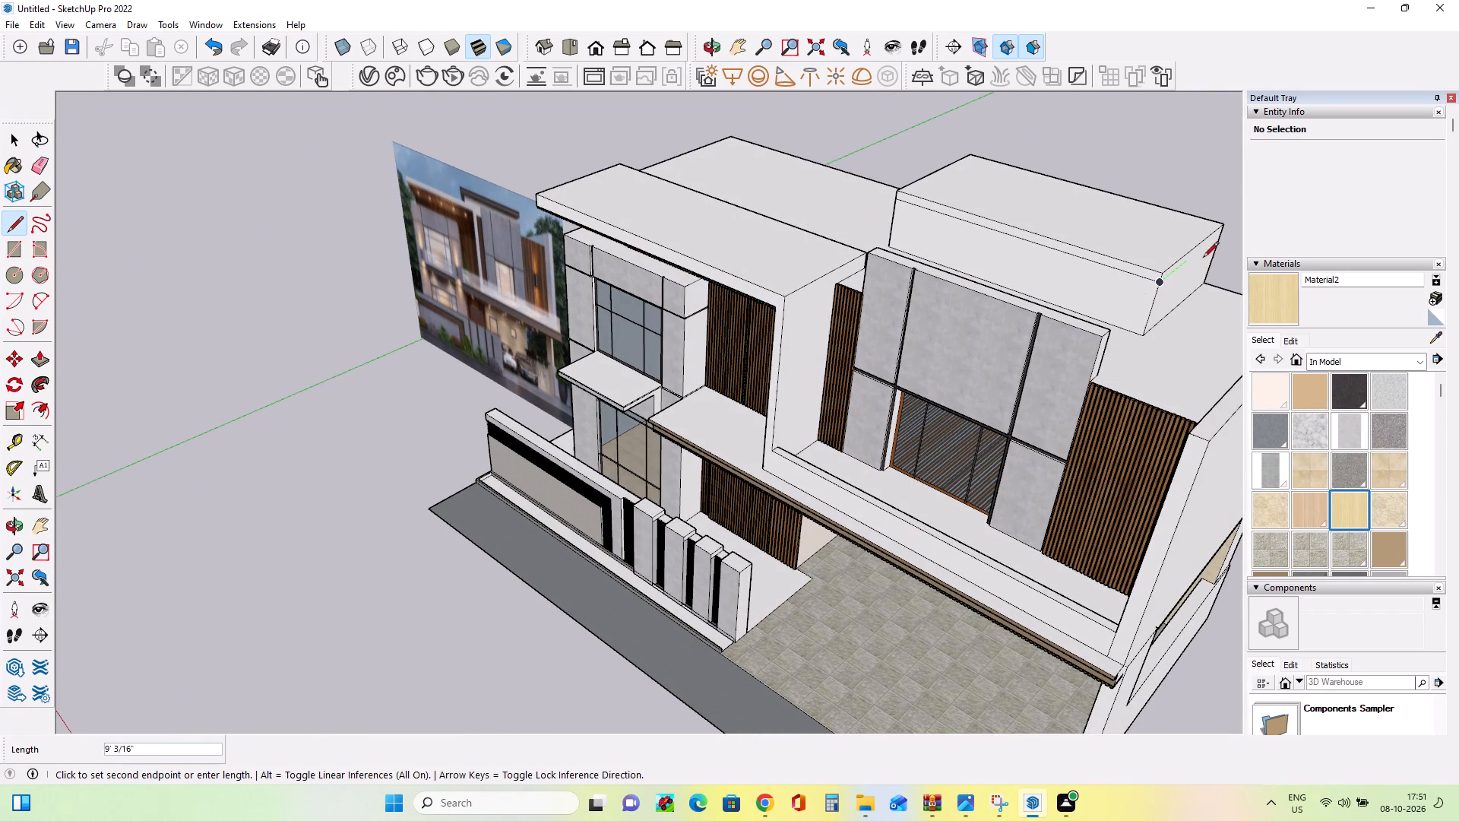
pyautogui.click(1227, 236)
# Paint the rooftop block's front band and the side band facing the reference image with brown Material8.
pyautogui.scroll(-2, 719, 376)
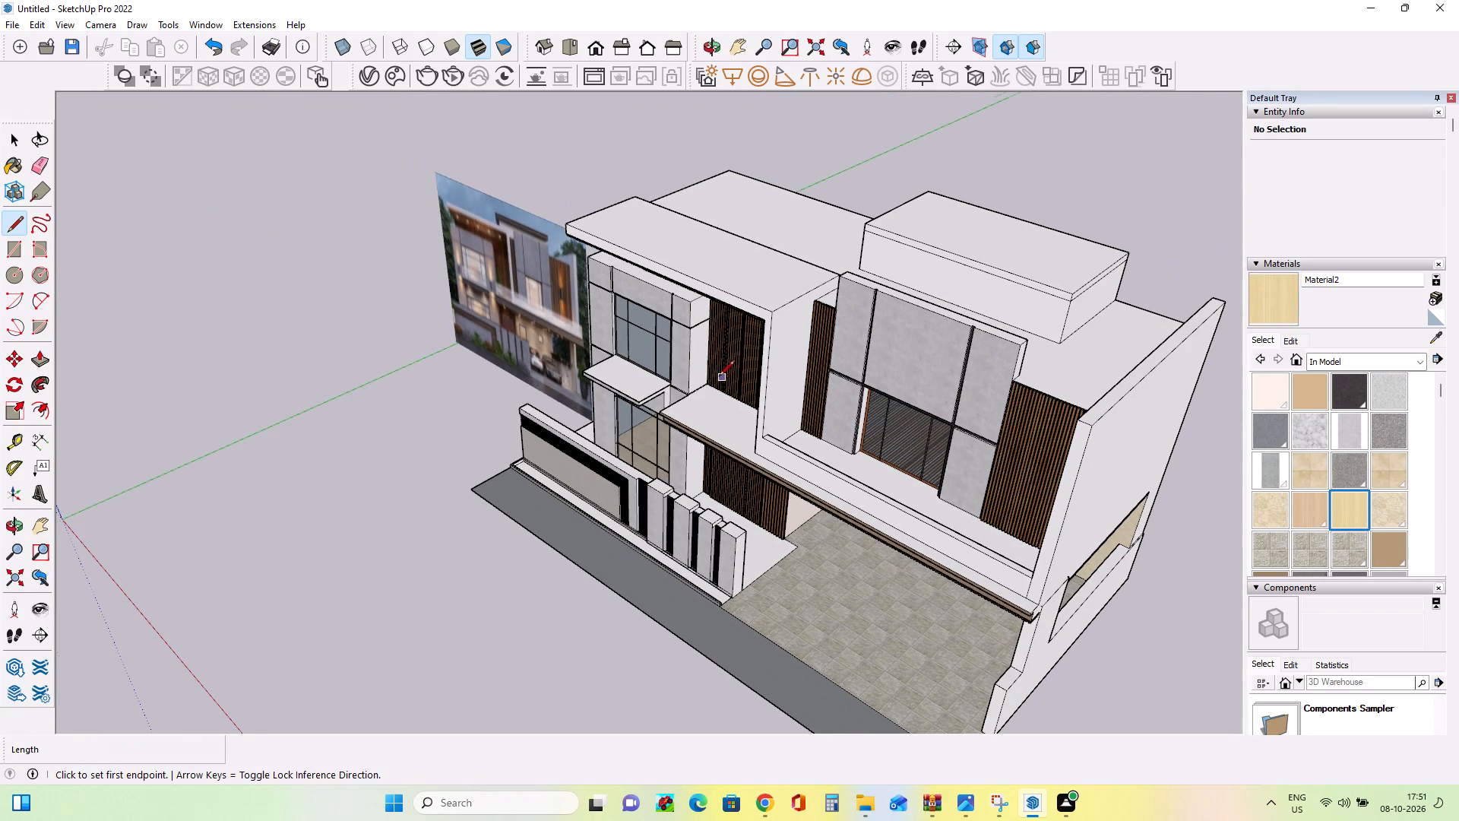
pyautogui.scroll(-2, 1351, 546)
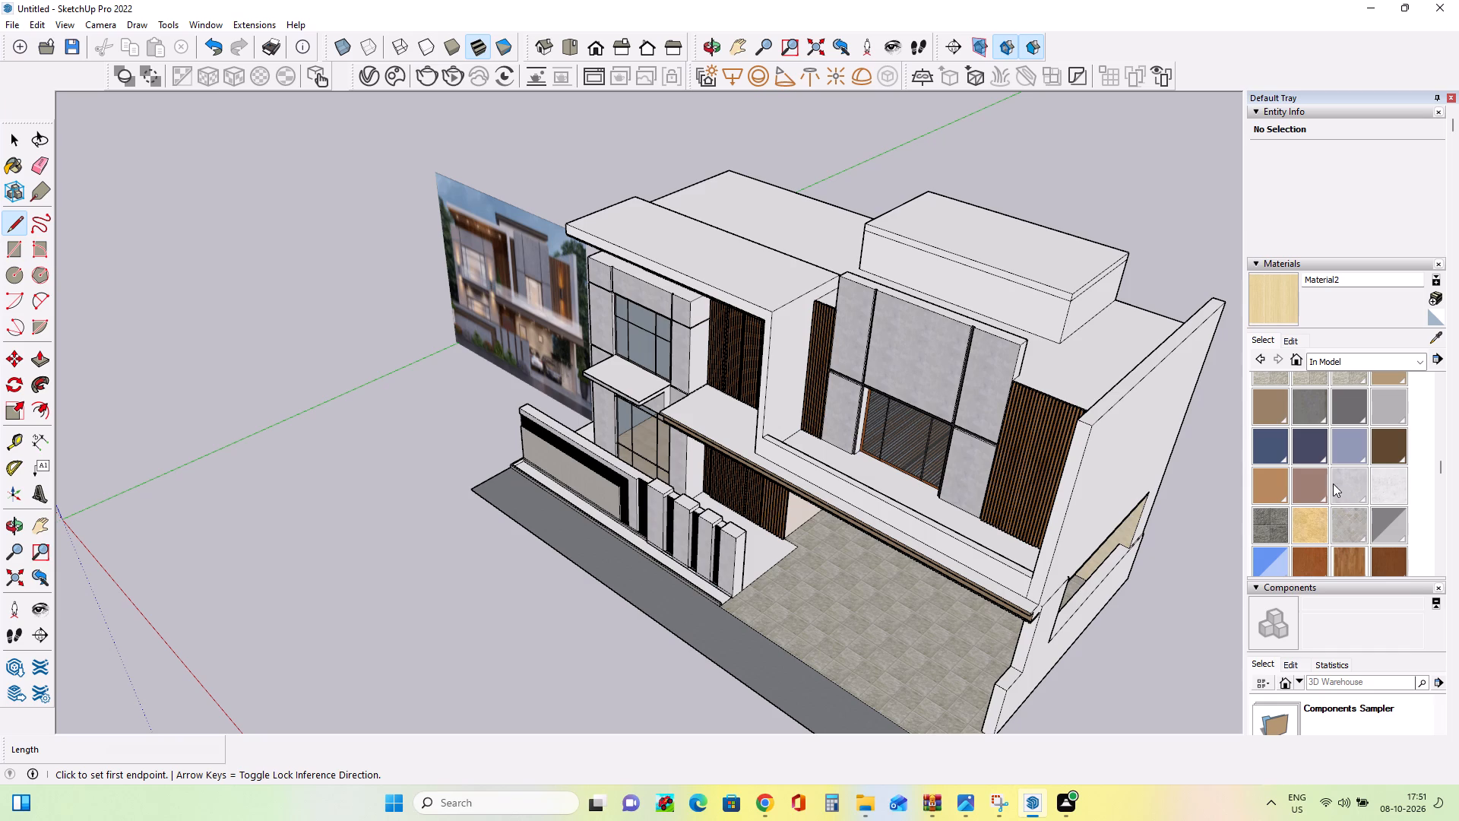
pyautogui.click(1277, 411)
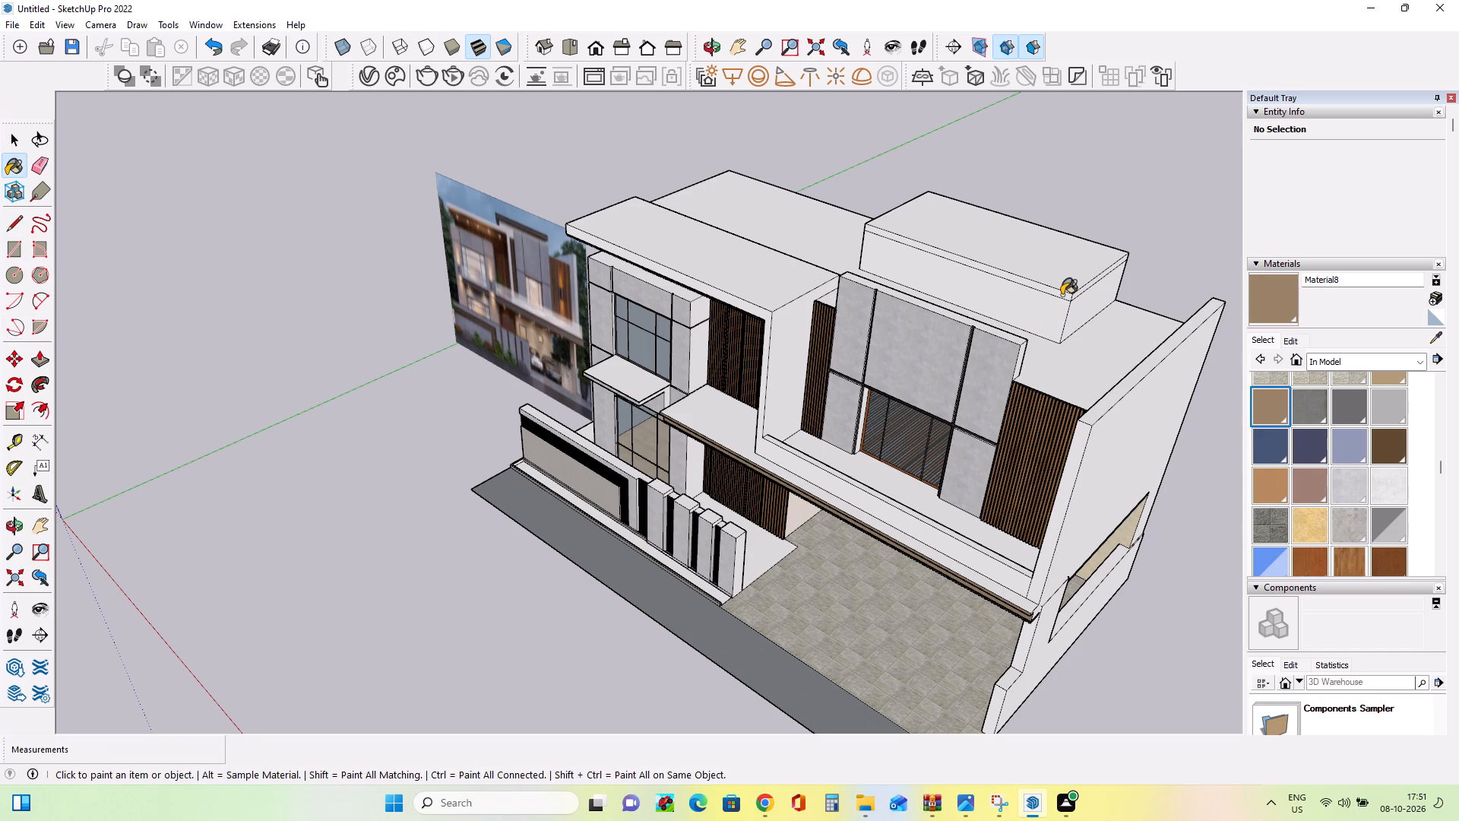
pyautogui.click(1062, 295)
pyautogui.click(1078, 296)
pyautogui.click(1077, 291)
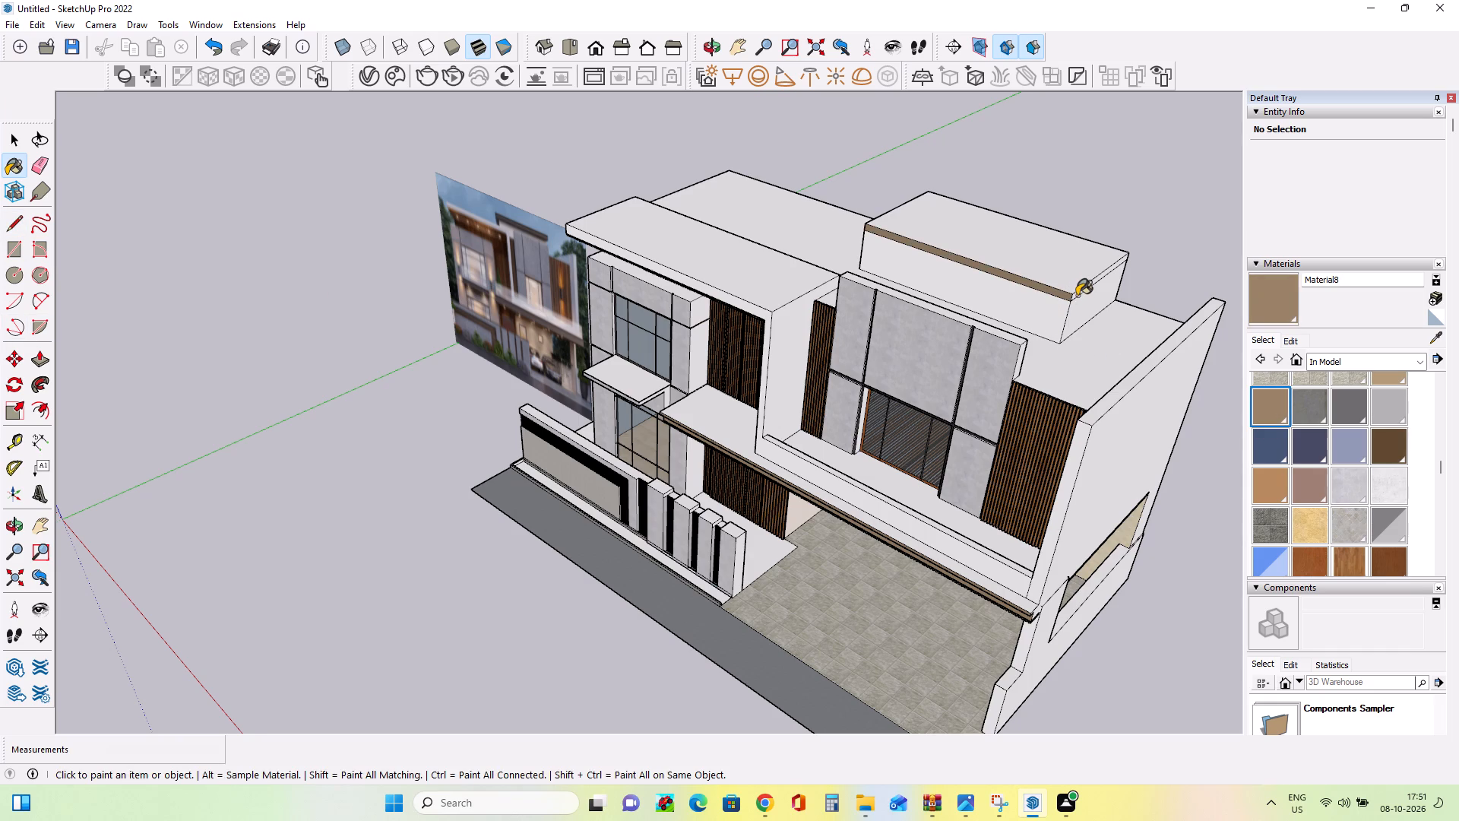
pyautogui.click(1077, 296)
pyautogui.scroll(9, 1077, 293)
pyautogui.click(1081, 297)
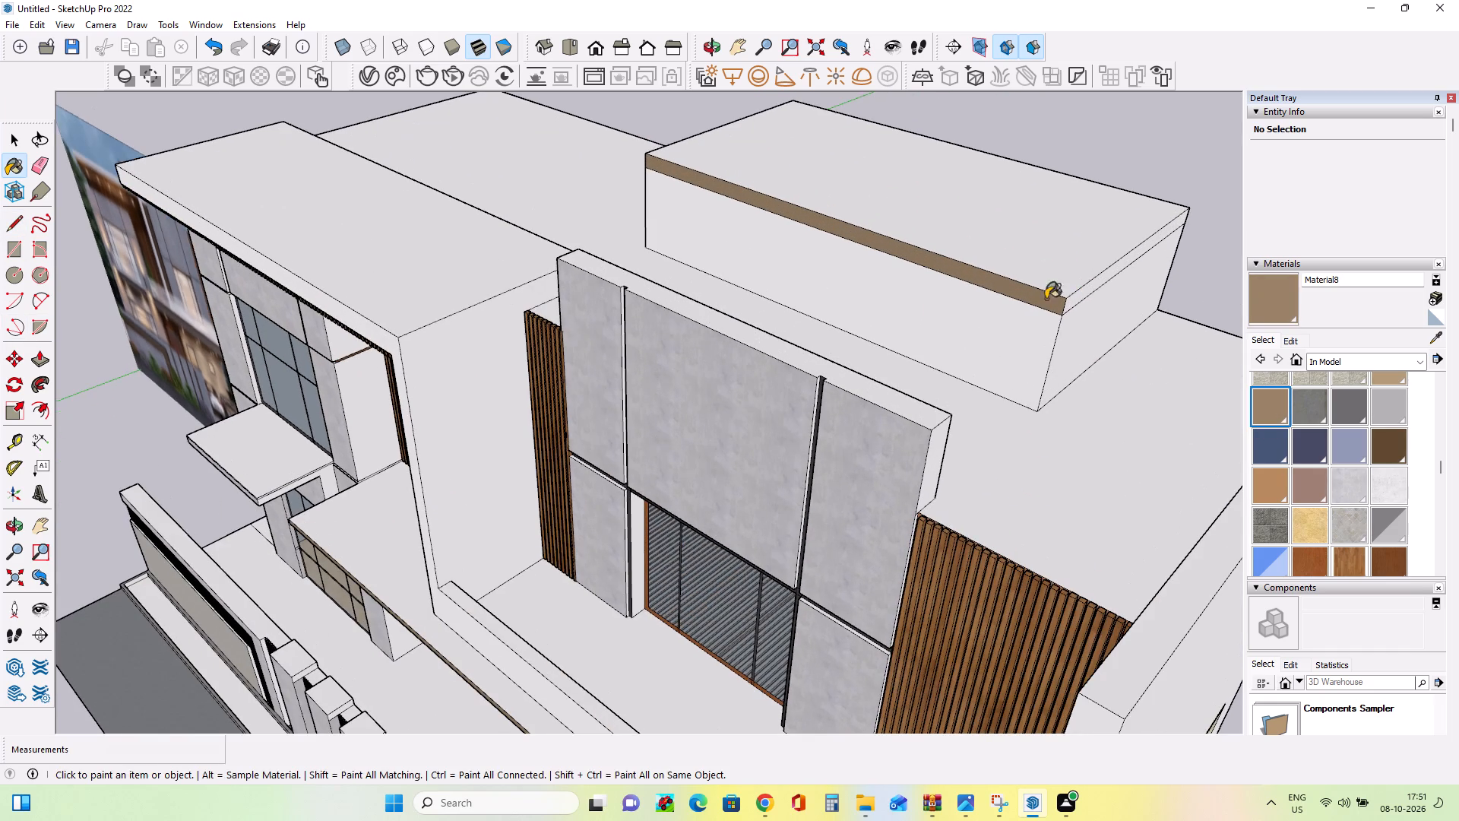
pyautogui.moveTo(694, 355); pyautogui.dragTo(1245, 255, button='middle')
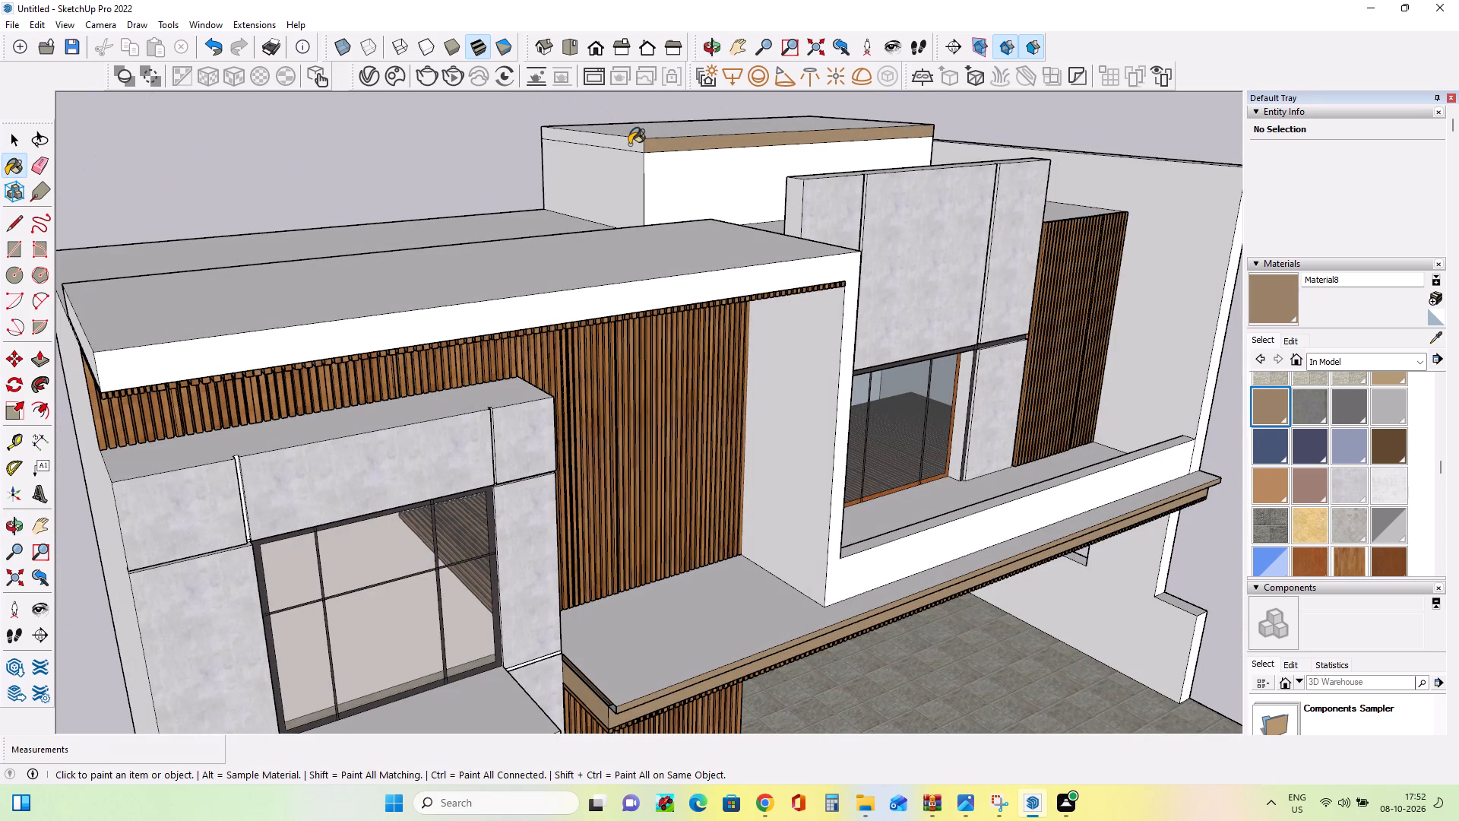
pyautogui.click(629, 144)
# Push/Pull the rooftop block's brown band outward: about 9" on the reference-image side, 1' 2 9/16" at the front, 7" on the opposite side.
pyautogui.click(35, 359)
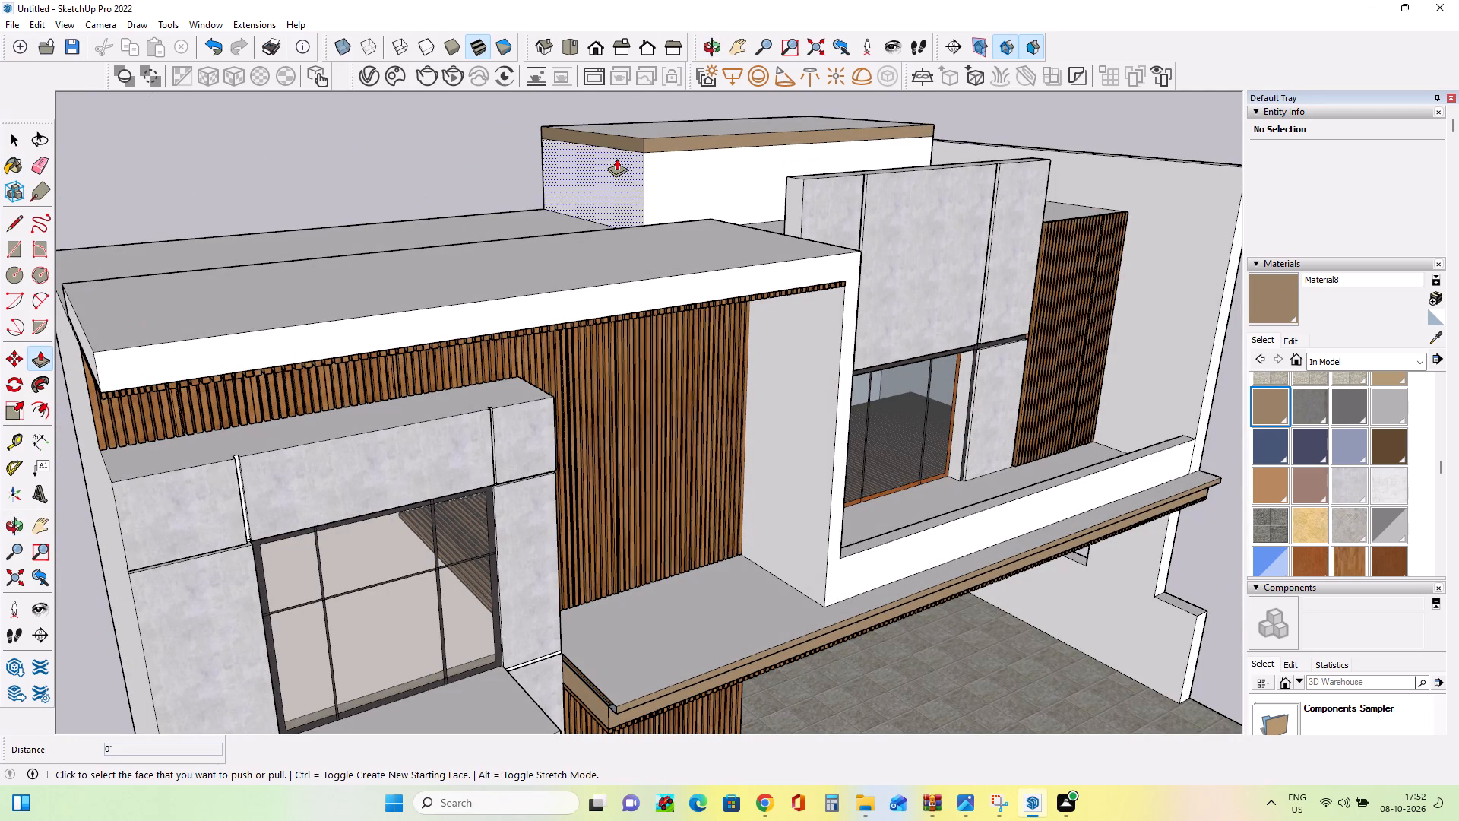
pyautogui.click(624, 141)
pyautogui.click(616, 144)
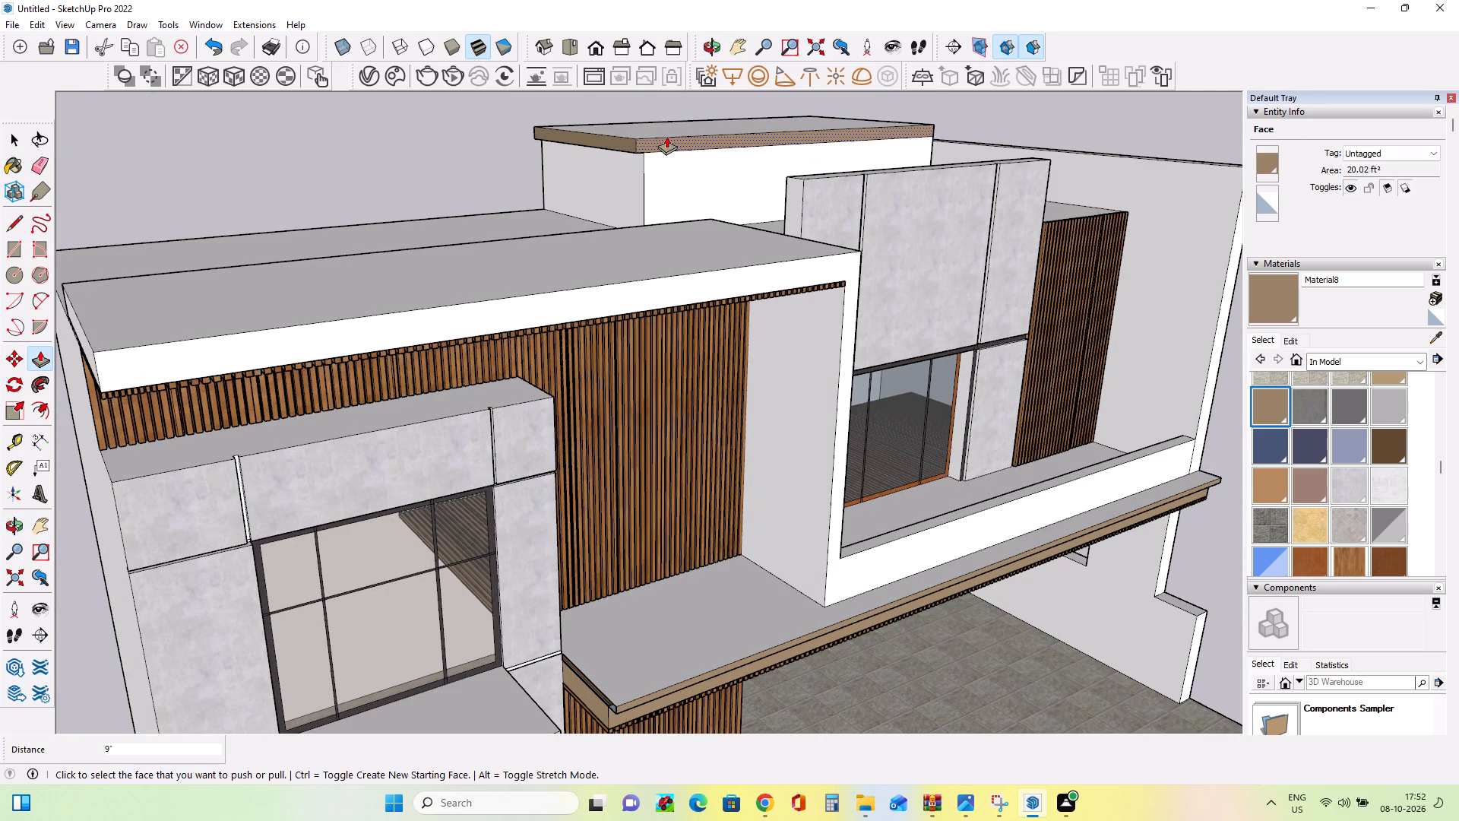
pyautogui.click(668, 135)
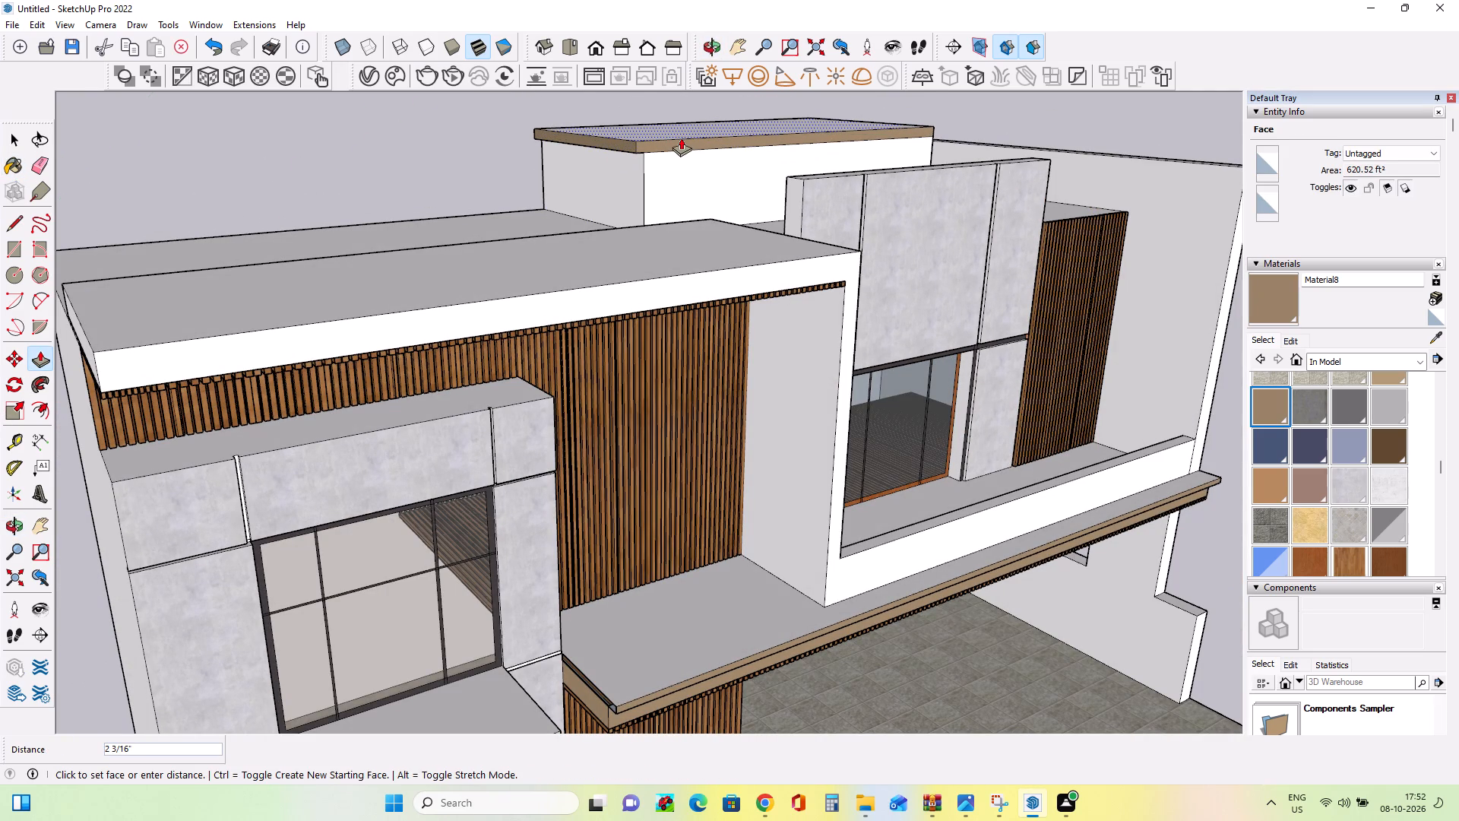
pyautogui.press('Escape')
pyautogui.click(681, 138)
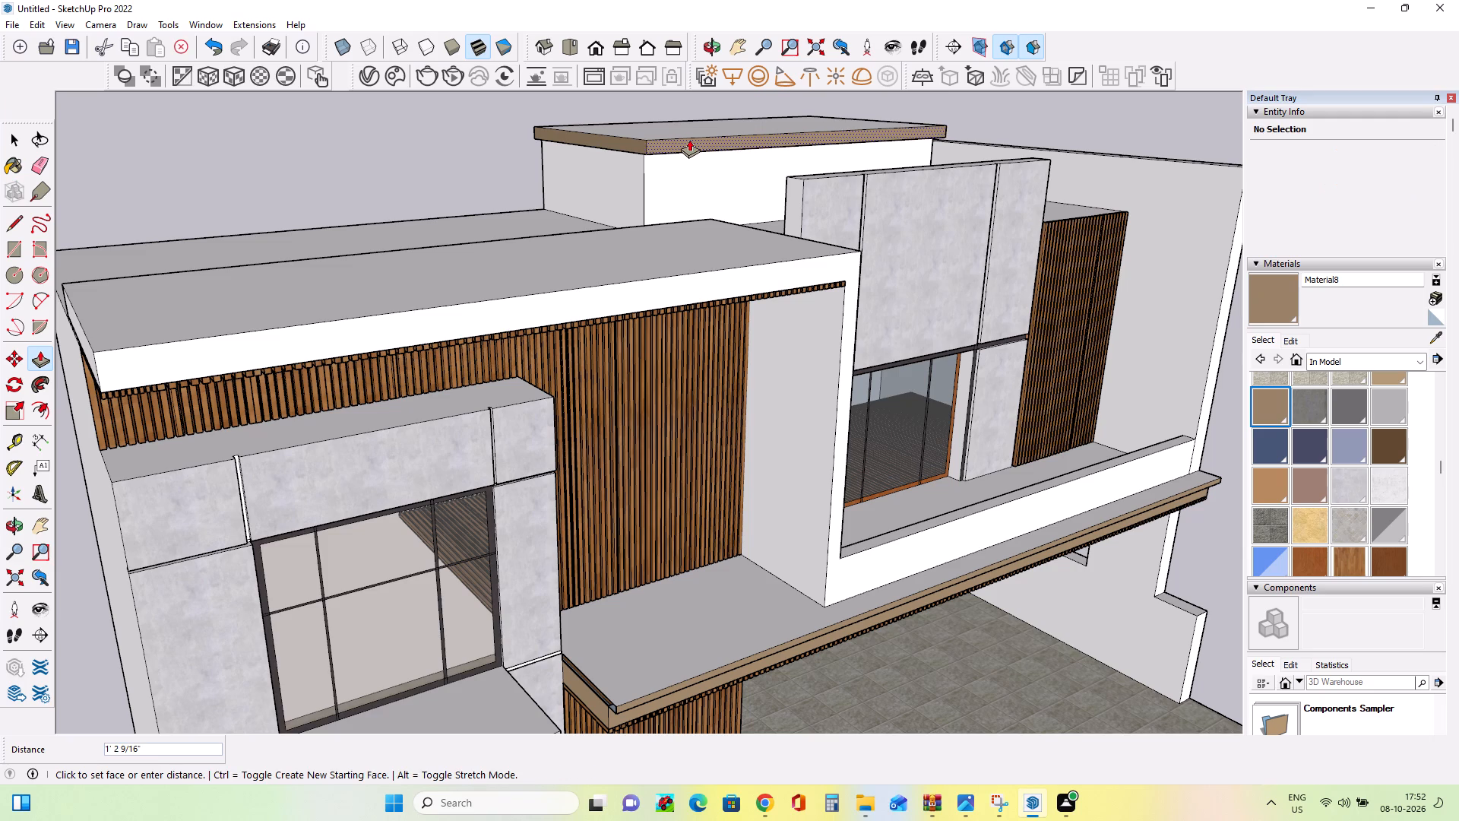
pyautogui.click(689, 139)
pyautogui.moveTo(782, 207); pyautogui.dragTo(283, 249, button='middle')
pyautogui.scroll(-4, 759, 276)
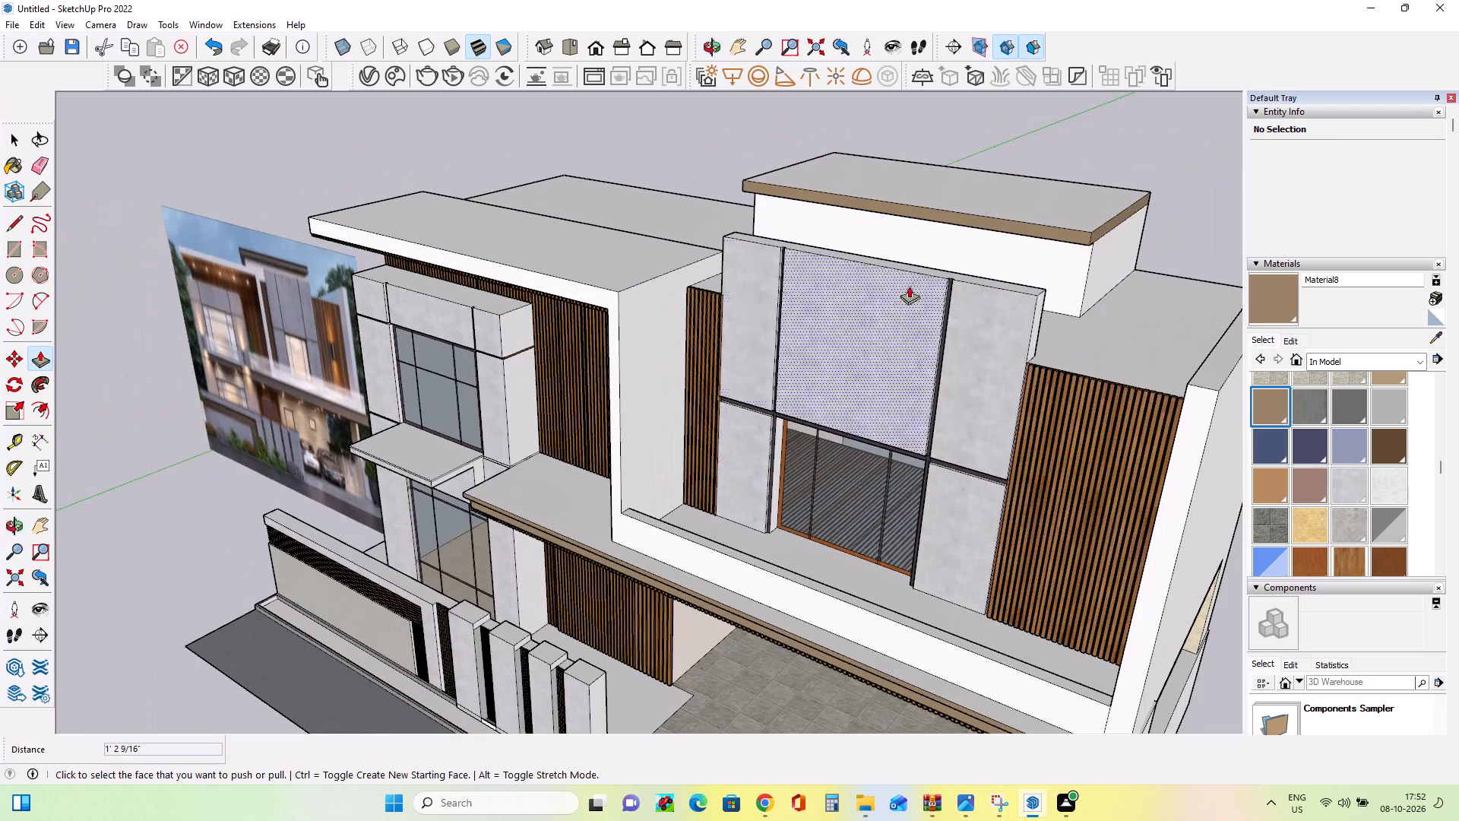
pyautogui.click(1111, 227)
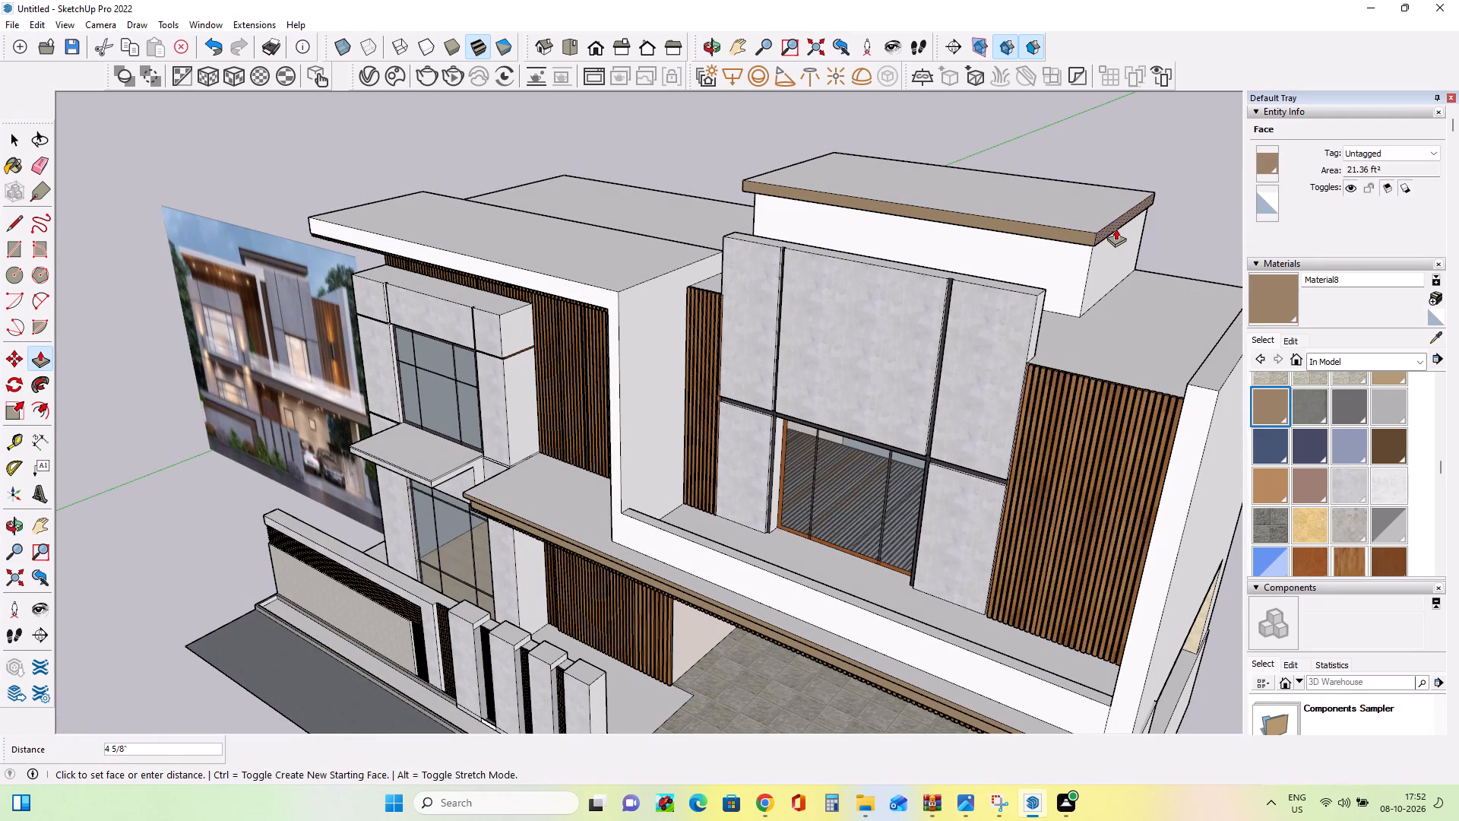
pyautogui.click(1118, 229)
# Check the roof edge in the reference image and Push/Pull the rooftop block's top up by about 9".
pyautogui.moveTo(984, 311); pyautogui.dragTo(1063, 252, button='middle')
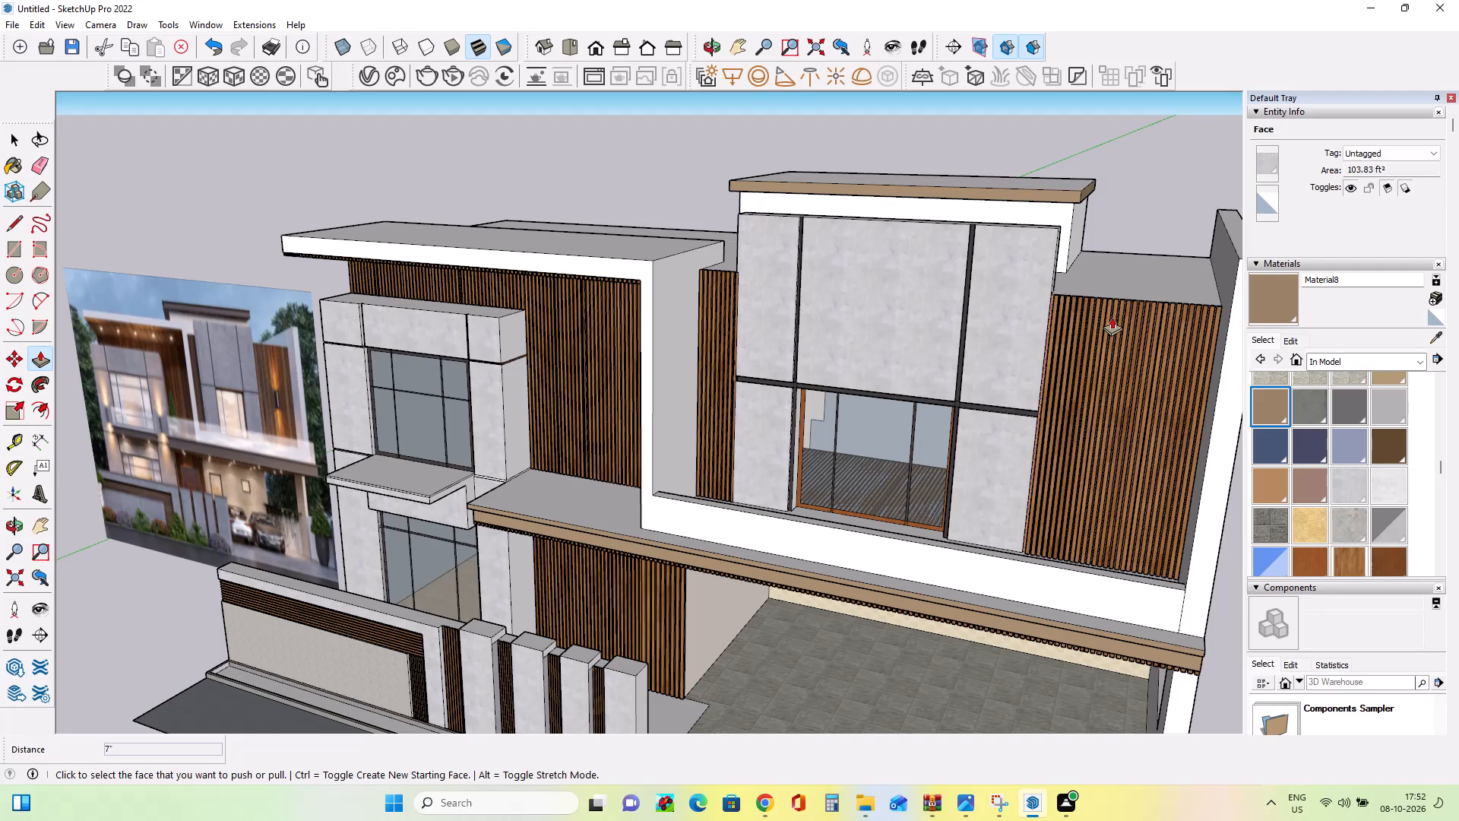
pyautogui.scroll(9, 212, 312)
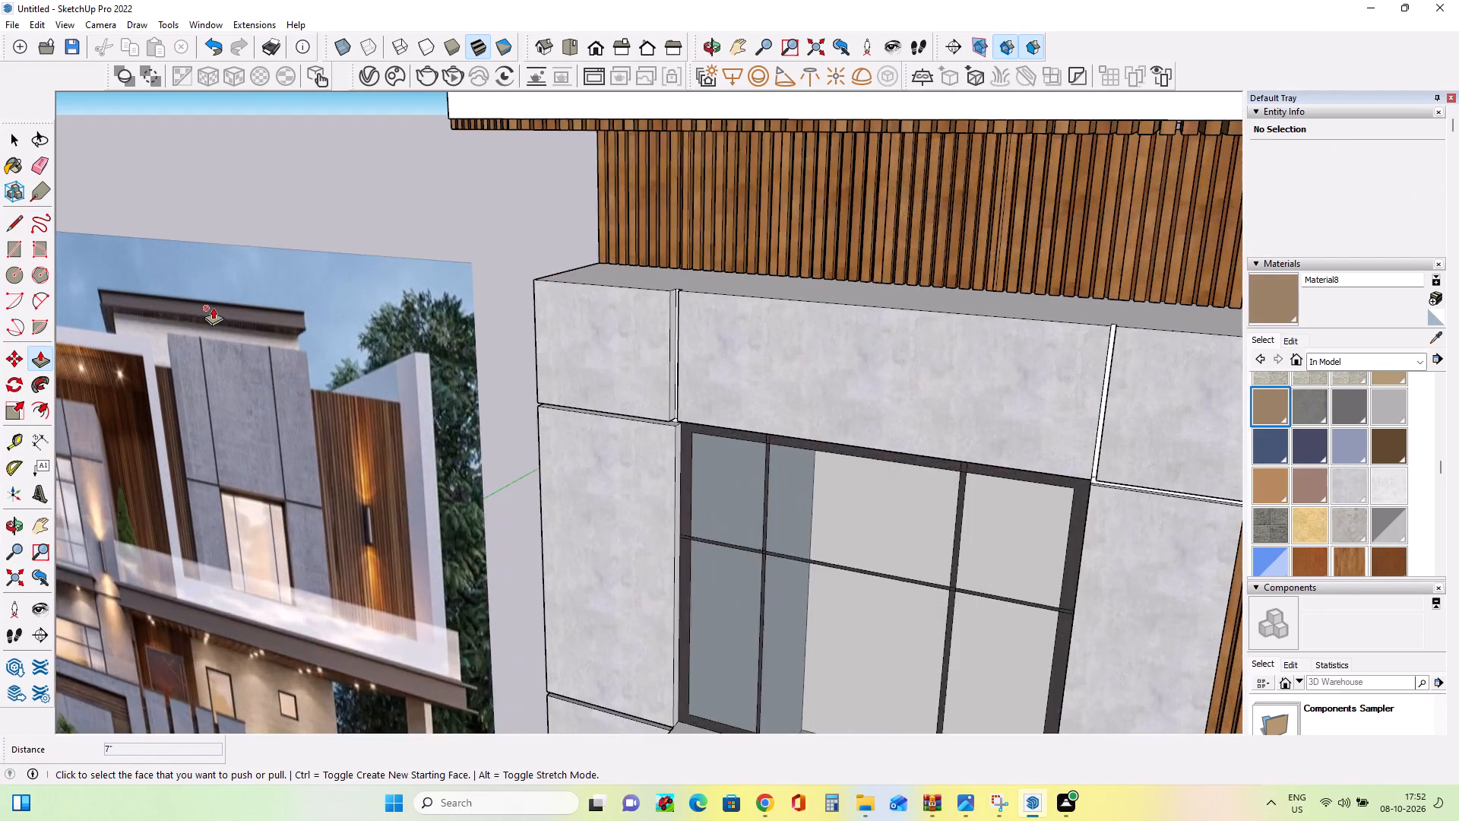
pyautogui.scroll(4, 213, 307)
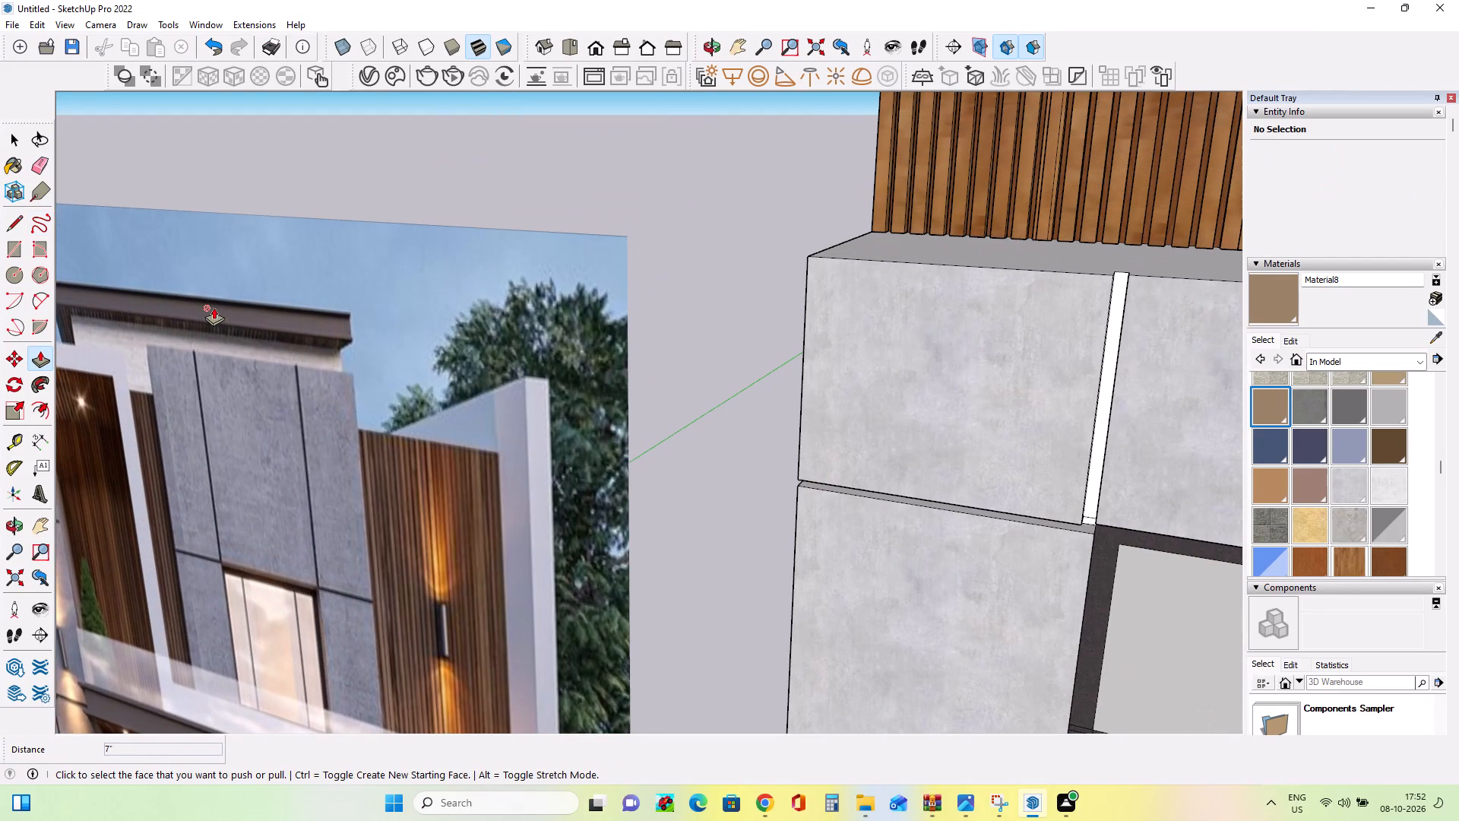
pyautogui.scroll(-17, 214, 307)
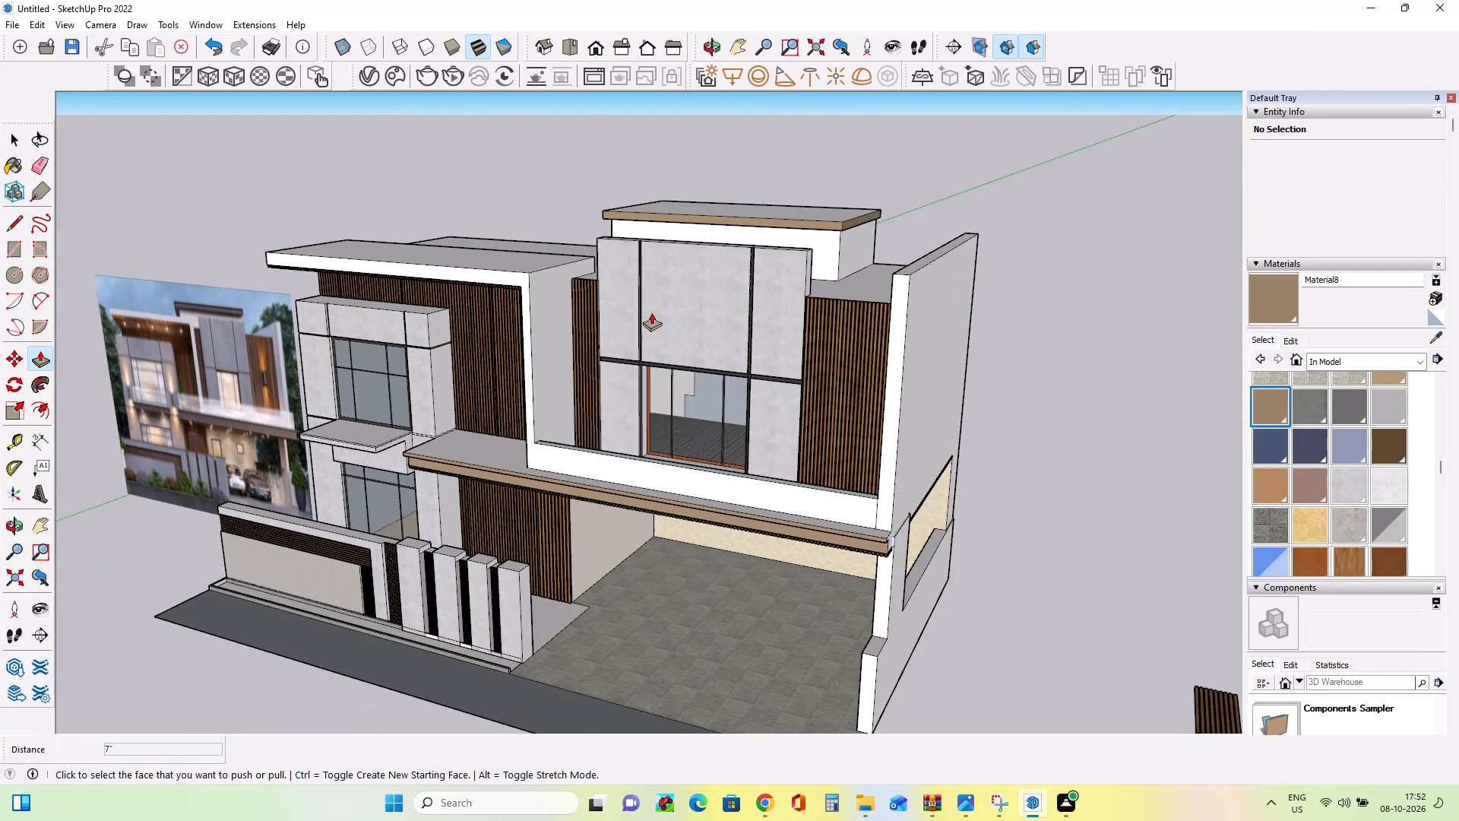
pyautogui.moveTo(669, 337); pyautogui.dragTo(692, 372, button='middle')
pyautogui.click(711, 202)
pyautogui.click(715, 197)
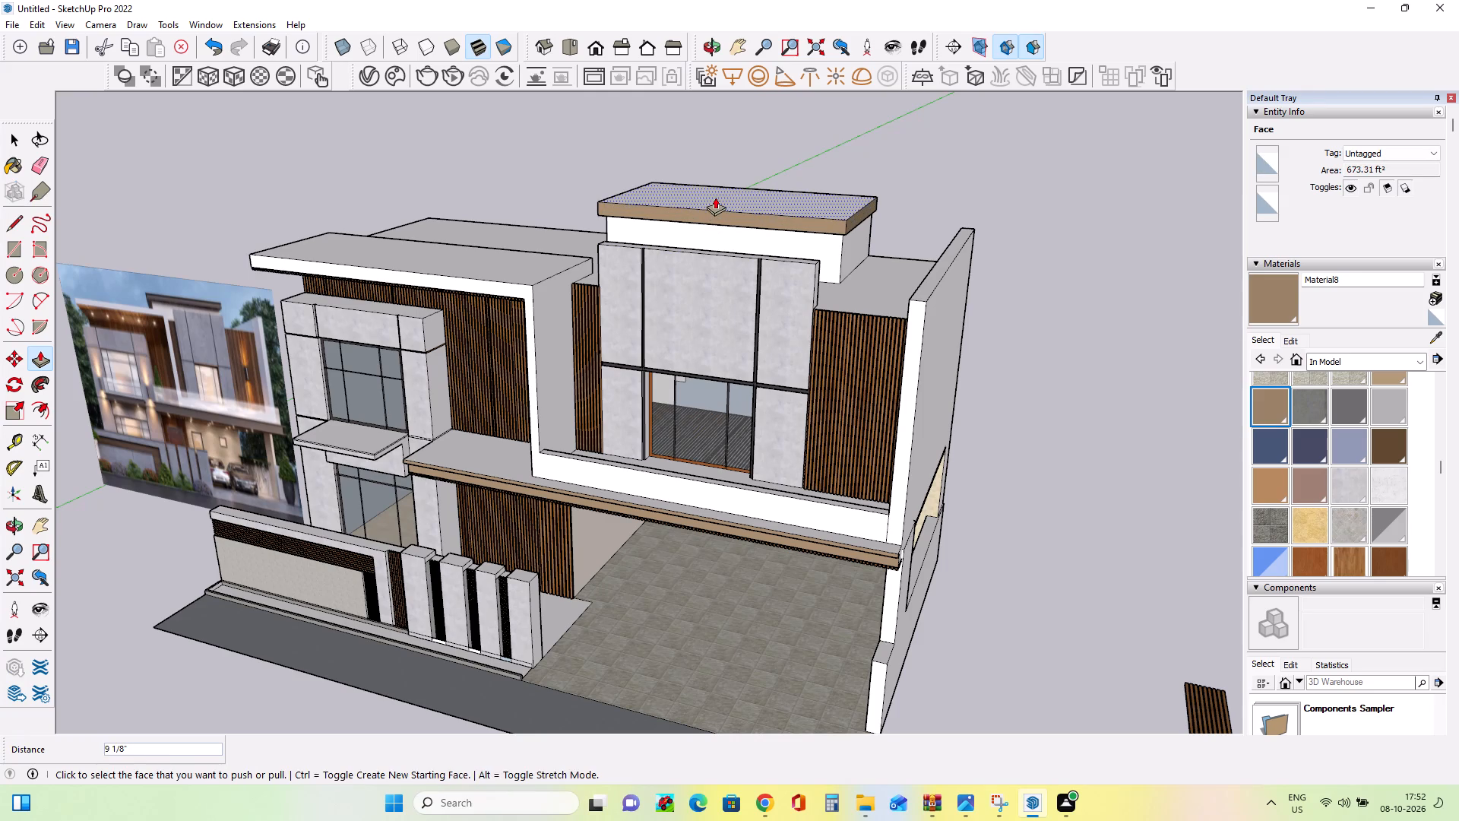
# Draw a line across the front face of the rooftop block's brown band, just below its top edge.
pyautogui.moveTo(696, 306); pyautogui.dragTo(745, 265, button='middle')
pyautogui.scroll(4, 695, 205)
pyautogui.moveTo(679, 223); pyautogui.dragTo(680, 223, button='middle')
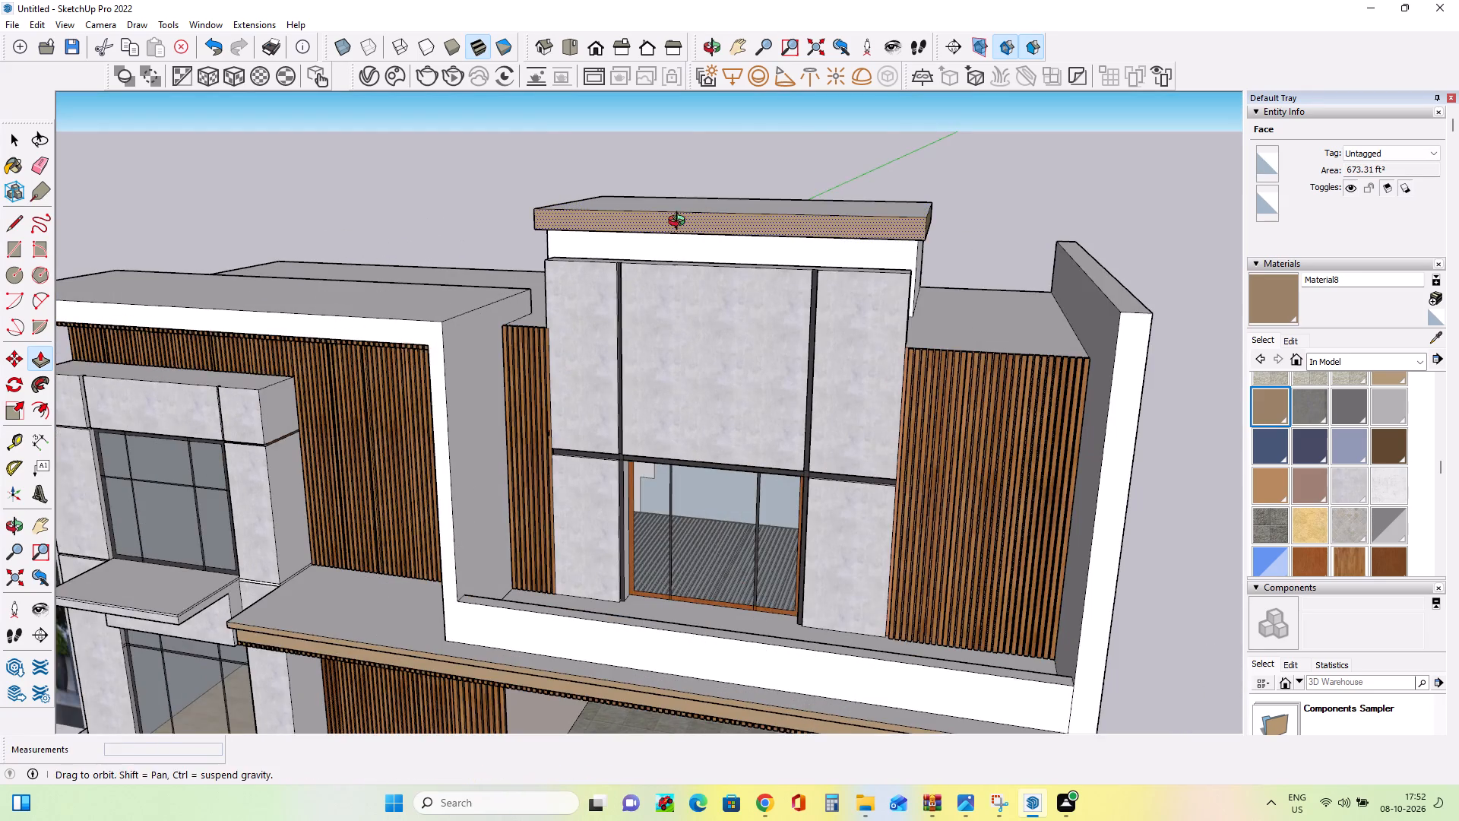
pyautogui.moveTo(680, 223); pyautogui.dragTo(745, 234, button='middle')
pyautogui.click(10, 222)
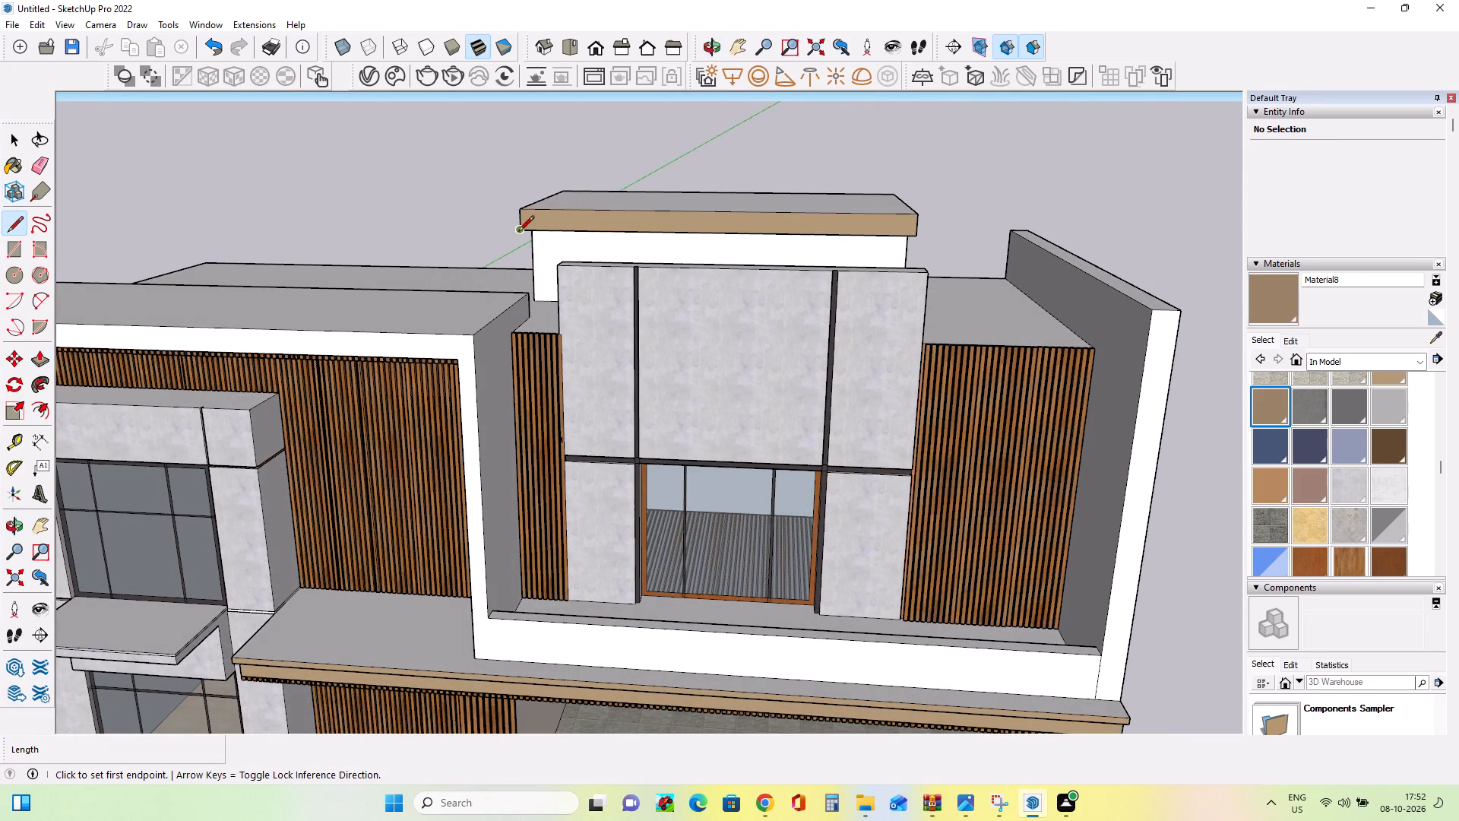
pyautogui.scroll(7, 521, 217)
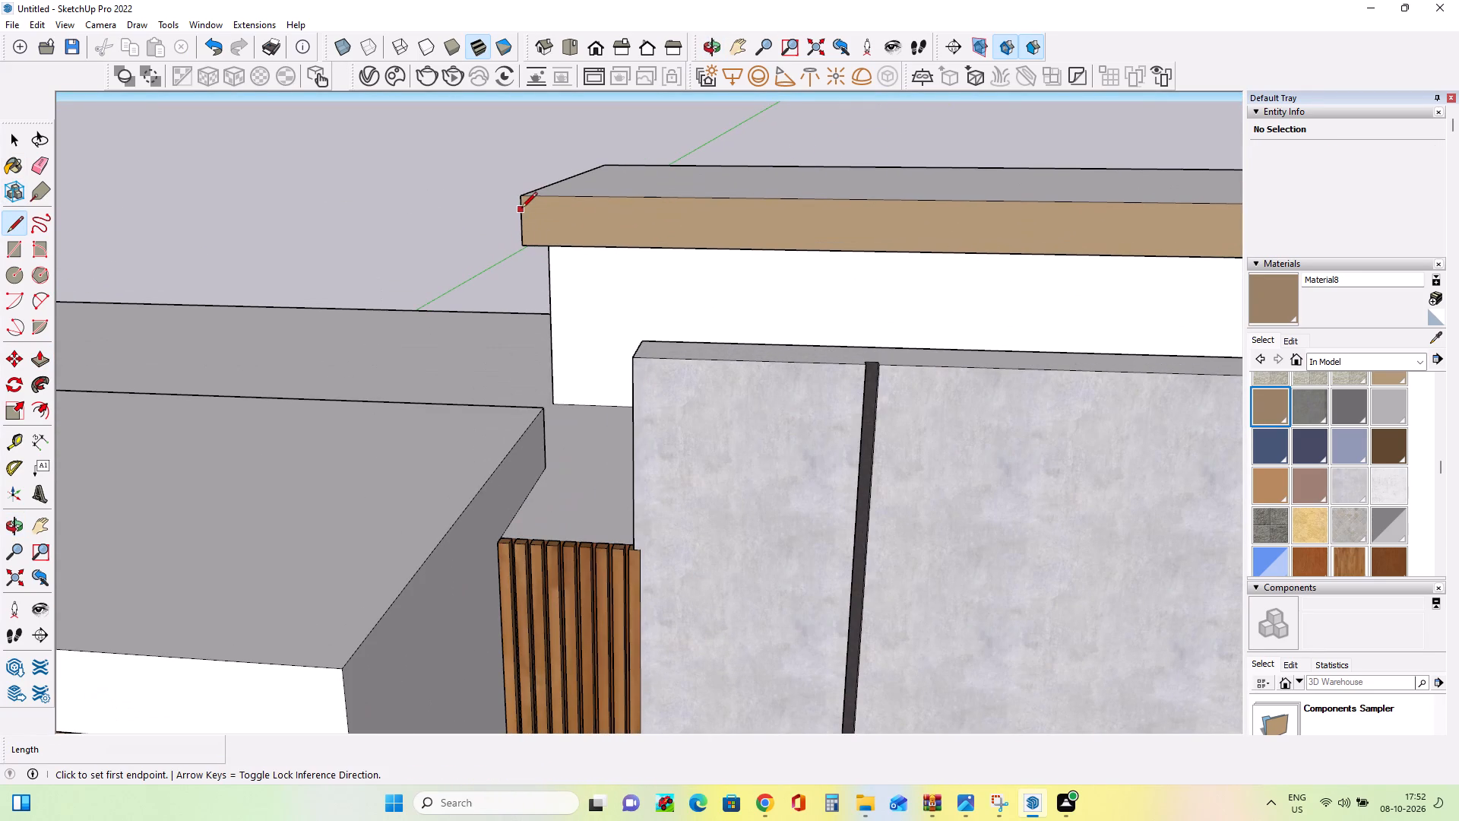
pyautogui.click(521, 209)
pyautogui.scroll(-4, 536, 222)
pyautogui.scroll(-2, 462, 232)
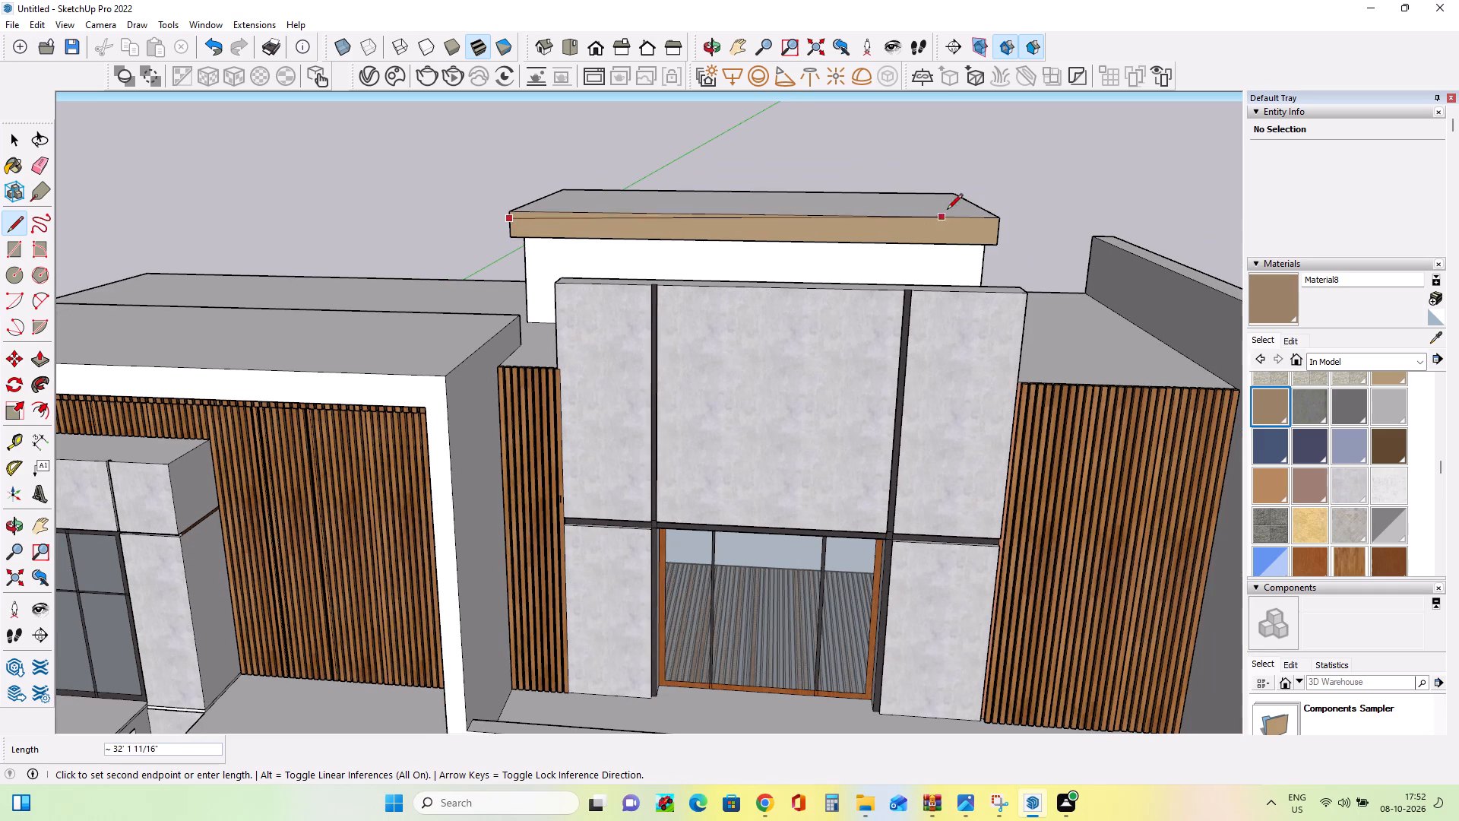
pyautogui.click(995, 227)
# Continue the line across both side faces of the brown band with lines about 19' 4" long, marking a thin upper strip.
pyautogui.moveTo(457, 282); pyautogui.dragTo(558, 286, button='middle')
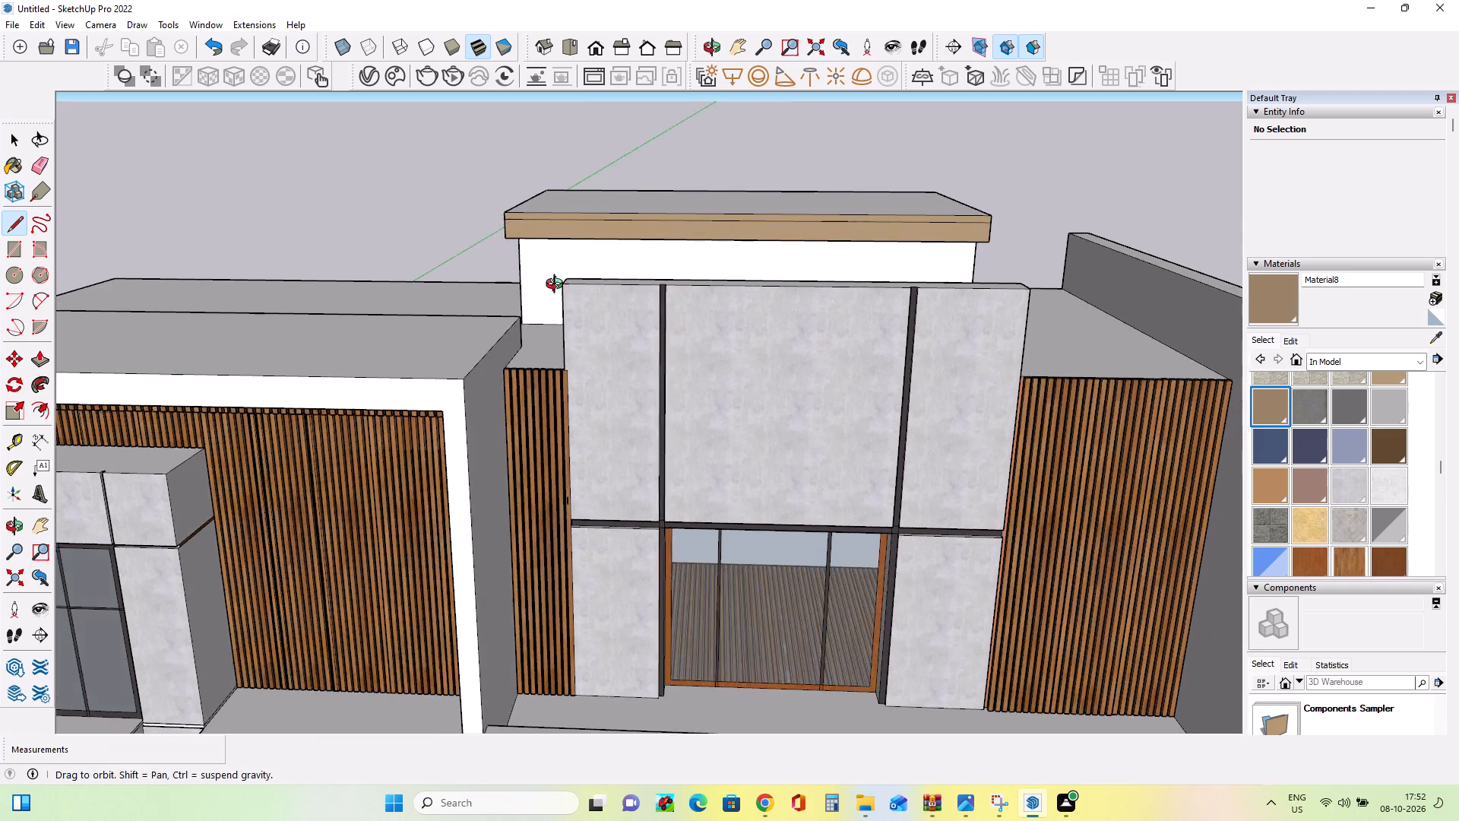
pyautogui.moveTo(558, 286); pyautogui.dragTo(946, 277, button='middle')
pyautogui.click(515, 236)
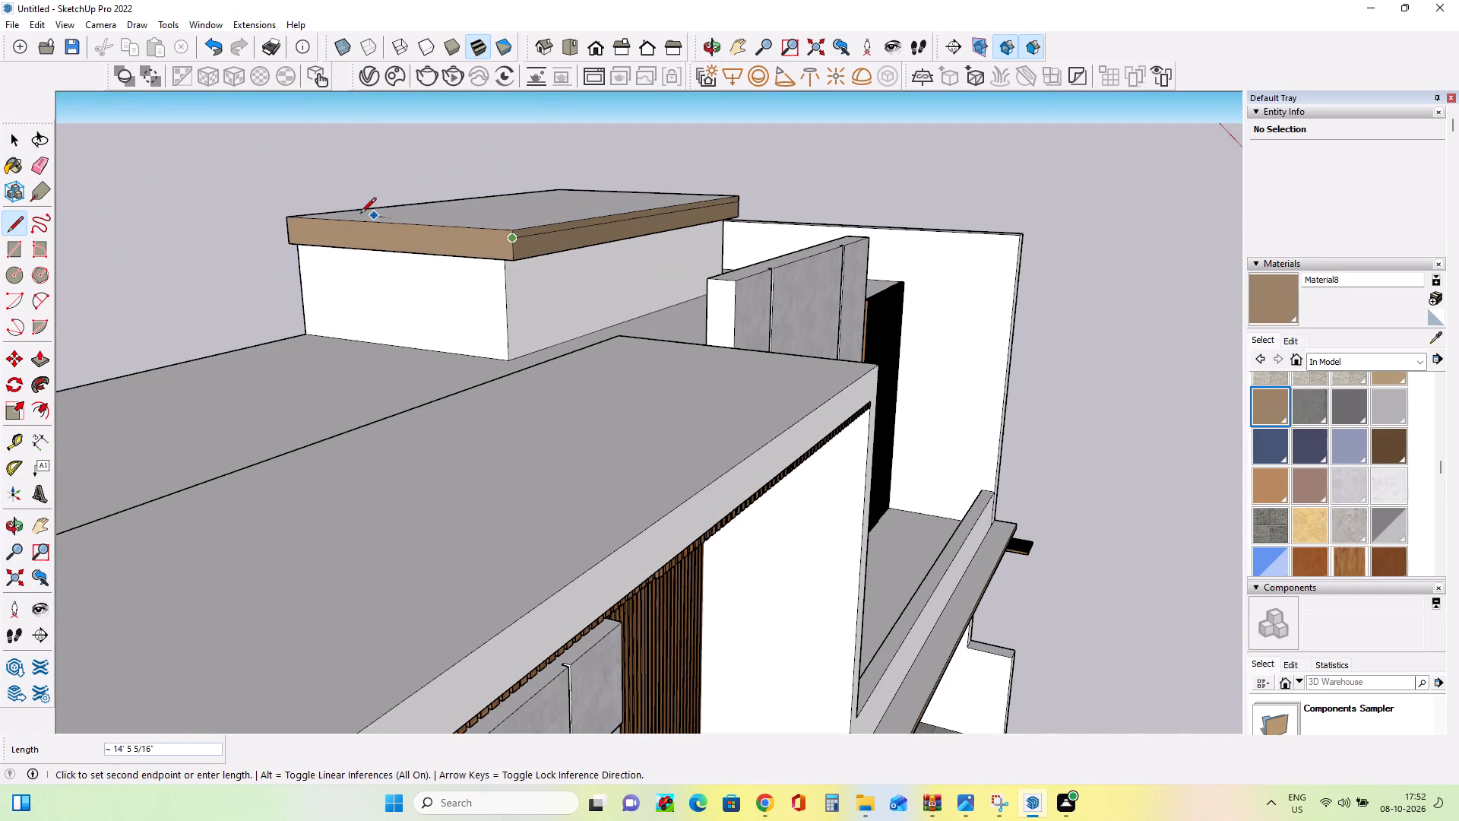
pyautogui.click(283, 228)
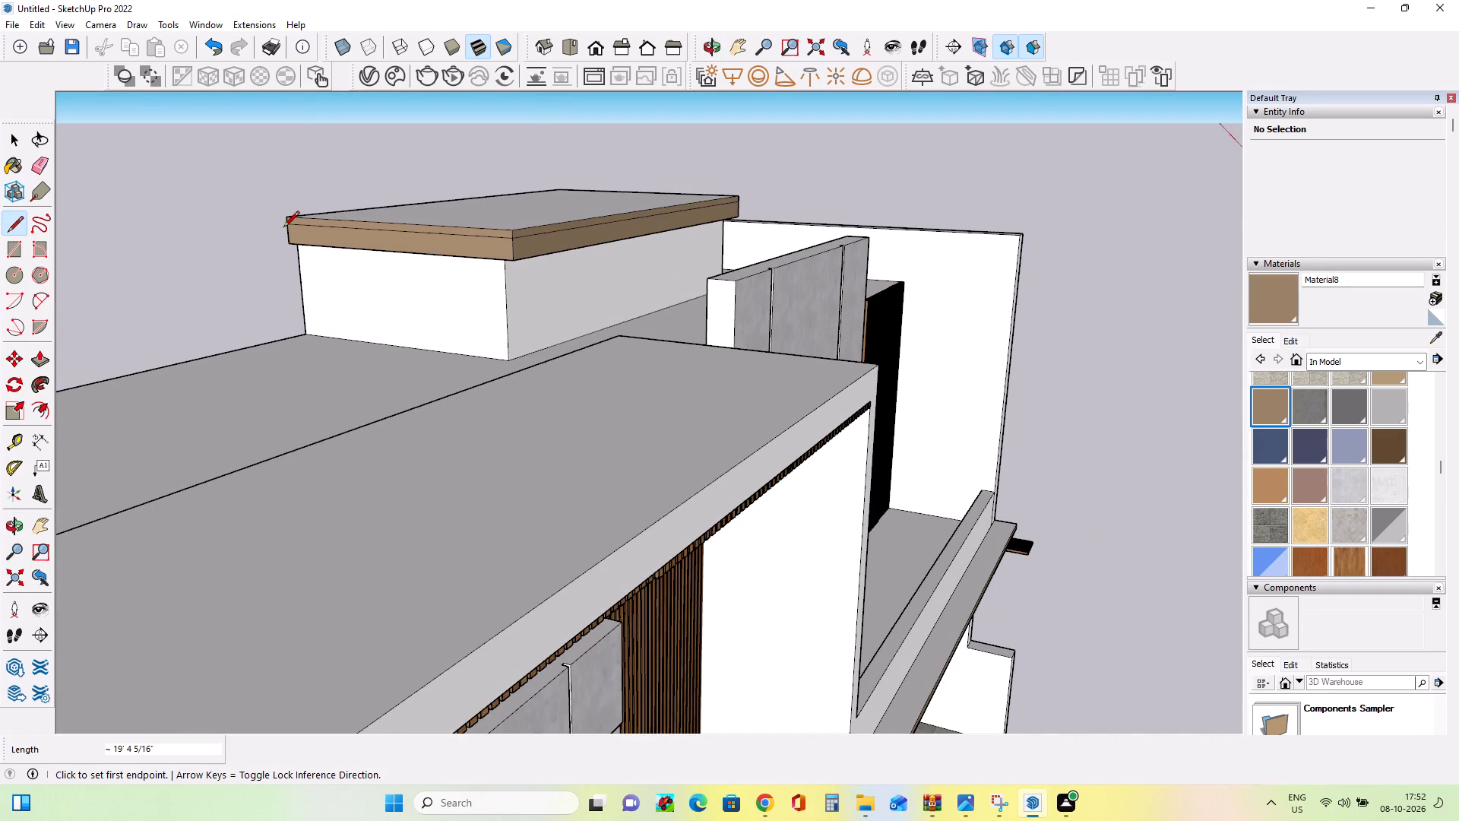
pyautogui.moveTo(636, 259); pyautogui.dragTo(0, 235, button='middle')
pyautogui.moveTo(818, 277); pyautogui.dragTo(550, 338, button='middle')
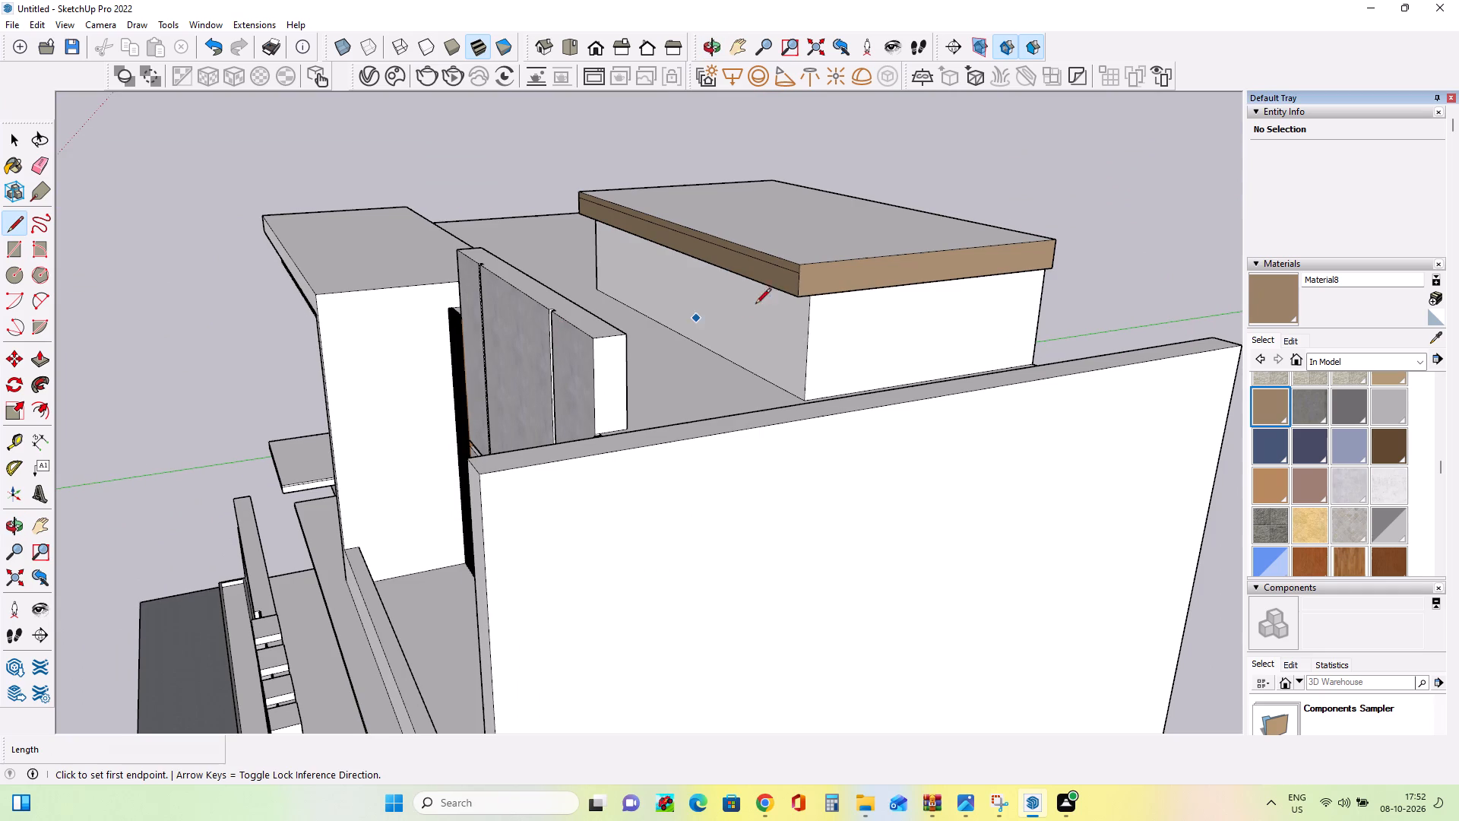
pyautogui.click(798, 275)
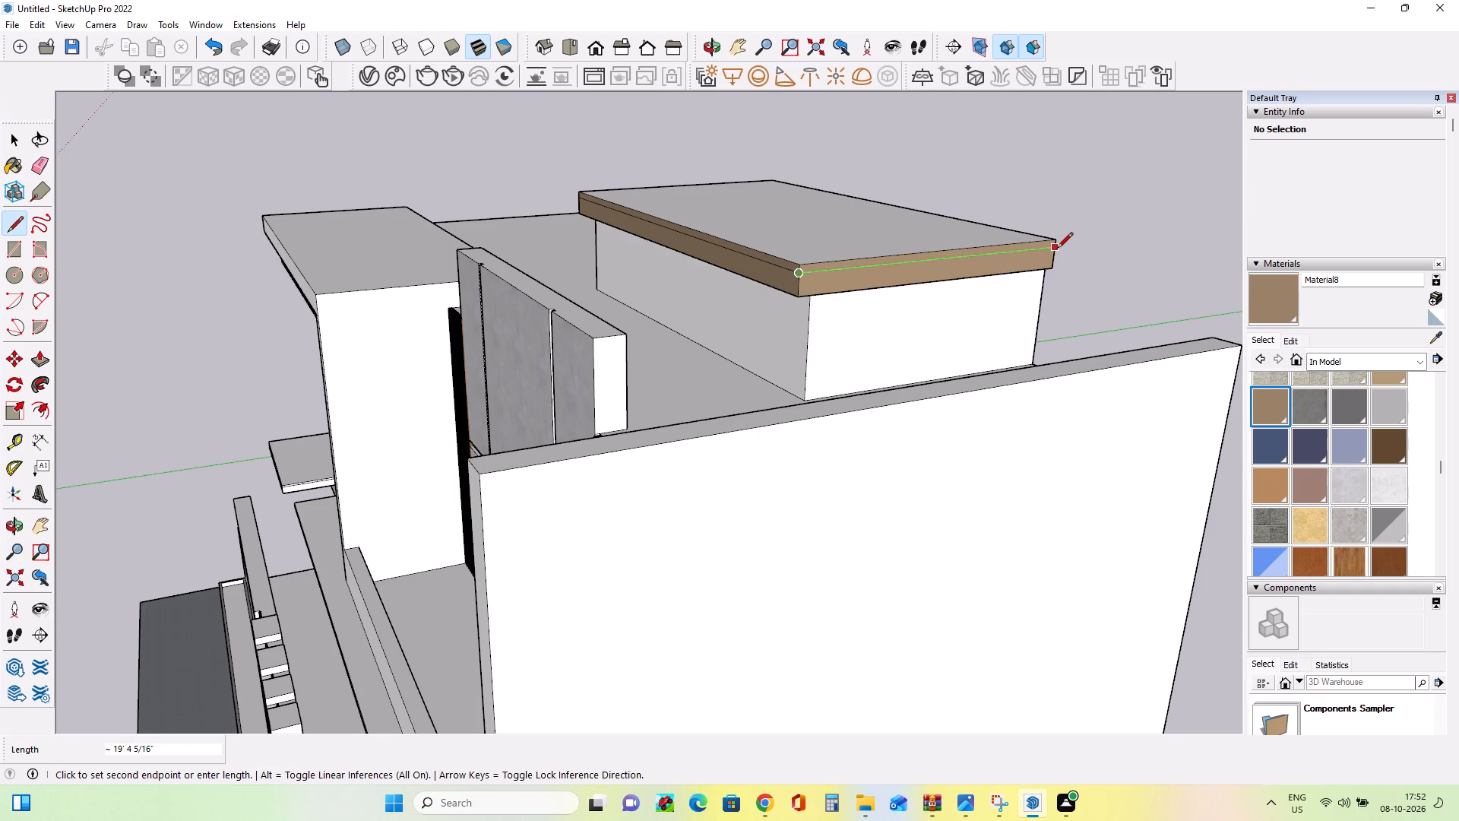
pyautogui.click(1057, 249)
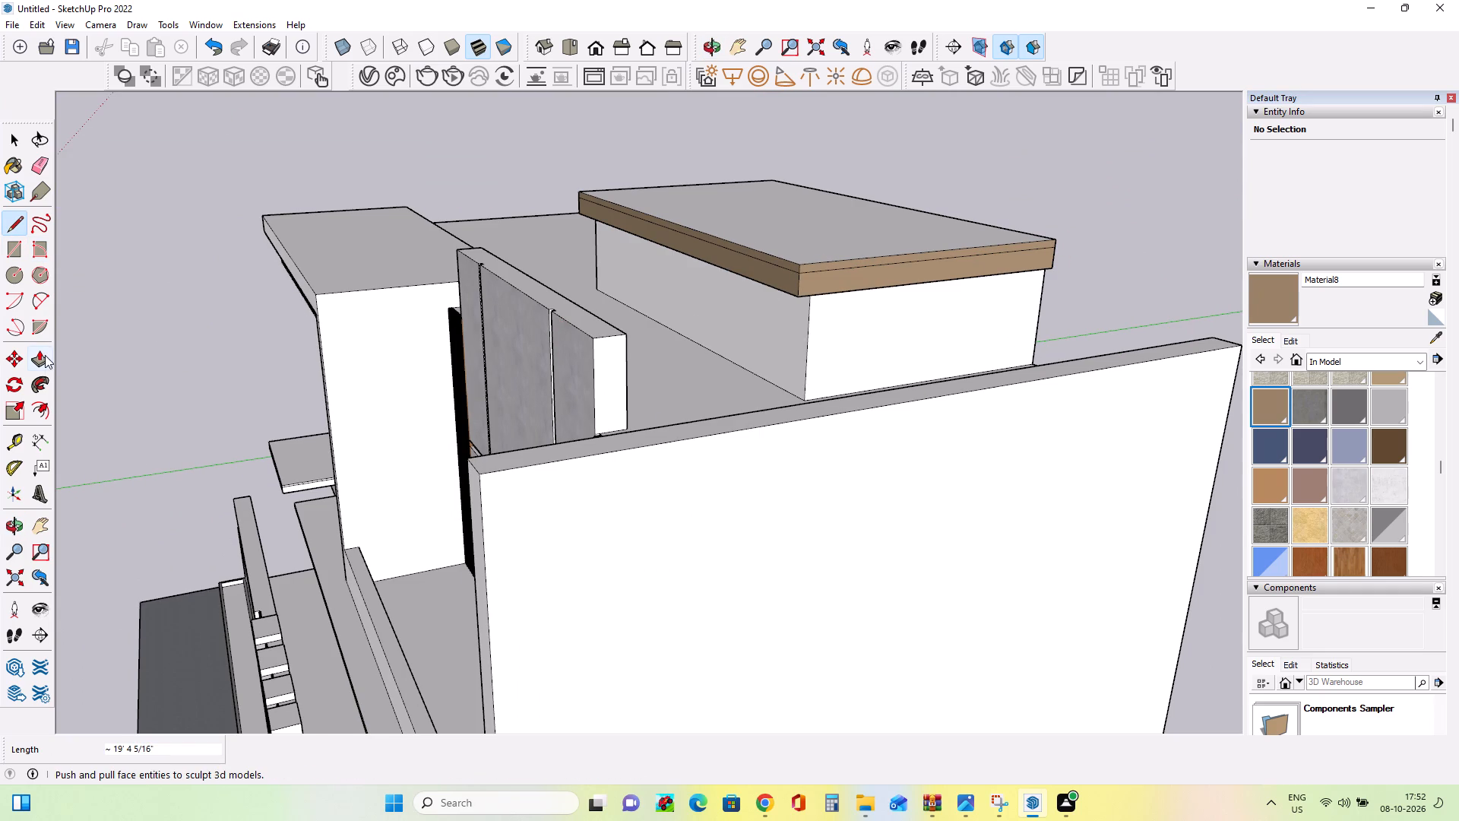
# Push/Pull the thin upper strip outward at the front, about 7" on the boundary-wall side and about 4" on the reference-image side.
pyautogui.click(45, 355)
pyautogui.click(780, 264)
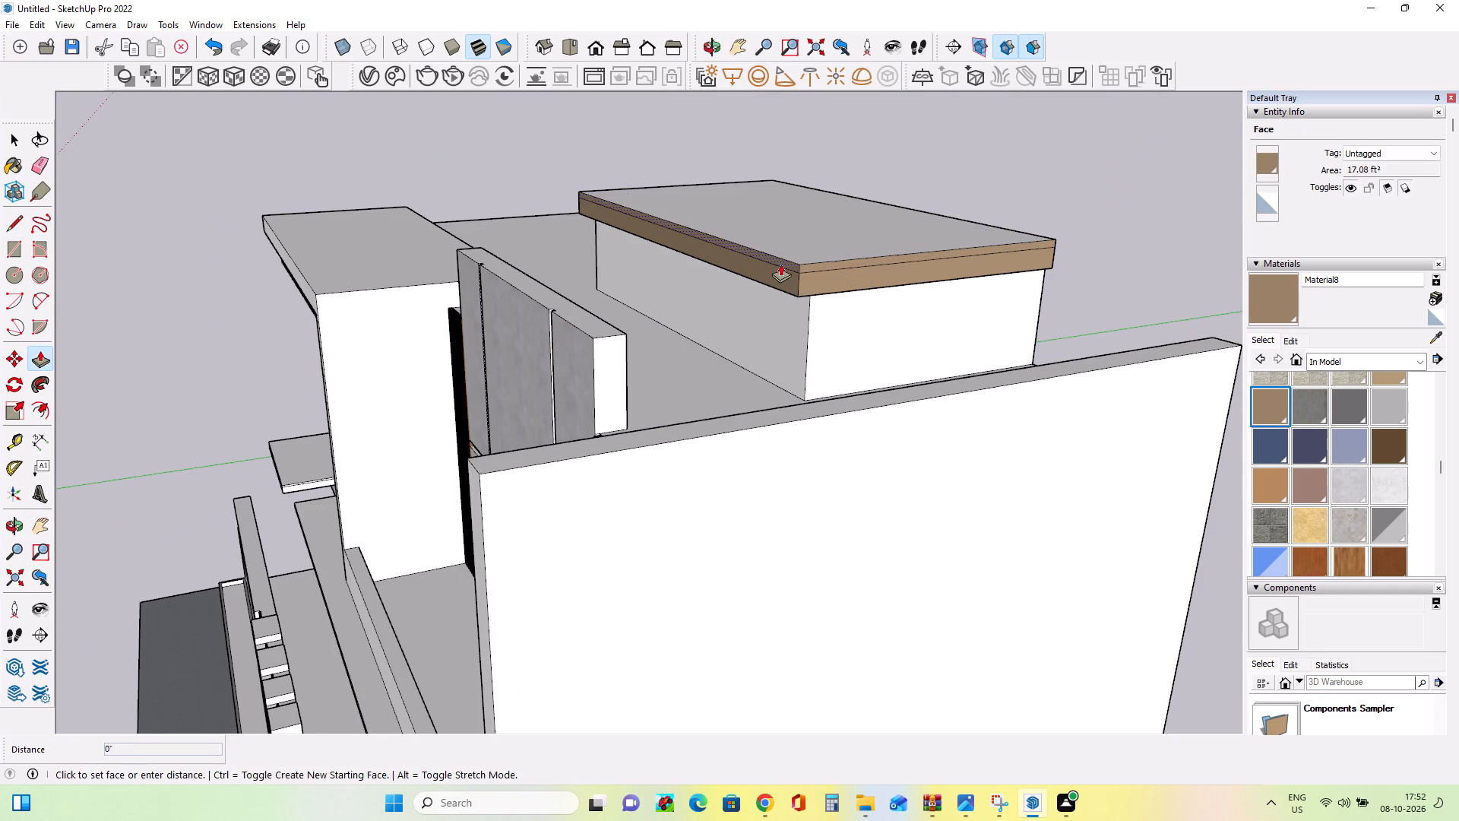
pyautogui.click(777, 265)
pyautogui.click(814, 264)
pyautogui.click(820, 265)
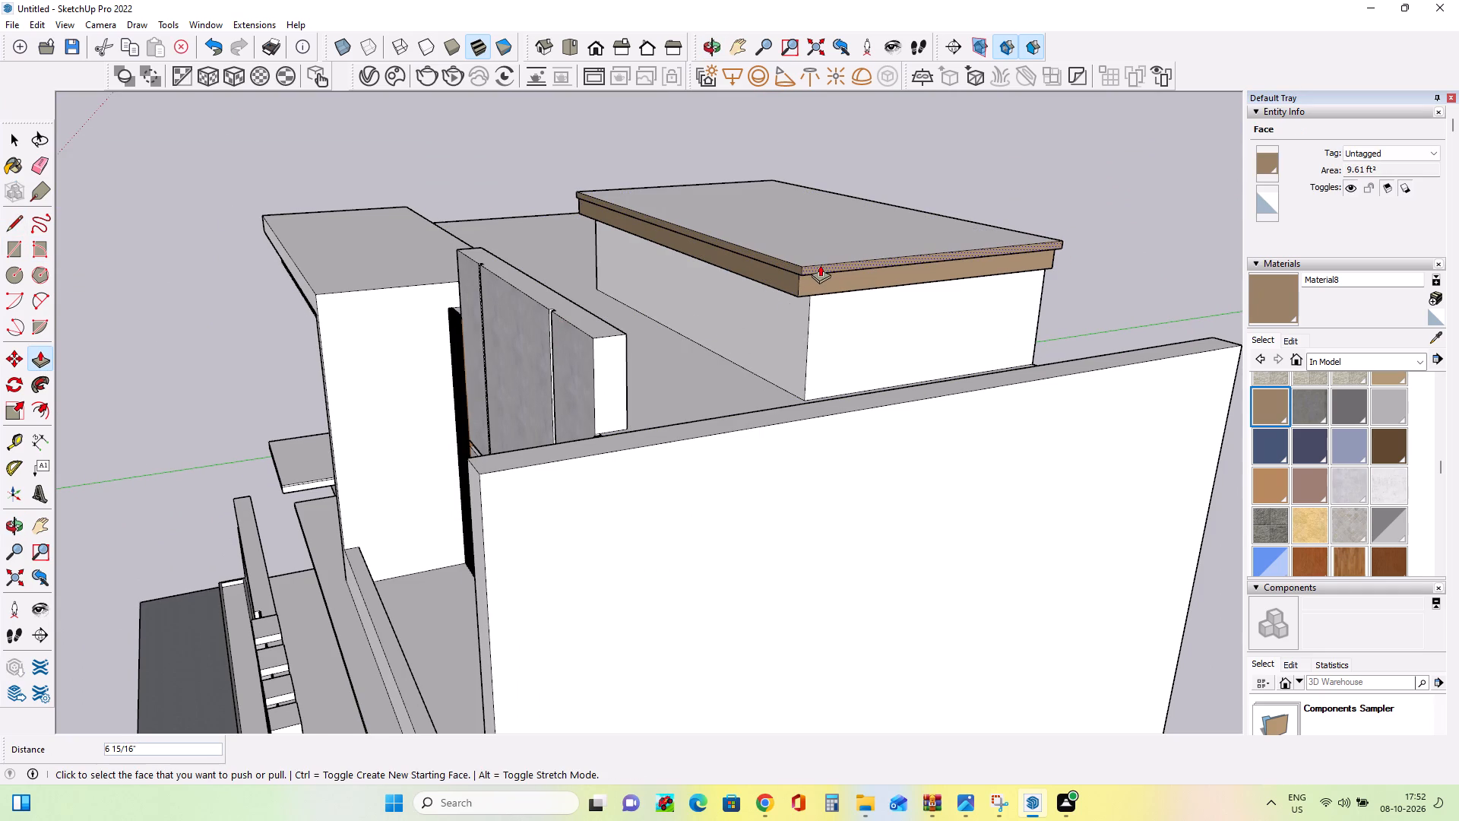
pyautogui.moveTo(601, 341); pyautogui.dragTo(988, 281, button='middle')
pyautogui.moveTo(582, 245); pyautogui.dragTo(992, 309, button='middle')
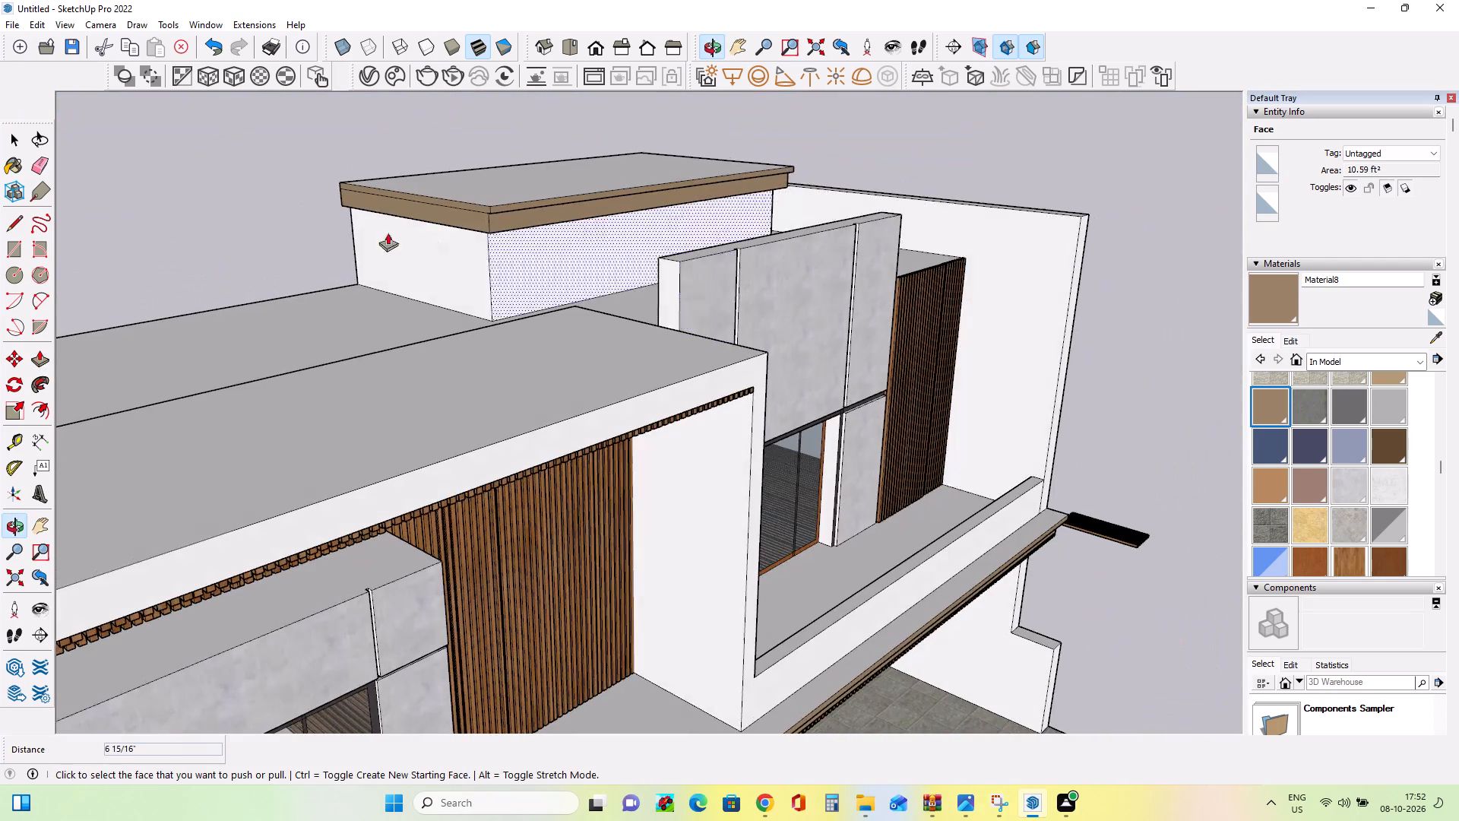
pyautogui.click(423, 198)
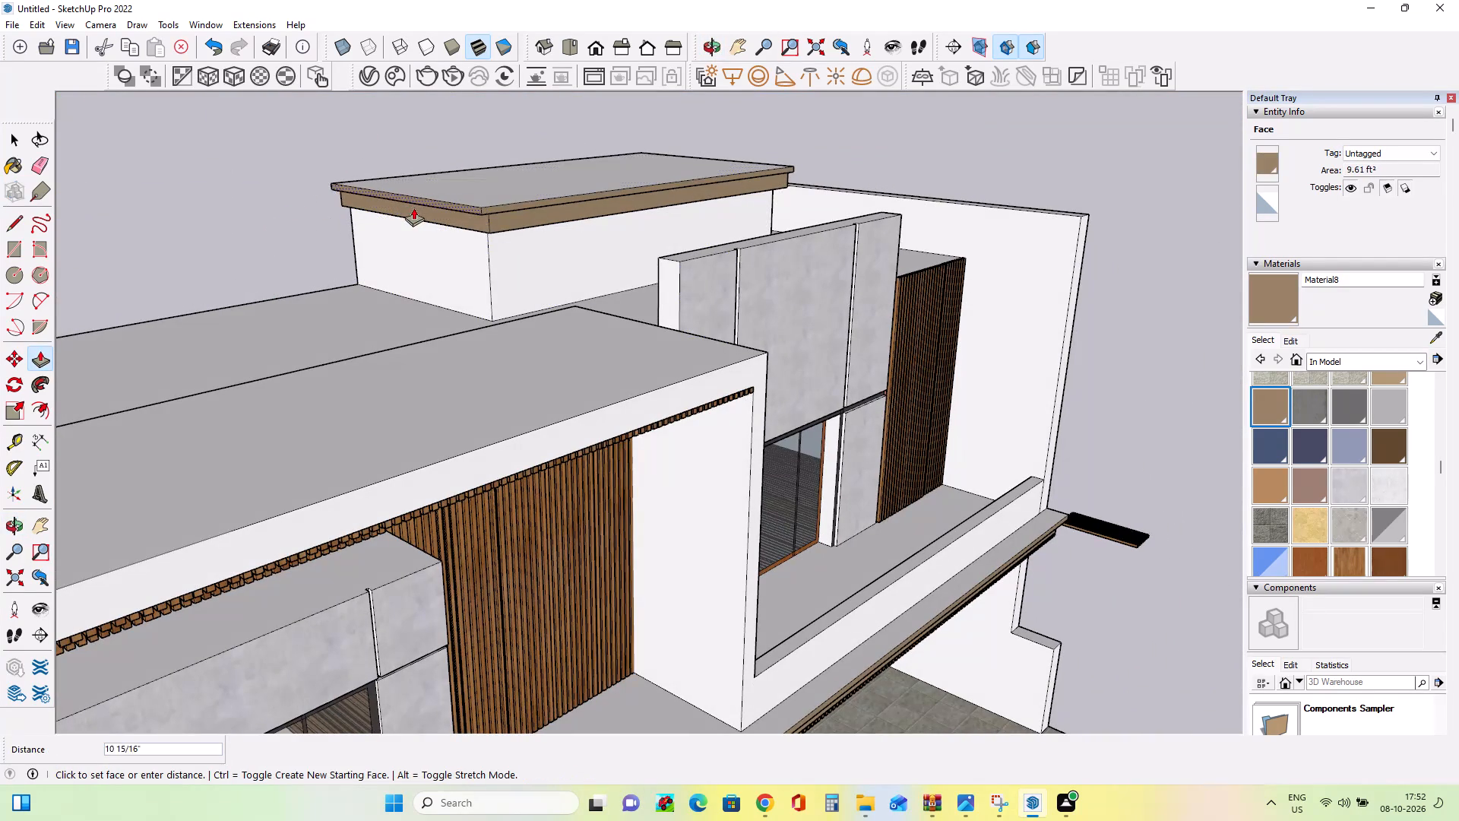
pyautogui.click(420, 208)
# Draw a line about 34' 9" long across the front face of the lower brown band, near its bottom edge.
pyautogui.moveTo(558, 271); pyautogui.dragTo(467, 276, button='middle')
pyautogui.middleClick(460, 276)
pyautogui.moveTo(411, 276); pyautogui.dragTo(189, 254, button='middle')
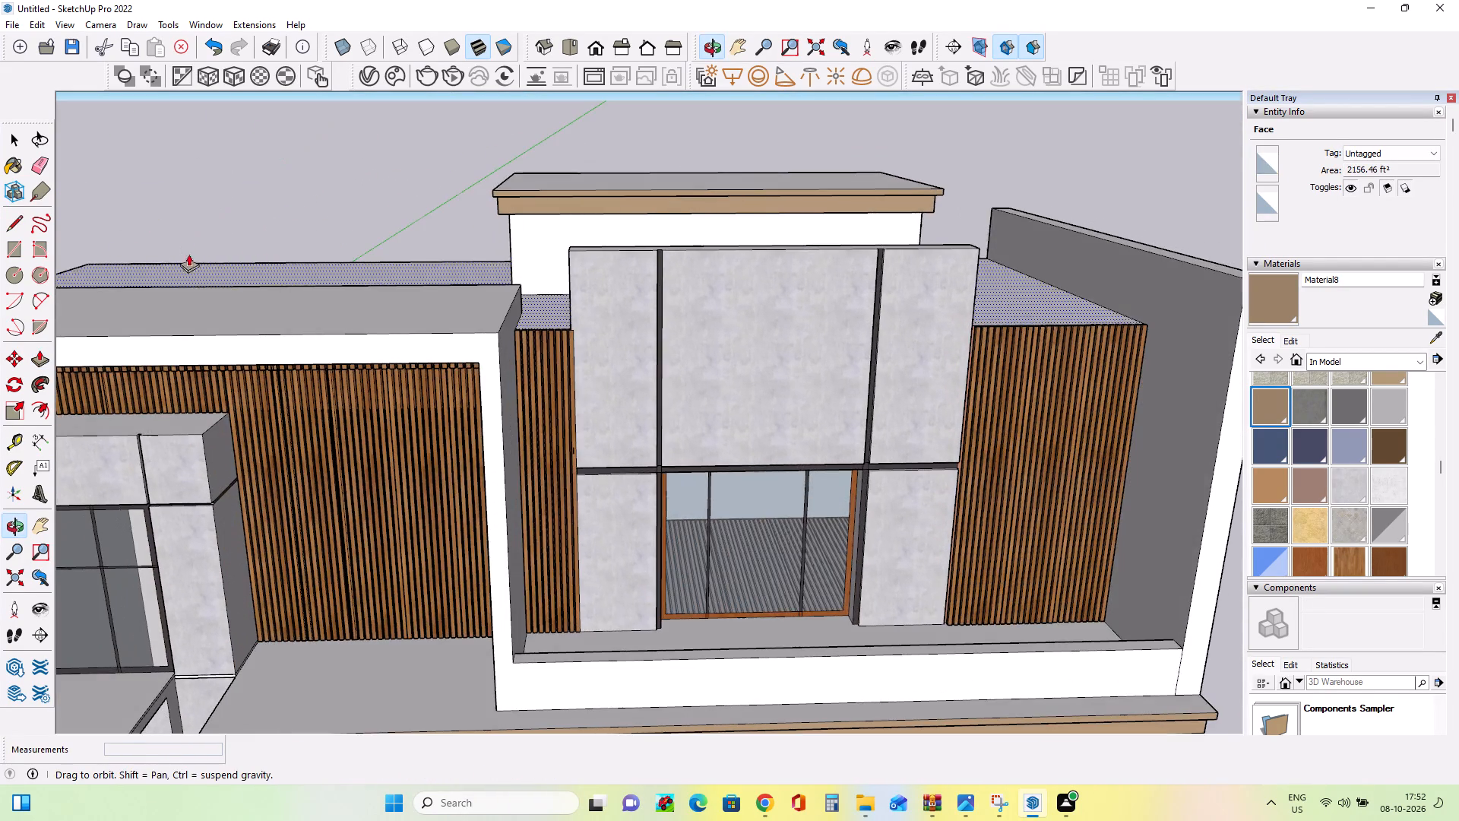
pyautogui.scroll(5, 458, 228)
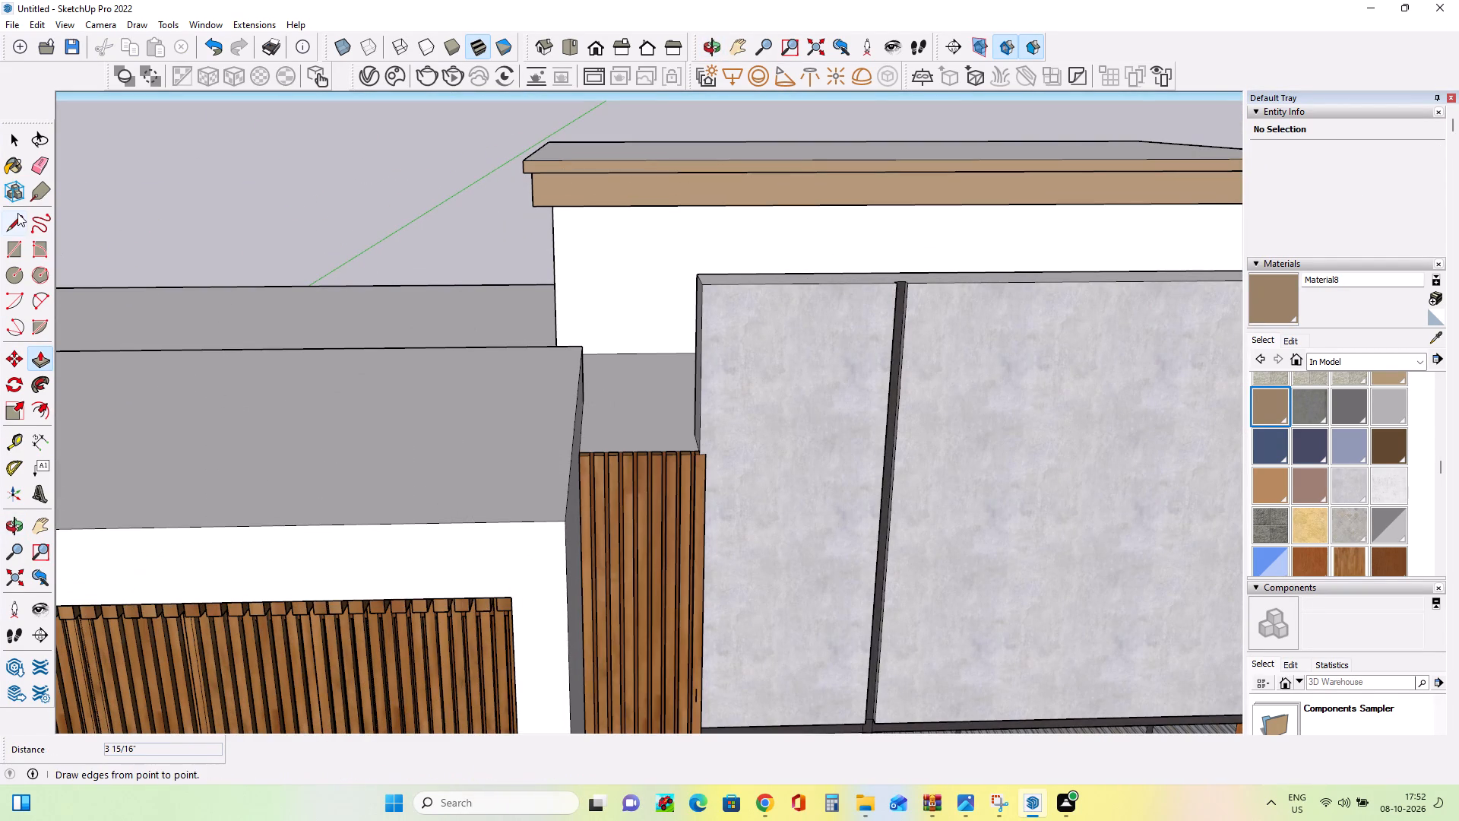
pyautogui.click(13, 227)
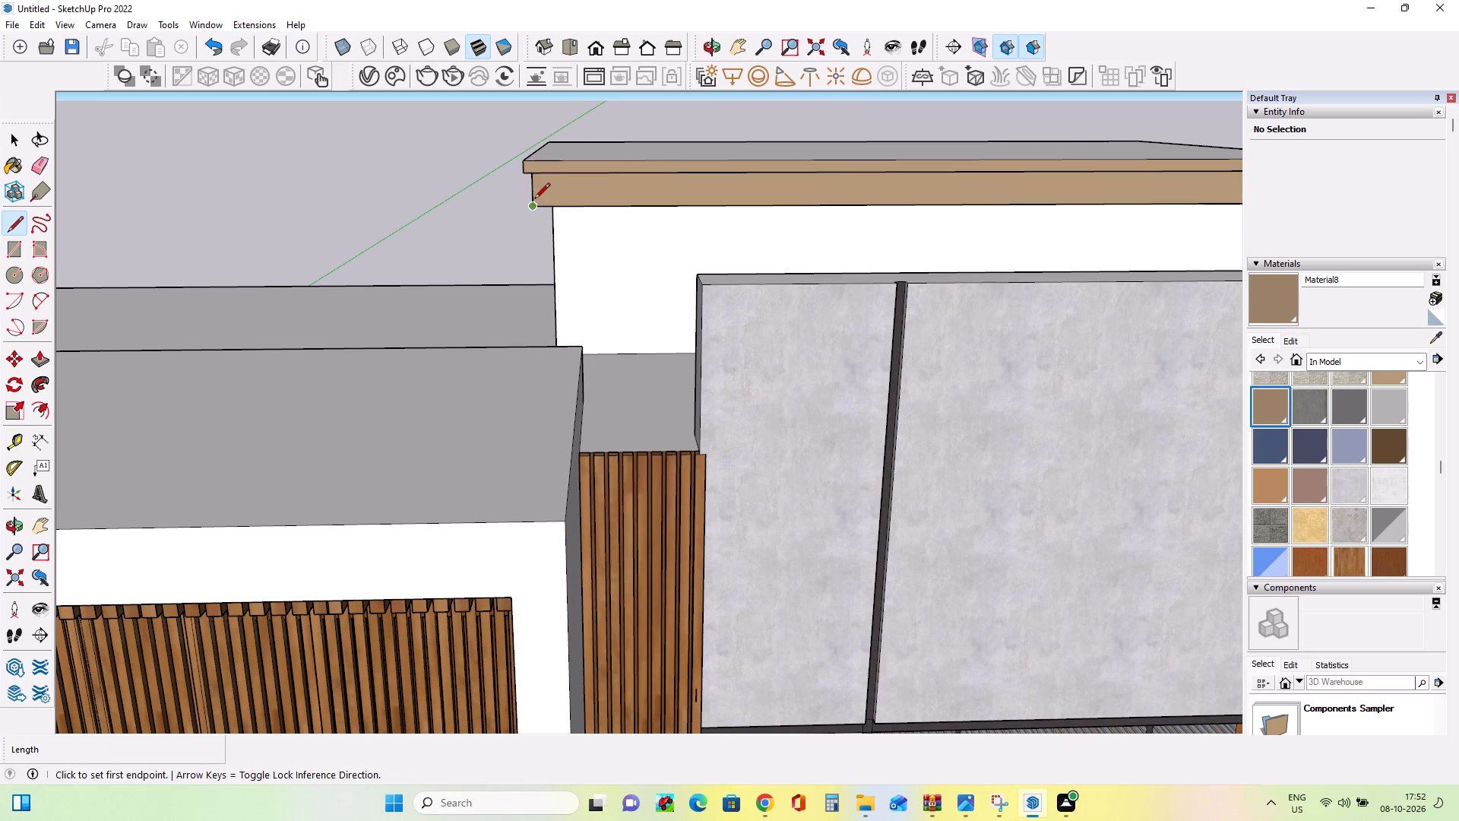
pyautogui.scroll(5, 534, 195)
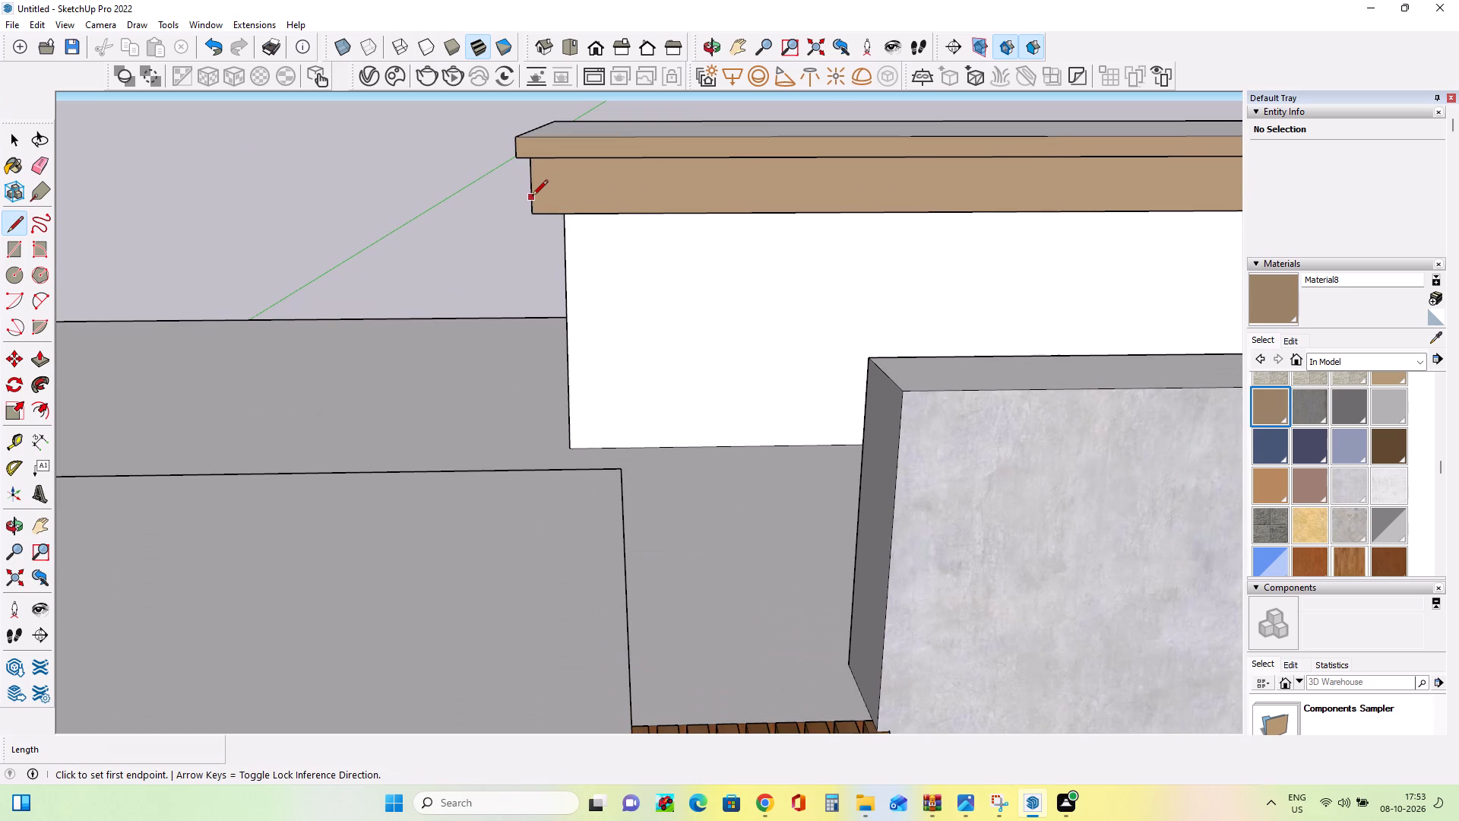
pyautogui.click(532, 197)
pyautogui.scroll(-10, 609, 197)
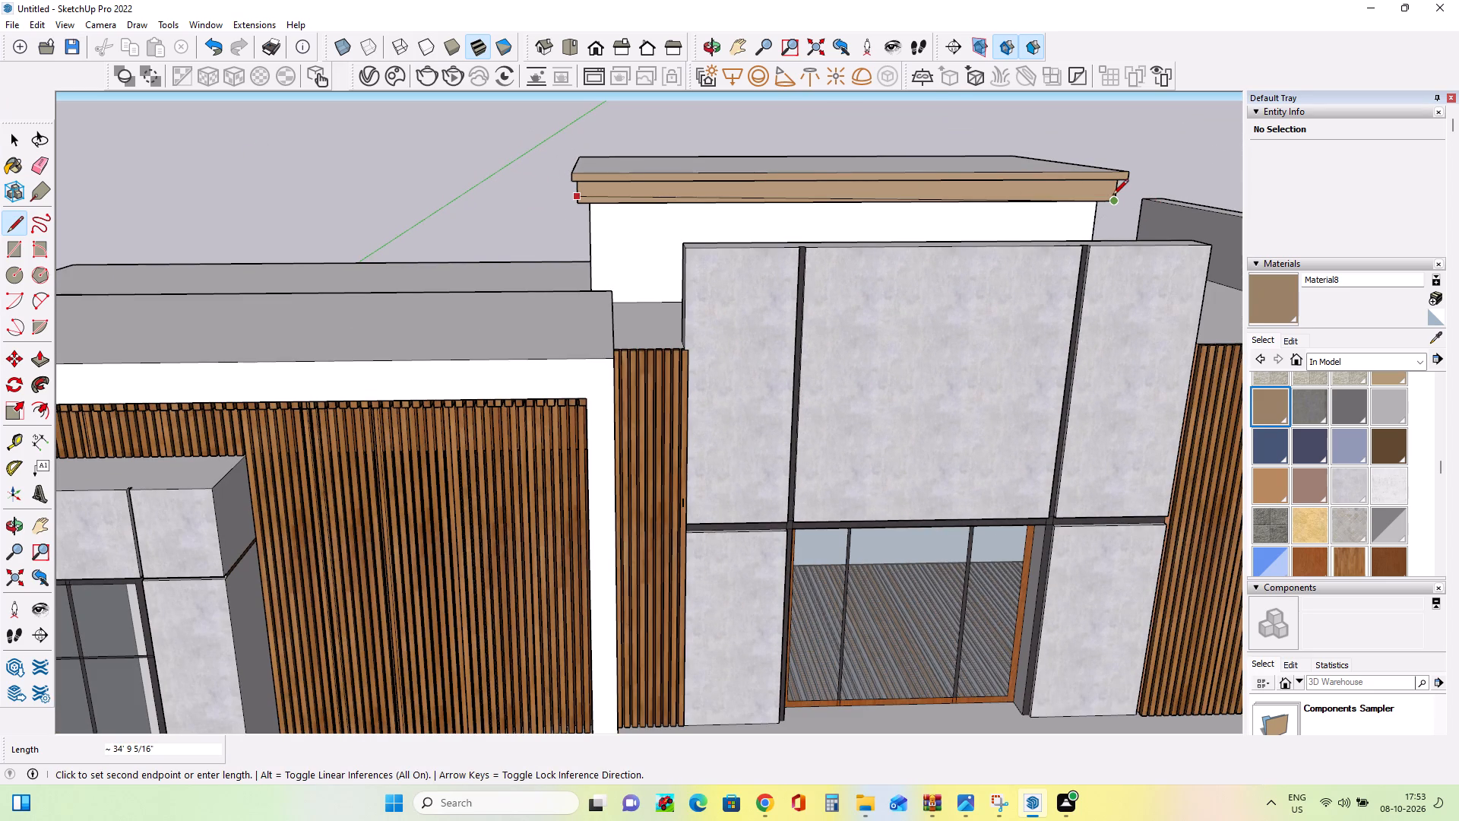
pyautogui.scroll(4, 1113, 198)
pyautogui.click(1119, 186)
# Continue the line near the brown band's bottom edge across both side faces with lines about 19' 4" long, marking a lower strip.
pyautogui.moveTo(431, 217); pyautogui.dragTo(682, 215, button='middle')
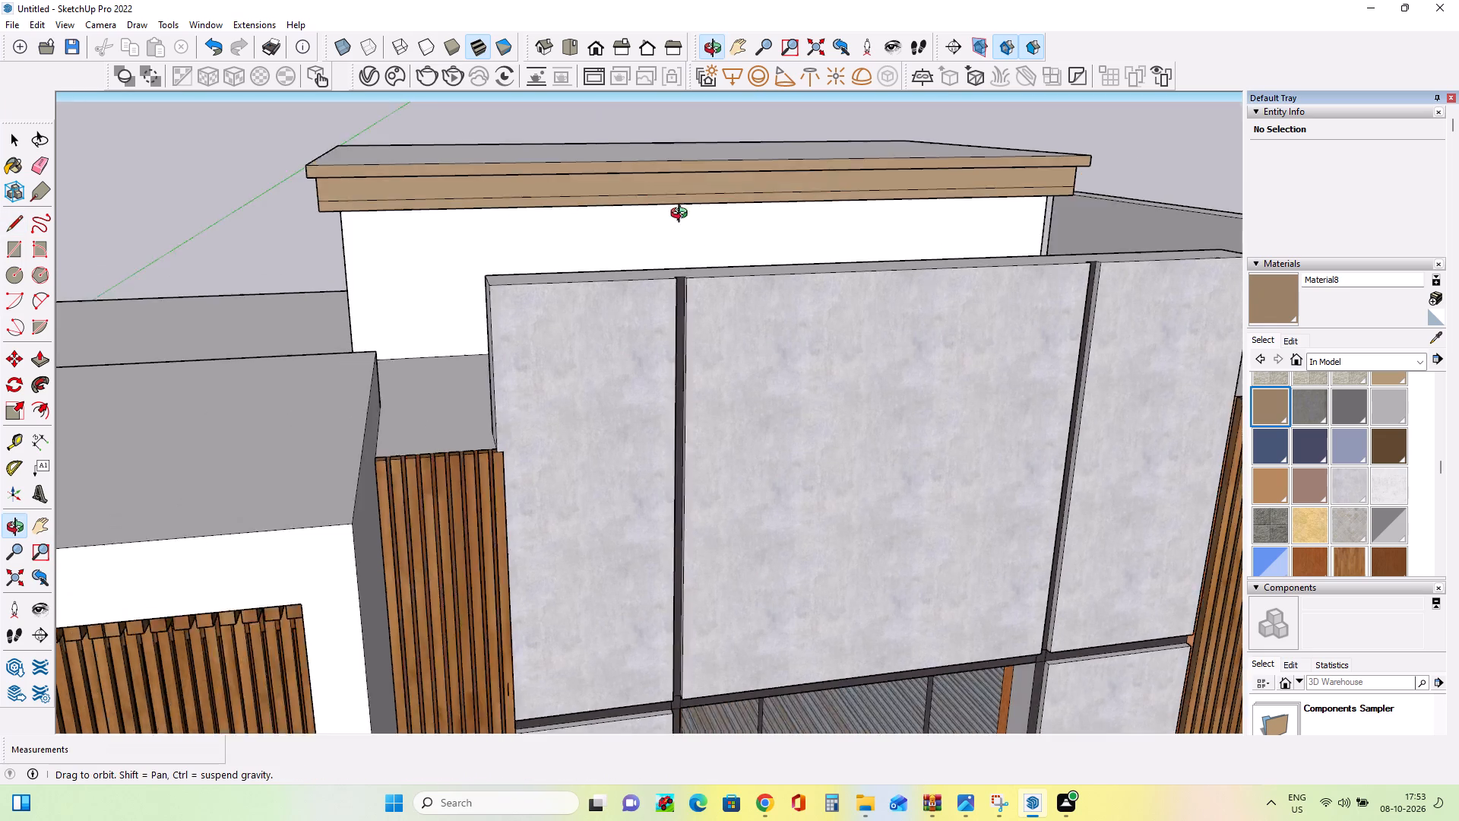
pyautogui.moveTo(682, 215); pyautogui.dragTo(957, 197, button='middle')
pyautogui.click(559, 204)
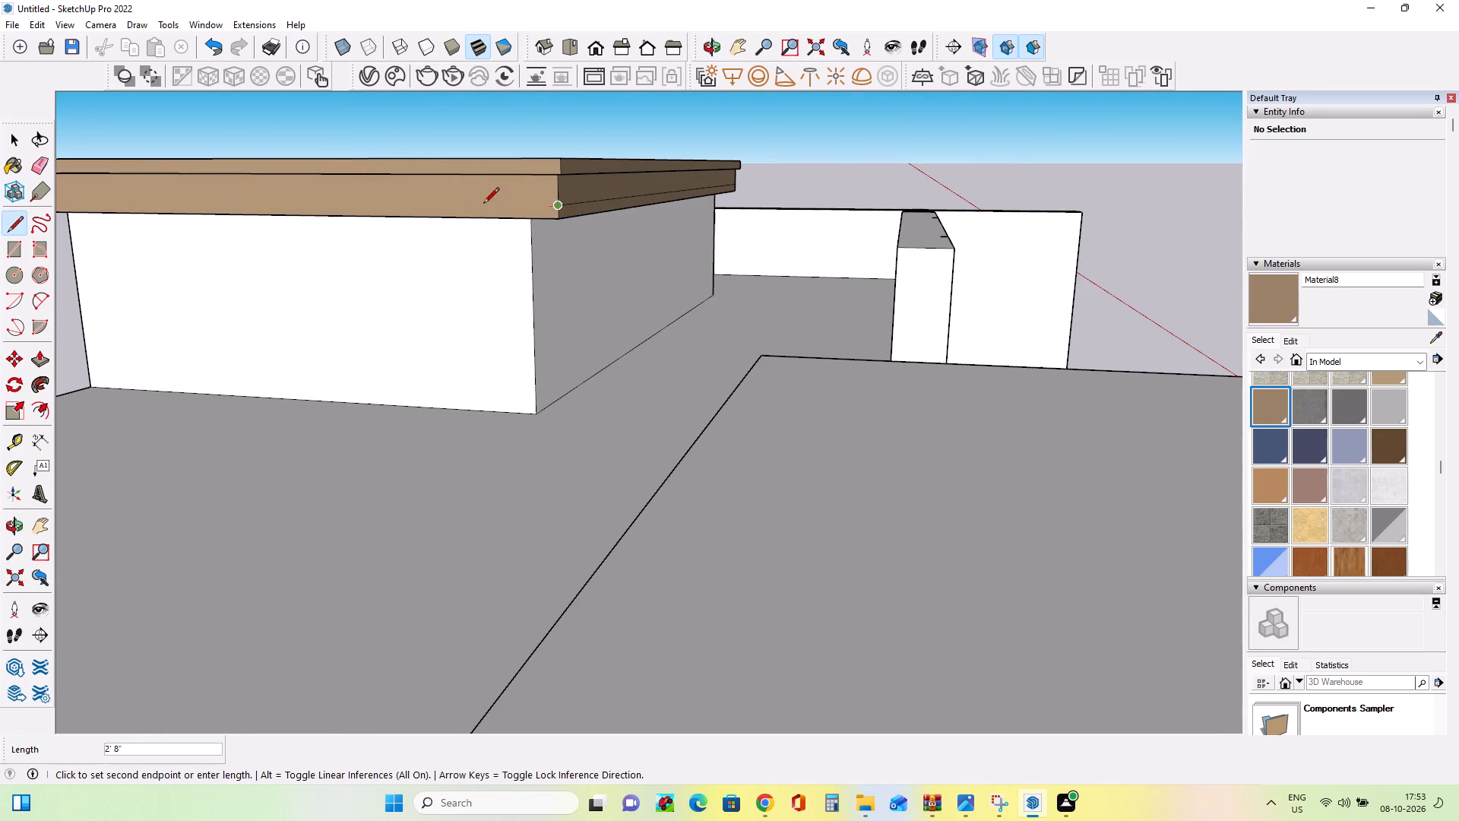
pyautogui.scroll(-3, 356, 184)
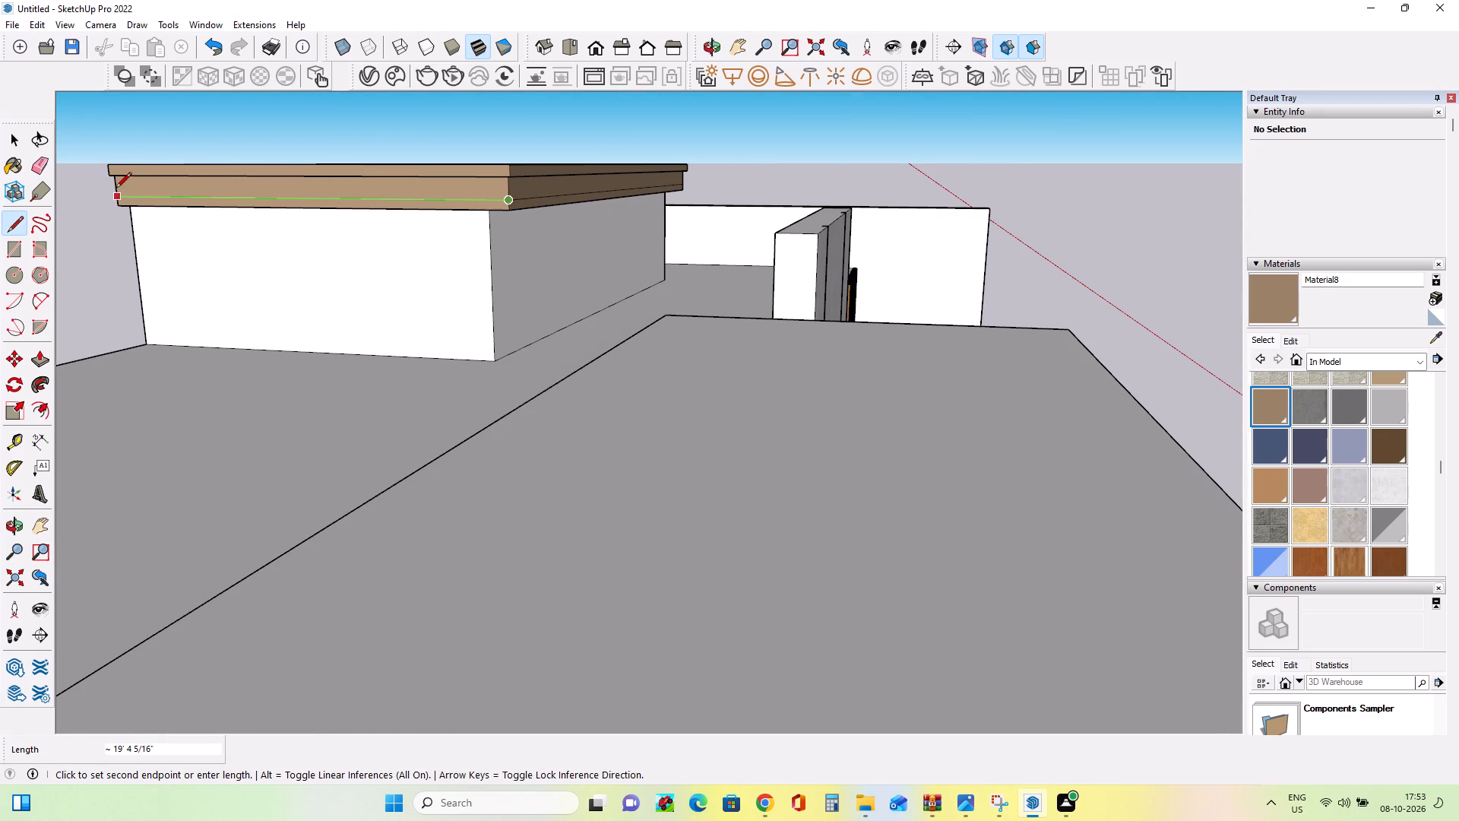
pyautogui.click(116, 189)
pyautogui.moveTo(644, 318); pyautogui.dragTo(0, 357, button='middle')
pyautogui.moveTo(880, 331); pyautogui.dragTo(386, 333, button='middle')
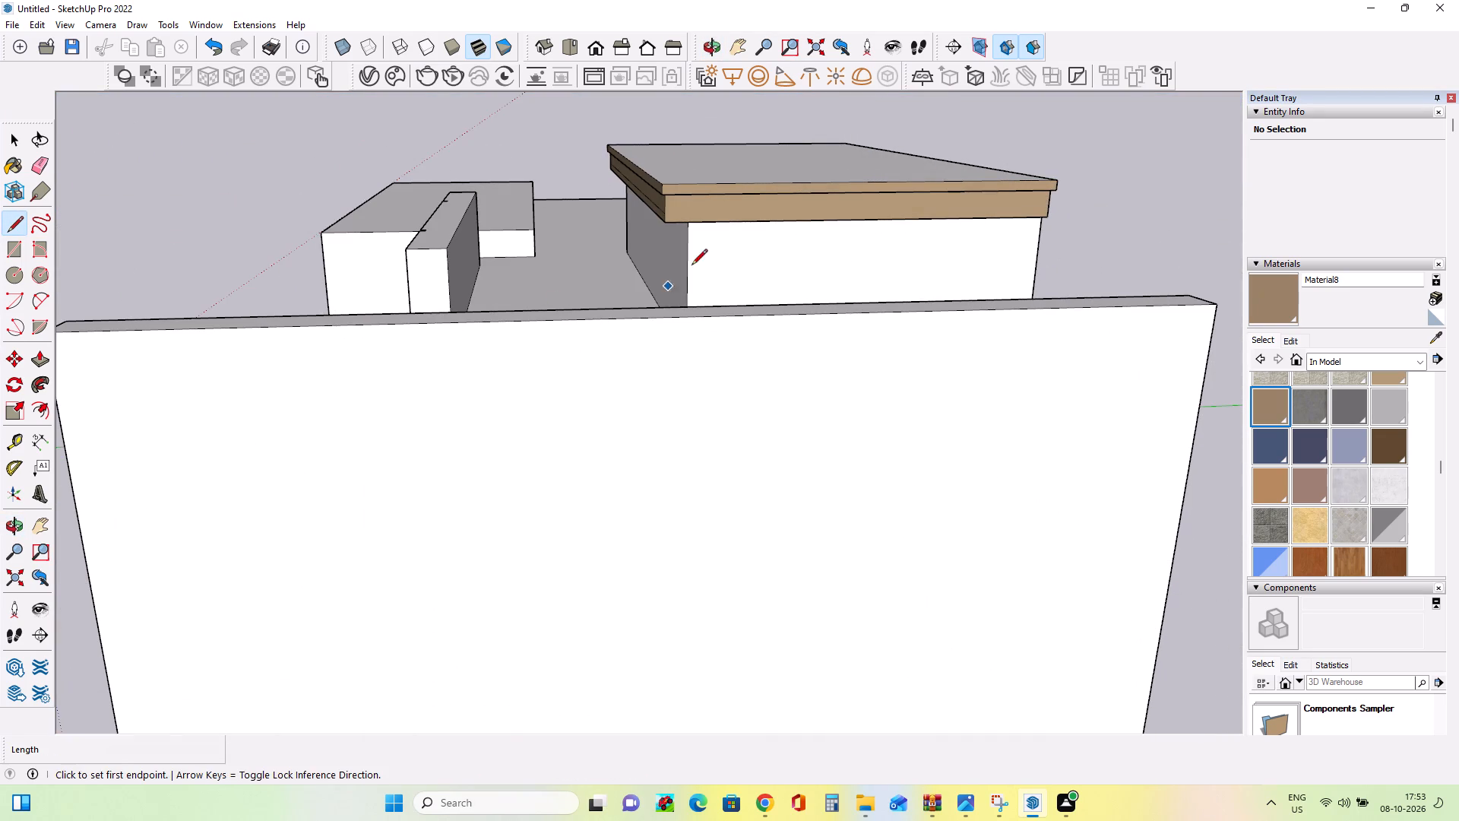
pyautogui.click(667, 215)
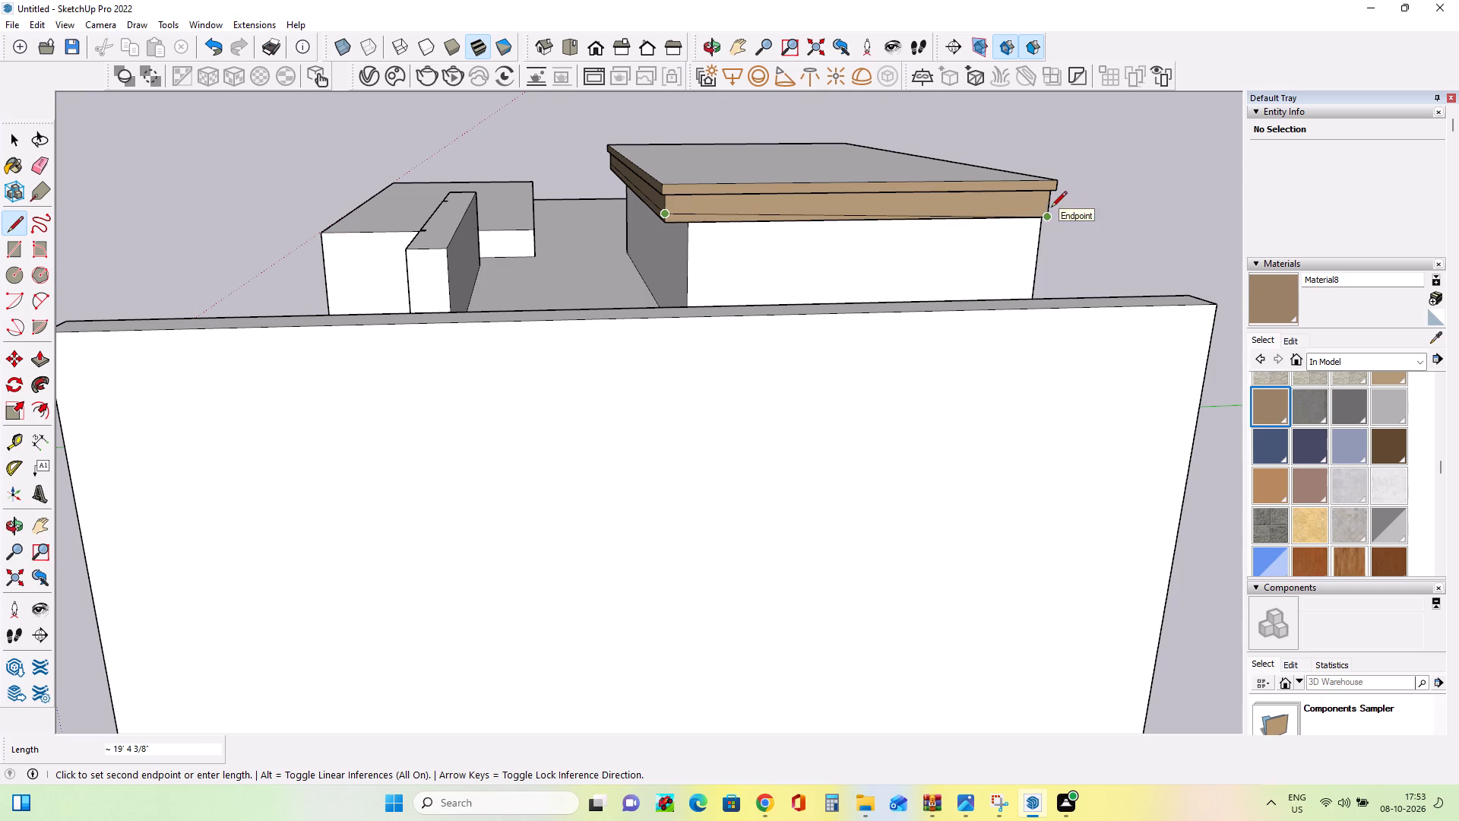
pyautogui.click(1050, 201)
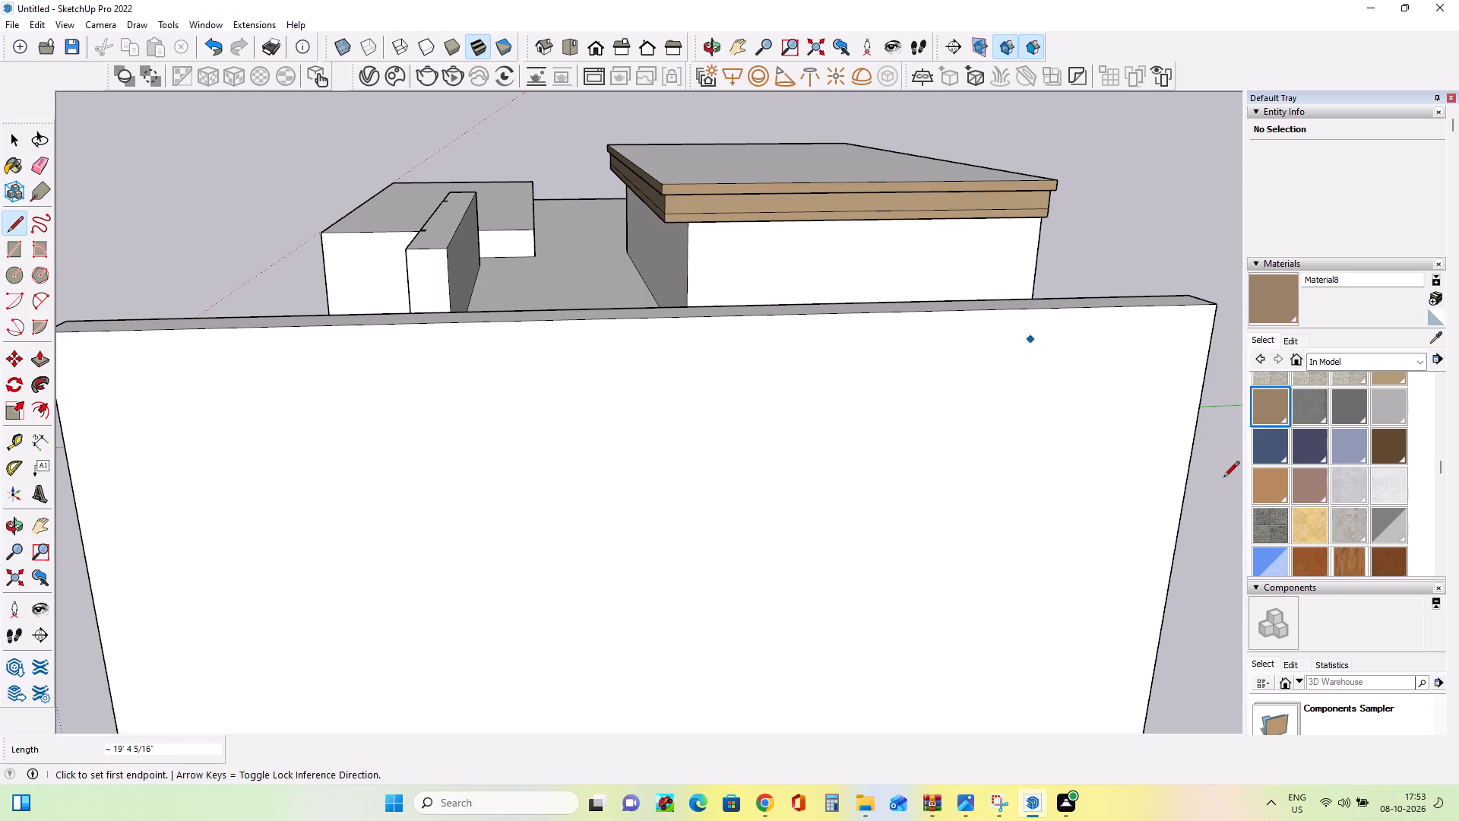
# Push/Pull the lower strip outward about 11 3/8" on the boundary-wall side, and bring it back in by about 4 7/16".
pyautogui.click(1258, 422)
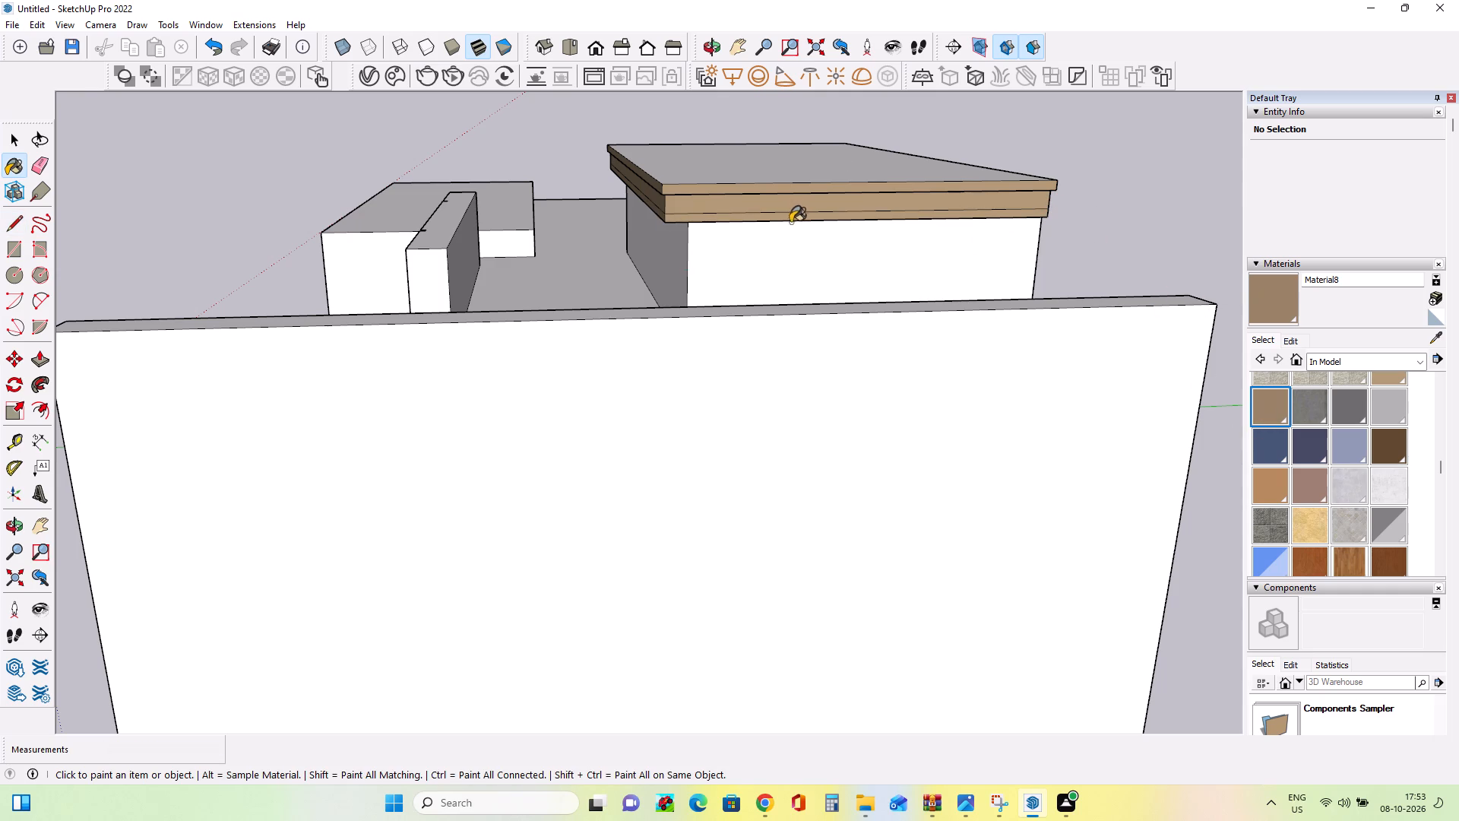
pyautogui.click(41, 360)
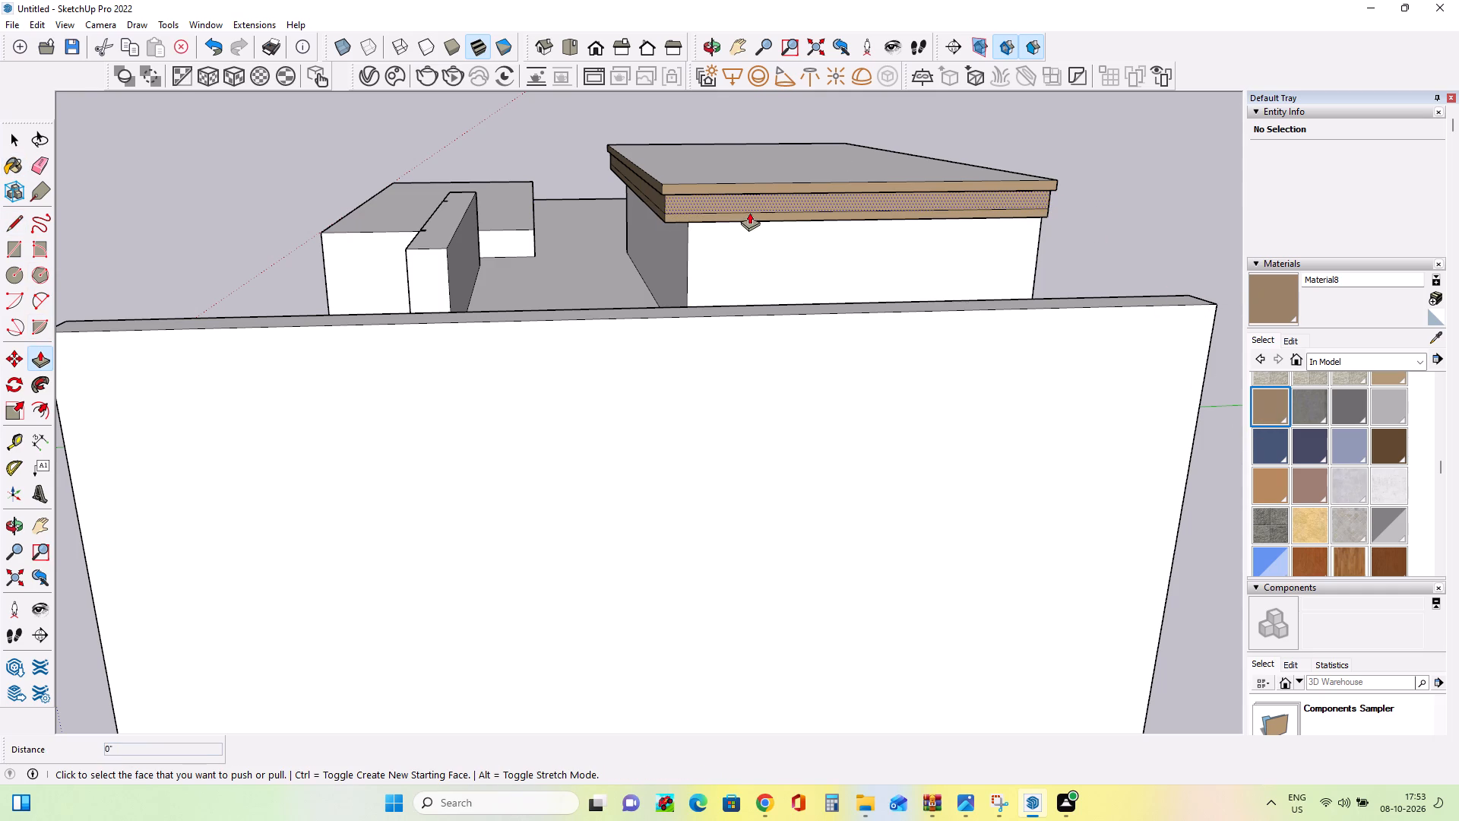
pyautogui.click(748, 215)
pyautogui.click(751, 220)
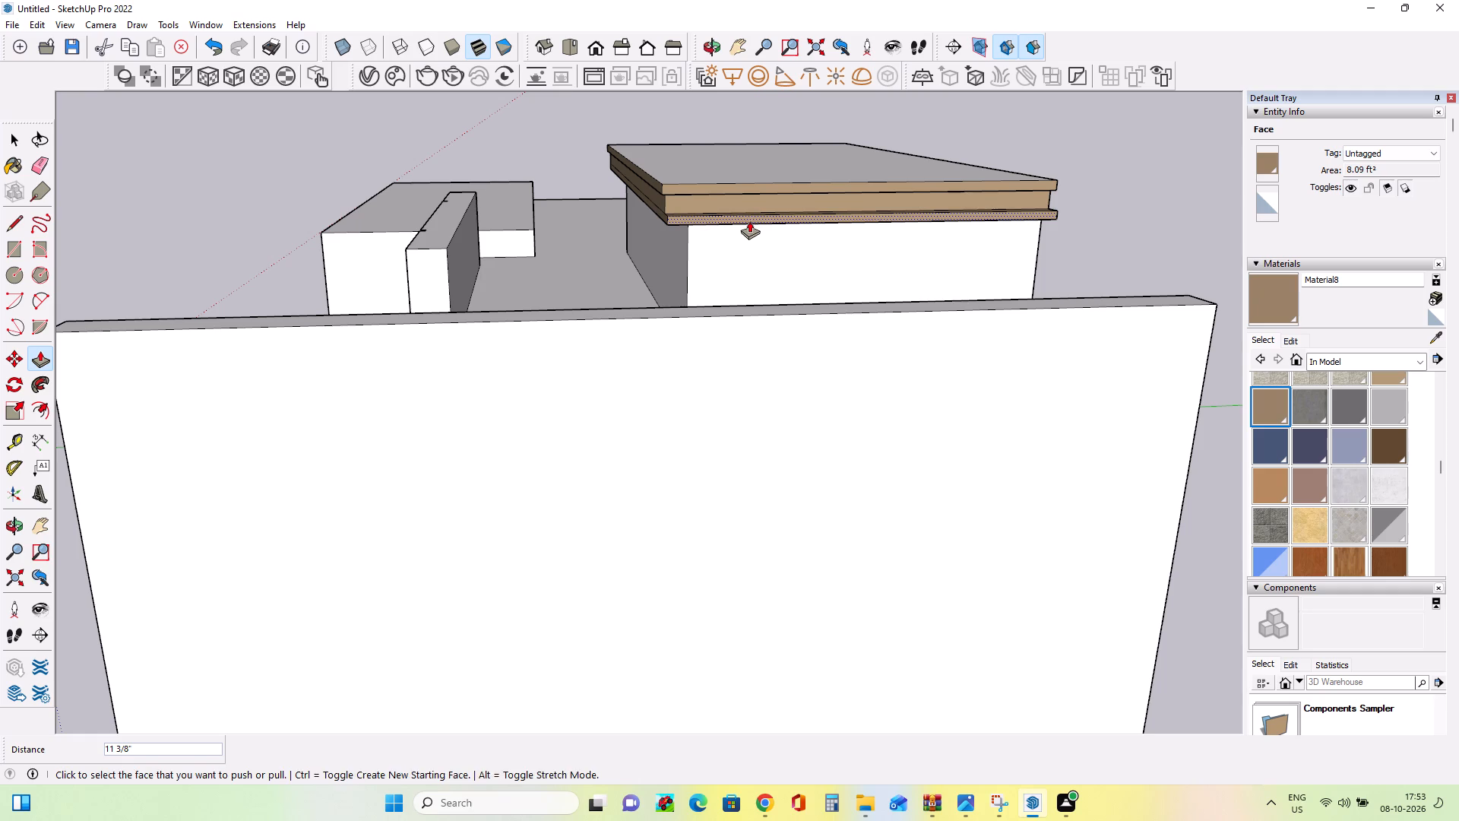
pyautogui.moveTo(641, 203); pyautogui.dragTo(758, 238, button='middle')
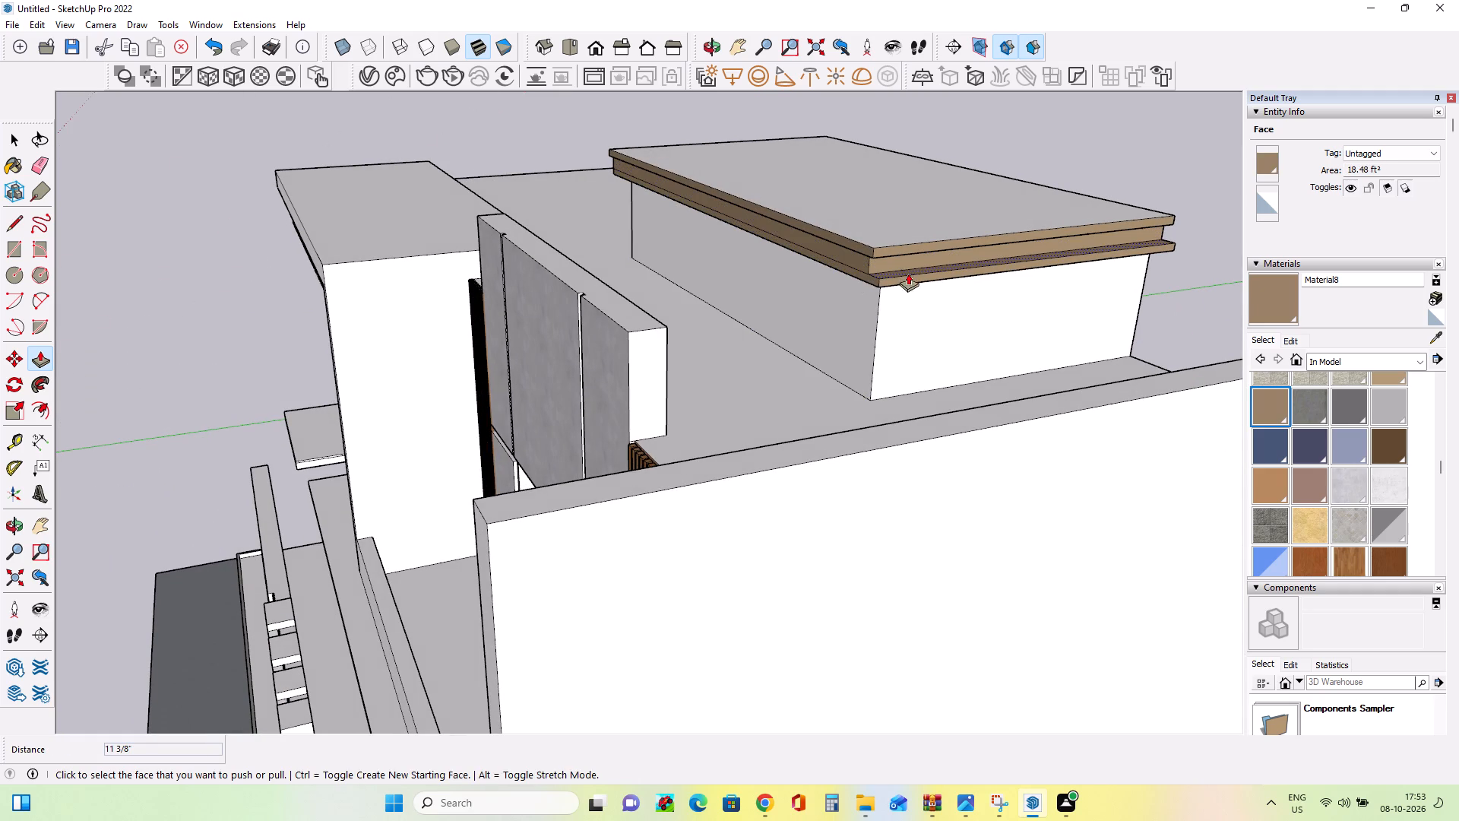
pyautogui.click(906, 277)
pyautogui.click(902, 244)
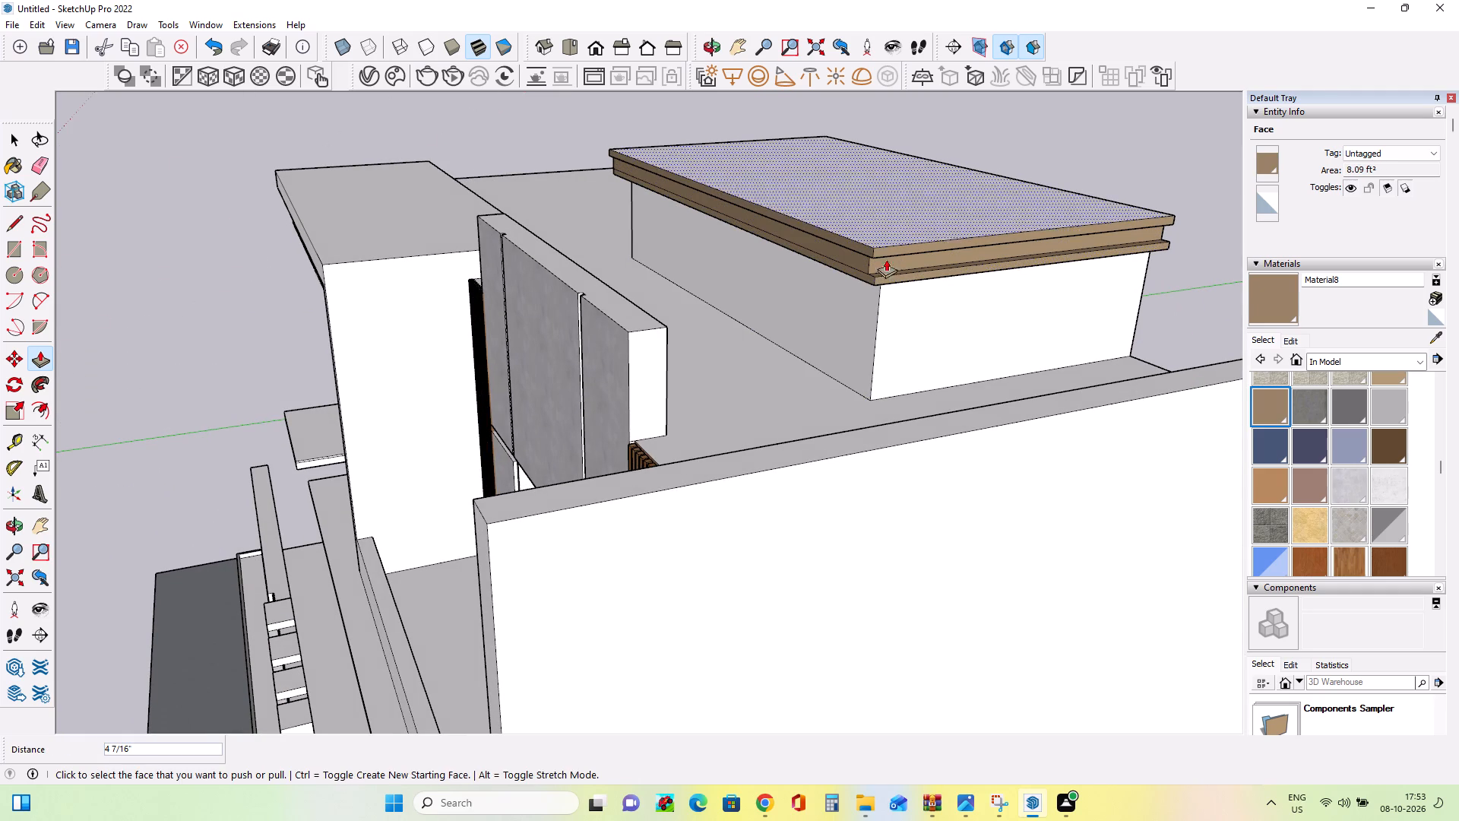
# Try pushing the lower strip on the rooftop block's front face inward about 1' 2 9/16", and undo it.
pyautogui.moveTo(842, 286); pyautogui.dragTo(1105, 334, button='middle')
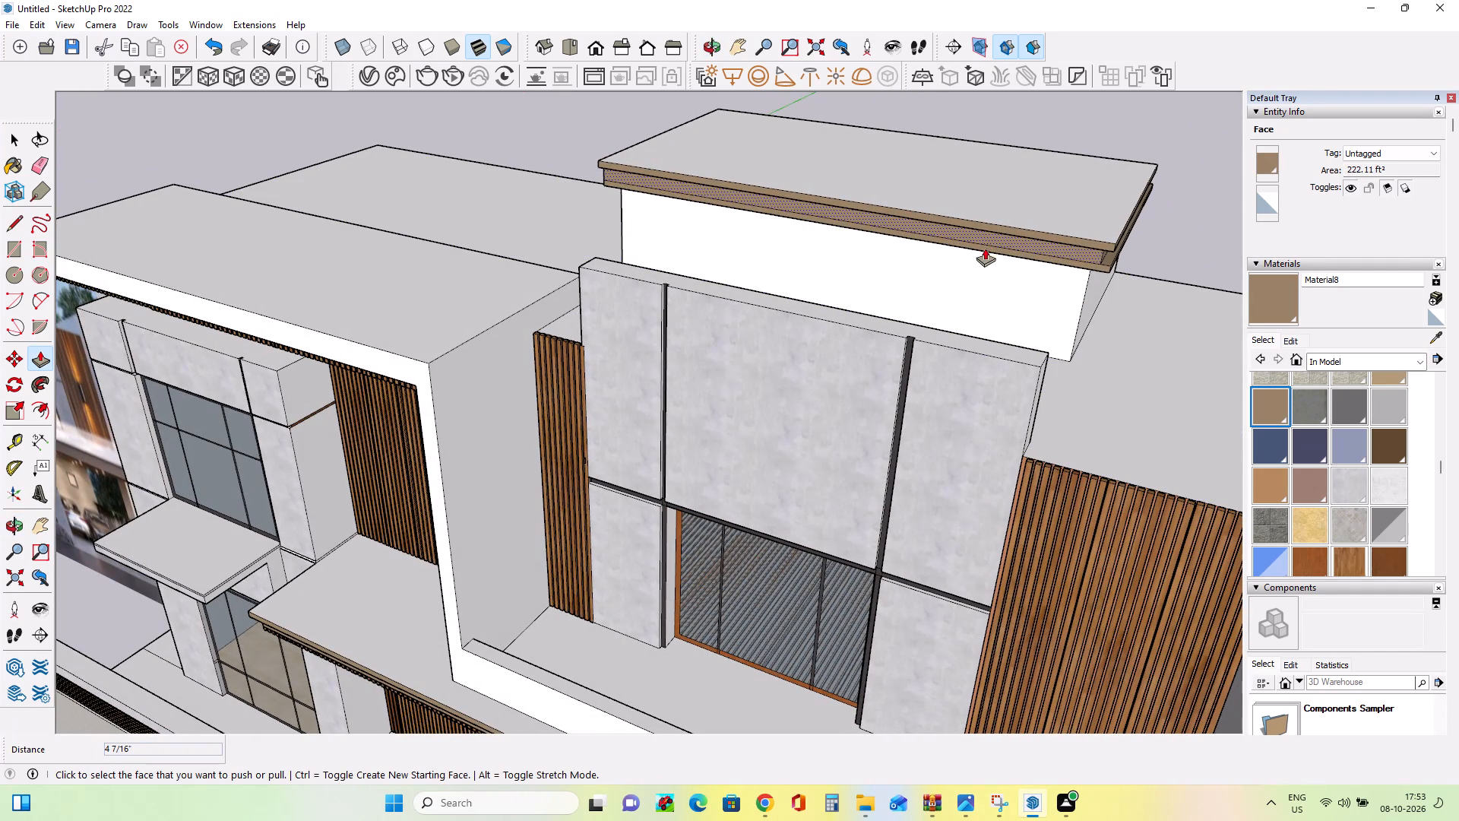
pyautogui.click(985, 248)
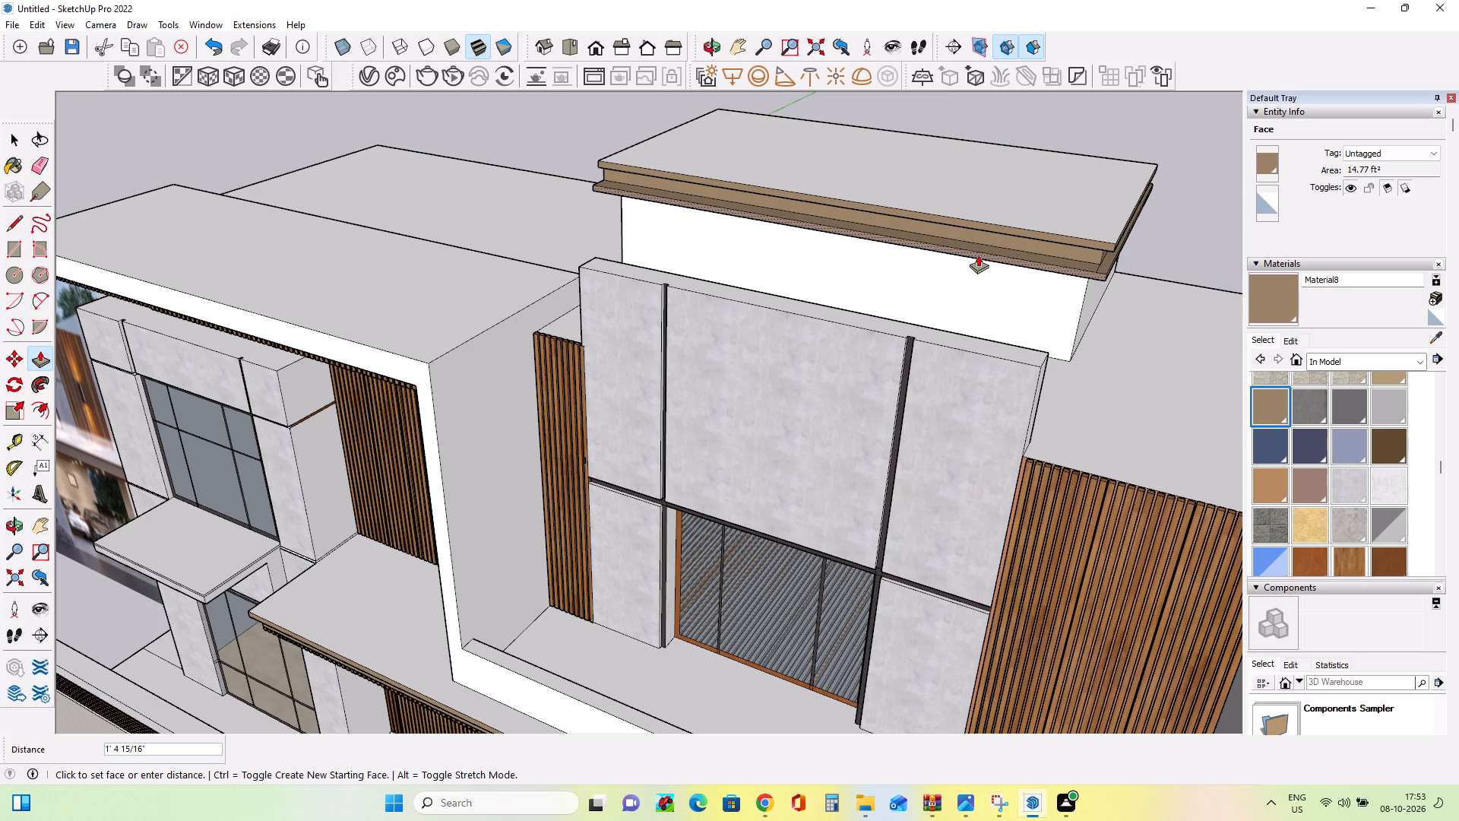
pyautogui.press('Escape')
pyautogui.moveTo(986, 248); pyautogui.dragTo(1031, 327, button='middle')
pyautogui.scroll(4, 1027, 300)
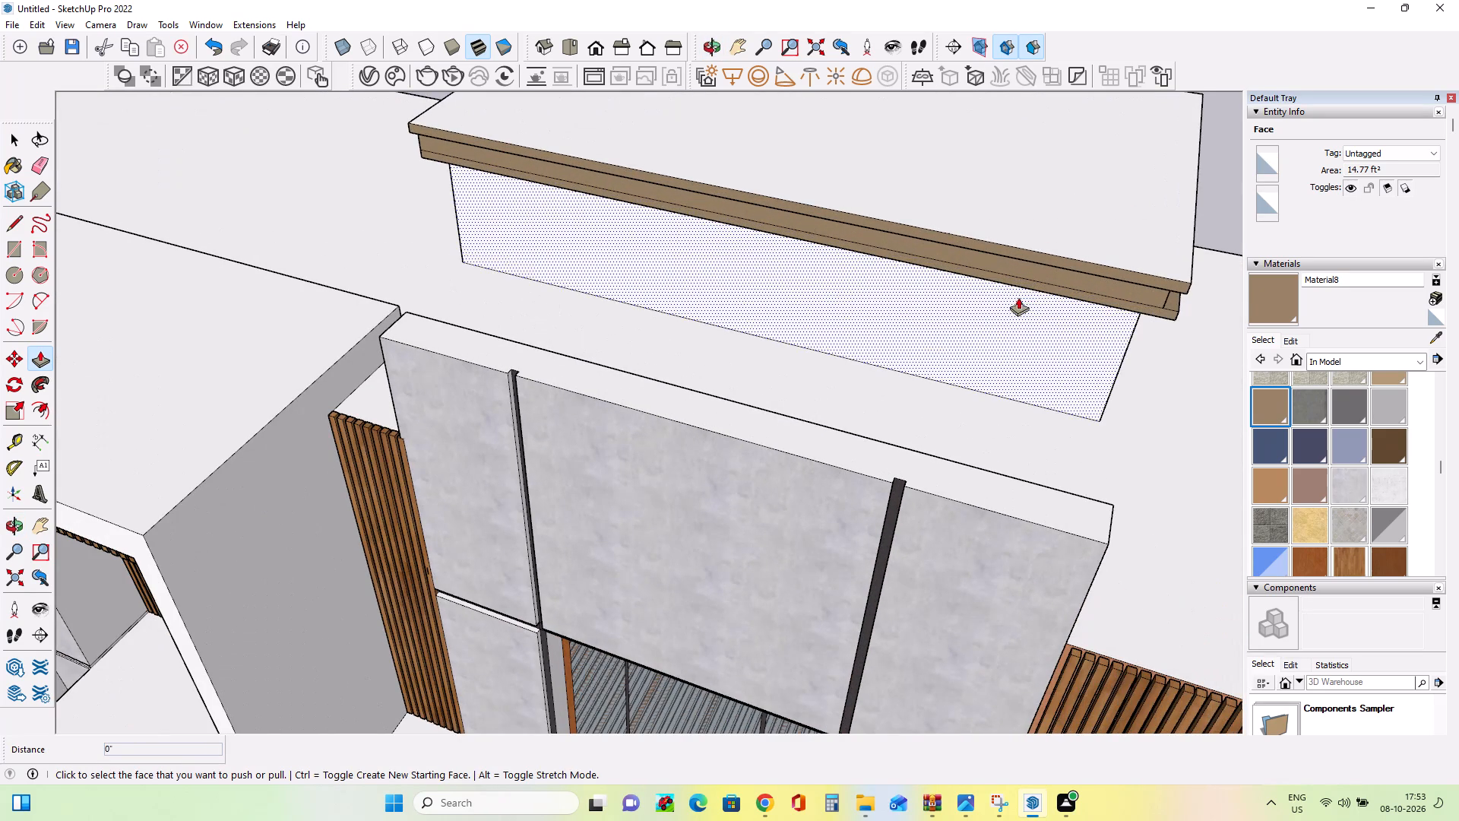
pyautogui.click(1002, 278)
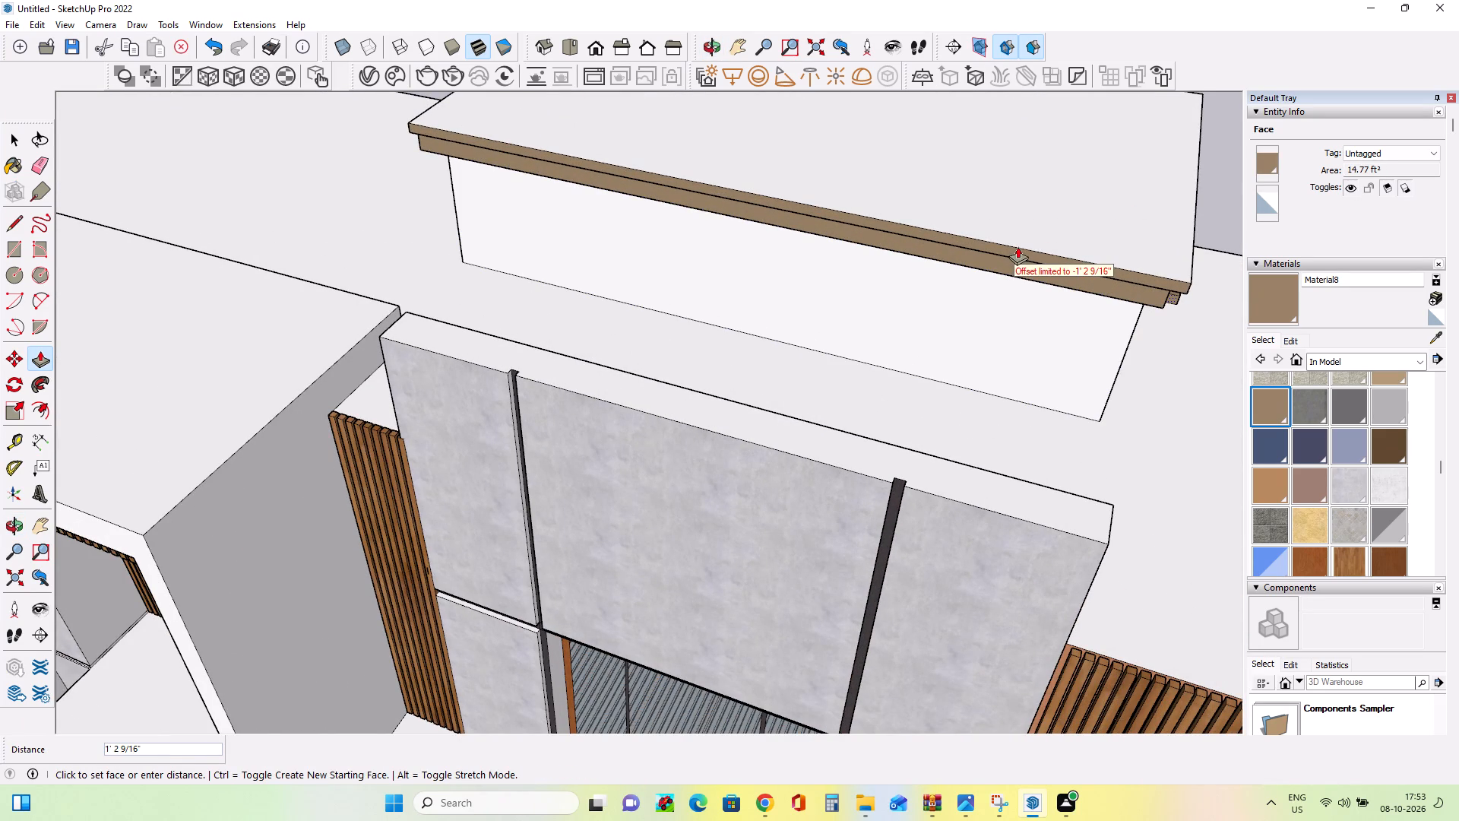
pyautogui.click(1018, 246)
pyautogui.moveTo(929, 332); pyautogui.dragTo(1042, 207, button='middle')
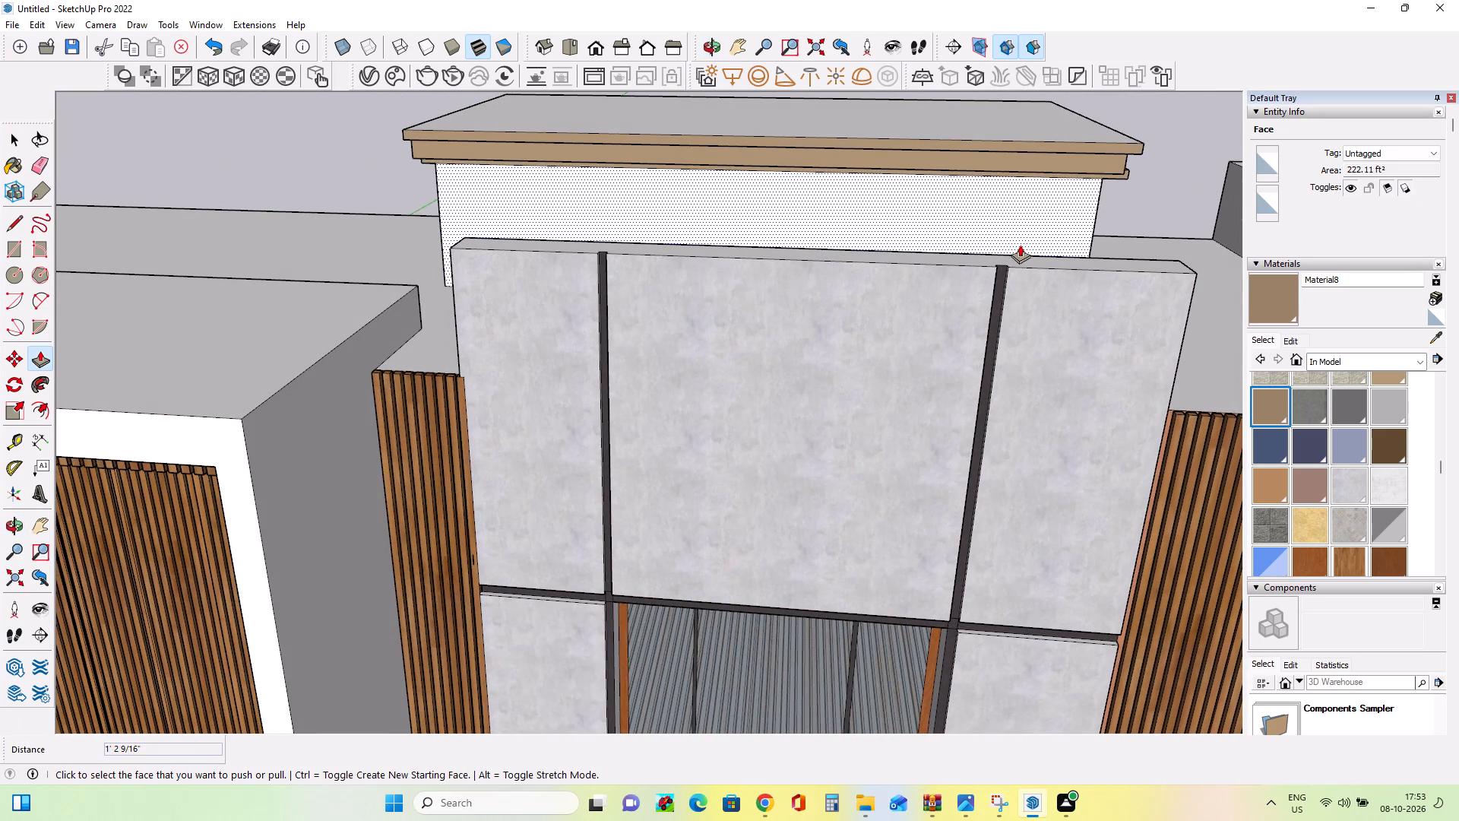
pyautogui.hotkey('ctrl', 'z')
# Push the lower strip inward about 1' 2 9/16" at the front and pull it outward about 4" on the reference-image side.
pyautogui.moveTo(461, 173); pyautogui.dragTo(552, 186, button='middle')
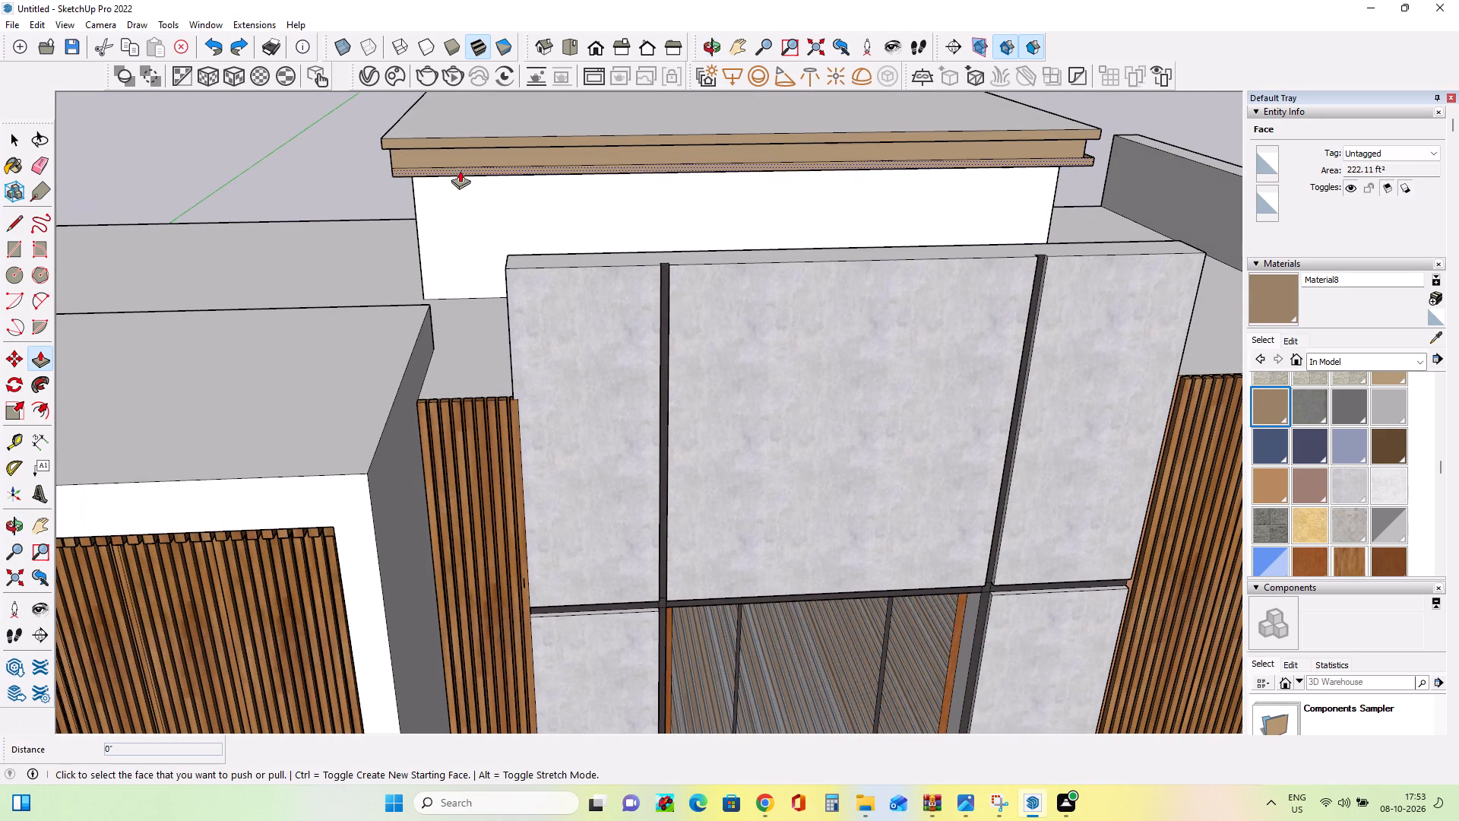
pyautogui.click(460, 170)
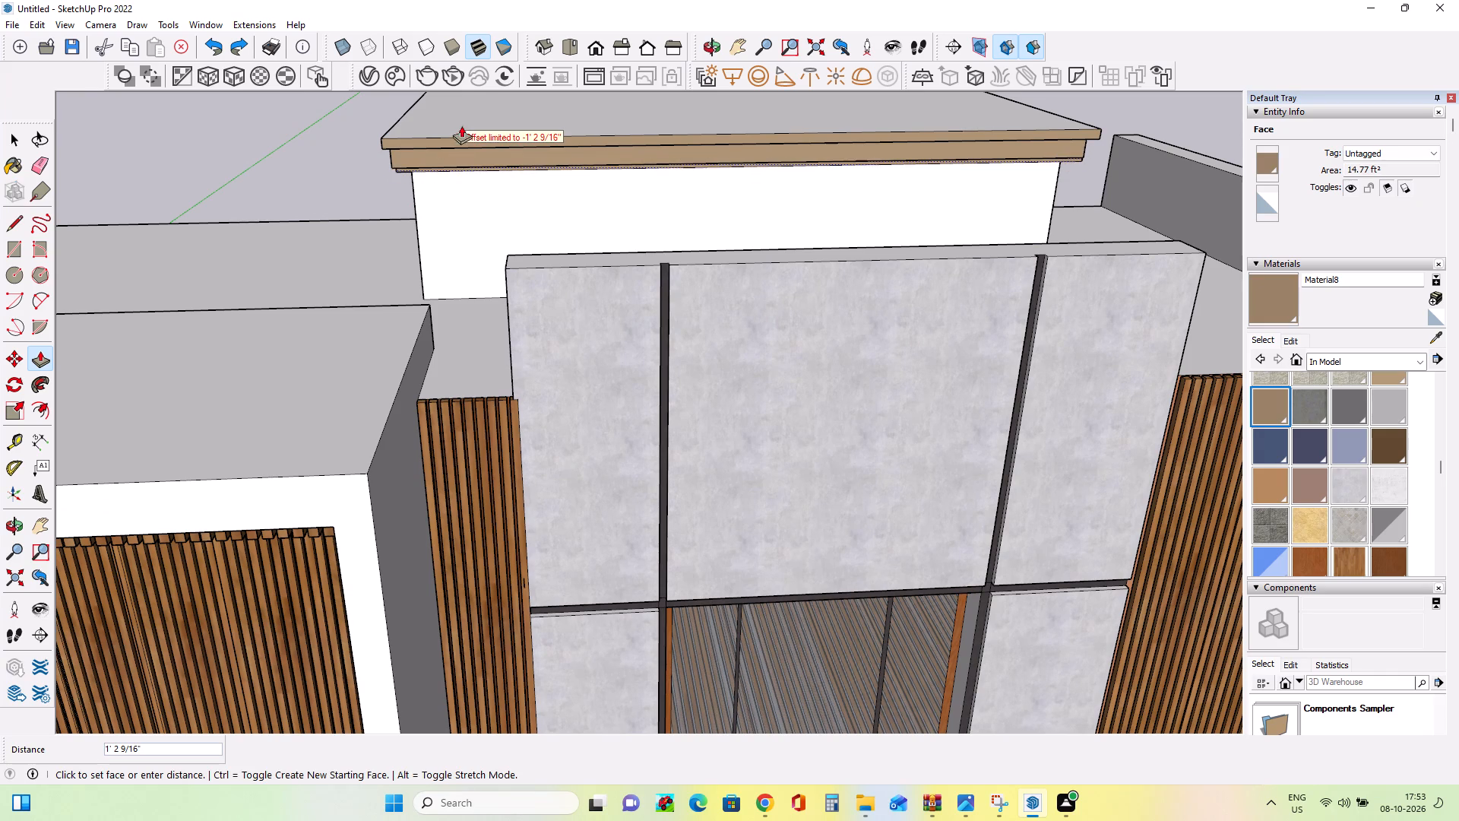
pyautogui.click(460, 135)
pyautogui.moveTo(400, 204); pyautogui.dragTo(739, 230, button='middle')
pyautogui.click(427, 233)
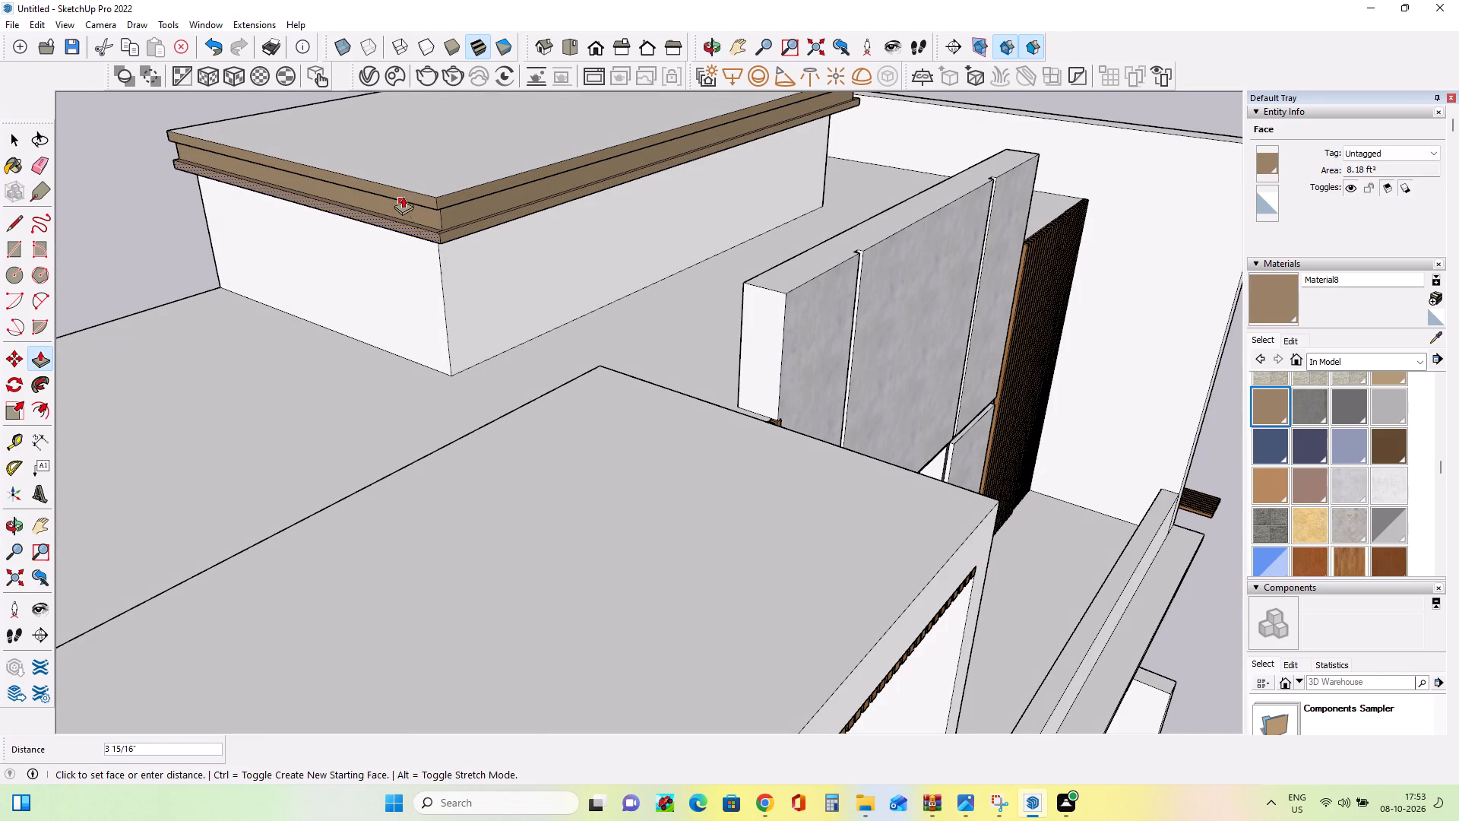
pyautogui.click(404, 190)
# Examine the rooftop block's finished cornice and the overall facade against the reference image.
pyautogui.moveTo(512, 260); pyautogui.dragTo(264, 175, button='middle')
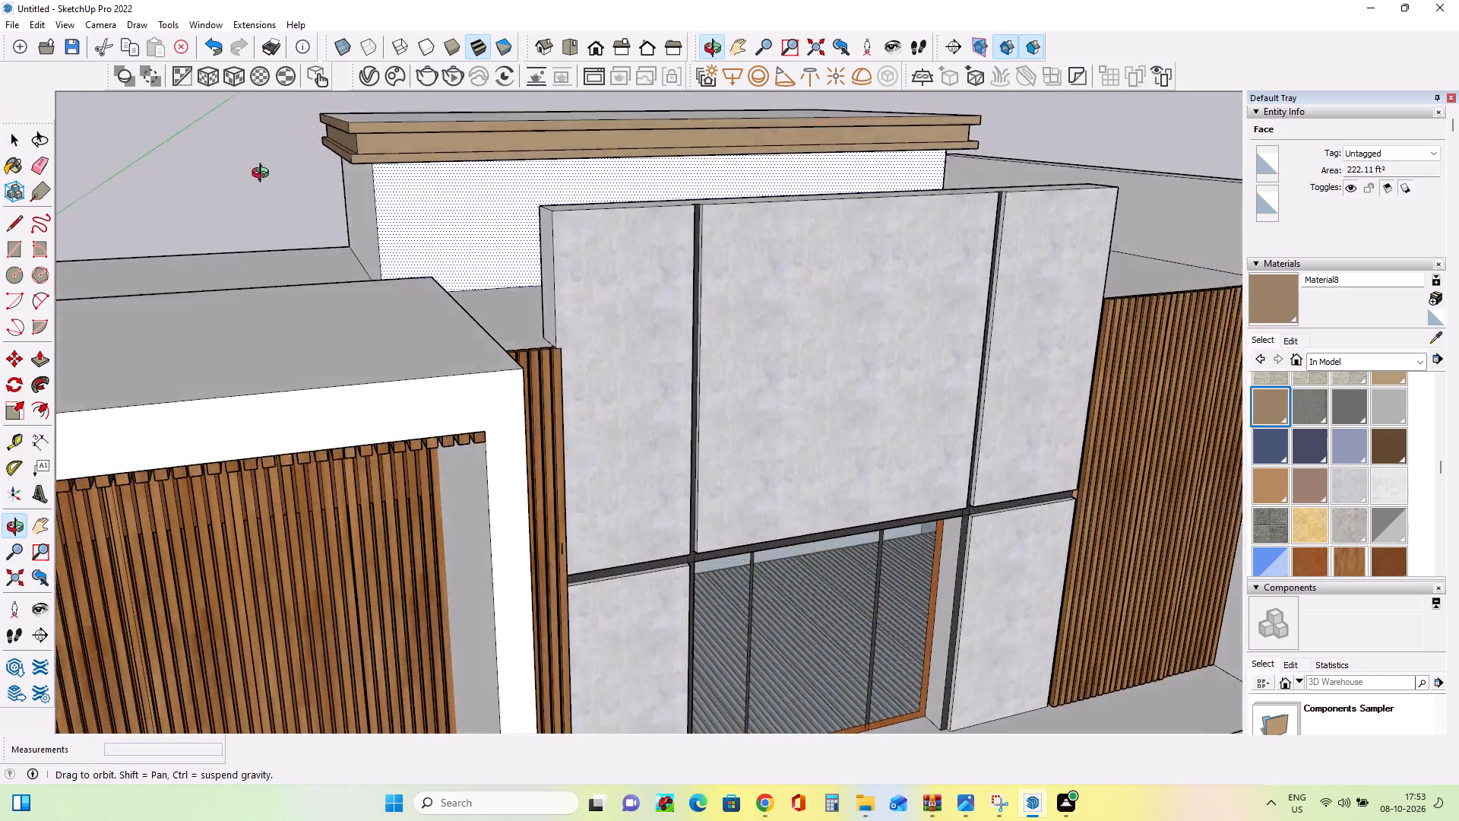
pyautogui.moveTo(264, 175); pyautogui.dragTo(259, 173, button='middle')
pyautogui.scroll(-8, 454, 235)
pyautogui.scroll(-3, 592, 301)
pyautogui.moveTo(622, 331); pyautogui.dragTo(619, 331, button='middle')
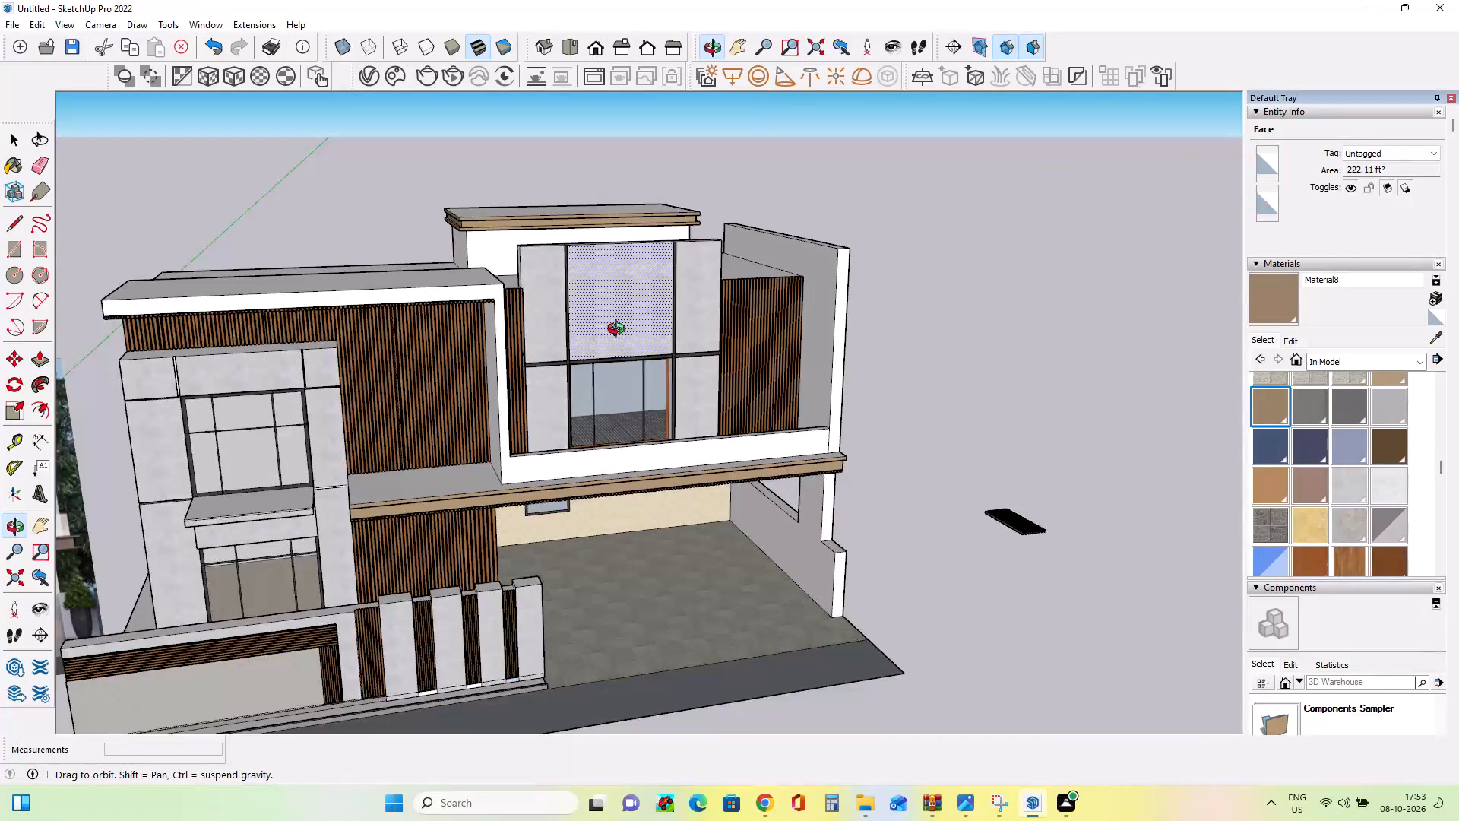
pyautogui.moveTo(619, 331); pyautogui.dragTo(565, 314, button='middle')
pyautogui.scroll(2, 565, 314)
pyautogui.moveTo(587, 320); pyautogui.dragTo(586, 323, button='middle')
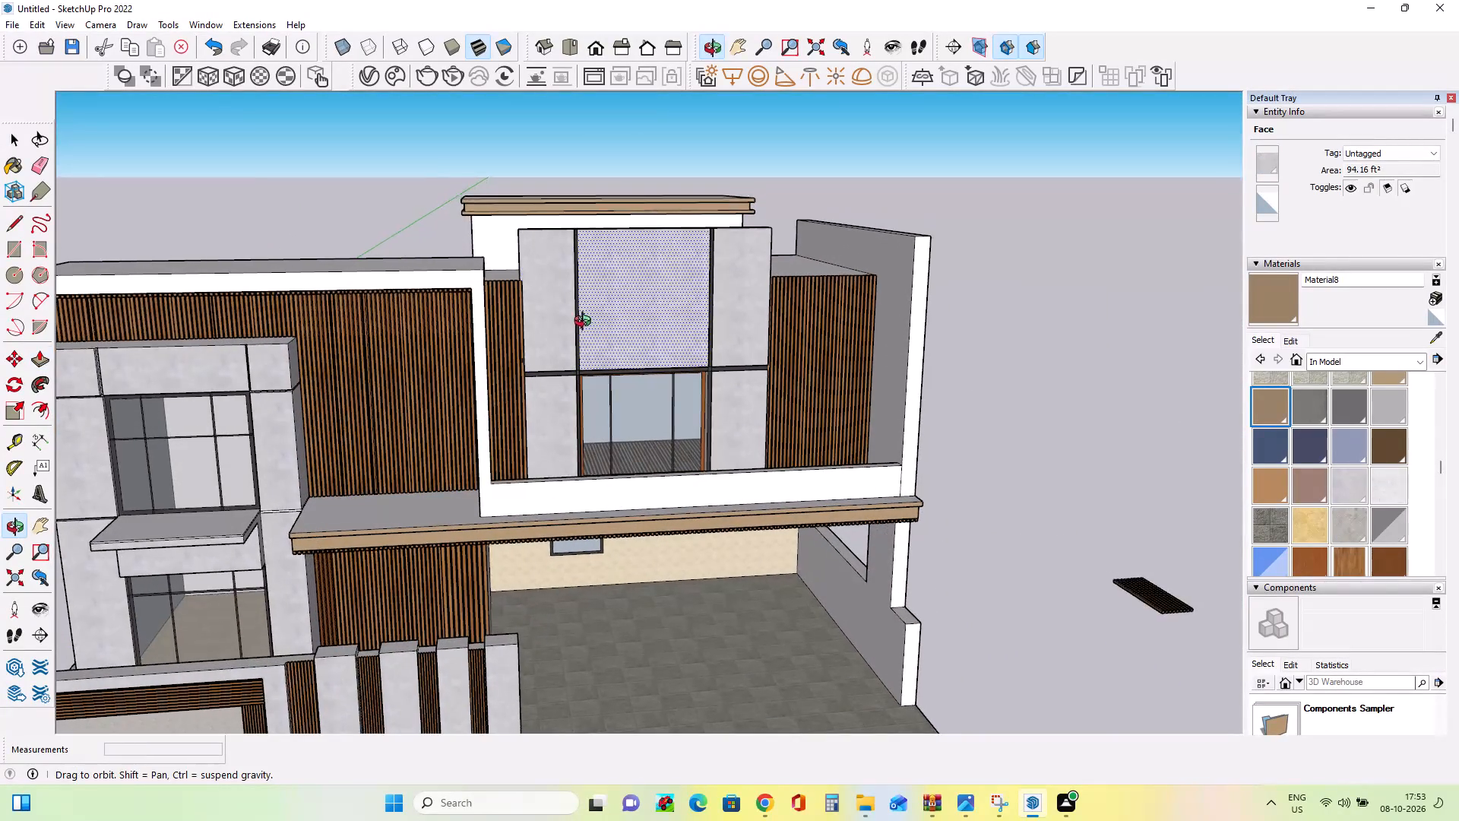
pyautogui.moveTo(586, 323); pyautogui.dragTo(581, 332, button='middle')
pyautogui.scroll(-4, 597, 344)
pyautogui.scroll(-2, 701, 420)
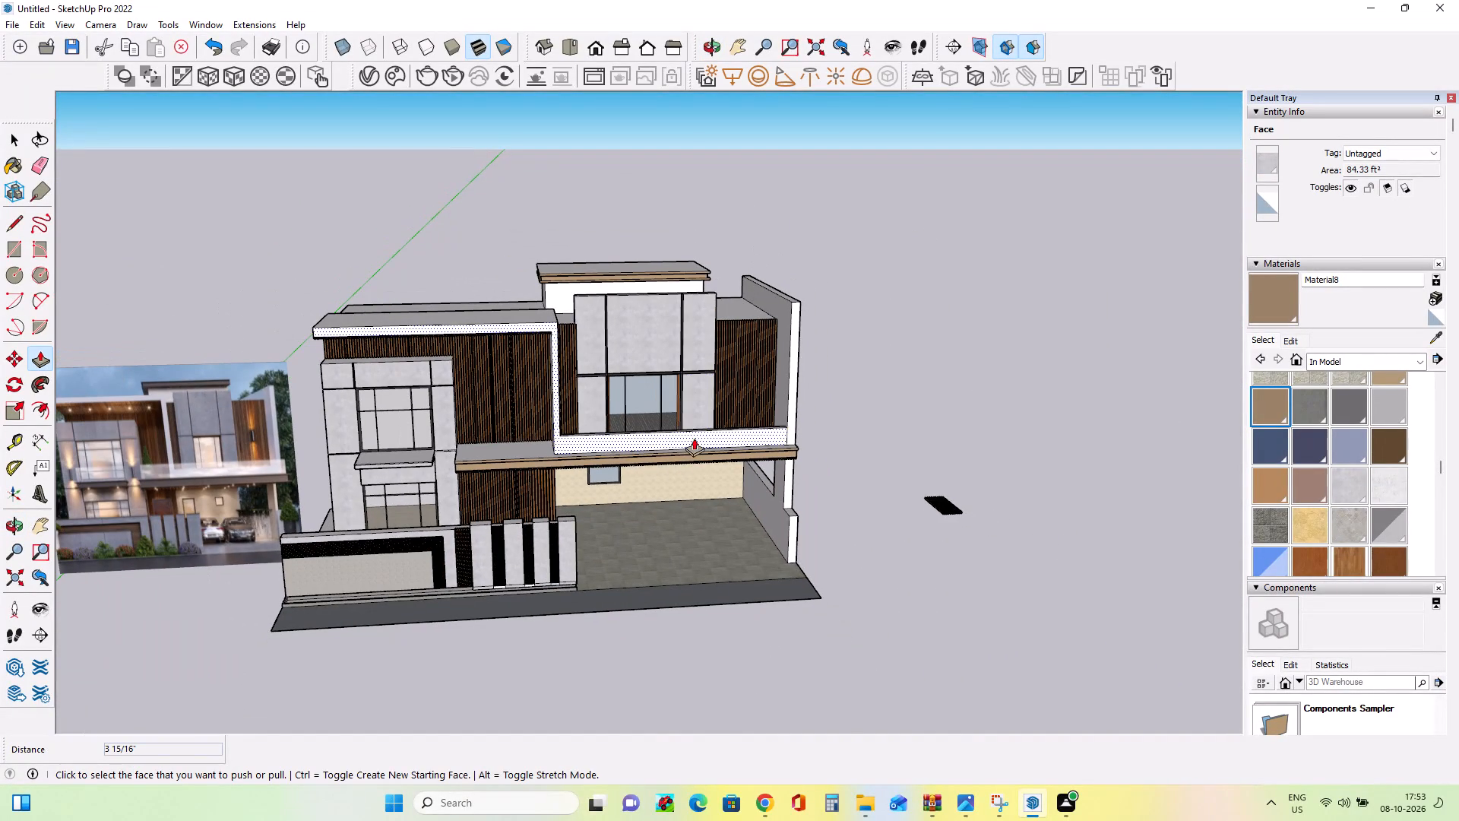
pyautogui.moveTo(654, 438); pyautogui.dragTo(627, 411, button='middle')
pyautogui.scroll(1, 586, 328)
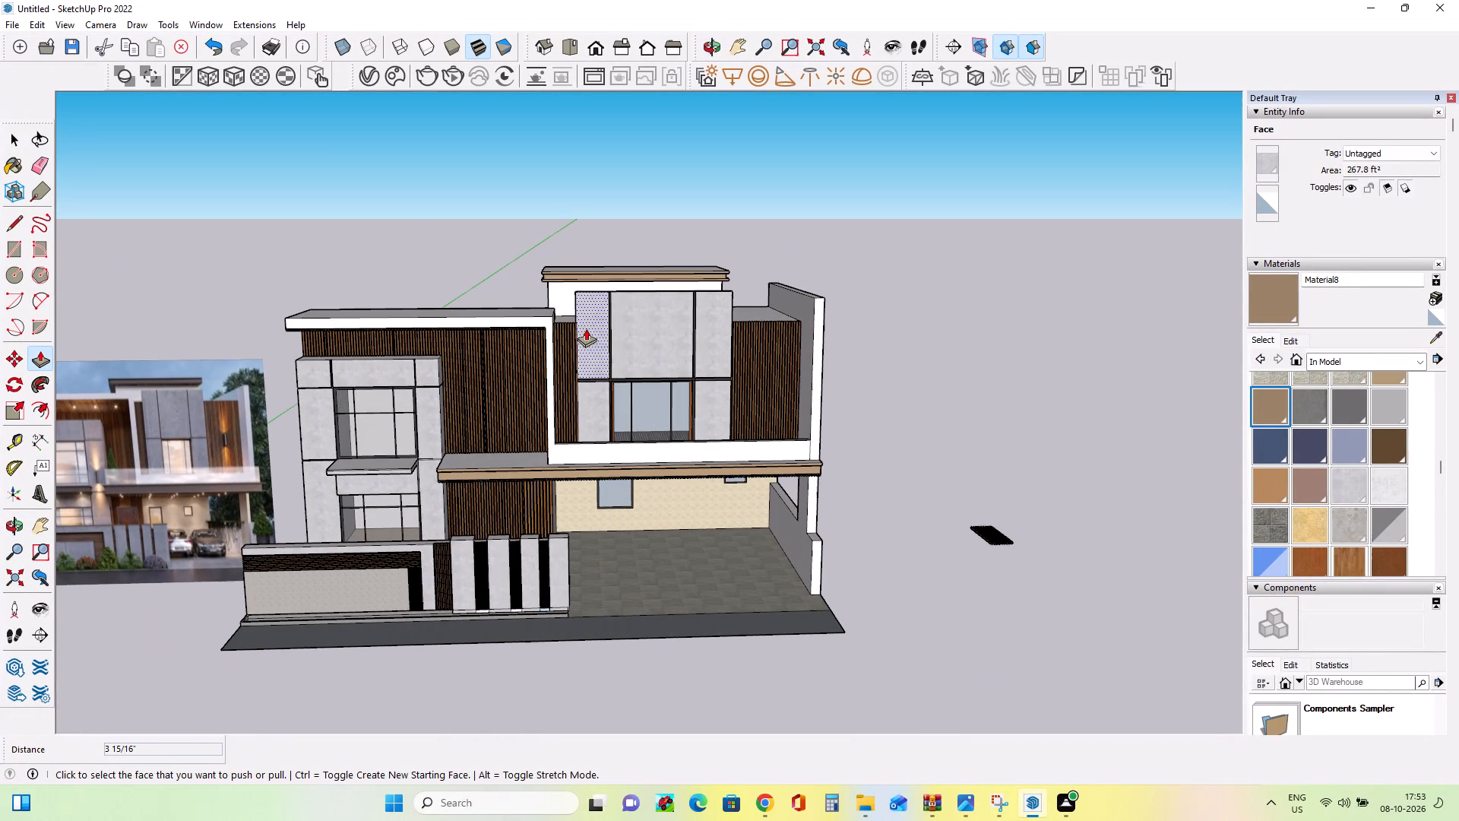
# Paint the rooftop block's front and both side walls with the 0009_Linen material.
pyautogui.scroll(2, 1351, 502)
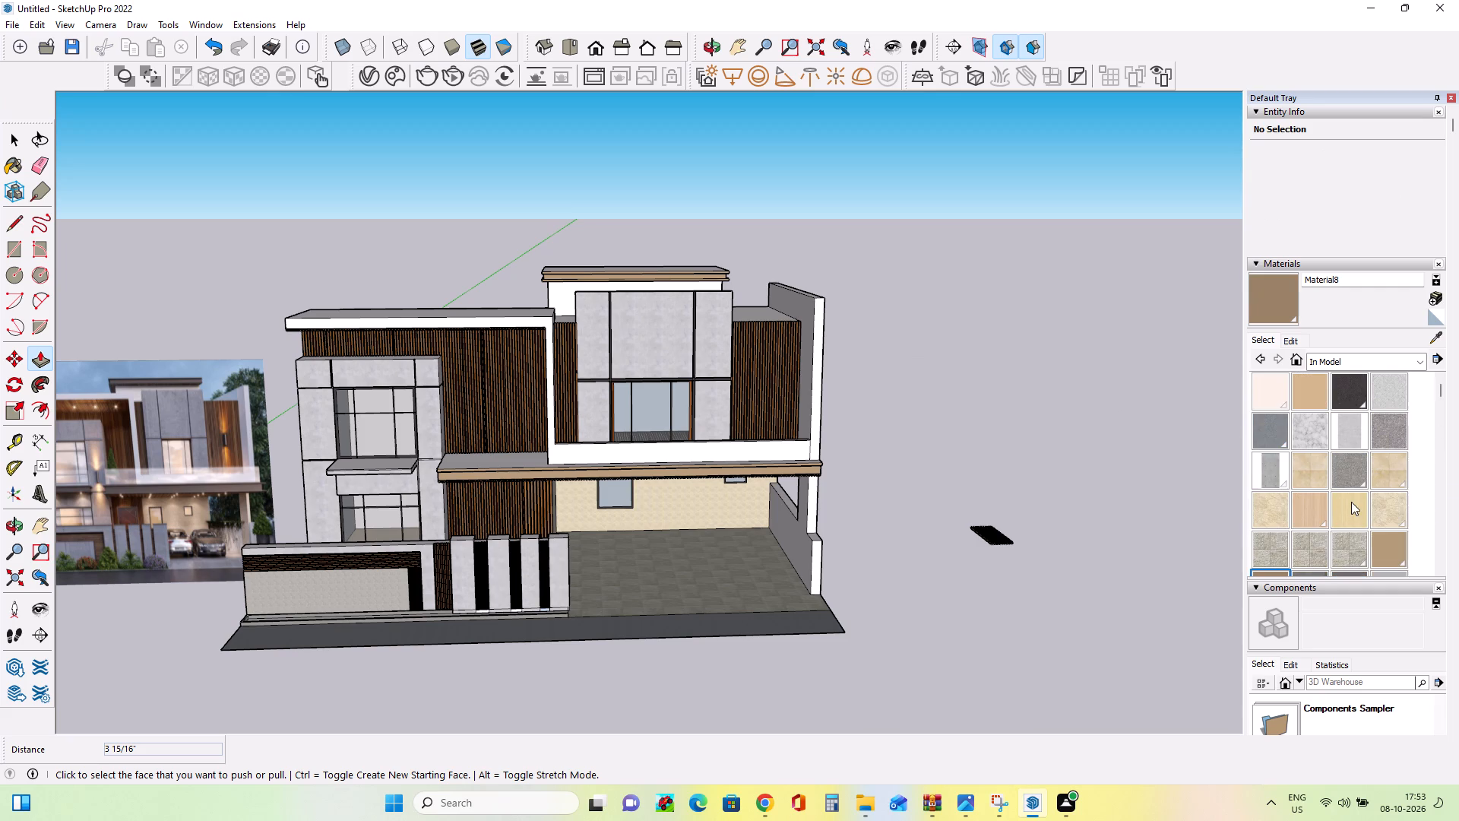
pyautogui.scroll(2, 1285, 495)
pyautogui.click(1280, 395)
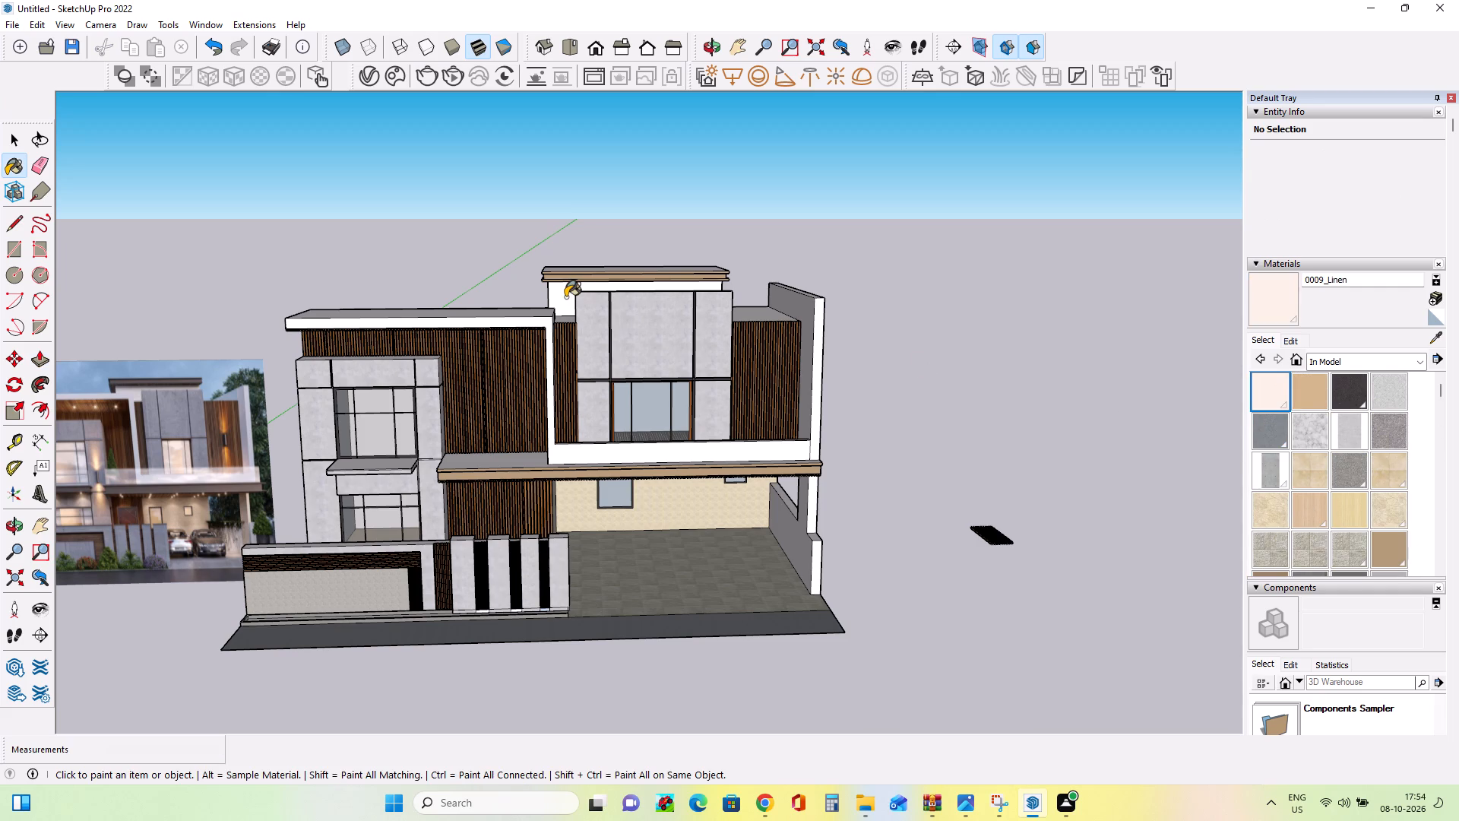
pyautogui.click(565, 297)
pyautogui.tripleClick(560, 298)
pyautogui.moveTo(543, 298); pyautogui.dragTo(780, 293, button='middle')
pyautogui.middleClick(784, 293)
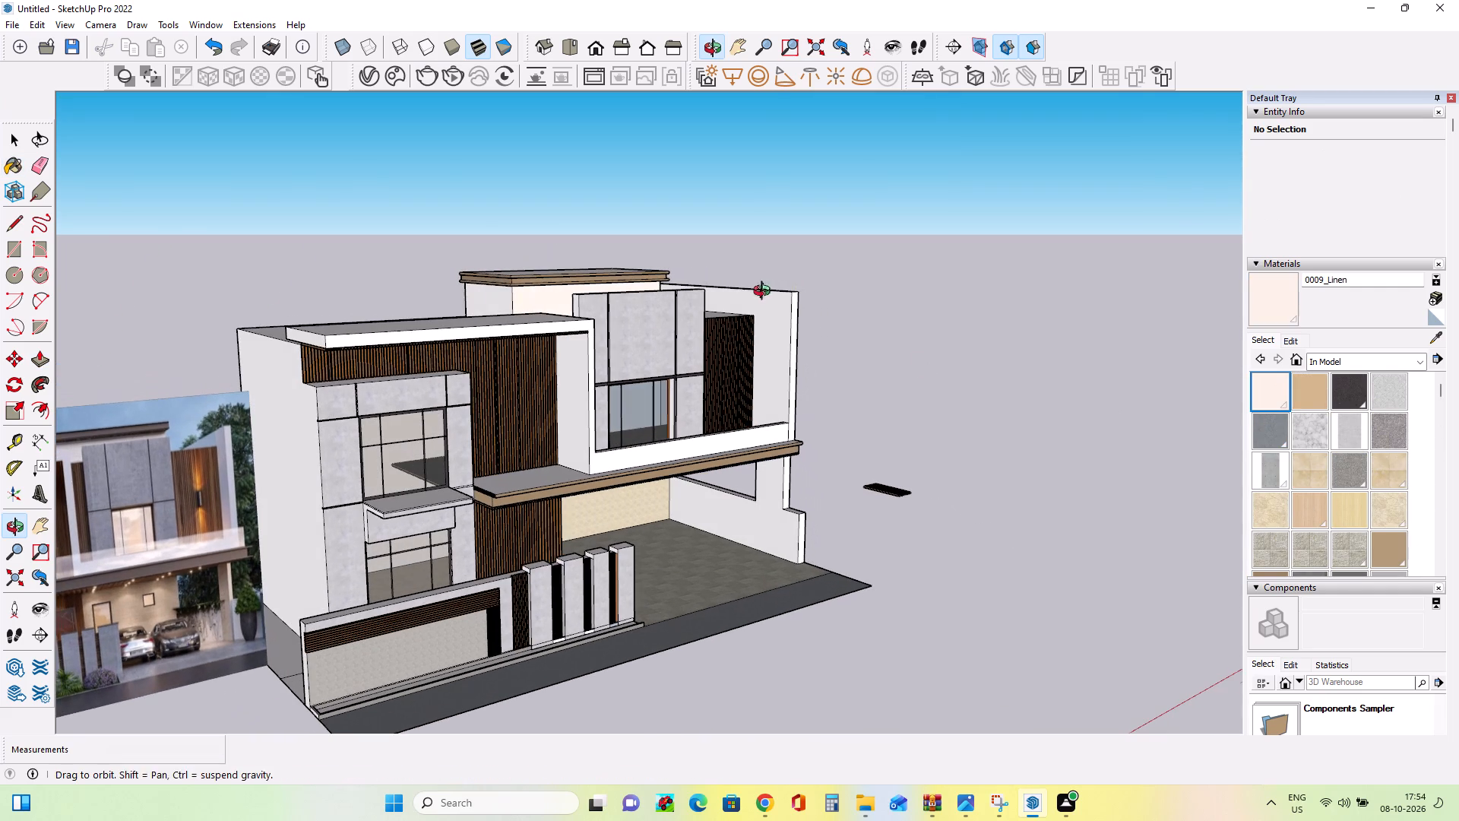
pyautogui.click(486, 295)
pyautogui.moveTo(785, 344); pyautogui.dragTo(288, 367, button='middle')
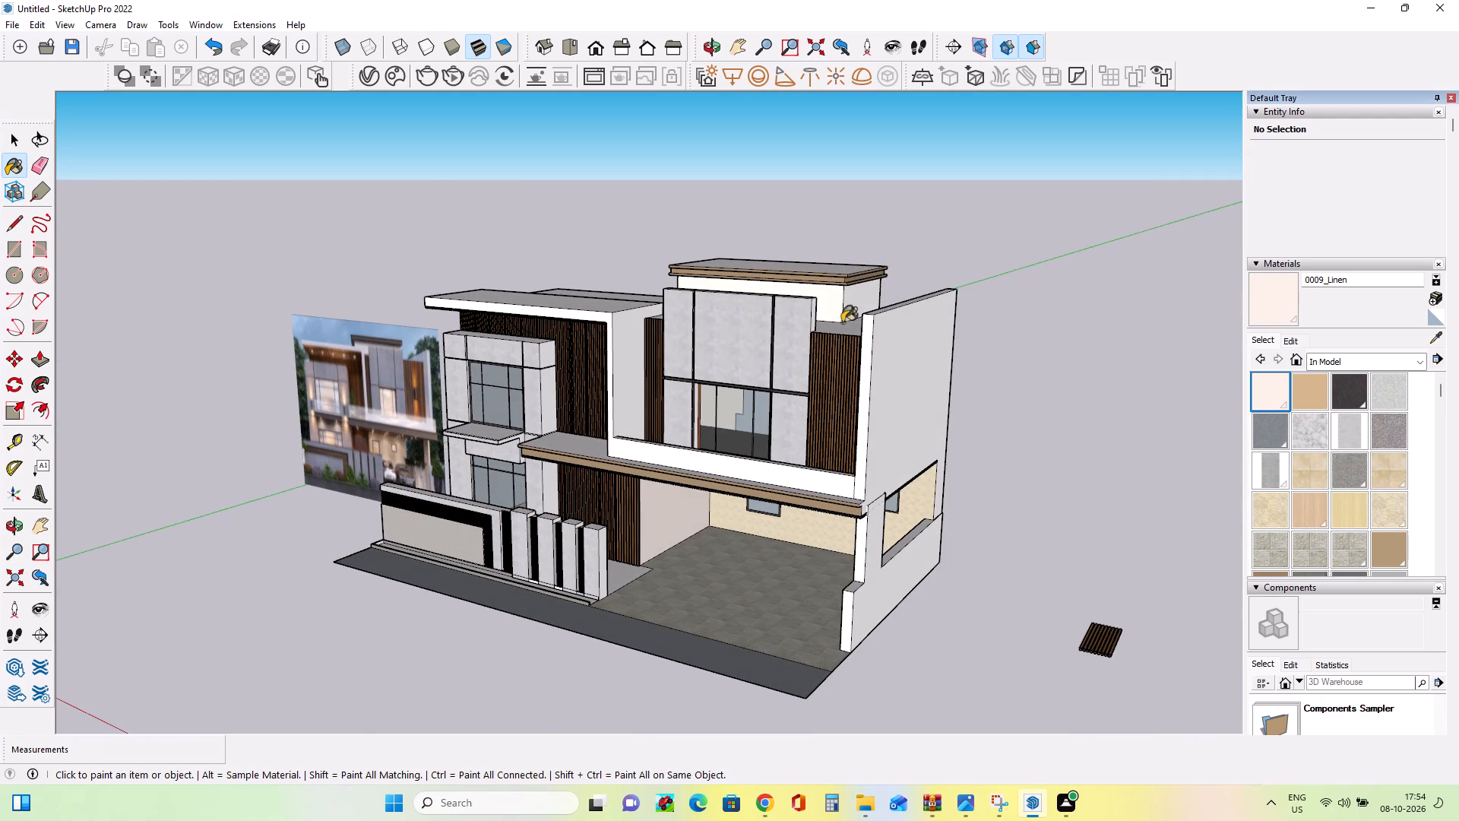
pyautogui.click(859, 304)
# Paint the small floor patch between the boundary wall's end and the carport paving with Material6.
pyautogui.moveTo(736, 421); pyautogui.dragTo(862, 410, button='middle')
pyautogui.scroll(-3, 850, 413)
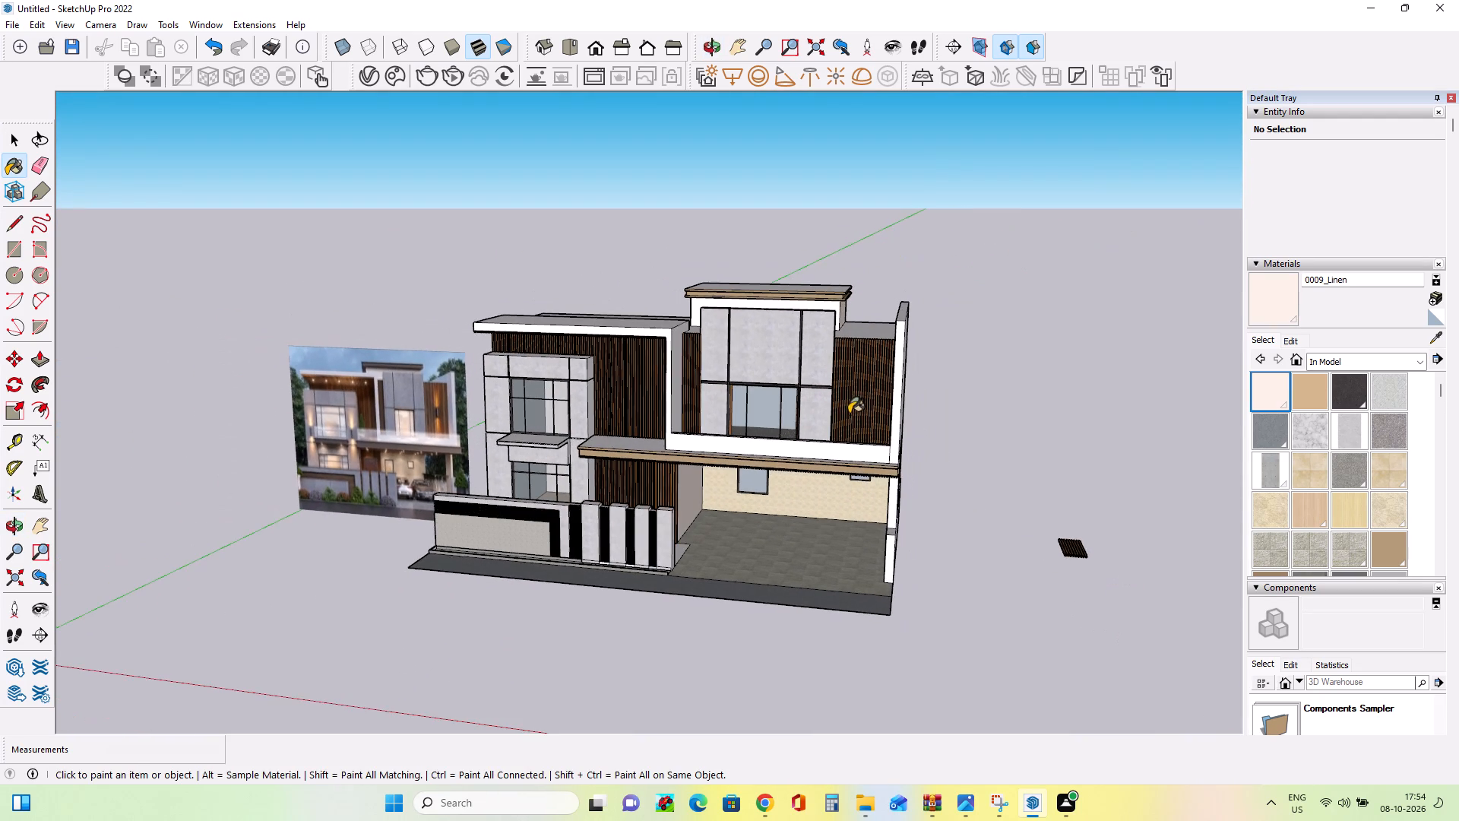
pyautogui.scroll(2, 729, 495)
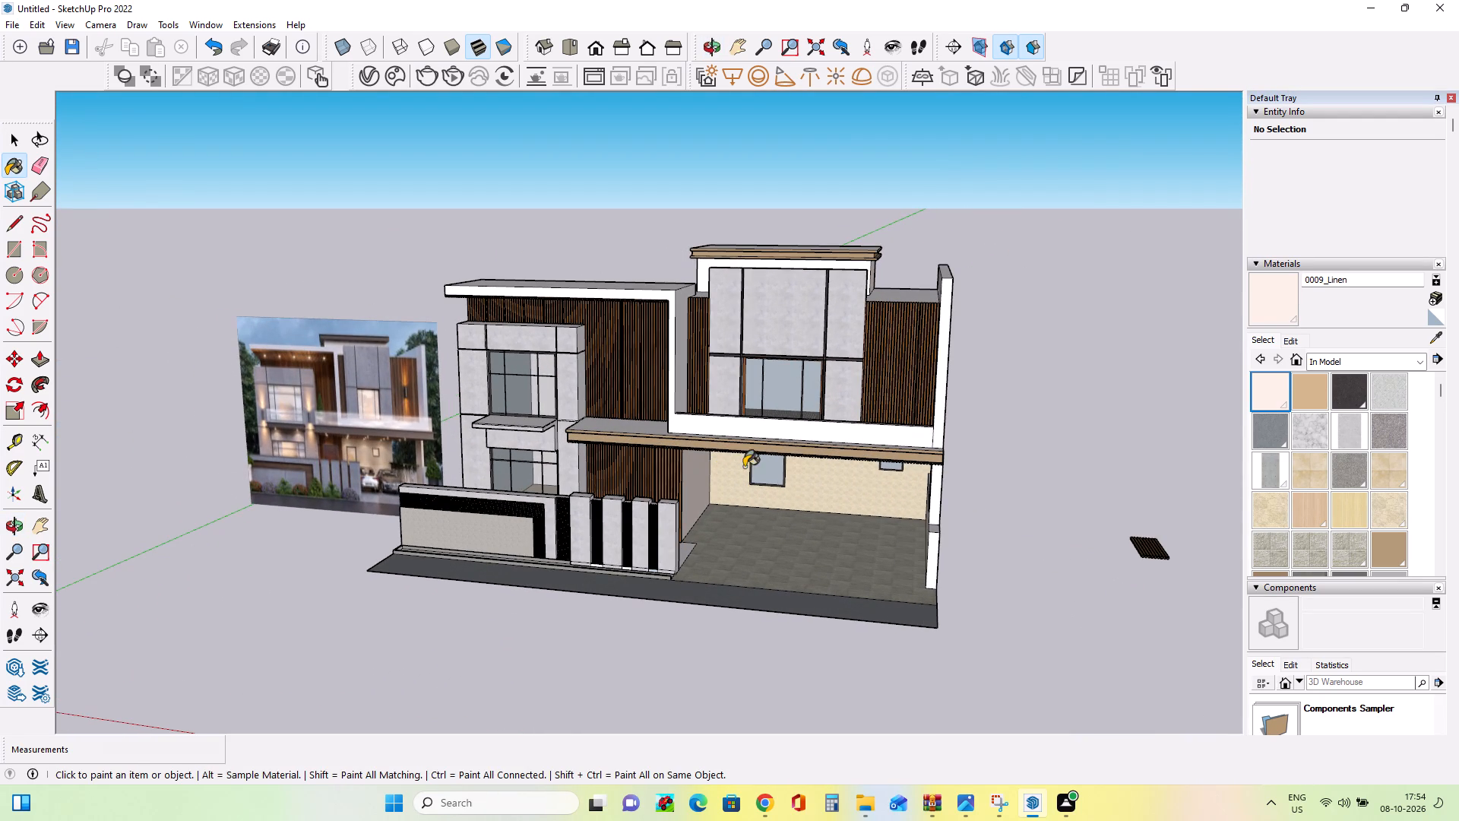
pyautogui.scroll(2, 874, 536)
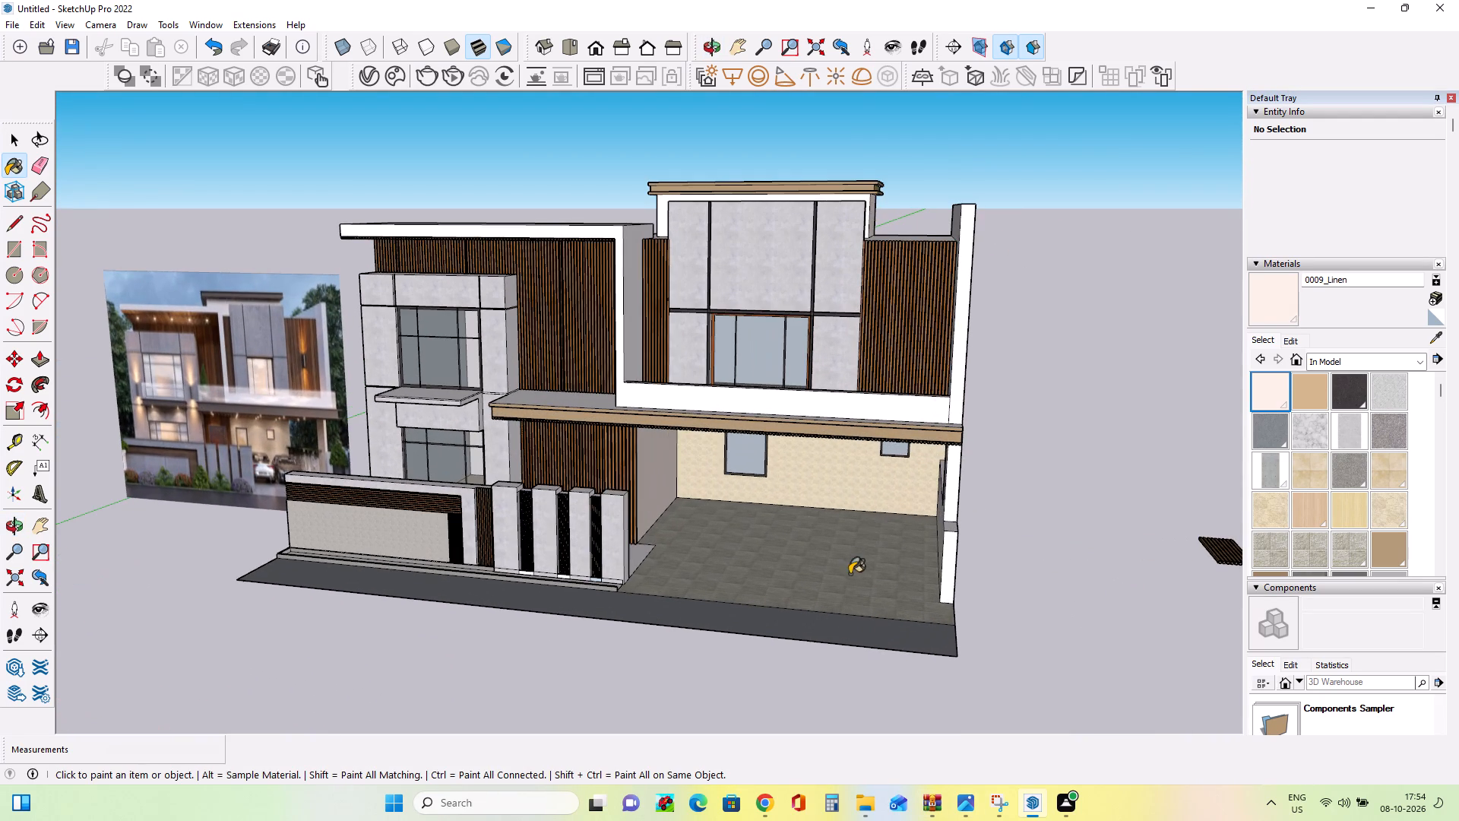
pyautogui.moveTo(850, 574); pyautogui.dragTo(884, 585, button='middle')
pyautogui.moveTo(883, 585); pyautogui.dragTo(777, 672, button='middle')
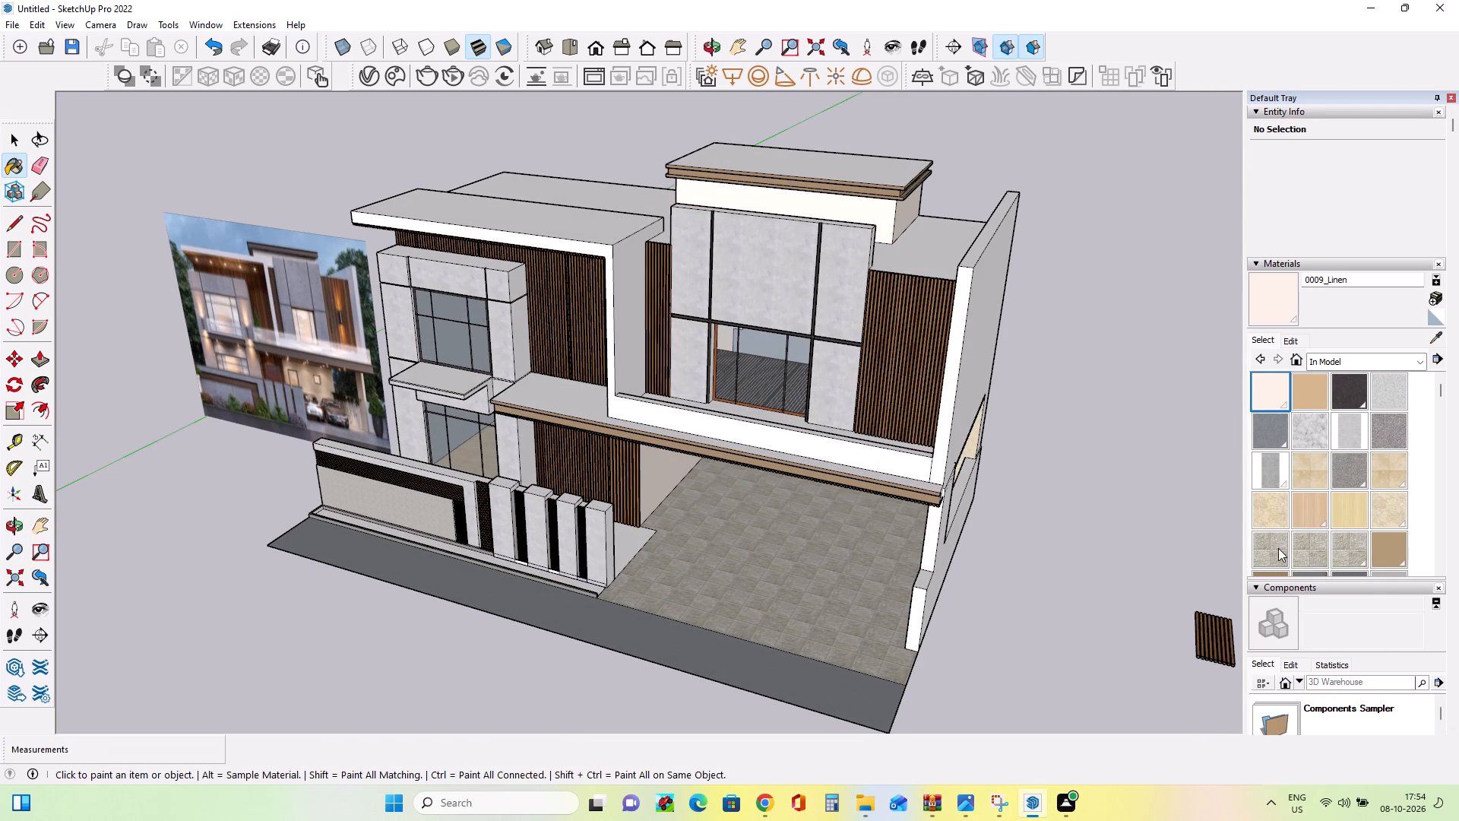
pyautogui.click(1348, 548)
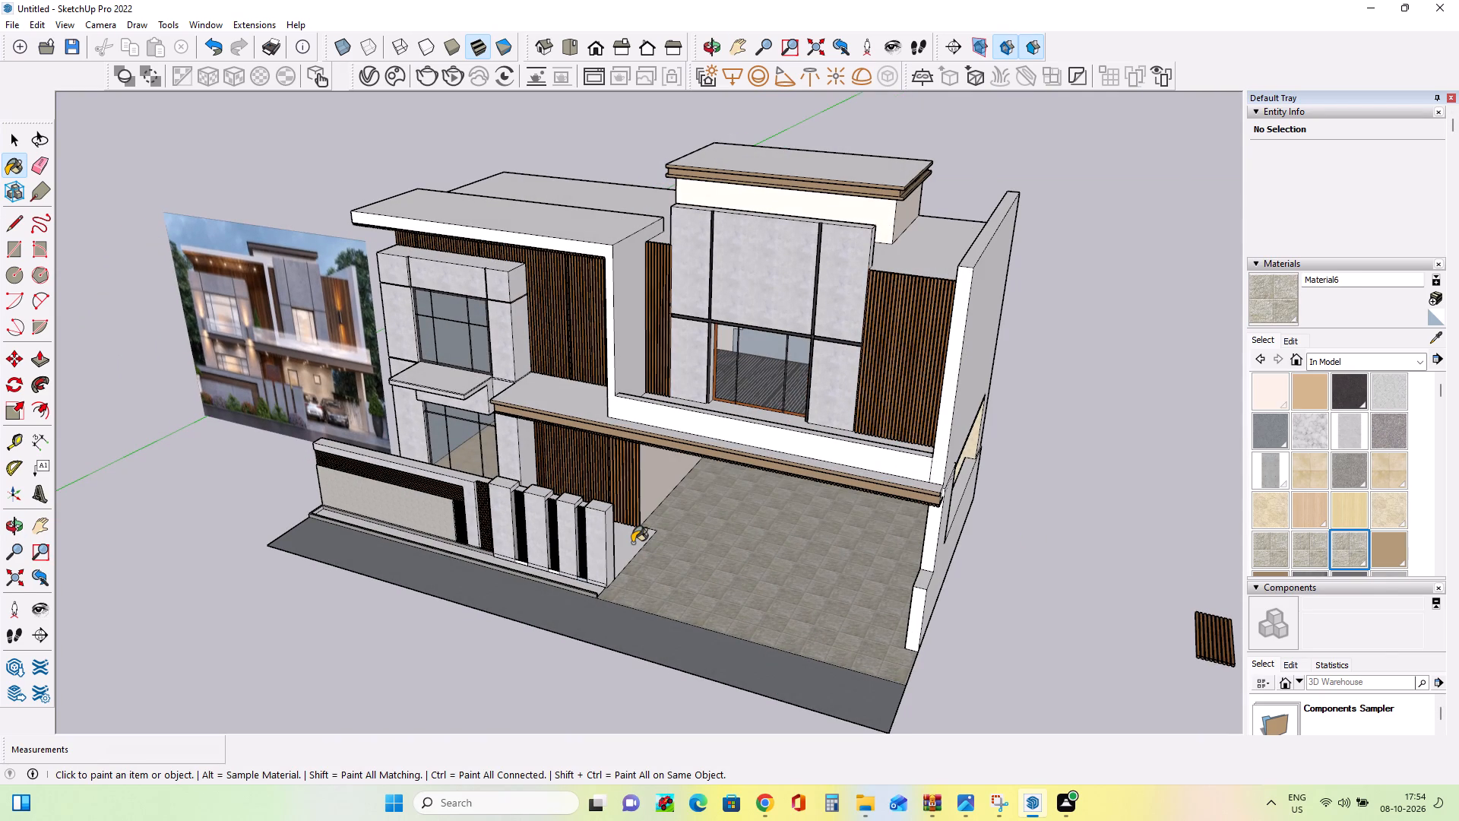
pyautogui.click(632, 543)
pyautogui.moveTo(705, 564); pyautogui.dragTo(745, 564, button='middle')
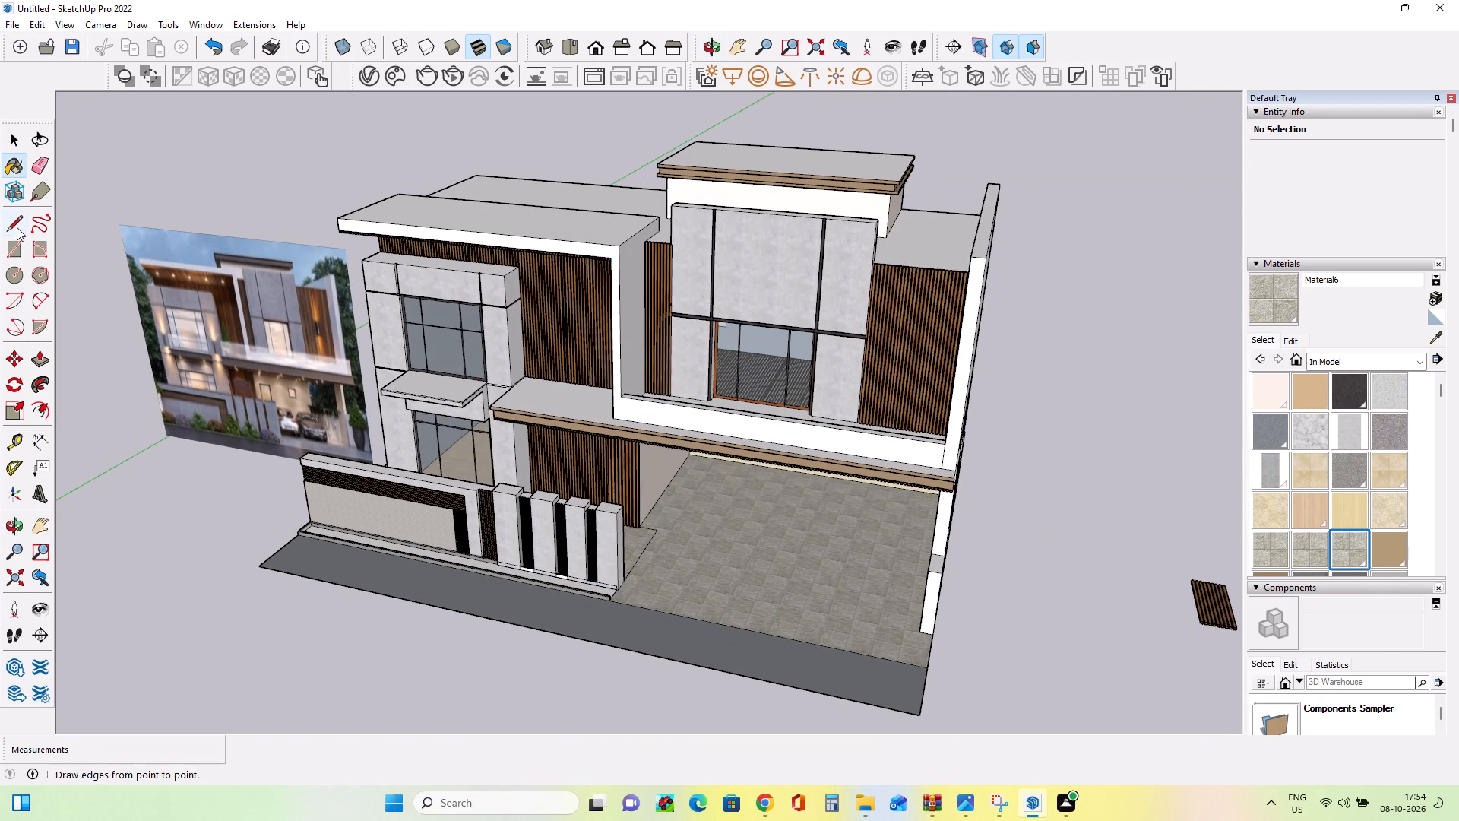
# Erase the edges separating the small floor patch beside the boundary wall's end from the carport paving.
pyautogui.click(48, 163)
pyautogui.click(648, 543)
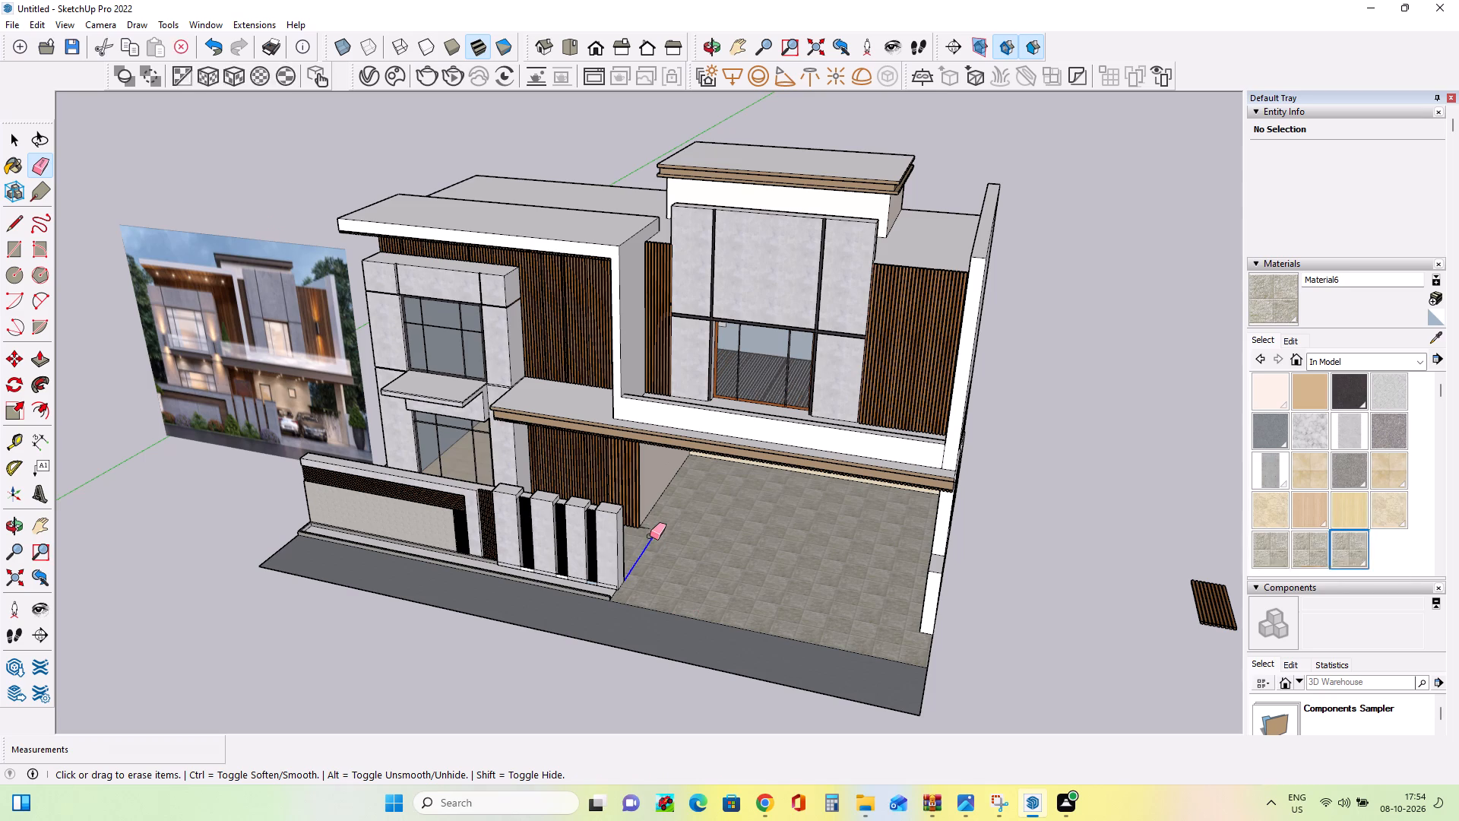
pyautogui.click(650, 528)
# Examine the whole facade, boundary wall and merged carport paving against the reference image.
pyautogui.moveTo(693, 610); pyautogui.dragTo(771, 579, button='middle')
pyautogui.scroll(-4, 777, 569)
pyautogui.moveTo(781, 576); pyautogui.dragTo(775, 515, button='middle')
pyautogui.scroll(3, 775, 515)
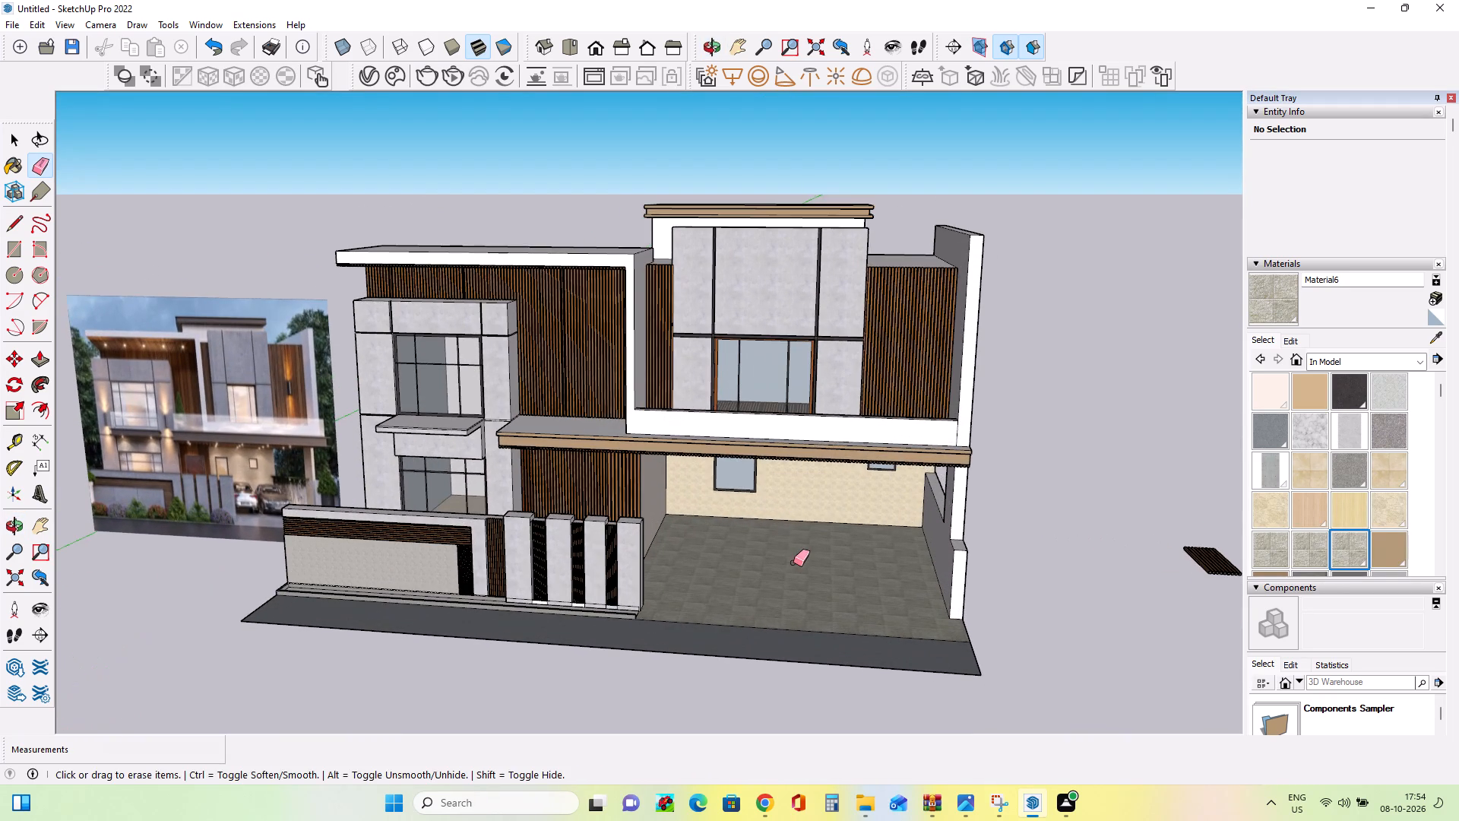
pyautogui.moveTo(792, 560); pyautogui.dragTo(771, 535, button='middle')
pyautogui.scroll(2, 771, 535)
pyautogui.moveTo(775, 543); pyautogui.dragTo(780, 557, button='middle')
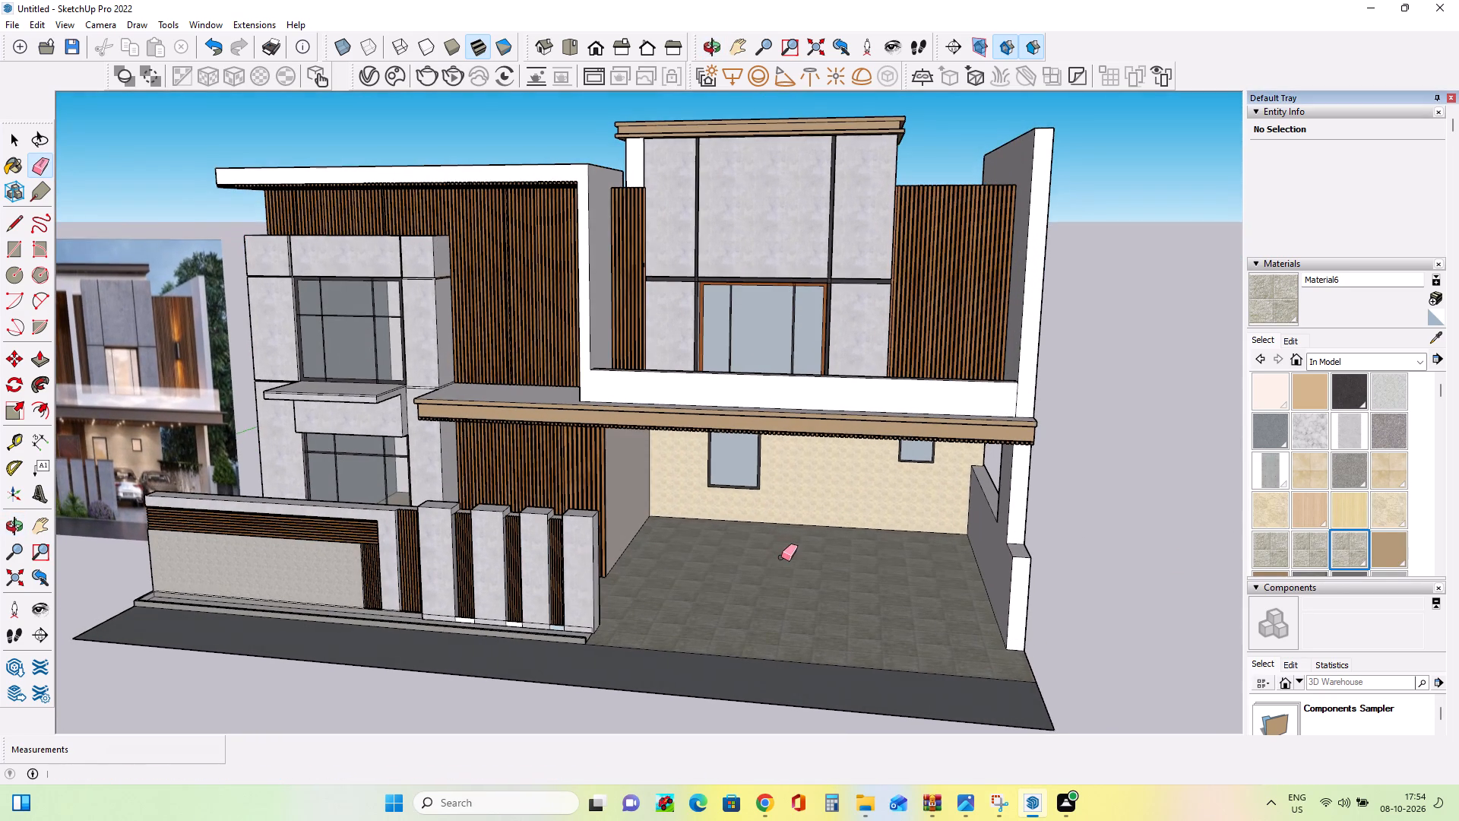
pyautogui.moveTo(786, 566); pyautogui.dragTo(793, 591, button='middle')
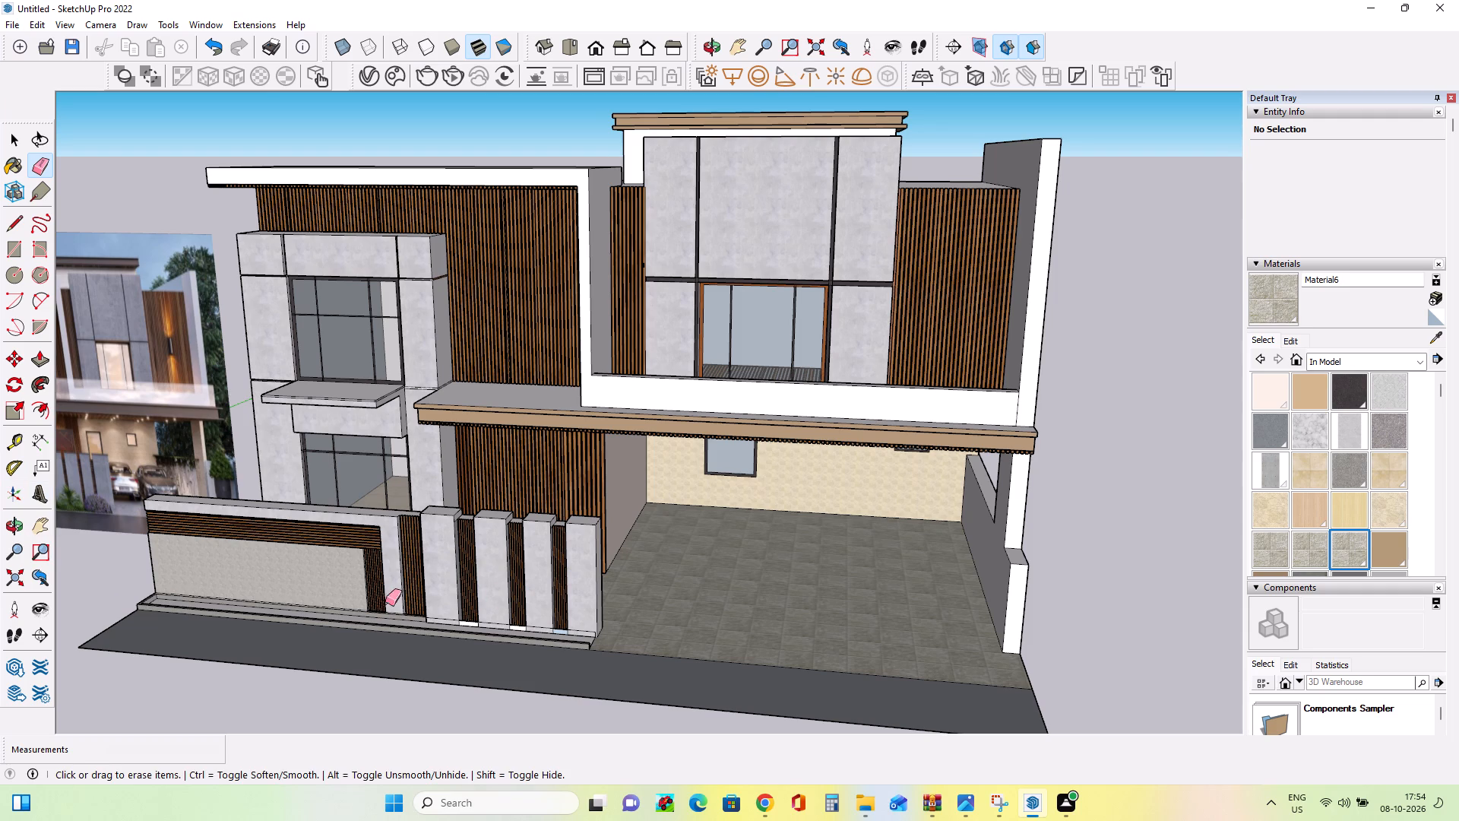
pyautogui.moveTo(481, 661); pyautogui.dragTo(483, 683, button='middle')
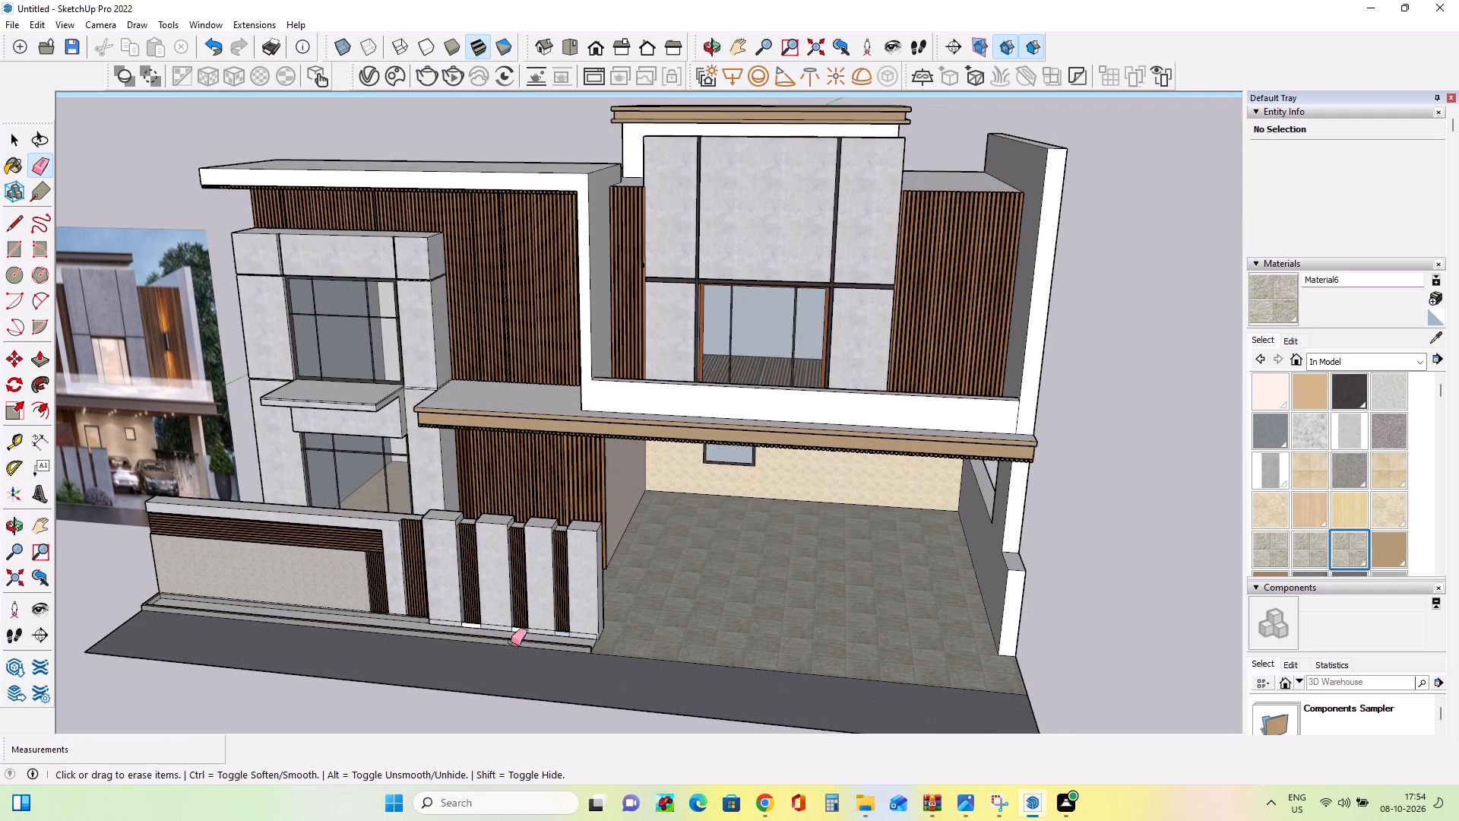
# Draw a rectangle of about 7 13/16" by 2' 10 5/8" closing the open carport-side end of the boundary wall's base ledge.
pyautogui.scroll(2, 492, 610)
pyautogui.moveTo(498, 649); pyautogui.dragTo(502, 685, button='middle')
pyautogui.scroll(2, 622, 664)
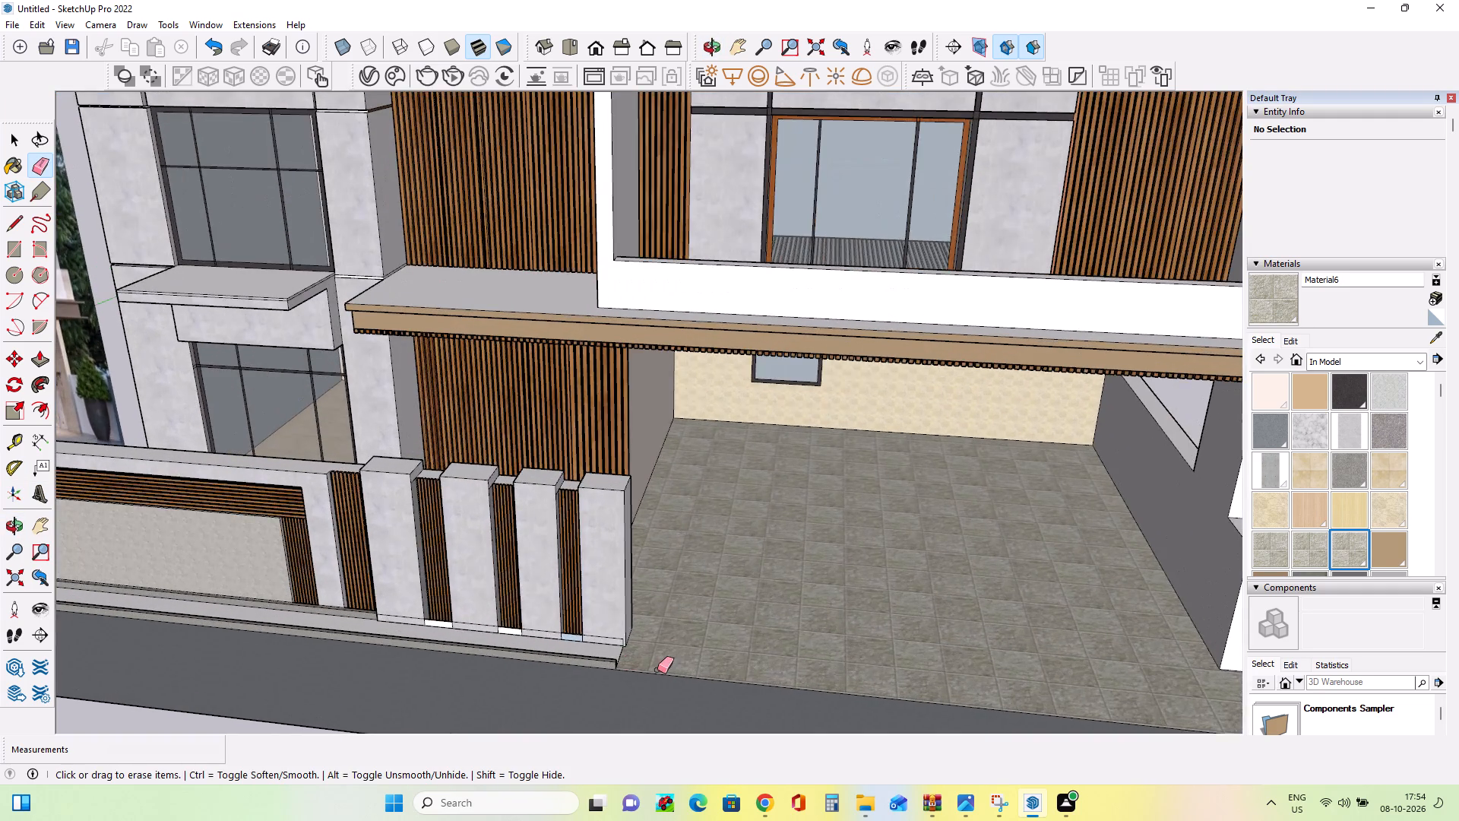
pyautogui.moveTo(658, 673); pyautogui.dragTo(512, 723, button='middle')
pyautogui.scroll(5, 543, 673)
pyautogui.moveTo(577, 649); pyautogui.dragTo(571, 658, button='middle')
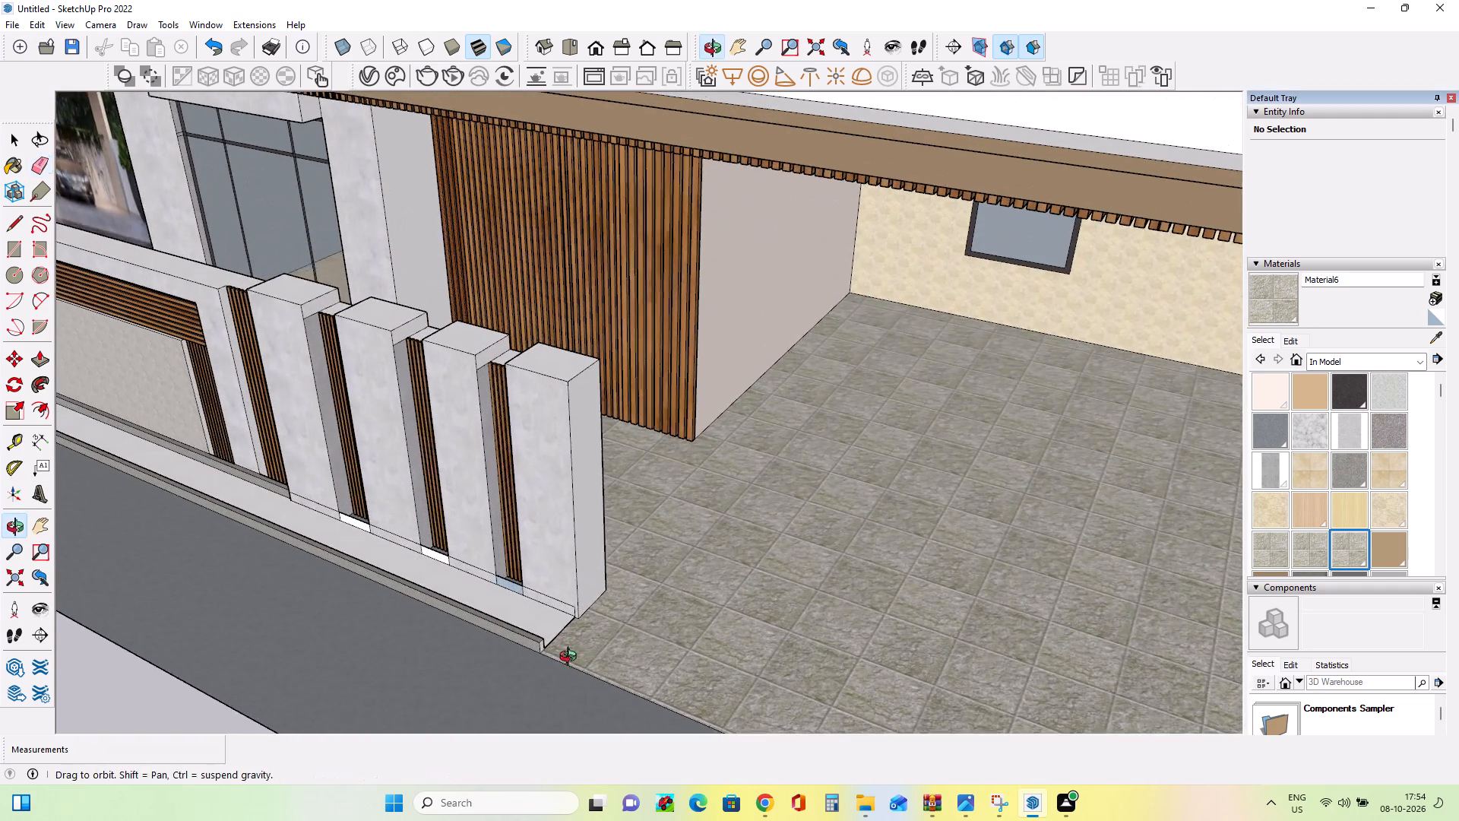
pyautogui.moveTo(571, 658); pyautogui.dragTo(558, 667, button='middle')
pyautogui.scroll(1, 546, 658)
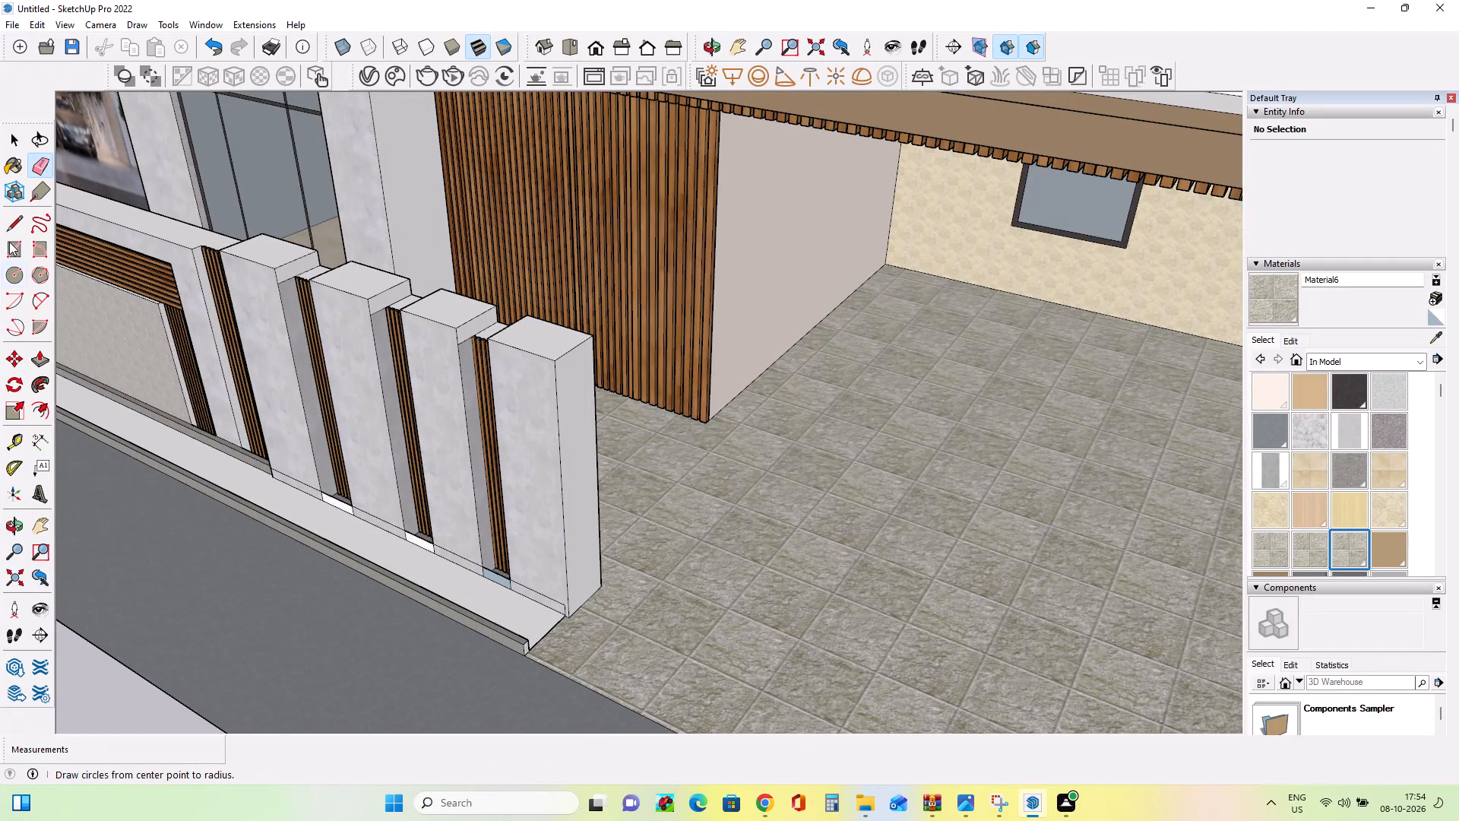
pyautogui.click(9, 242)
pyautogui.scroll(3, 565, 675)
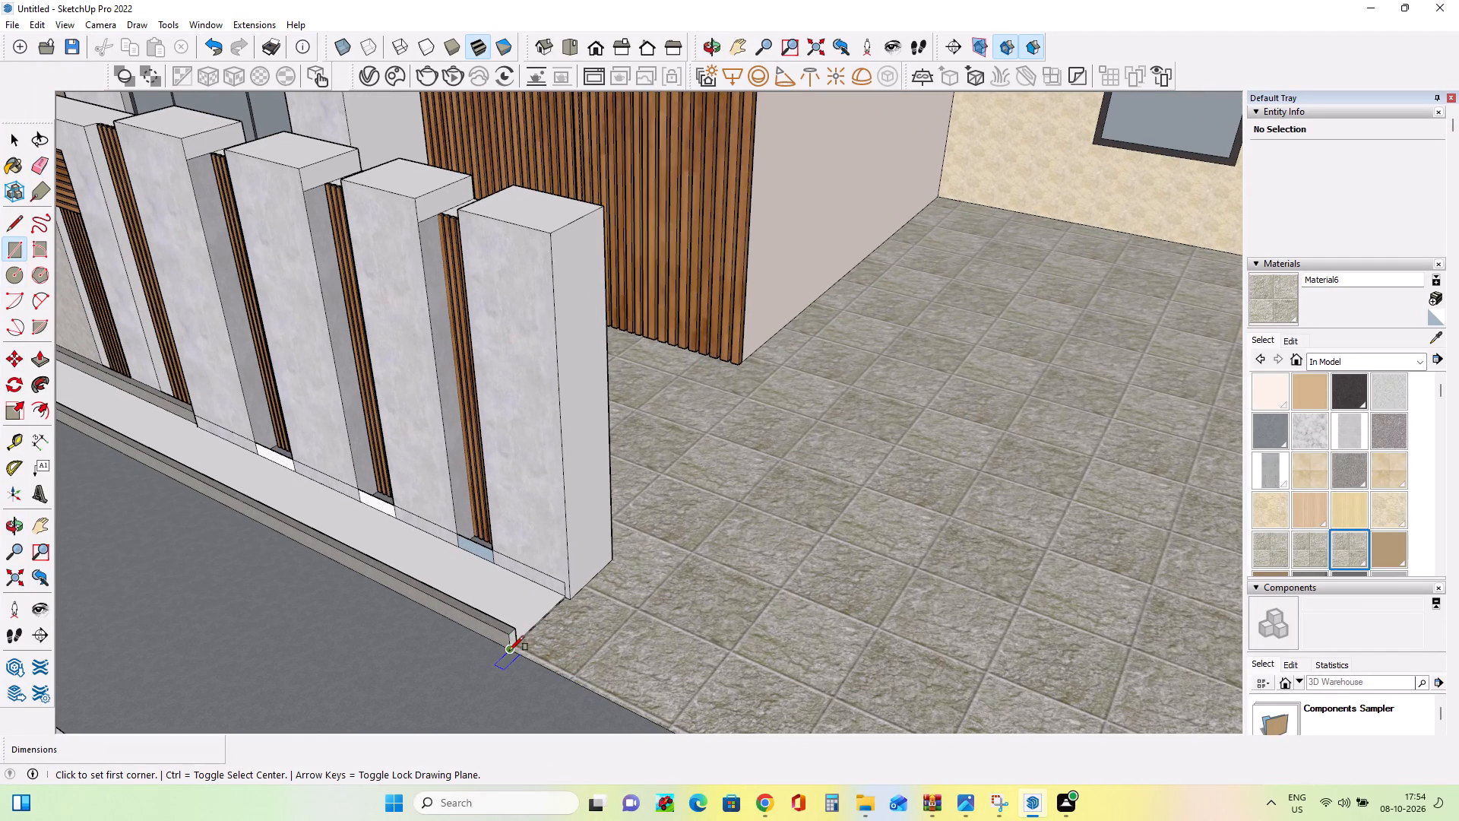
pyautogui.click(509, 651)
pyautogui.click(565, 585)
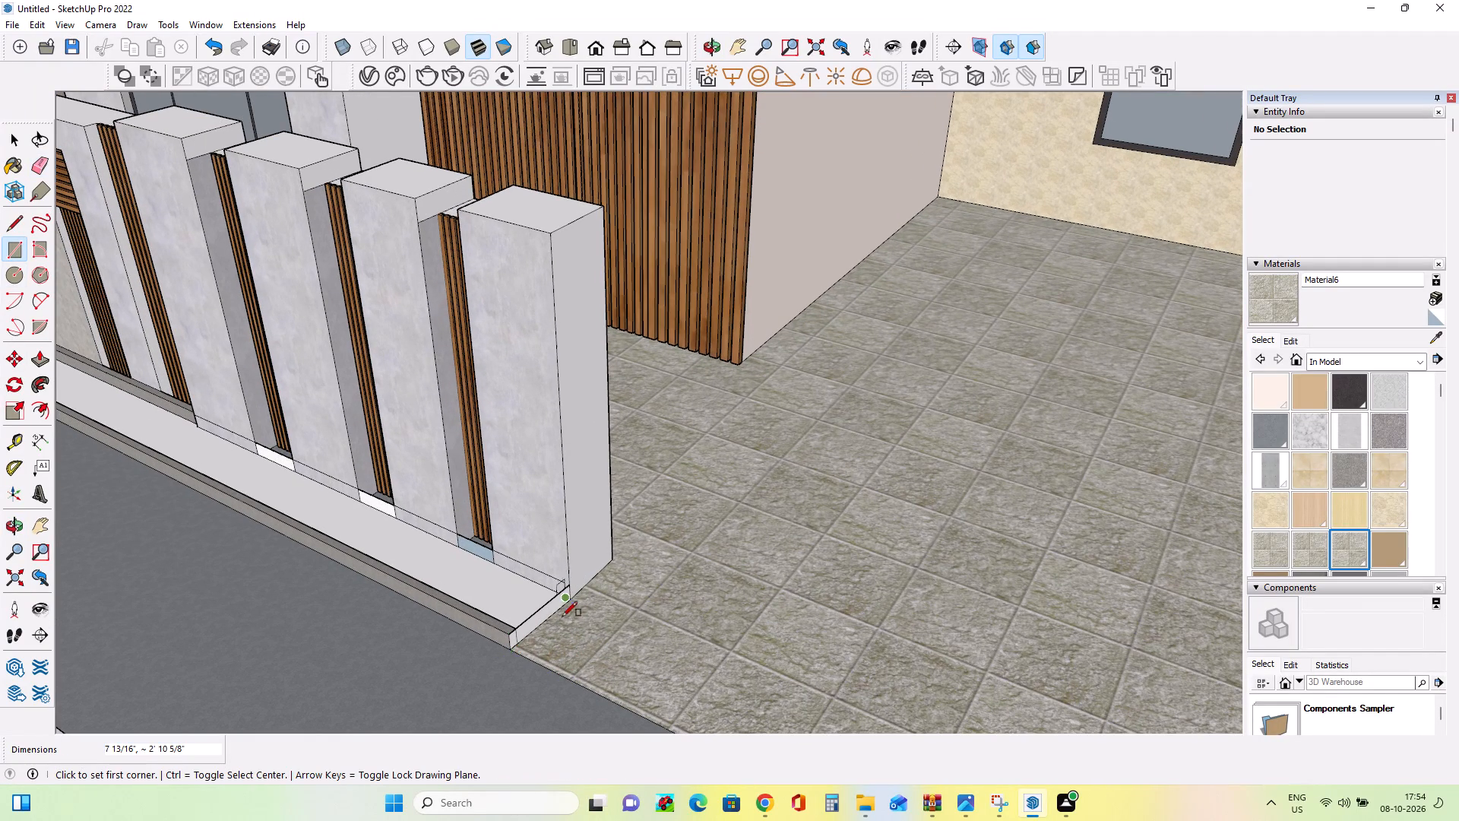
pyautogui.moveTo(538, 632); pyautogui.dragTo(632, 613, button='middle')
pyautogui.scroll(-5, 647, 613)
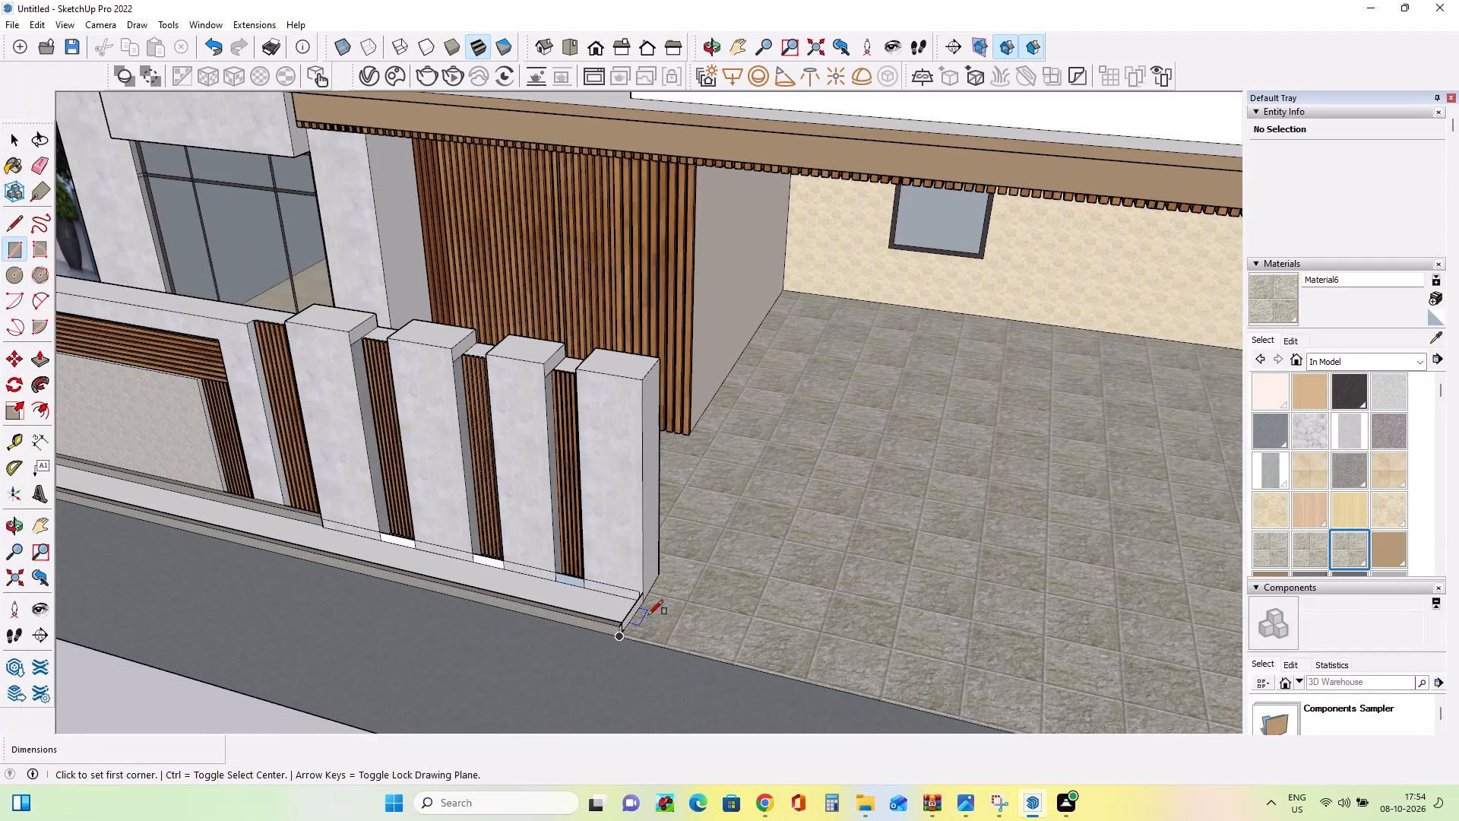
pyautogui.moveTo(675, 664); pyautogui.dragTo(701, 654, button='middle')
pyautogui.scroll(-3, 701, 654)
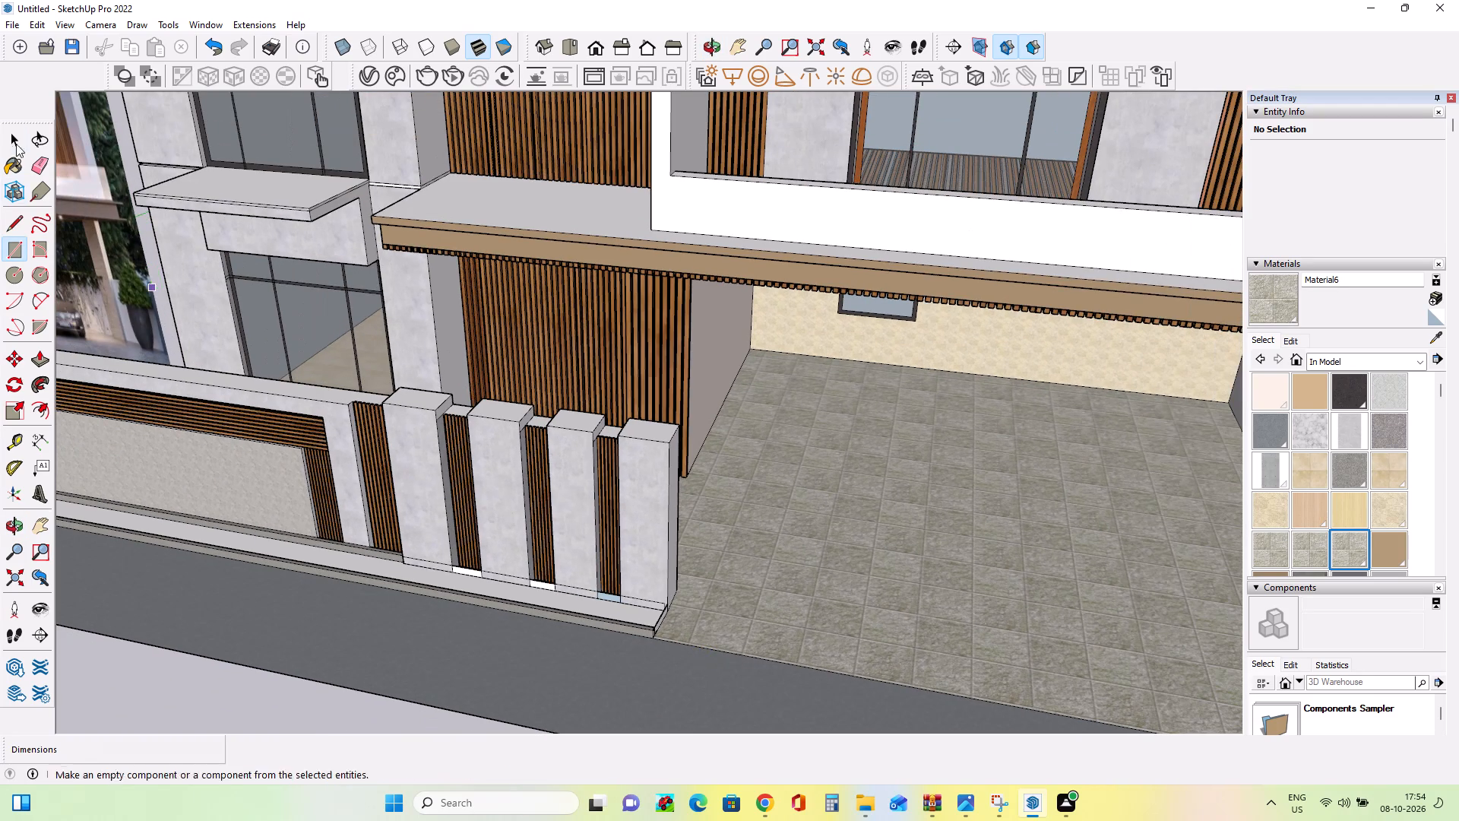
# Switch to the Chrome browser.
pyautogui.click(760, 805)
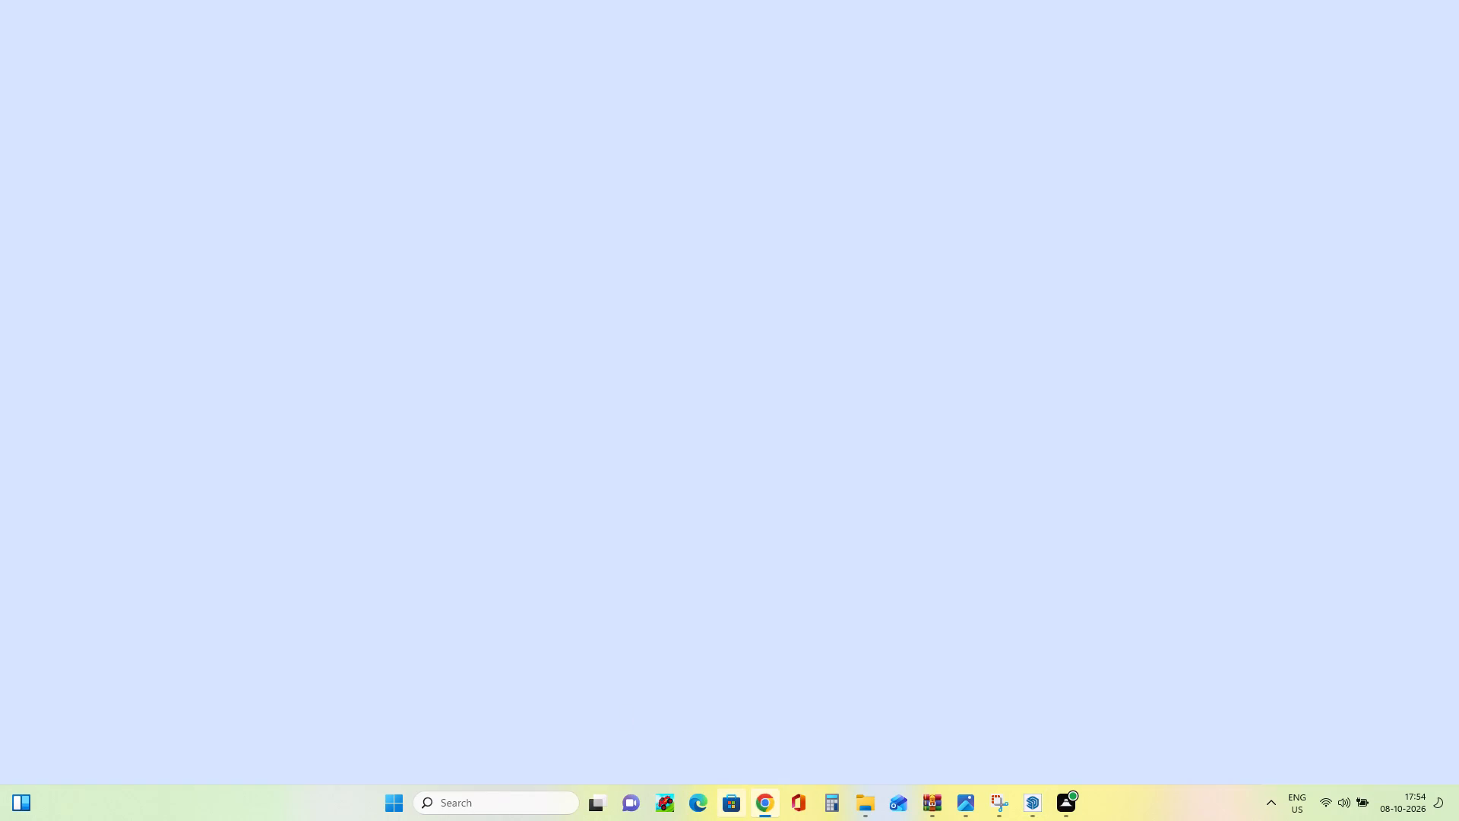
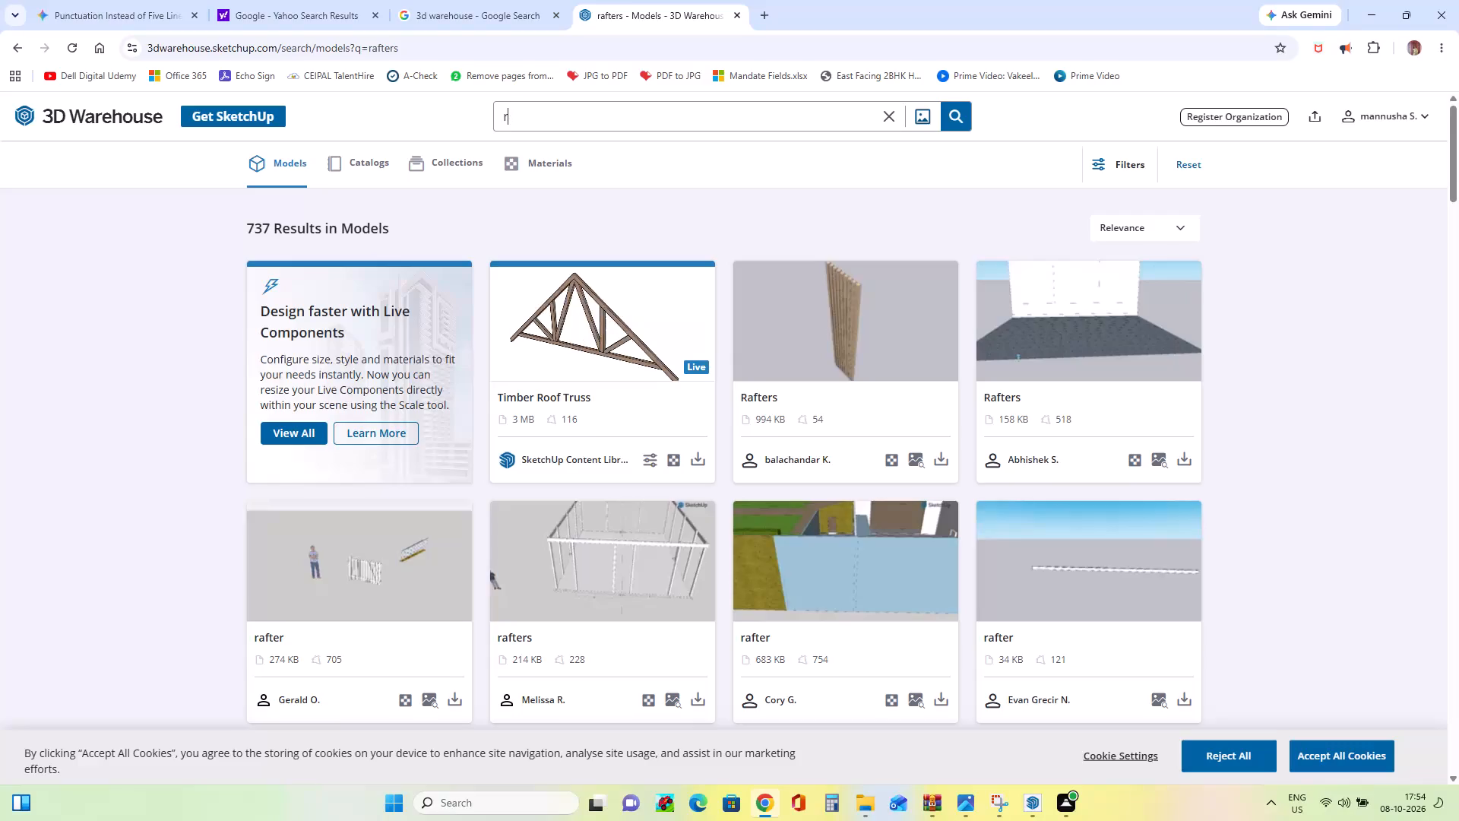
# Search the 3D Warehouse models for plants.
pyautogui.write('plants')
pyautogui.press('Return')
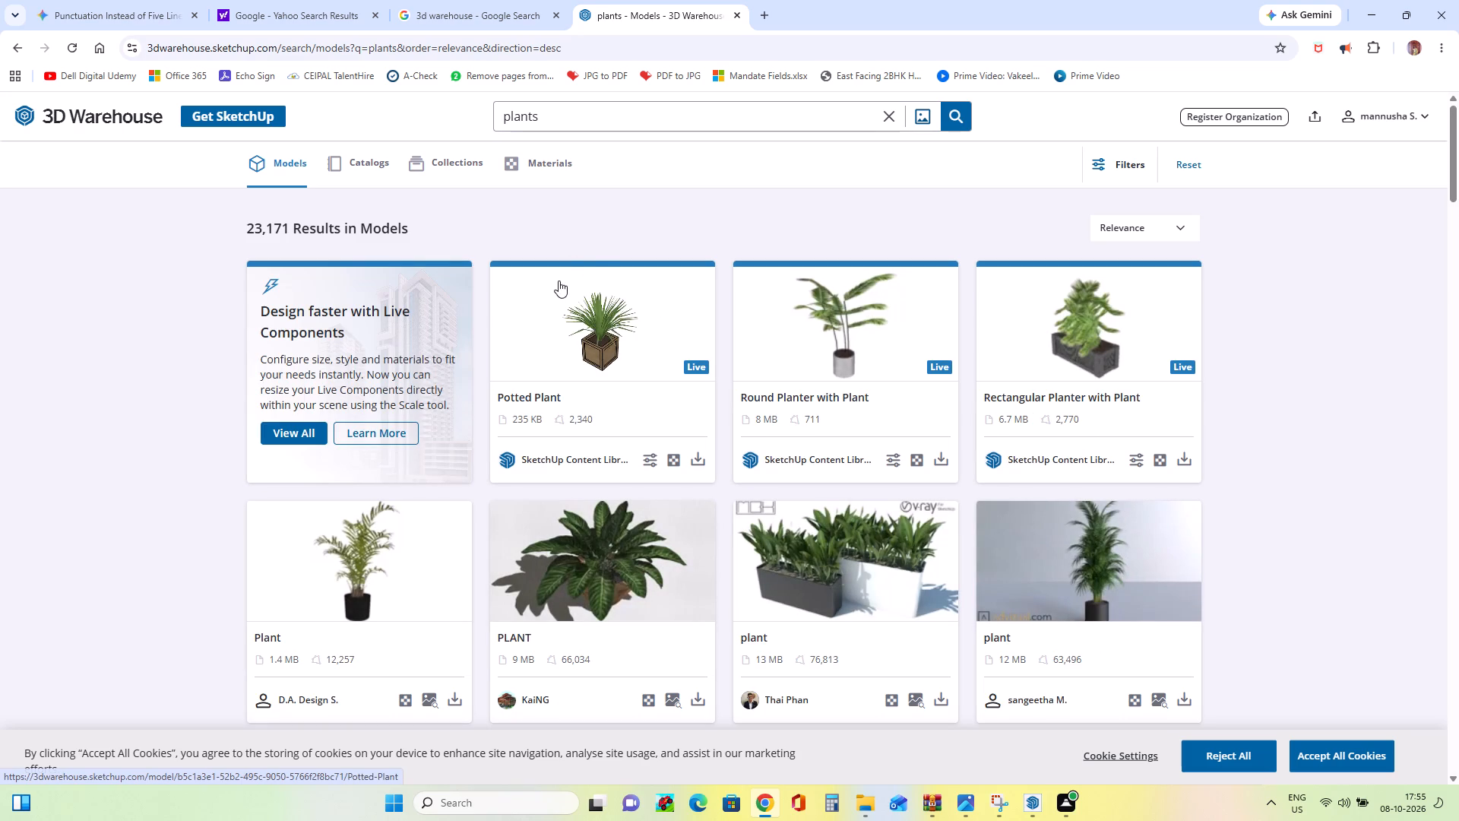
# Look at the model page of the PLANTS balcony flowerbed with grey back panels, and return to the search results.
pyautogui.scroll(-2, 807, 449)
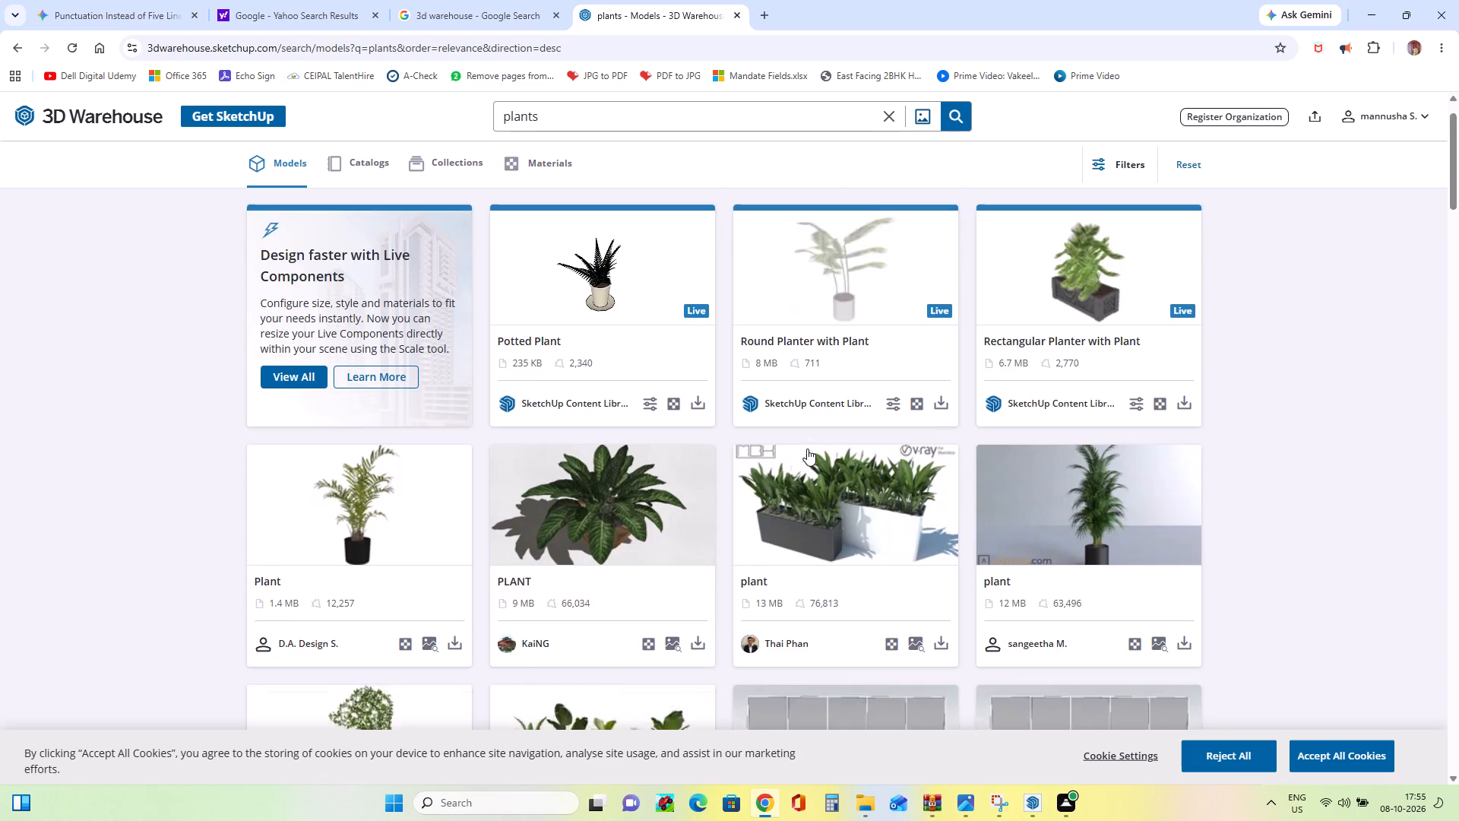
pyautogui.scroll(-4, 807, 449)
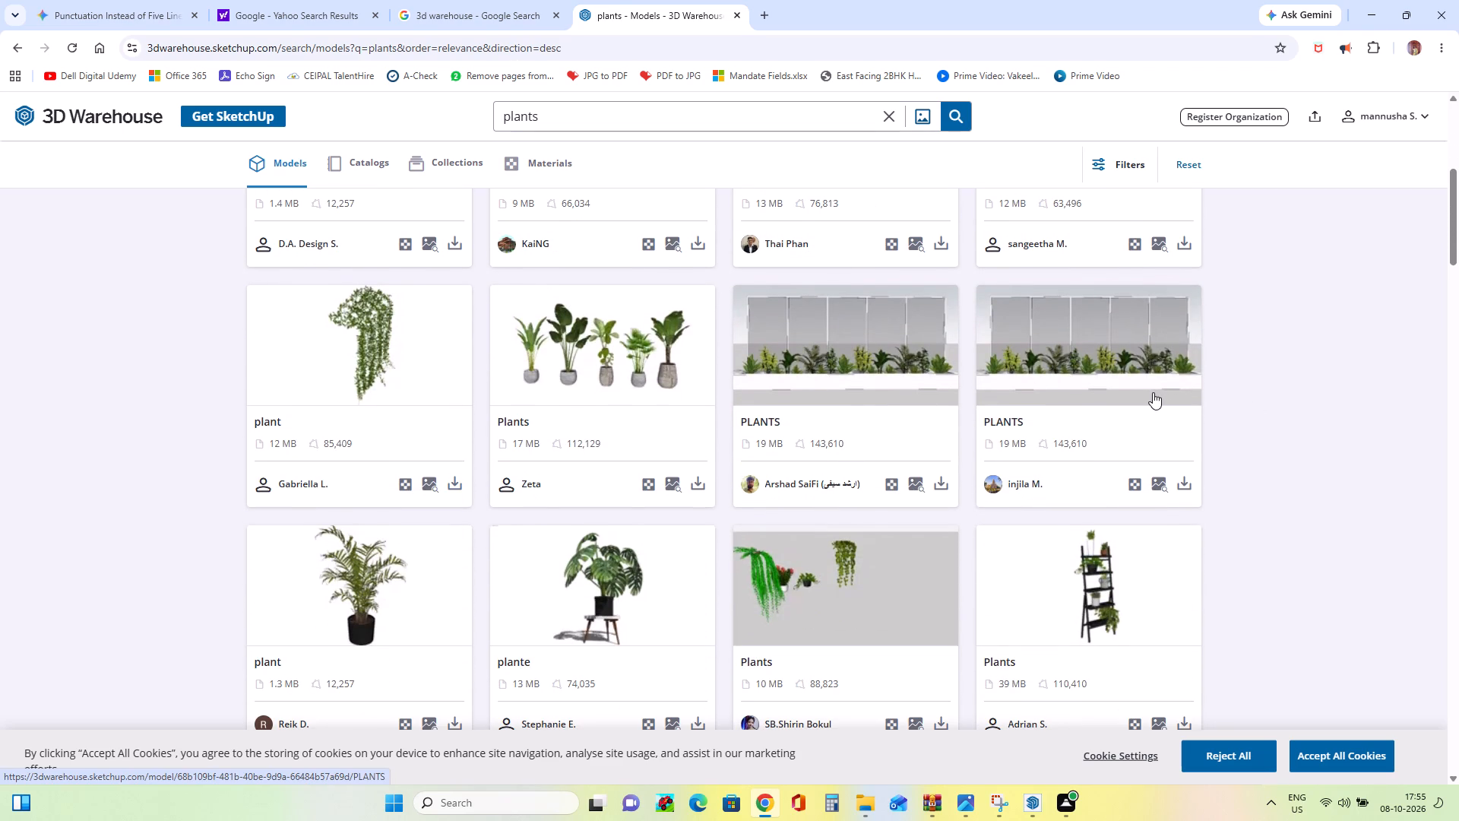
pyautogui.click(855, 350)
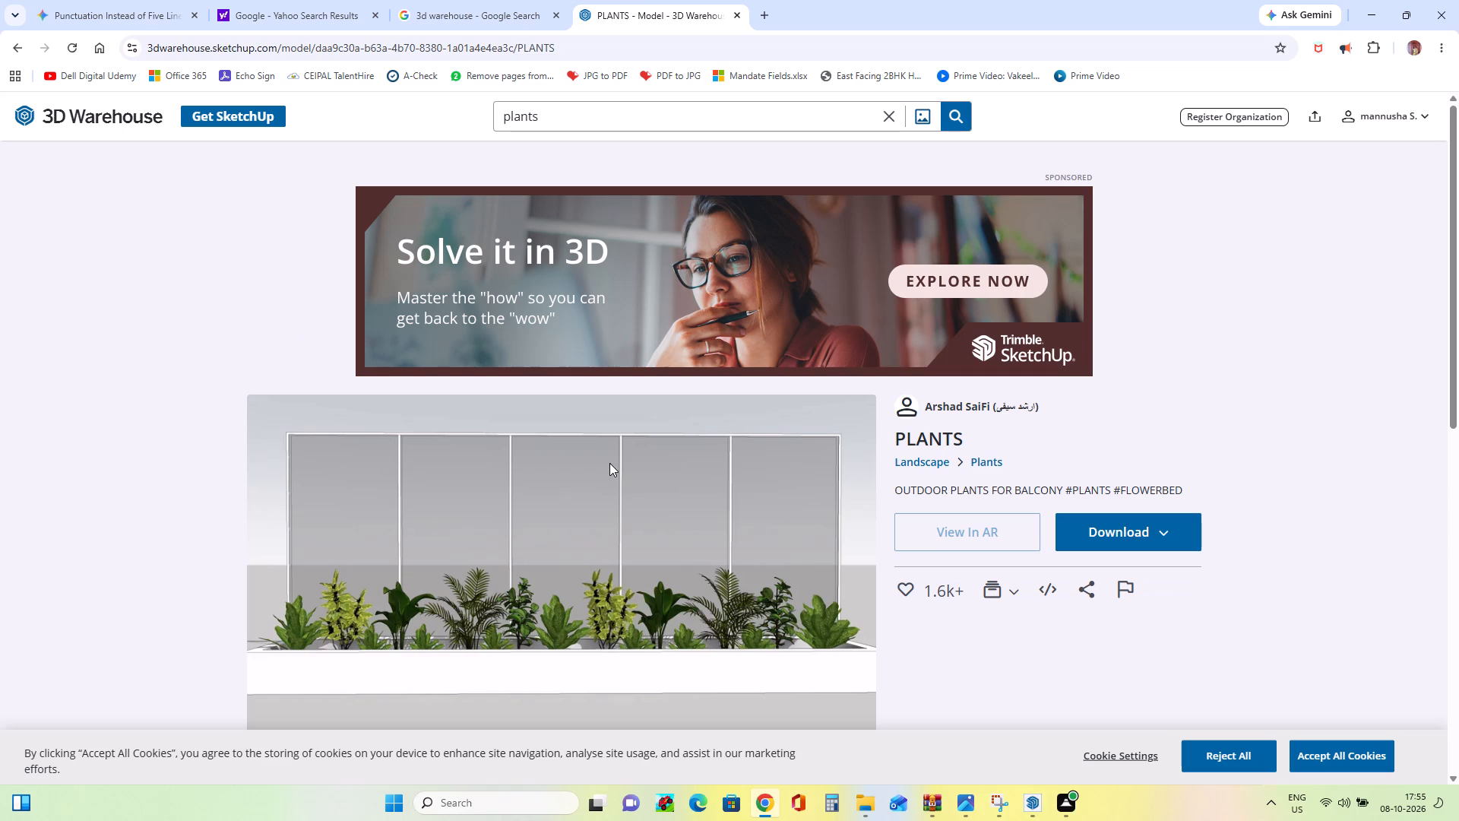
pyautogui.scroll(-2, 608, 468)
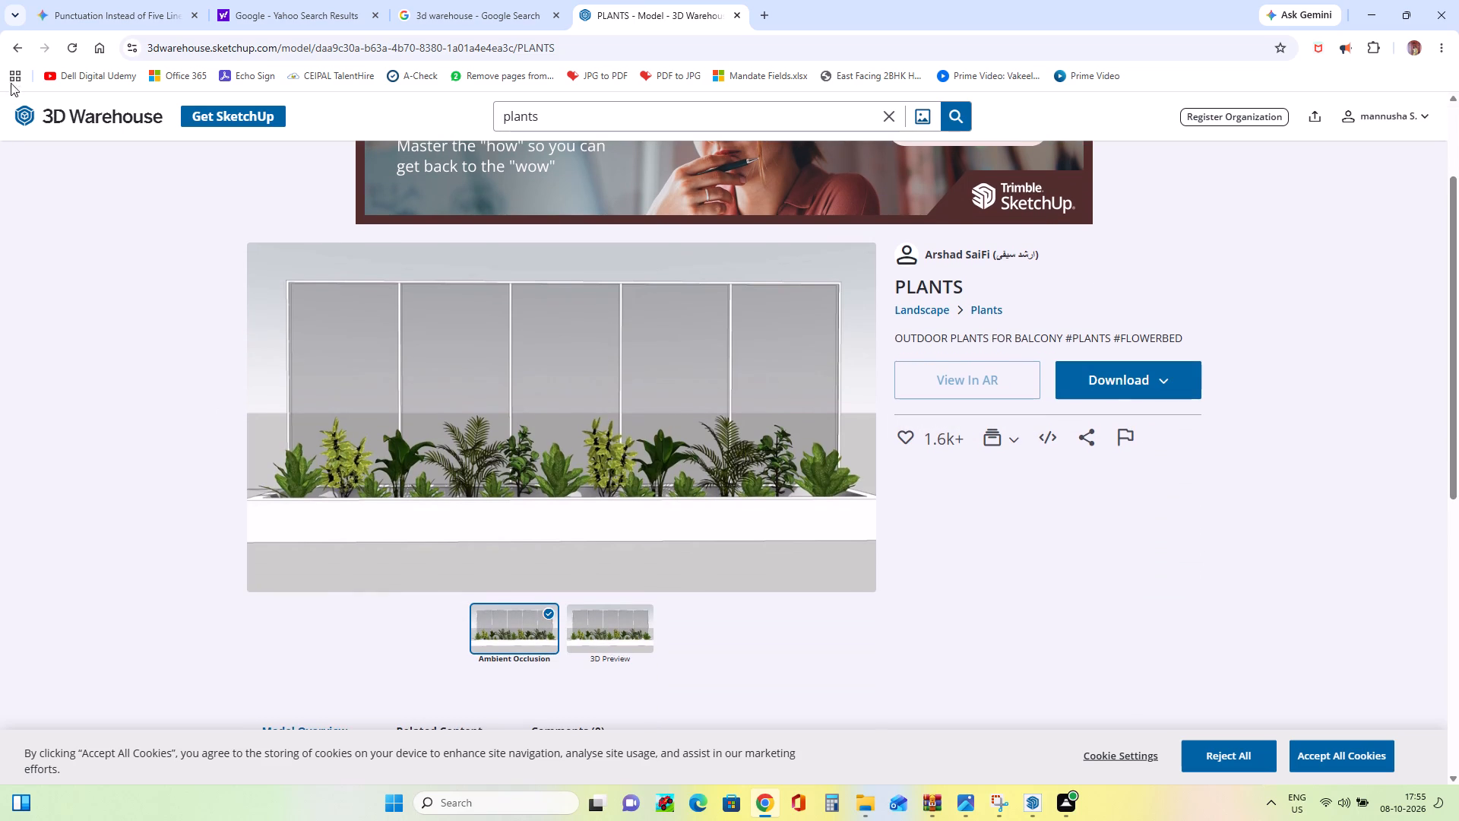
pyautogui.click(13, 44)
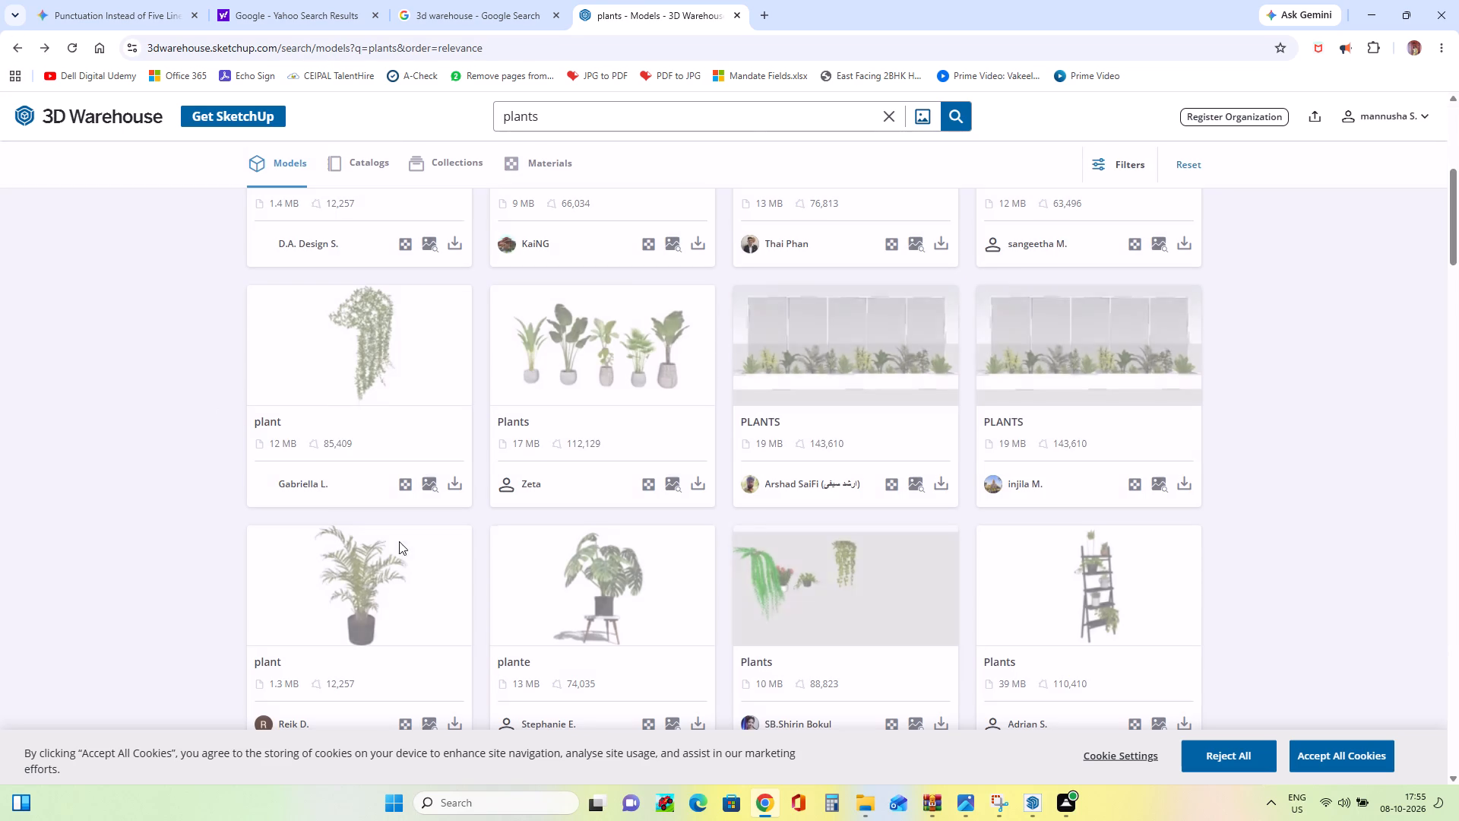
# Browse the plant search results for a model that suits the planting areas of the house exterior.
pyautogui.scroll(-6, 720, 431)
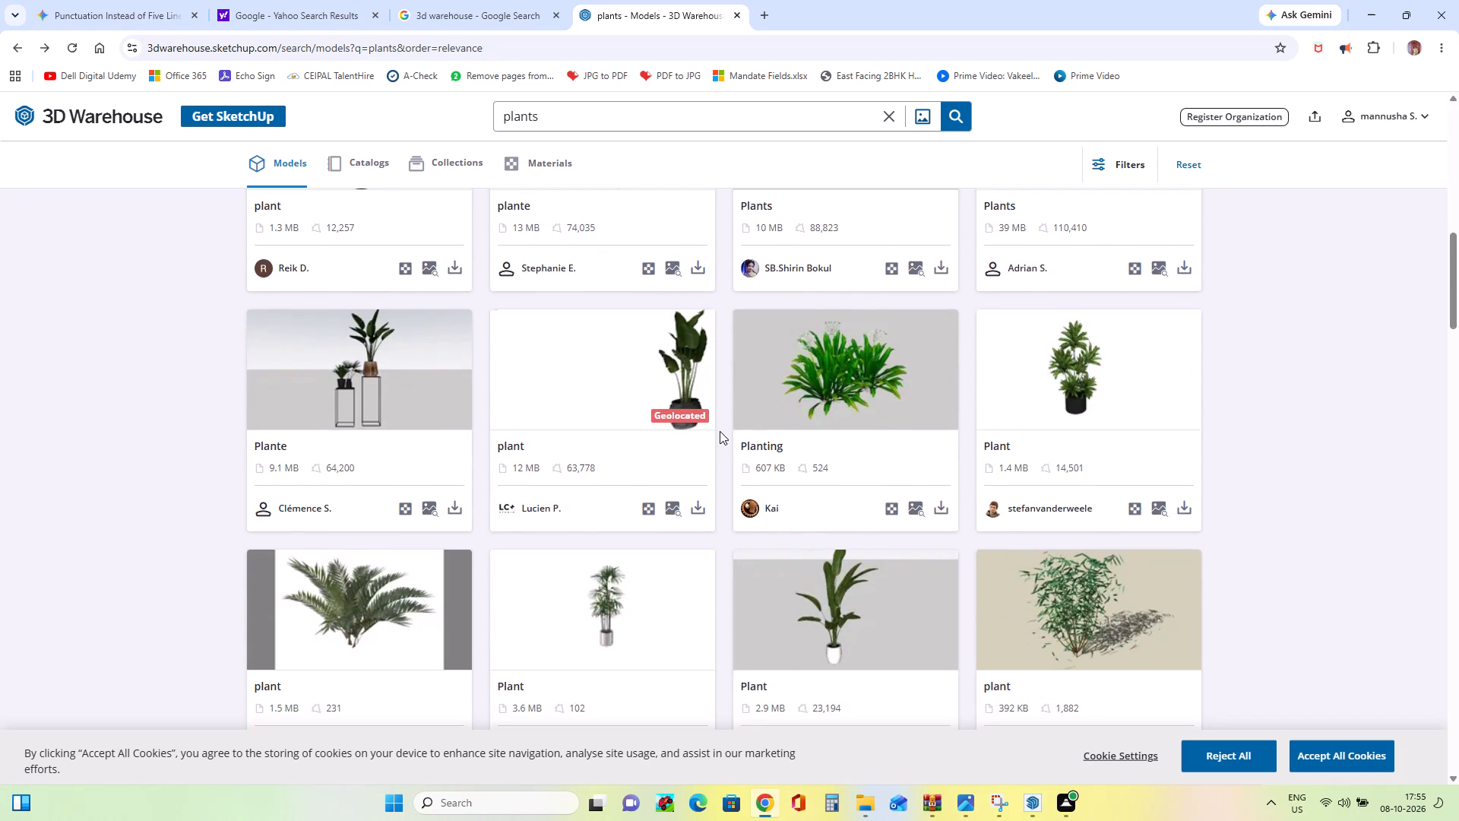
pyautogui.scroll(-12, 720, 431)
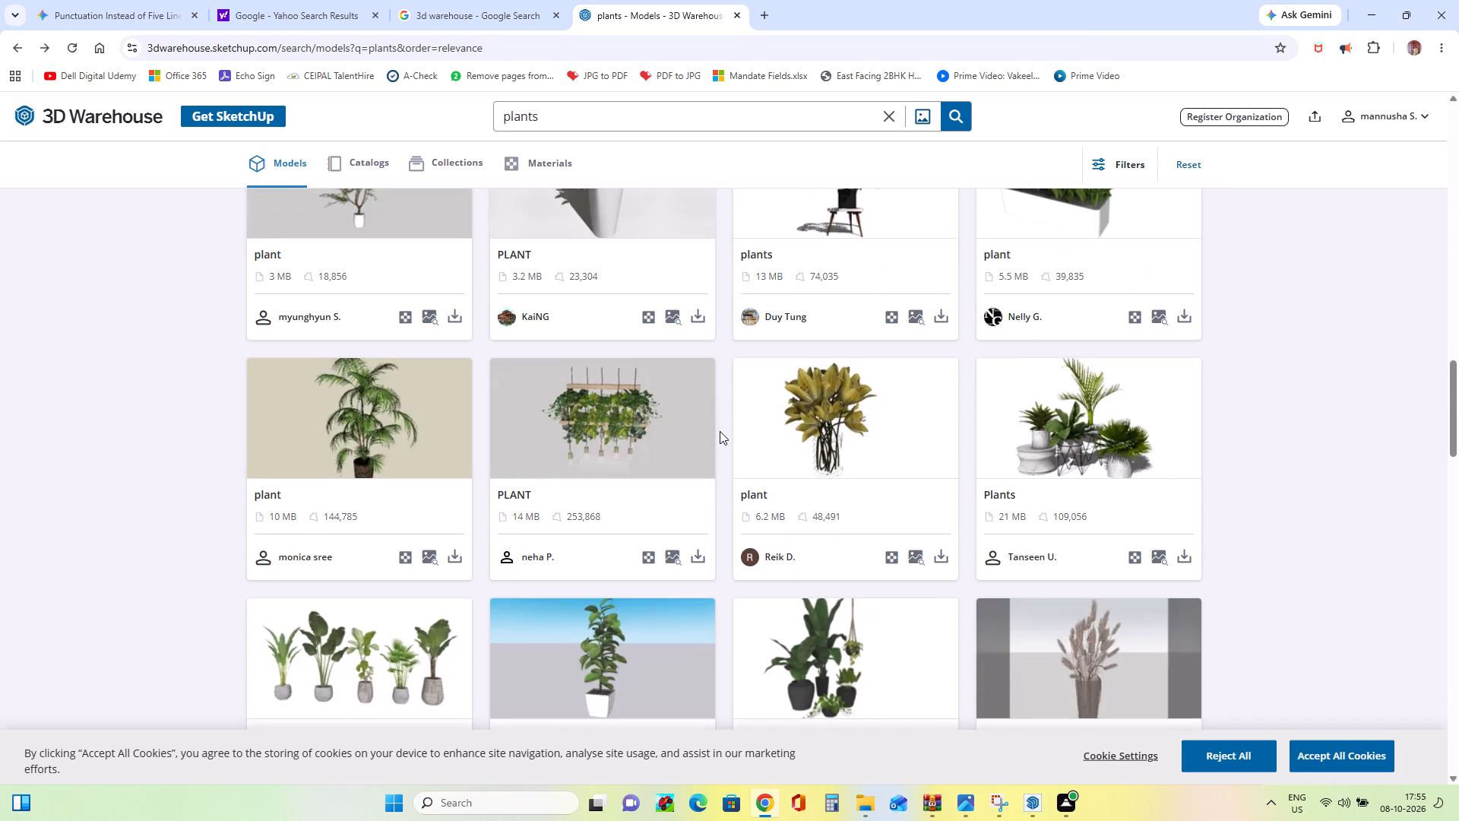
pyautogui.scroll(-7, 720, 431)
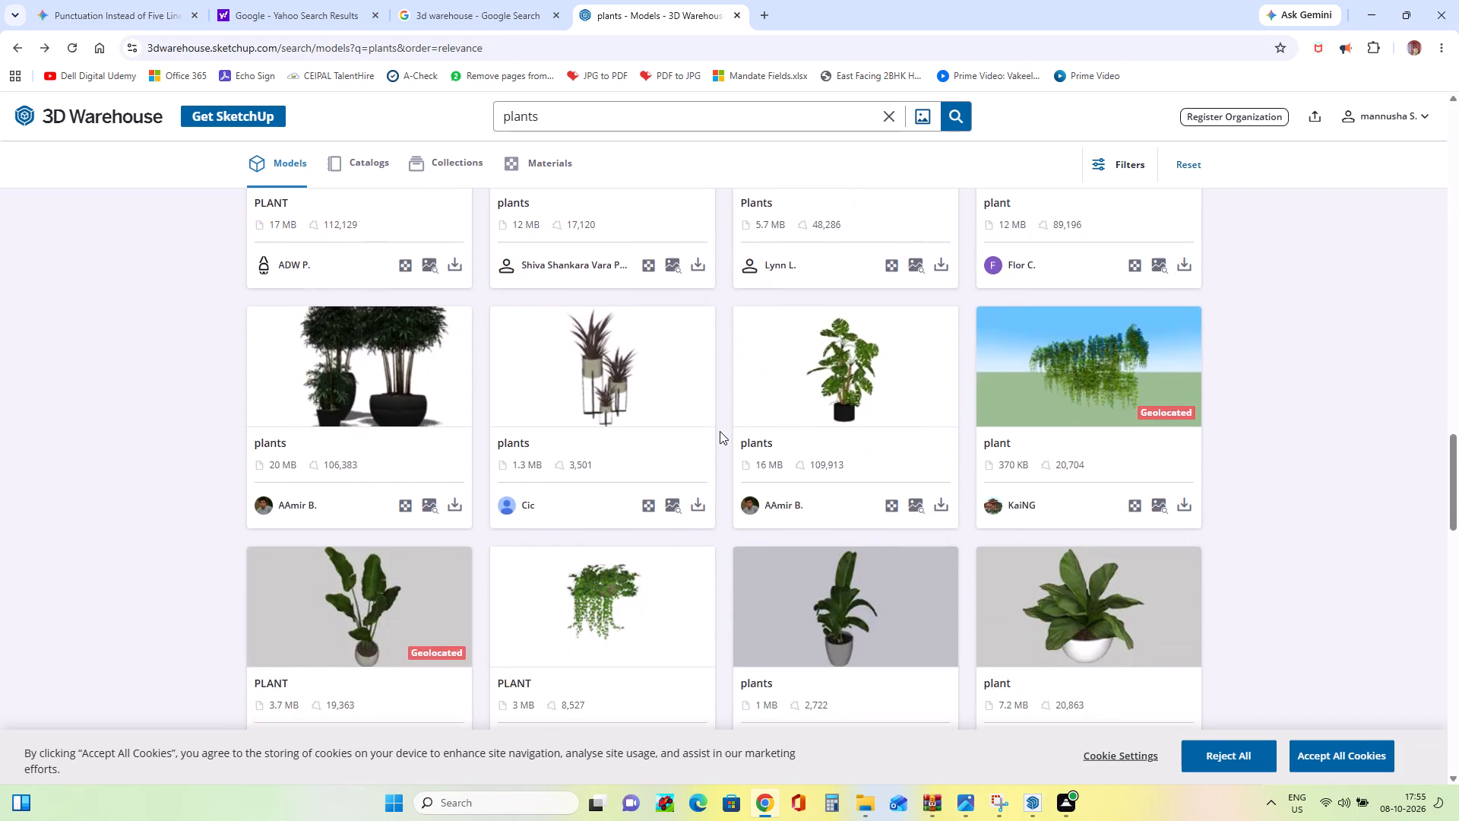
pyautogui.scroll(-3, 720, 431)
pyautogui.scroll(4, 720, 431)
pyautogui.scroll(-1, 720, 431)
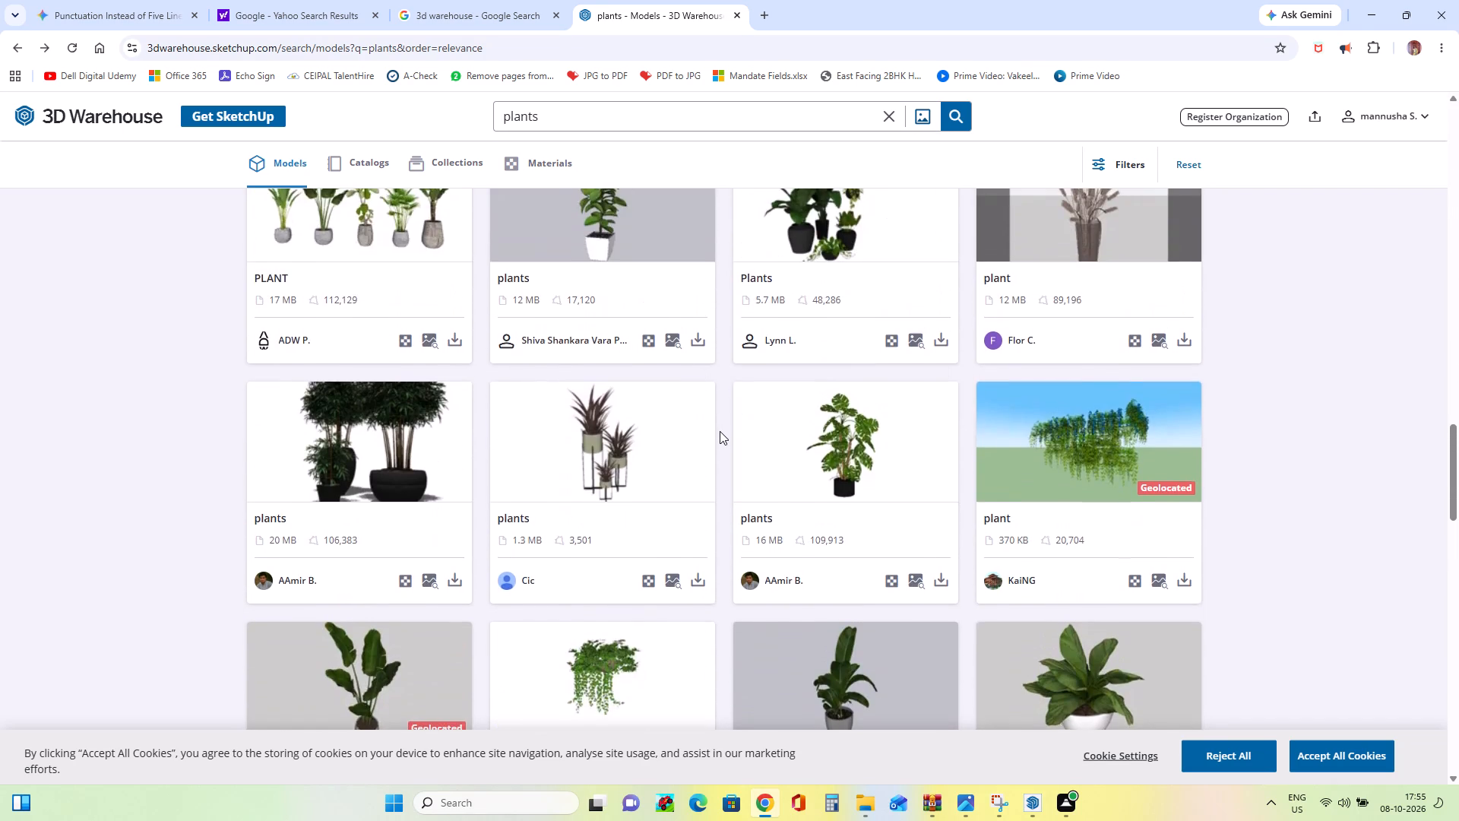
pyautogui.scroll(-5, 720, 431)
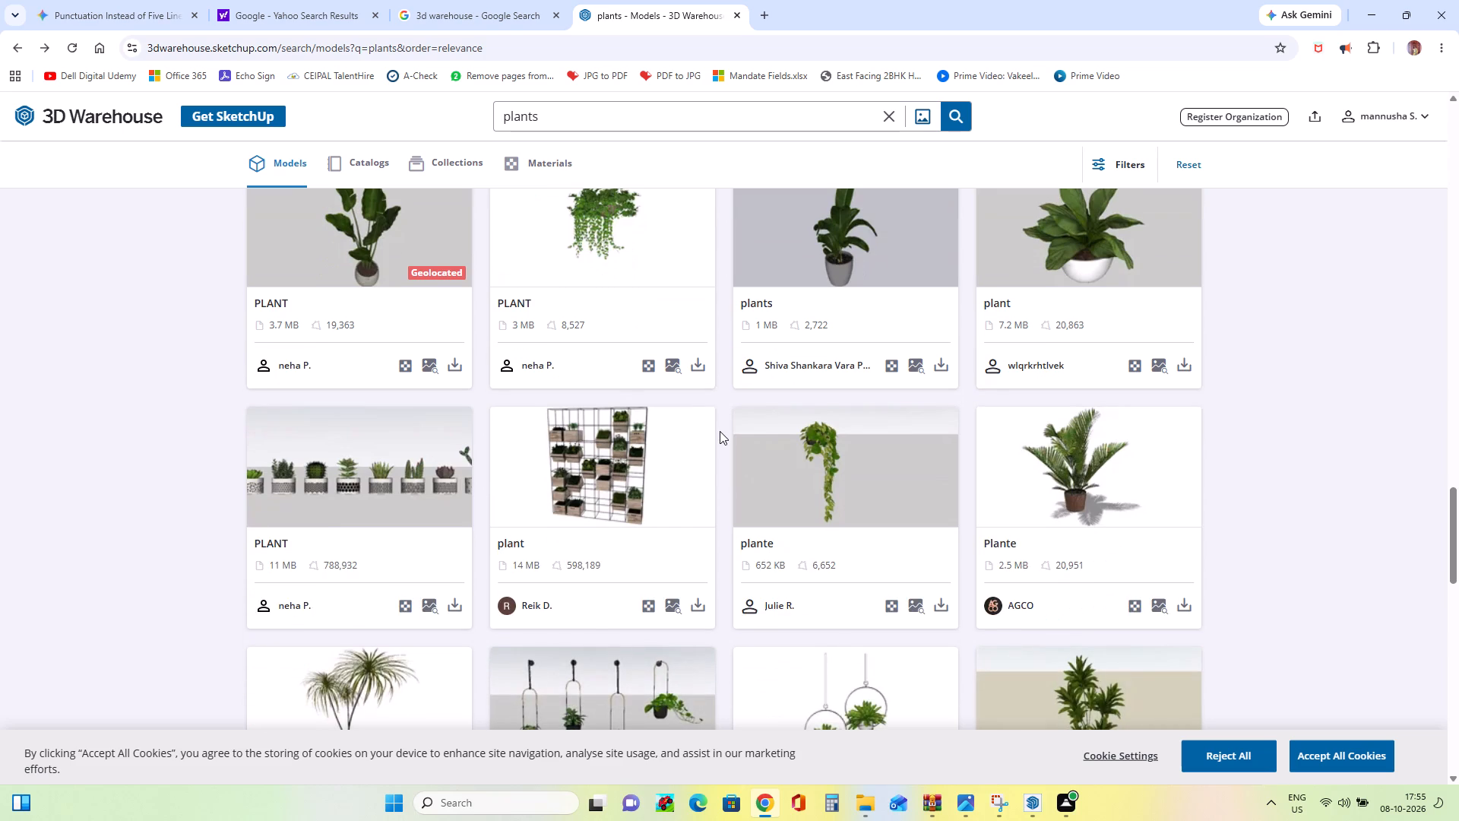
pyautogui.scroll(-6, 720, 431)
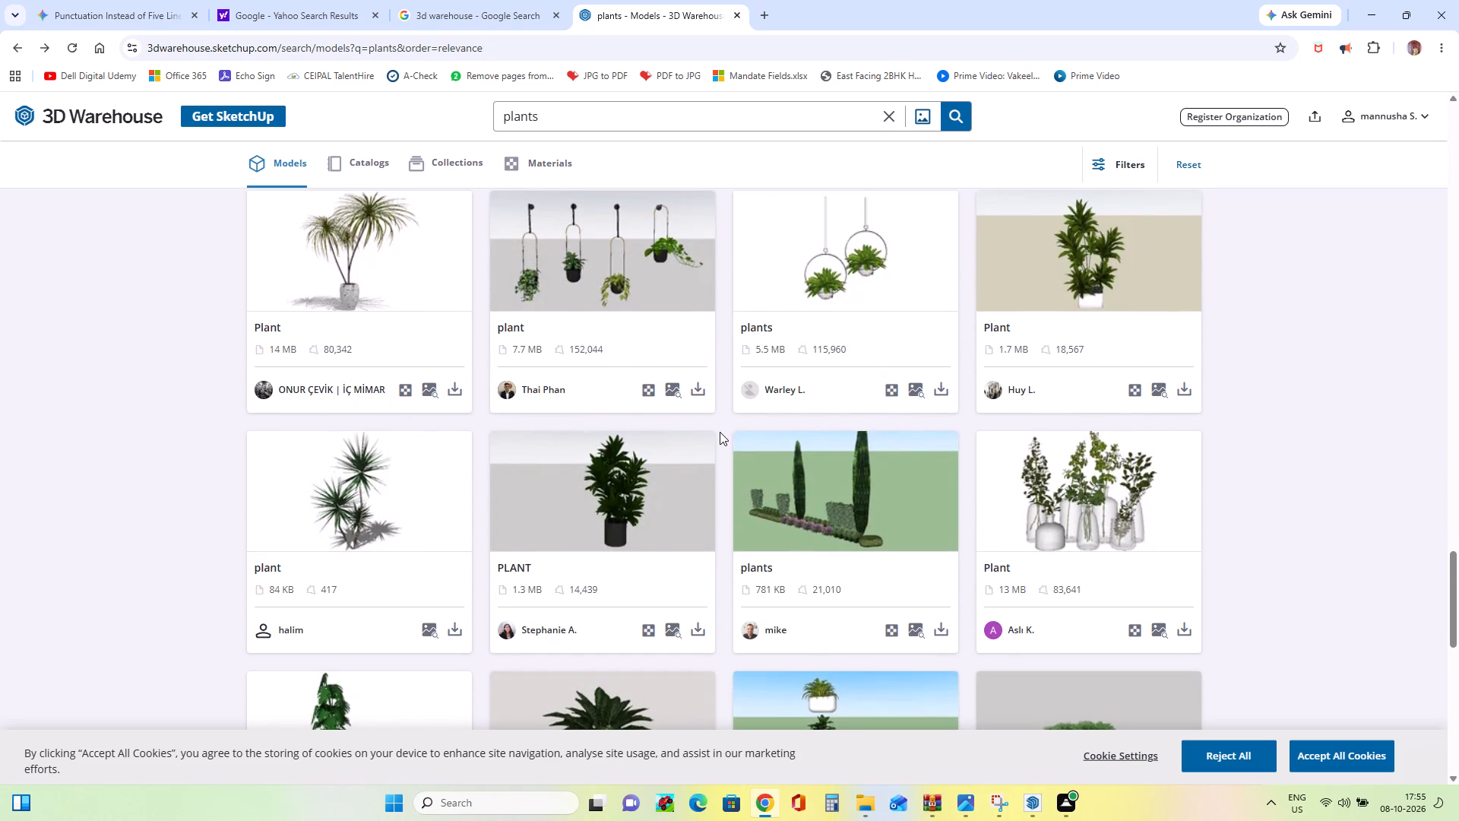
pyautogui.scroll(-10, 720, 433)
pyautogui.click(728, 449)
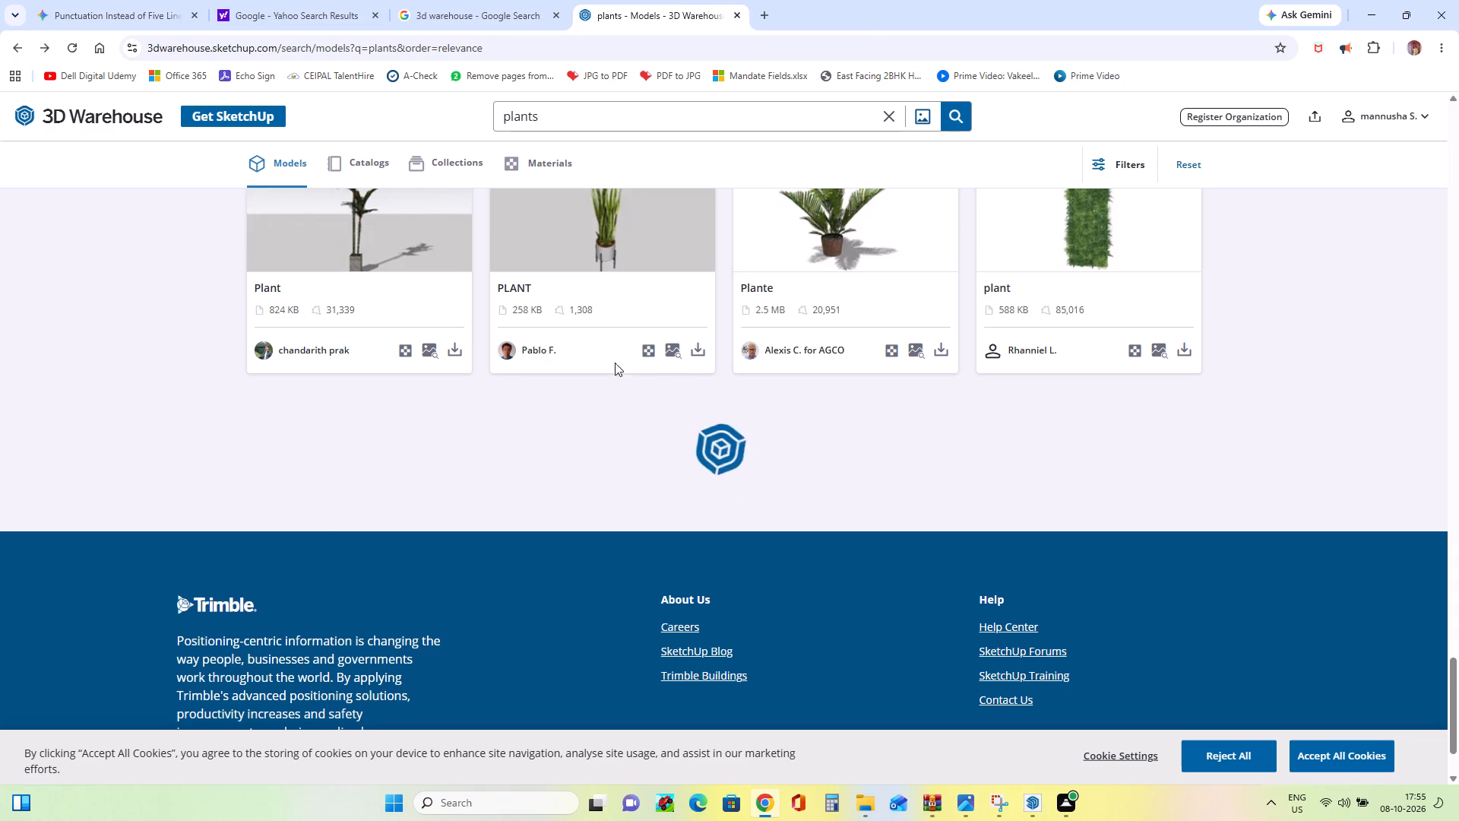
pyautogui.scroll(-3, 764, 497)
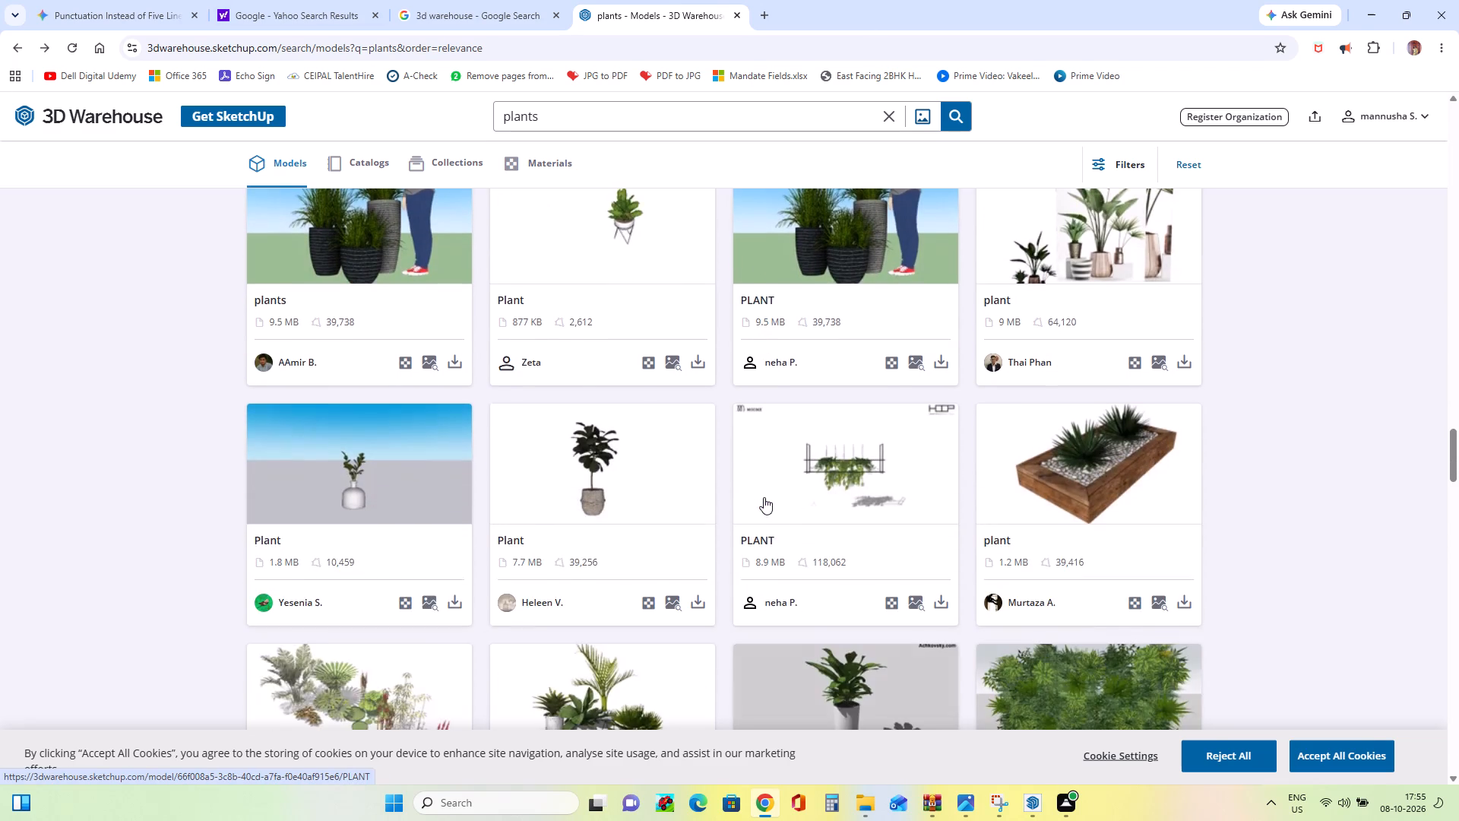
pyautogui.scroll(-3, 764, 497)
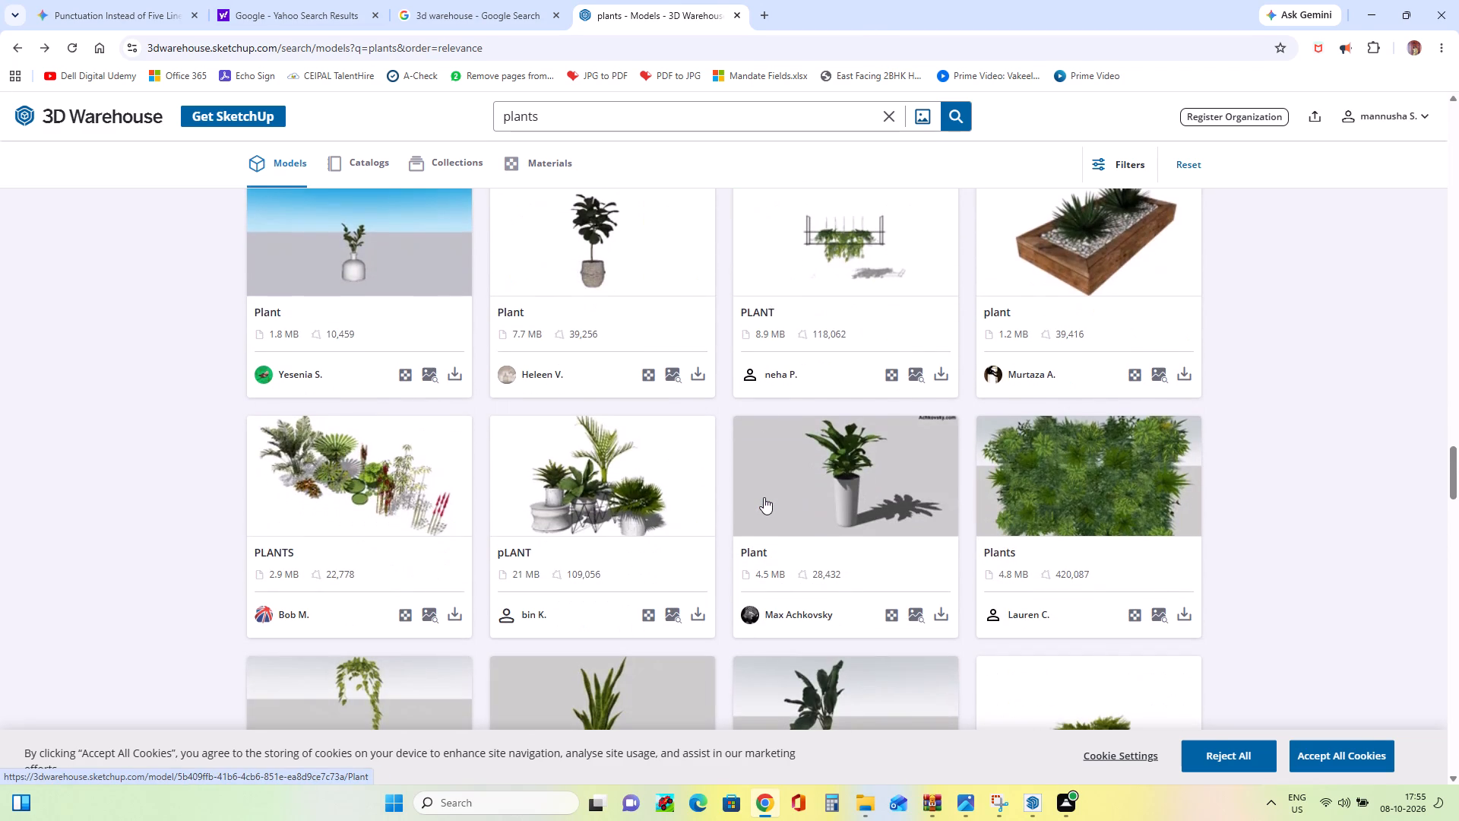
pyautogui.scroll(-2, 470, 629)
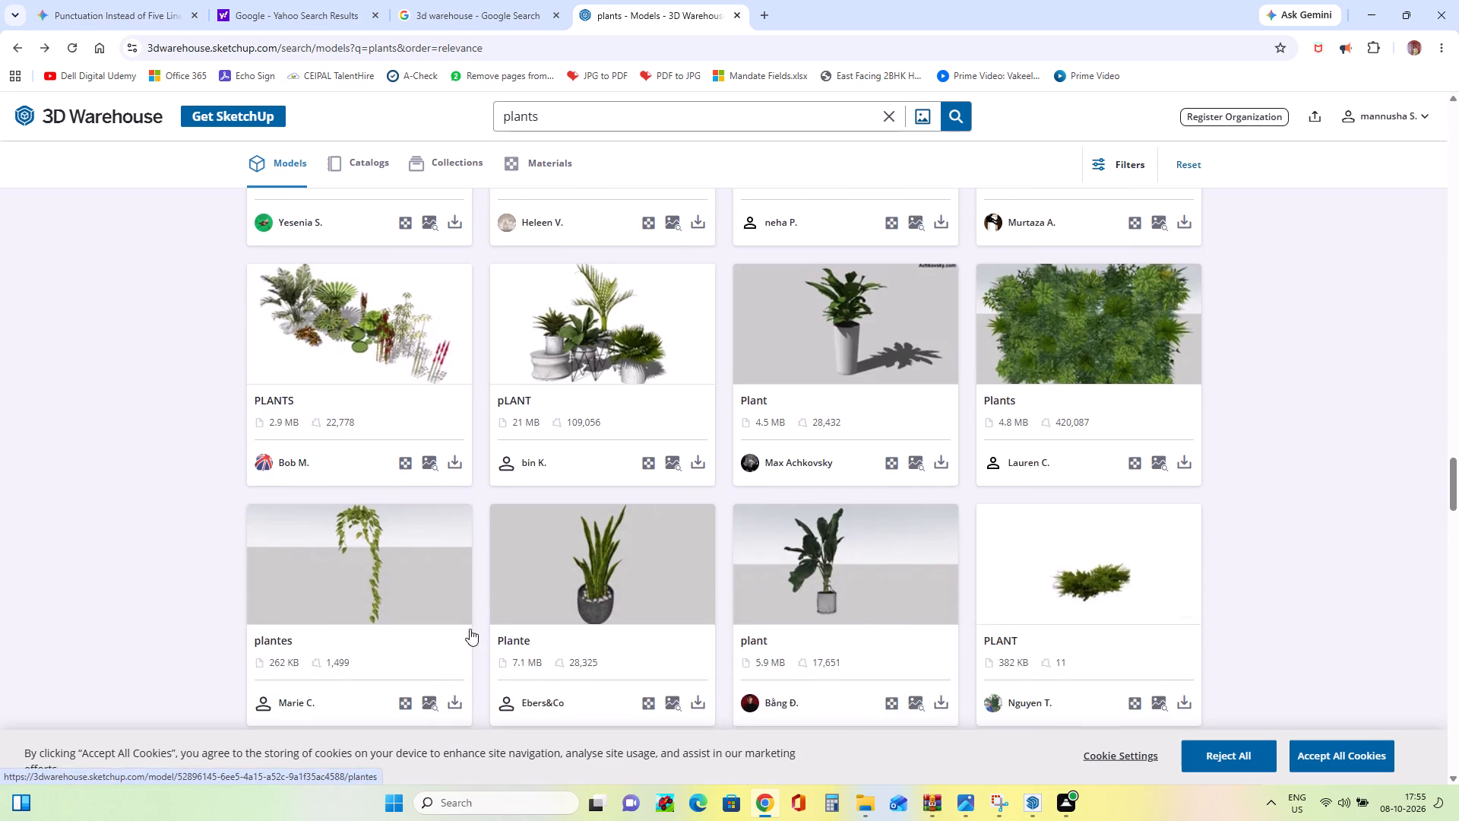
pyautogui.scroll(-7, 470, 629)
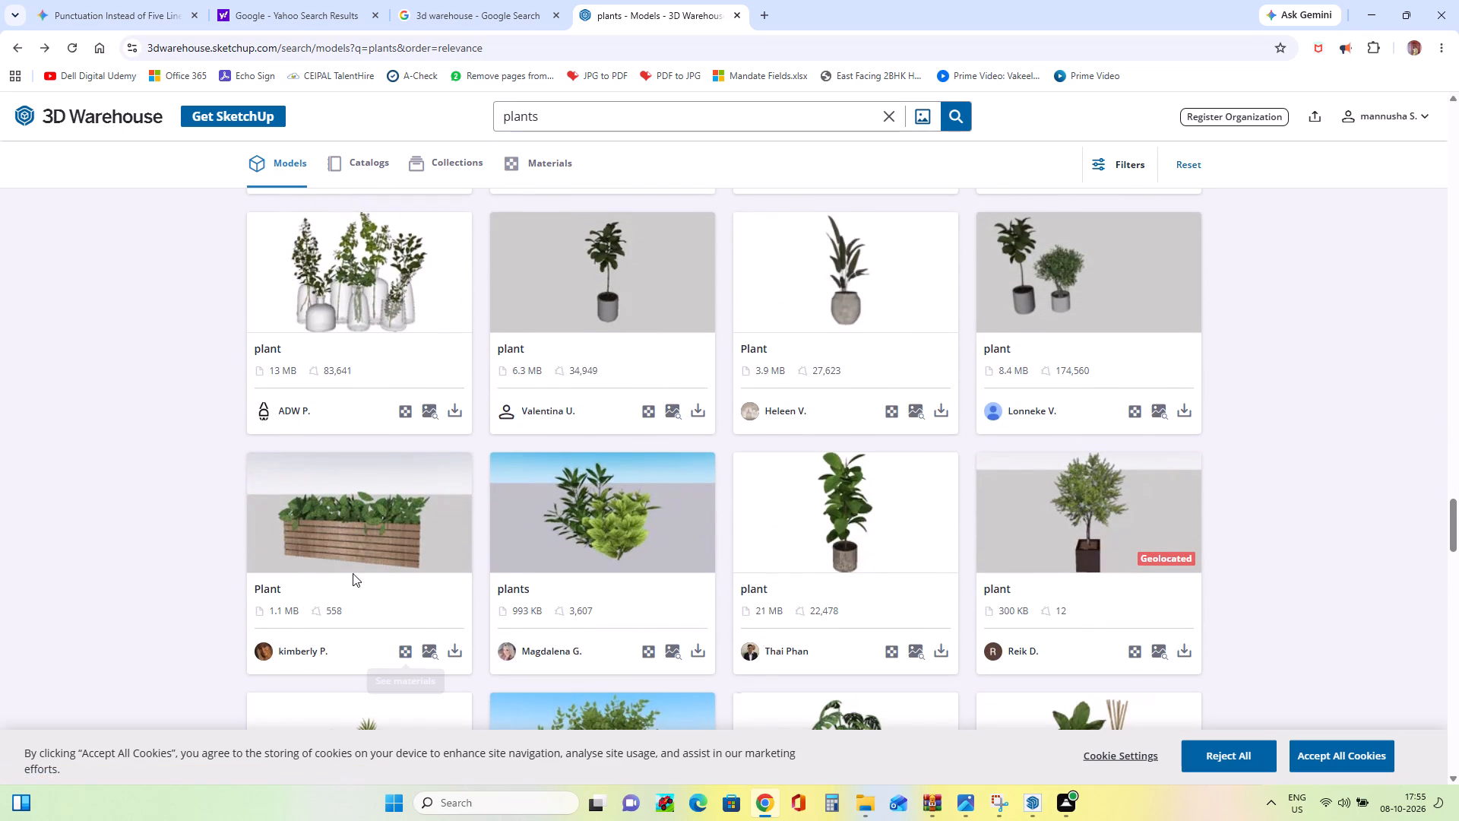
# Download the 2.9 MB PLANTS model showing a row of mixed garden plants as a SketchUp file.
pyautogui.scroll(8, 502, 575)
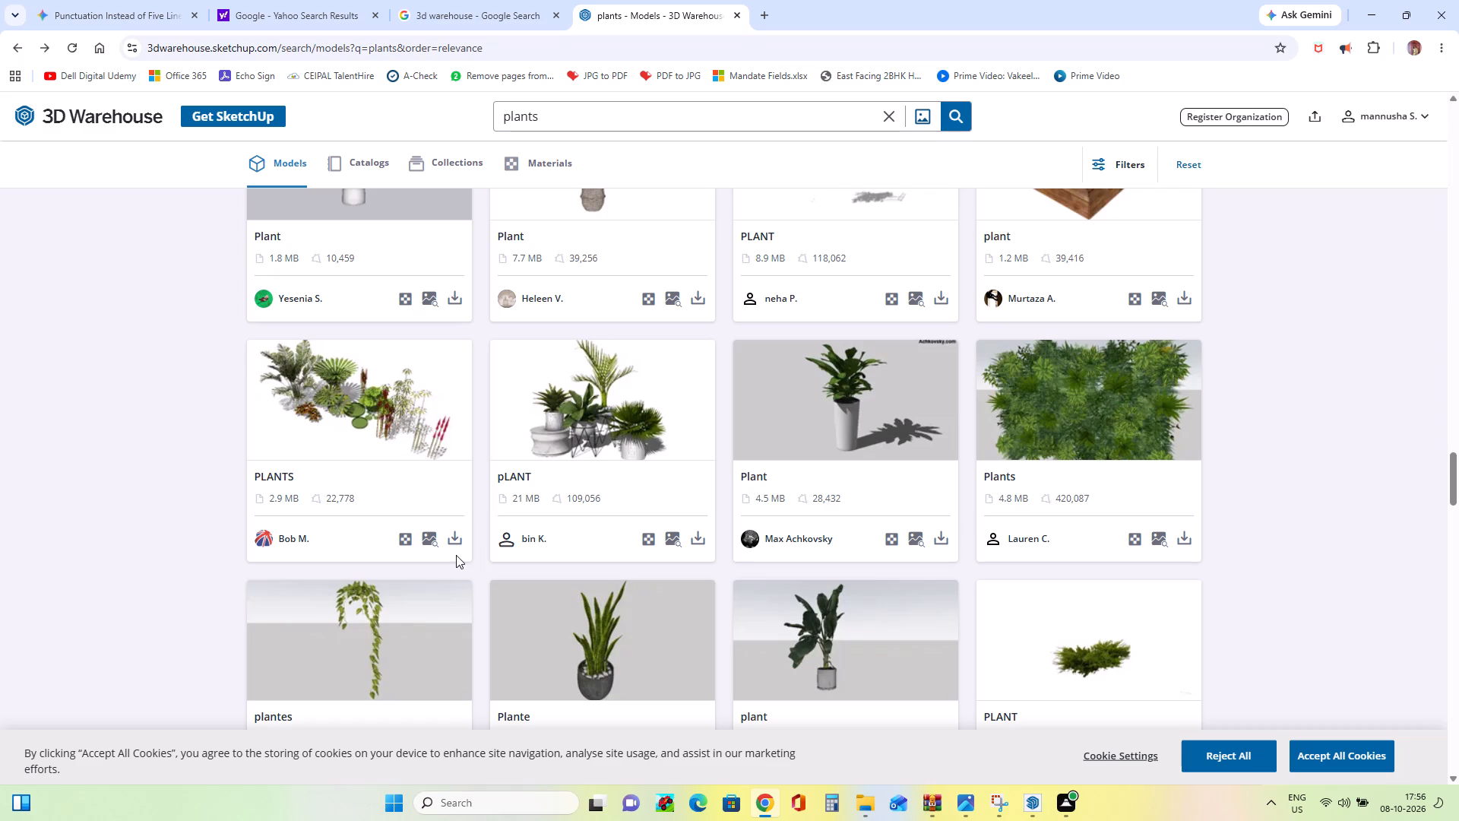
pyautogui.click(450, 540)
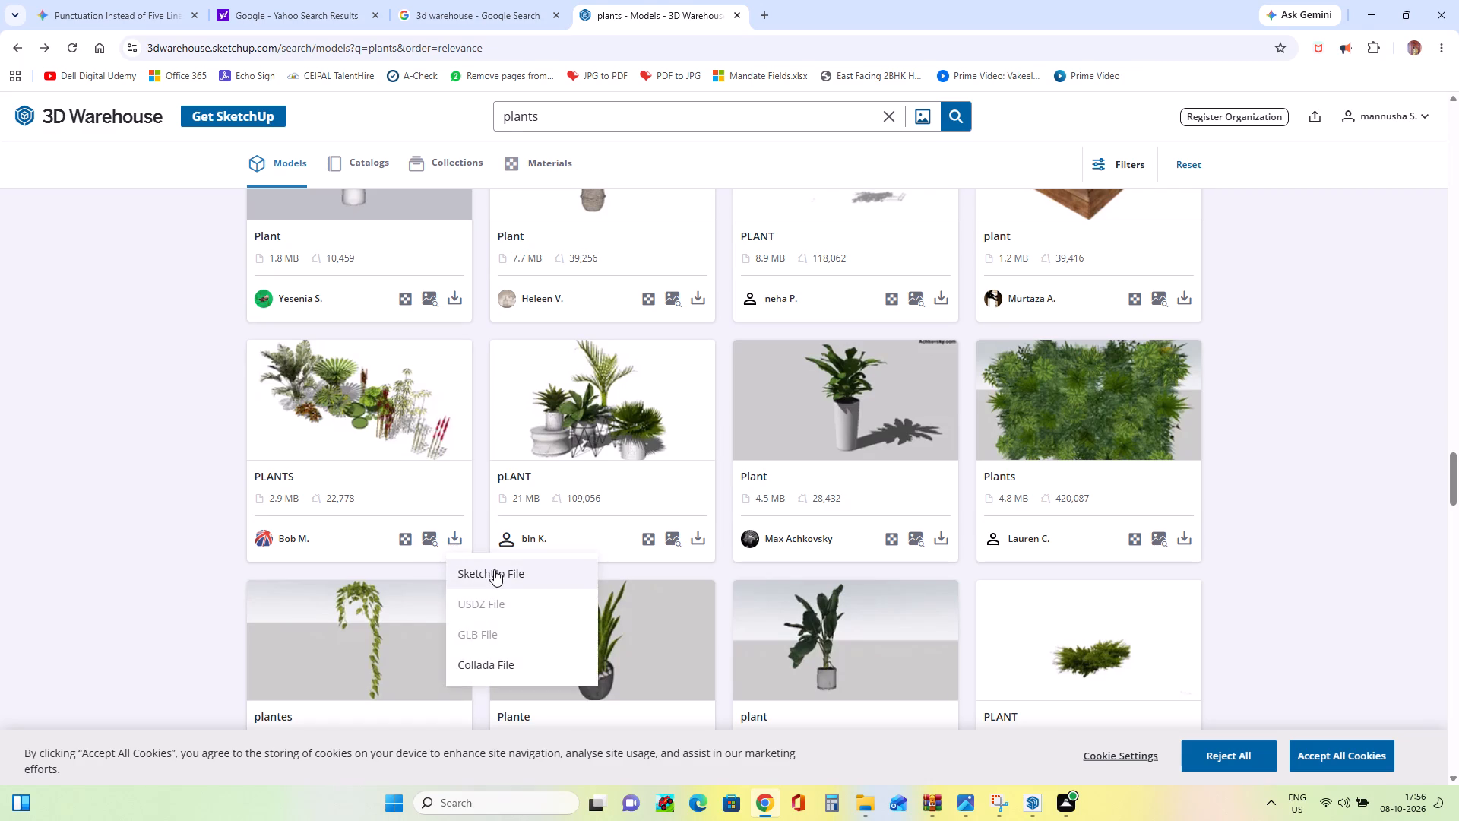
pyautogui.click(494, 569)
# Switch to SketchUp and import the EXOTIC-COLLECTION file from the Downloads folder into the house model.
pyautogui.click(1030, 805)
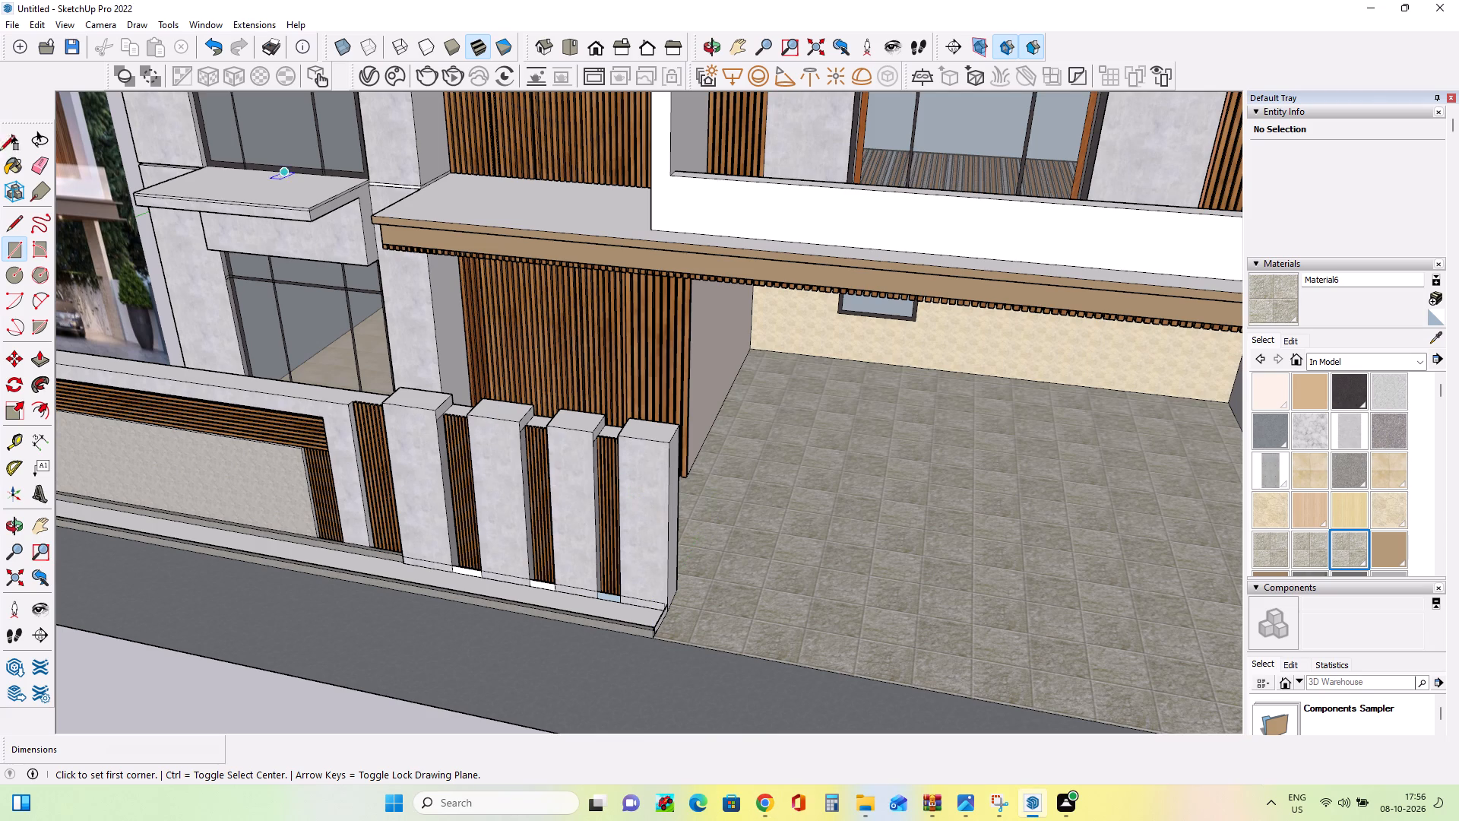
pyautogui.click(4, 17)
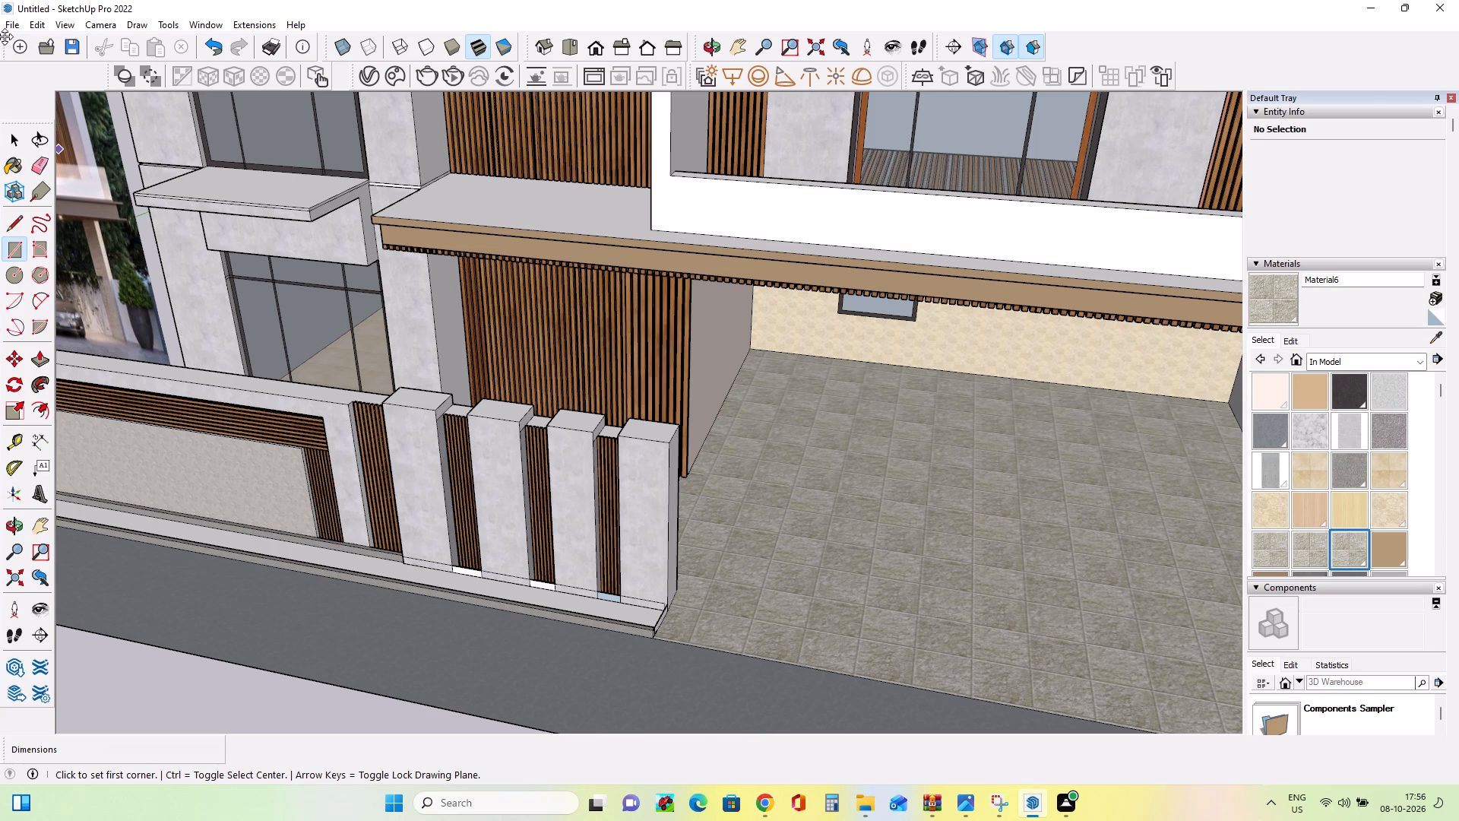
pyautogui.click(6, 24)
pyautogui.click(65, 286)
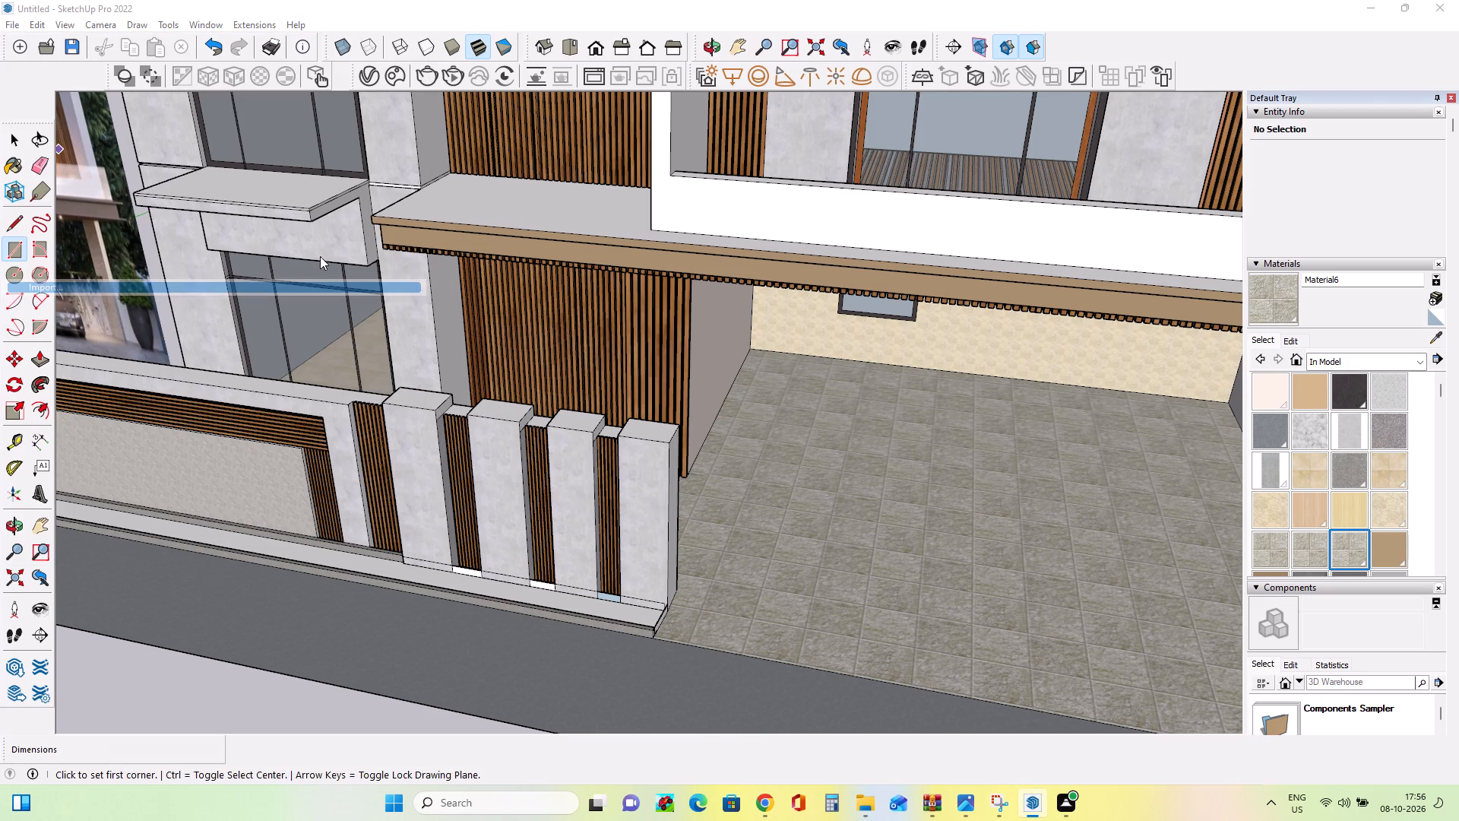
pyautogui.click(659, 339)
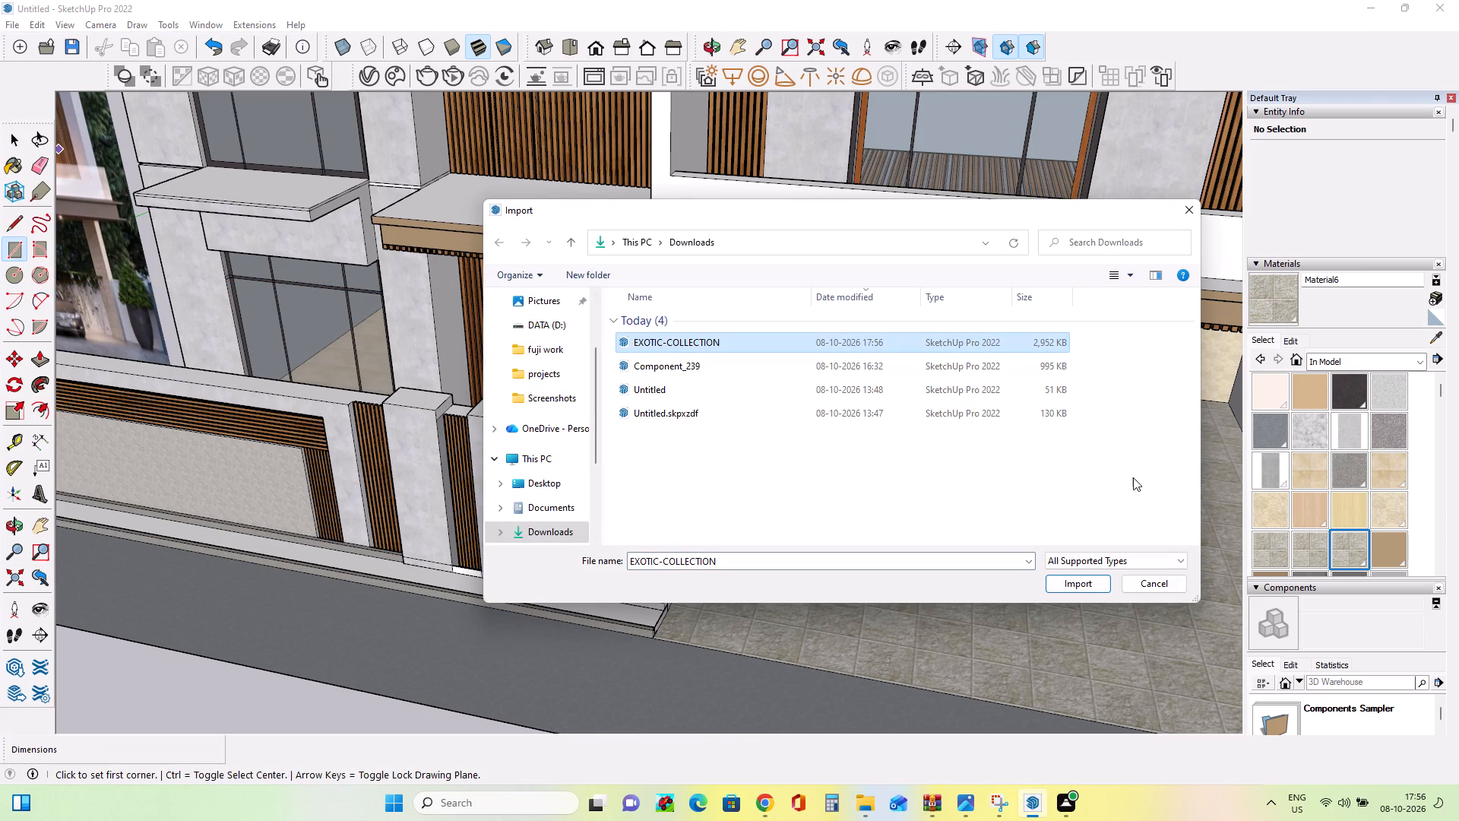
pyautogui.click(1091, 586)
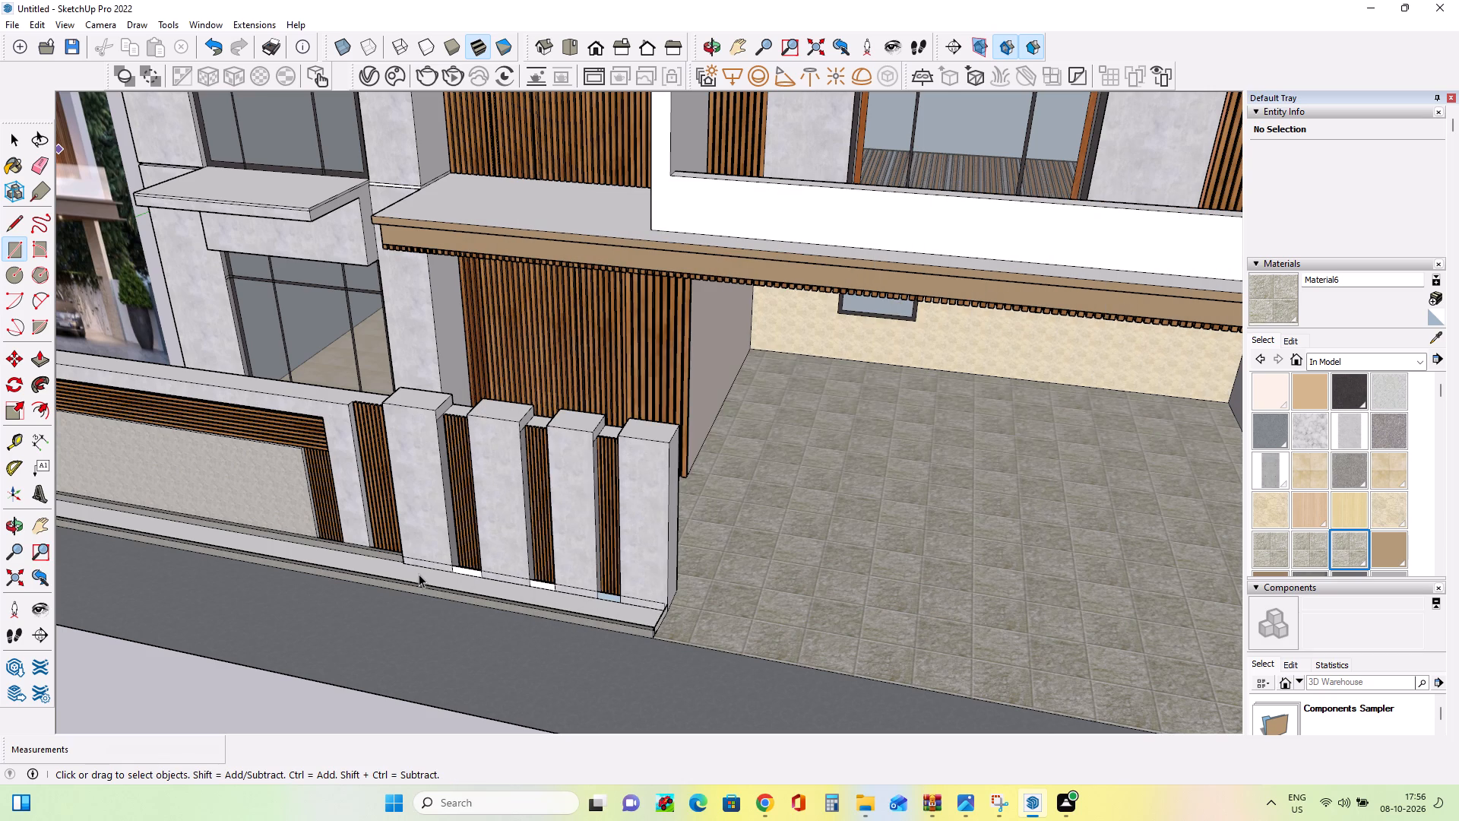
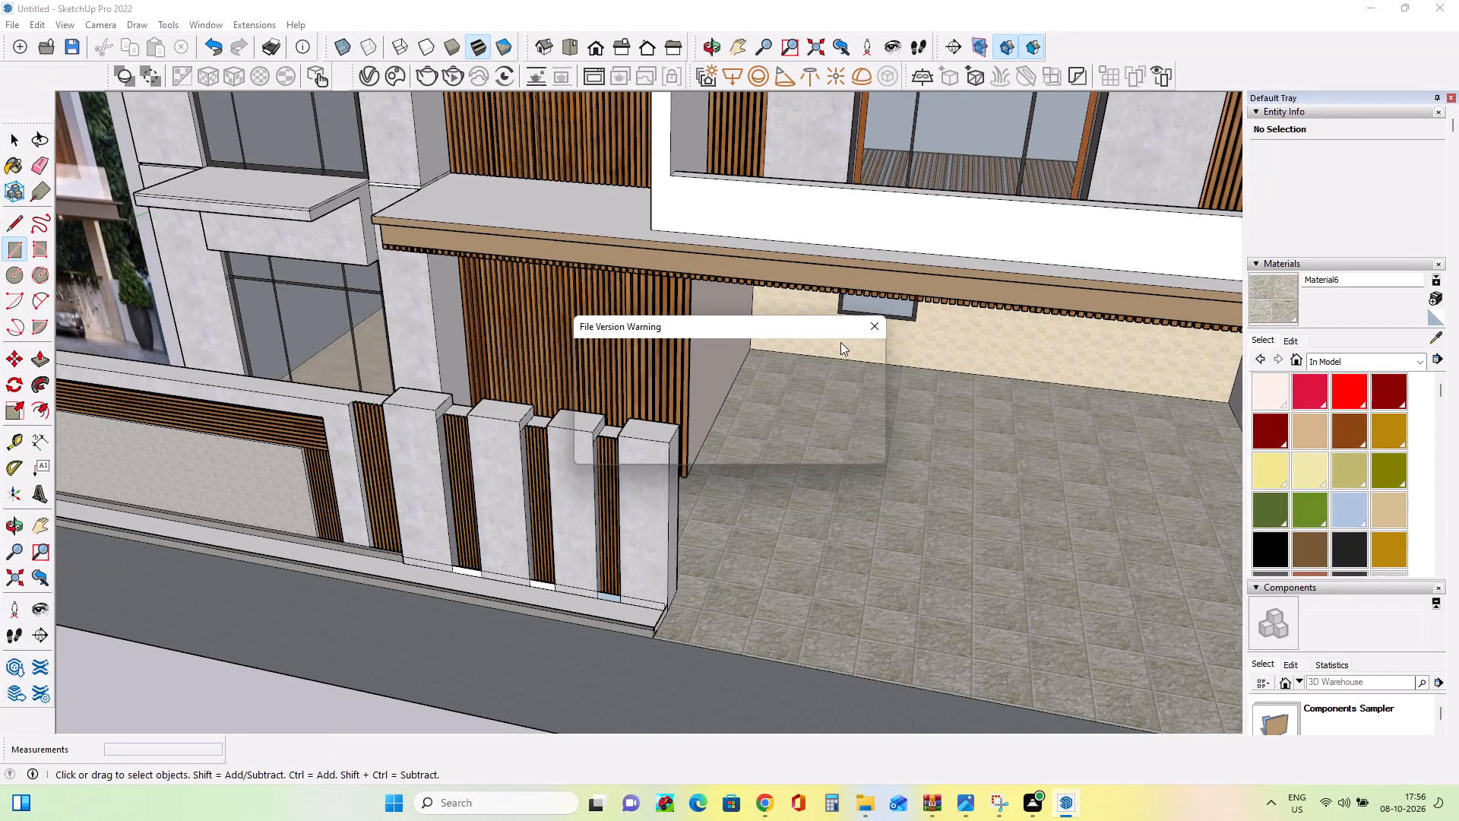
# Dismiss the file version warning and place the EXOTIC-COLLECTION plants on the road edge in front of the boundary wall.
pyautogui.scroll(-2, 703, 449)
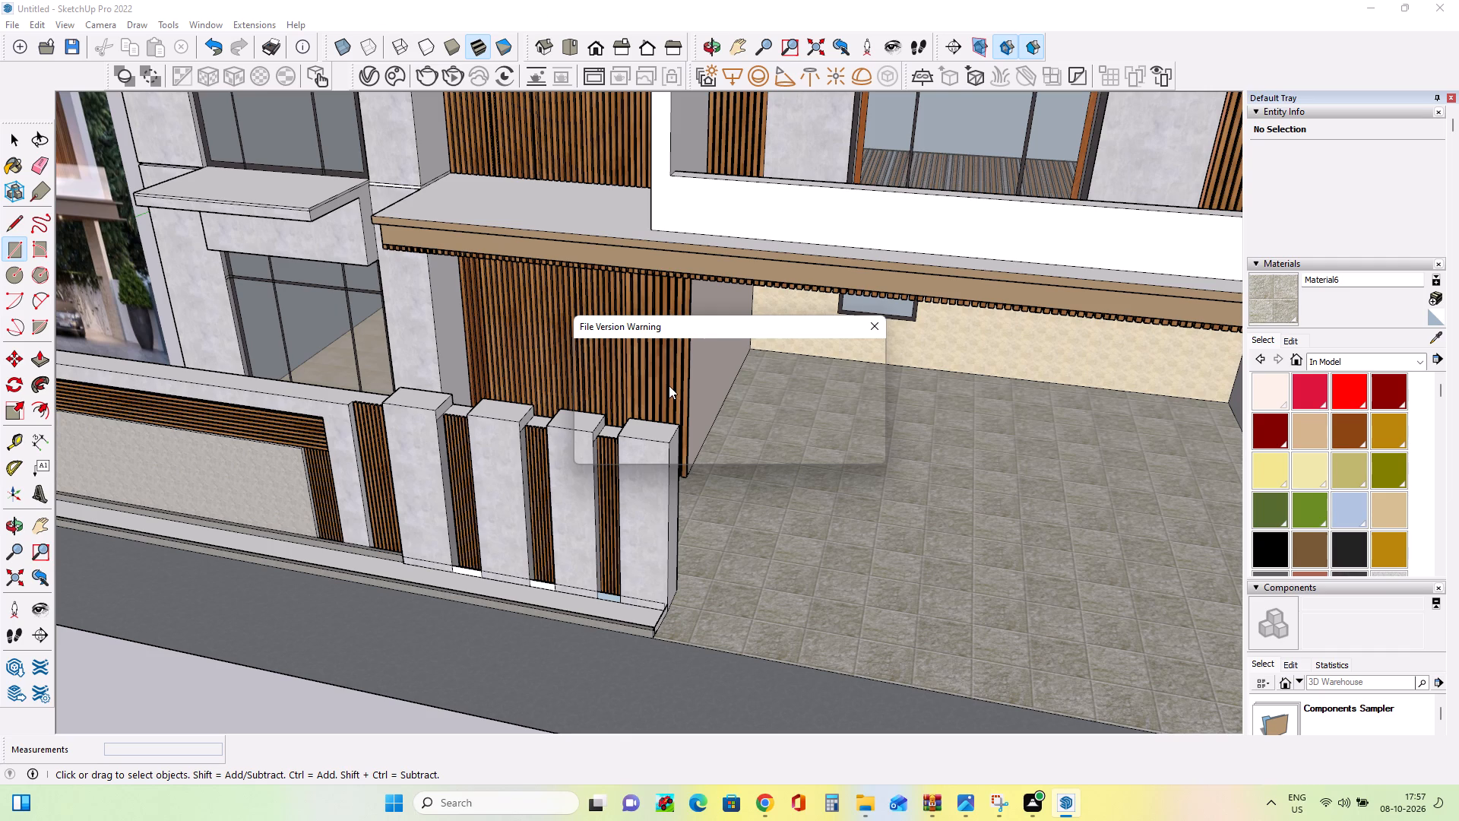
pyautogui.click(879, 331)
pyautogui.scroll(-3, 928, 597)
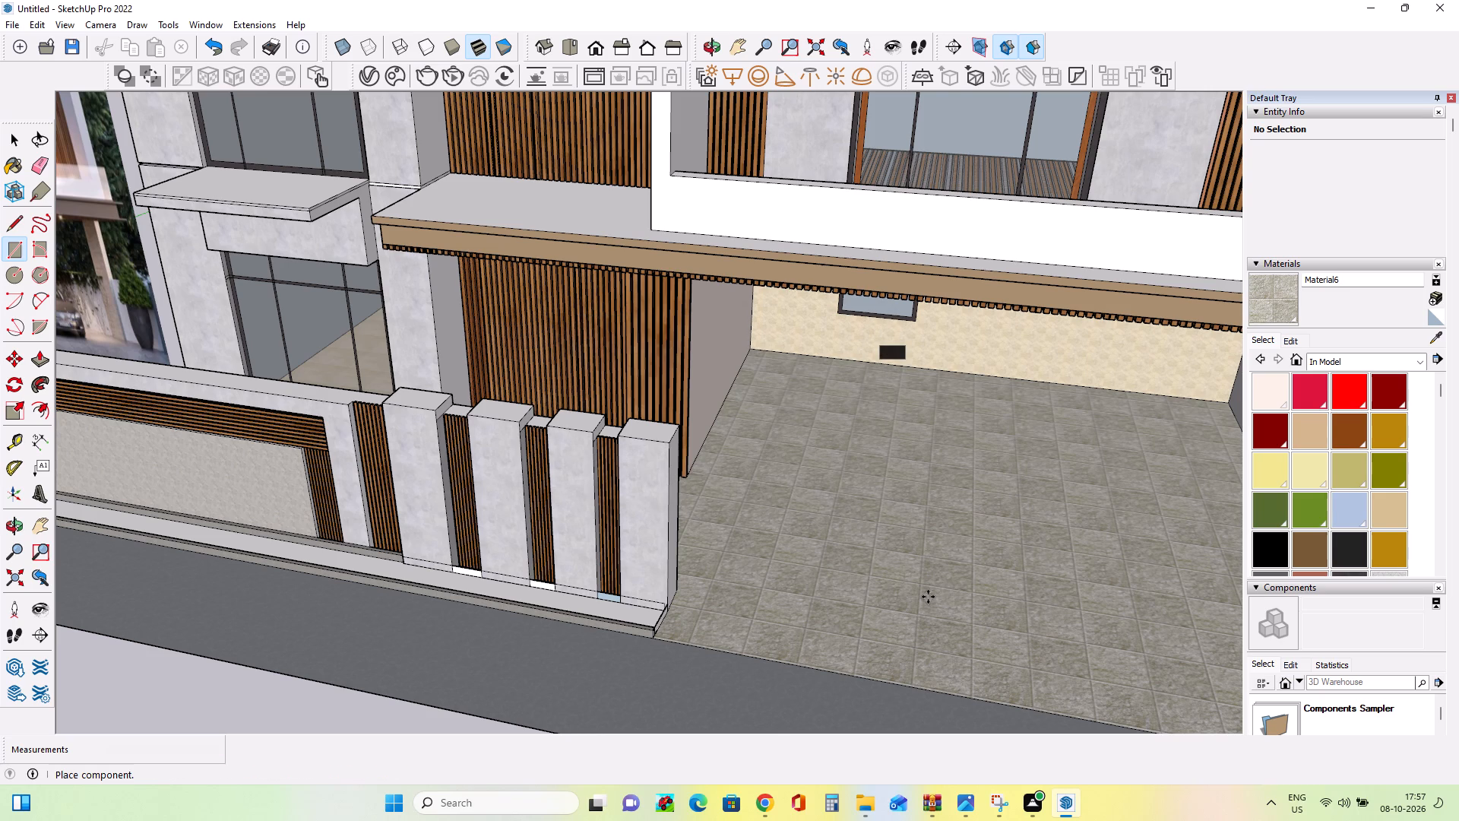
pyautogui.scroll(-1, 928, 597)
pyautogui.scroll(-2, 953, 470)
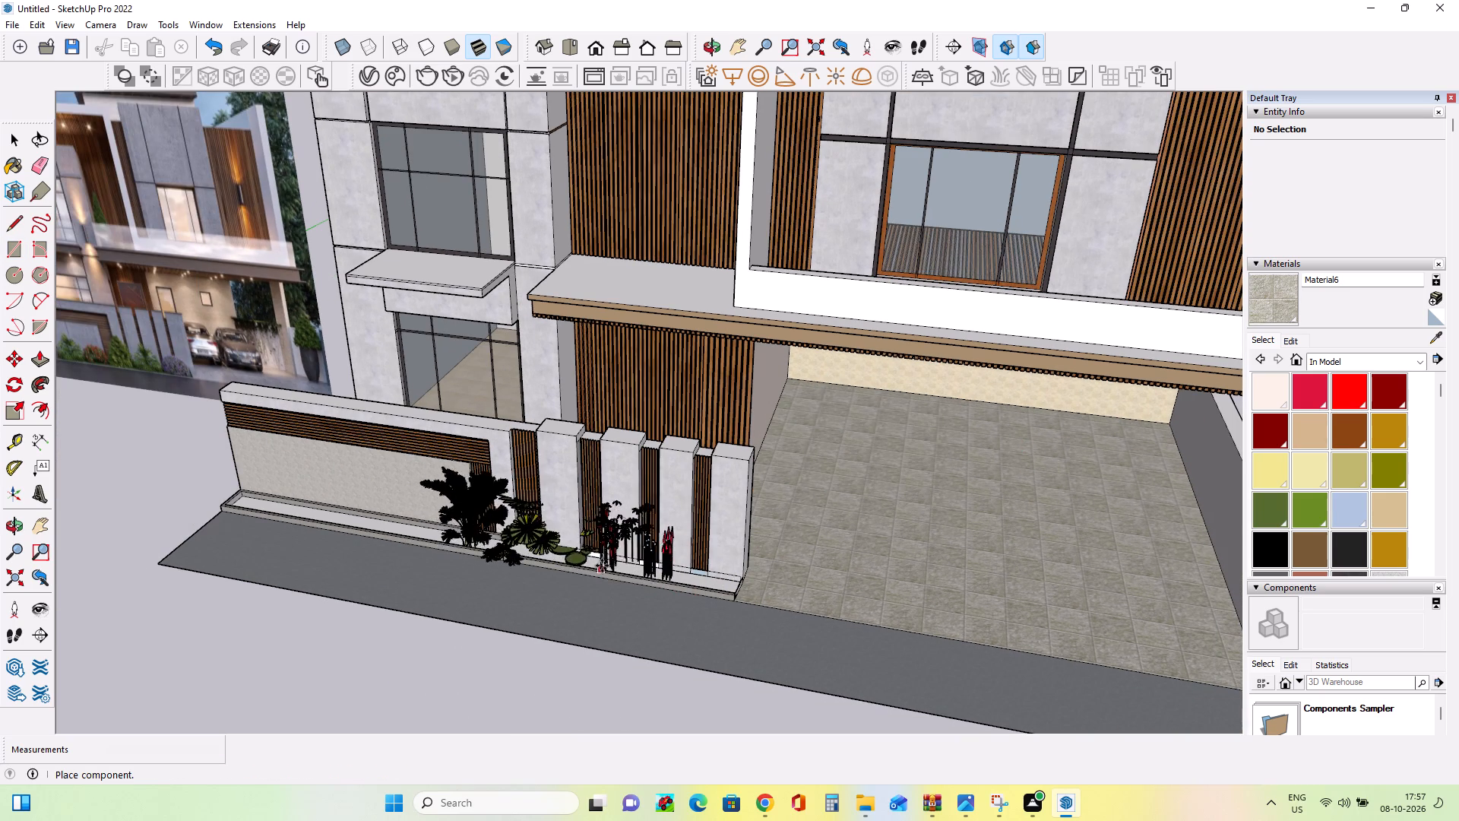
pyautogui.click(572, 613)
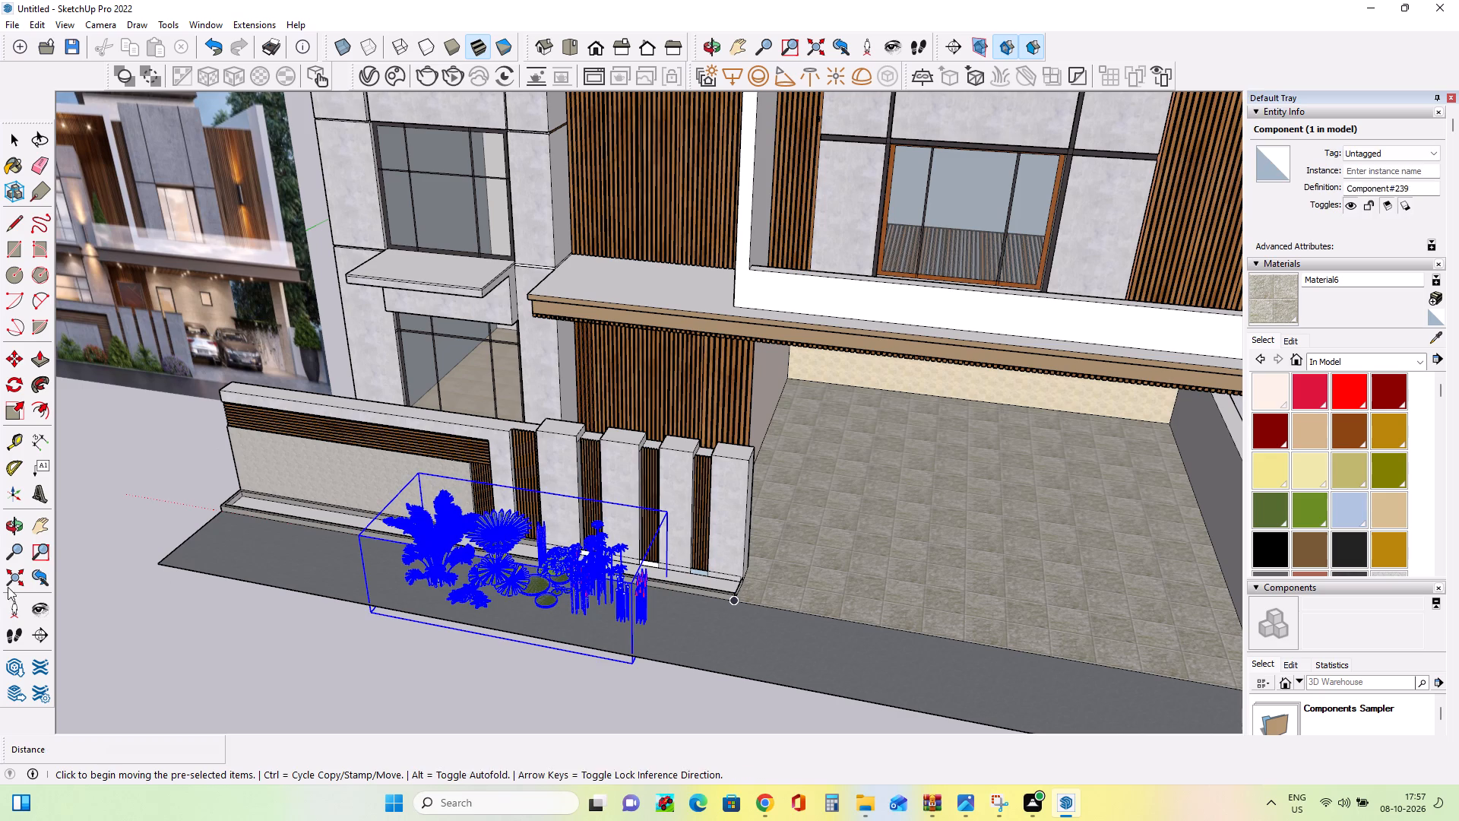
# Scale the plant collection along the green axis to about 0.42 to make it shallower.
pyautogui.click(11, 410)
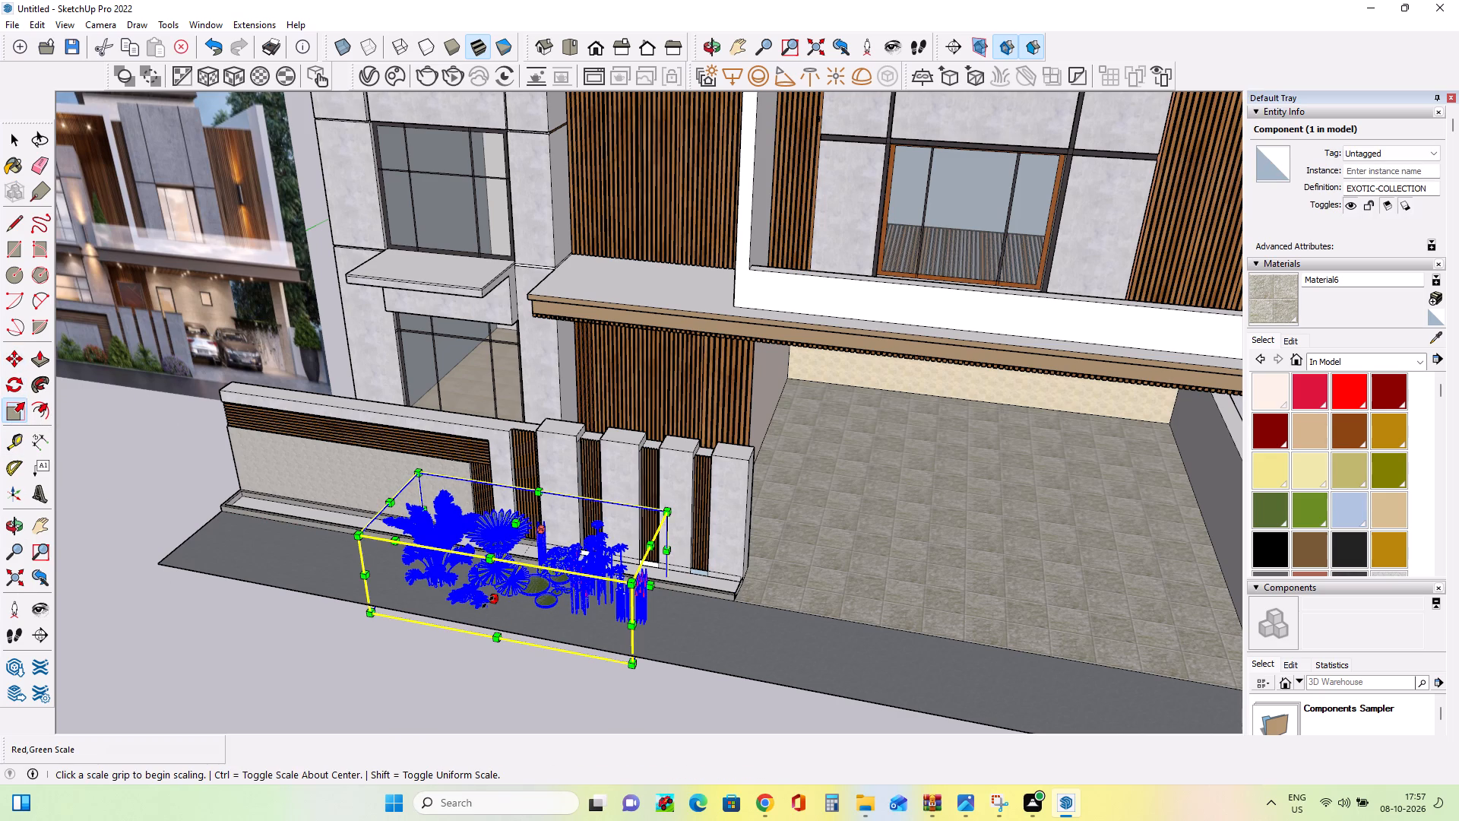
pyautogui.click(489, 601)
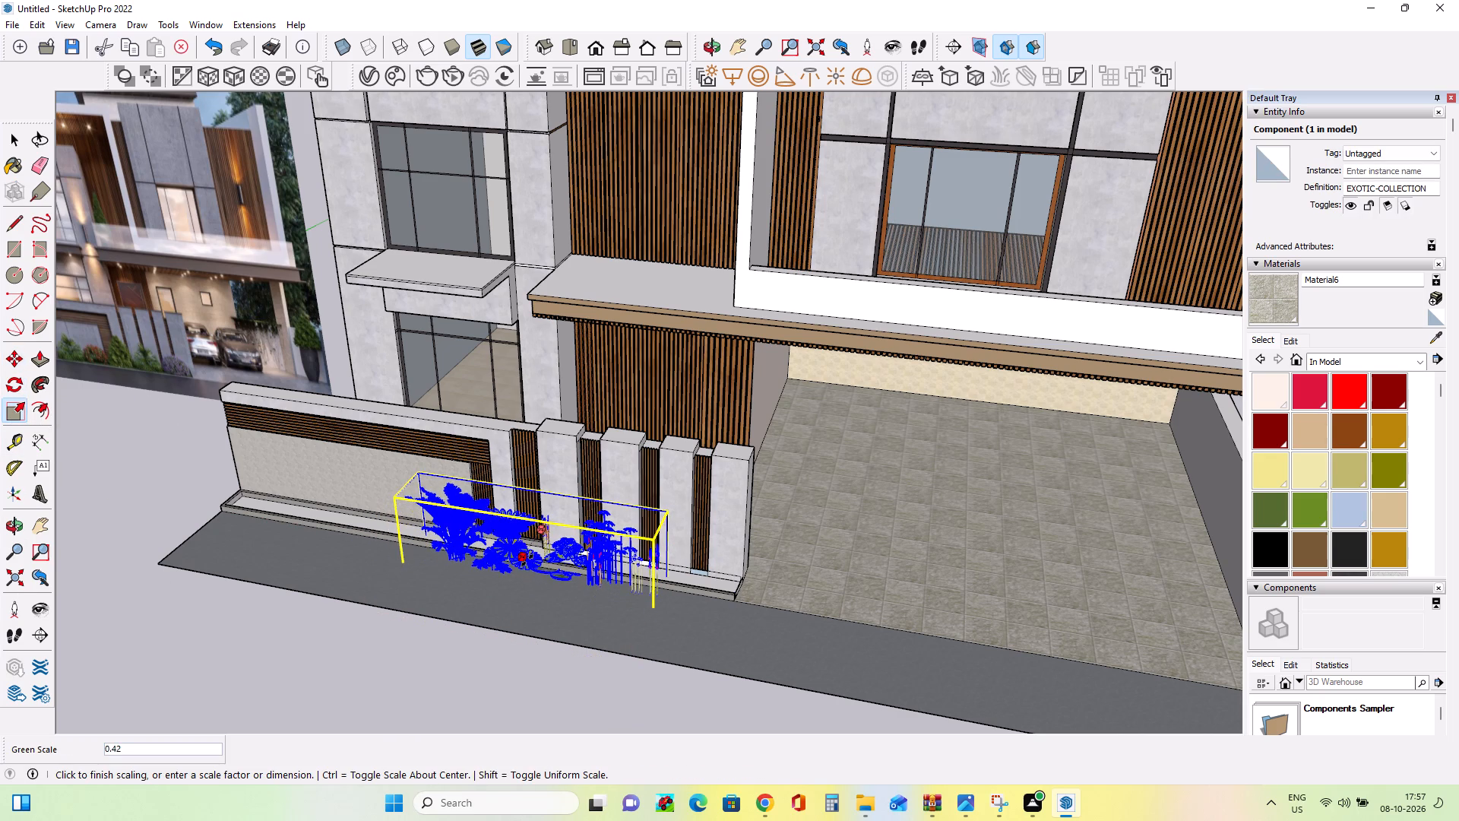
pyautogui.click(531, 557)
# Move the plant collection about 4' 11 7/8" back from the road onto the planter strip along the boundary wall.
pyautogui.moveTo(551, 613); pyautogui.dragTo(749, 632, button='middle')
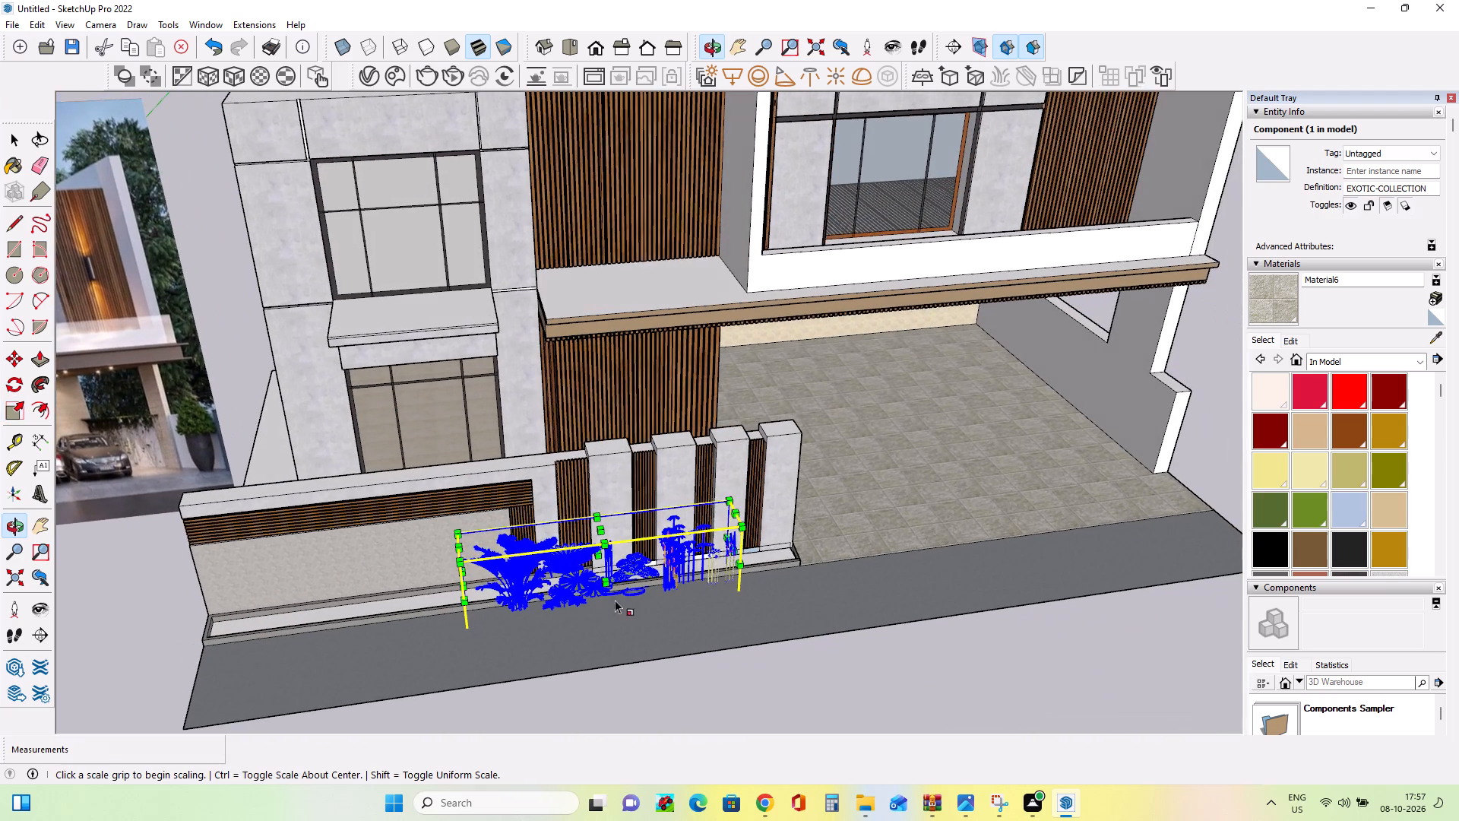
pyautogui.scroll(8, 492, 616)
pyautogui.moveTo(453, 620); pyautogui.dragTo(508, 629, button='middle')
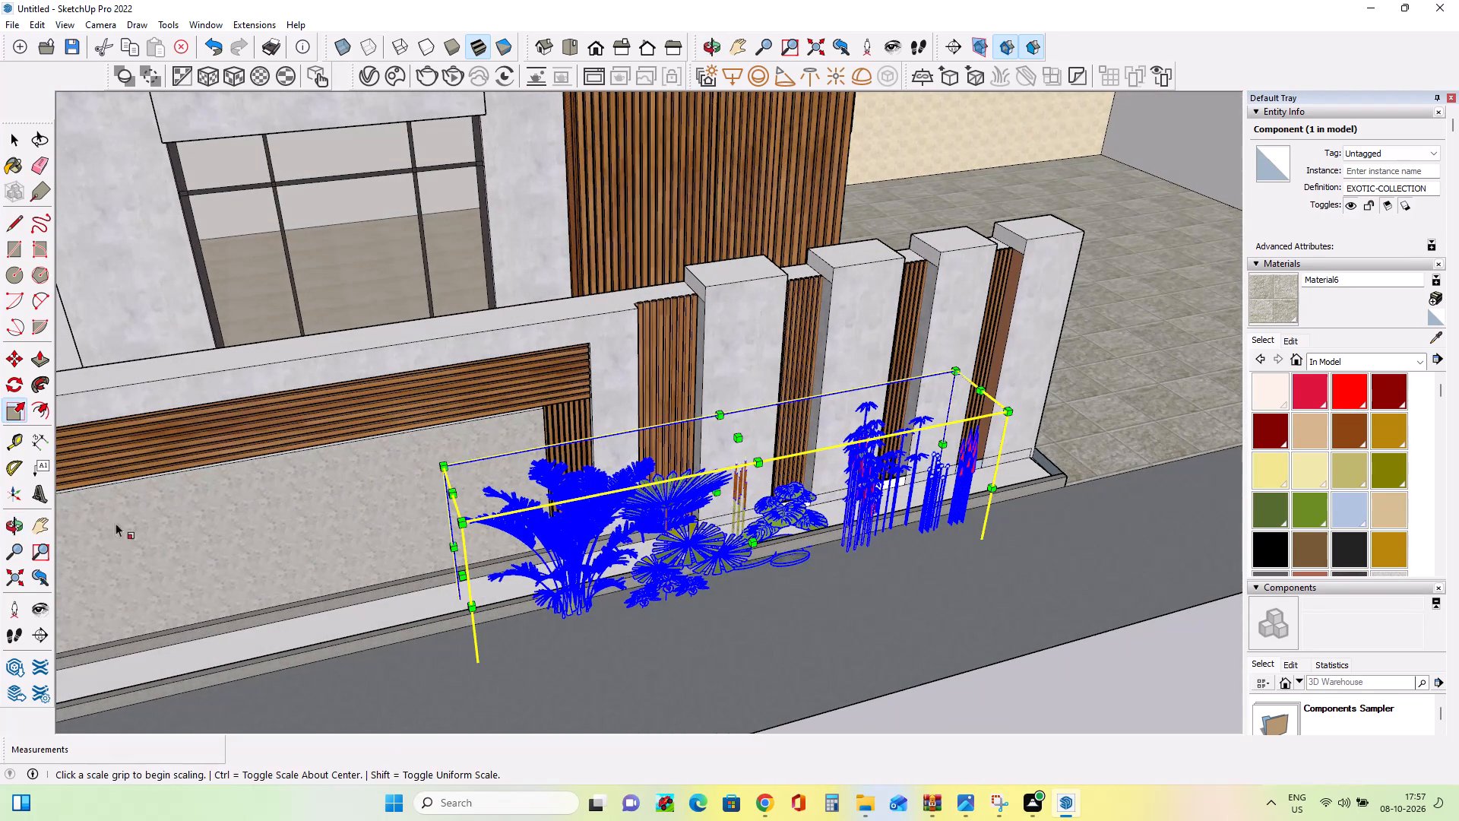
pyautogui.click(14, 366)
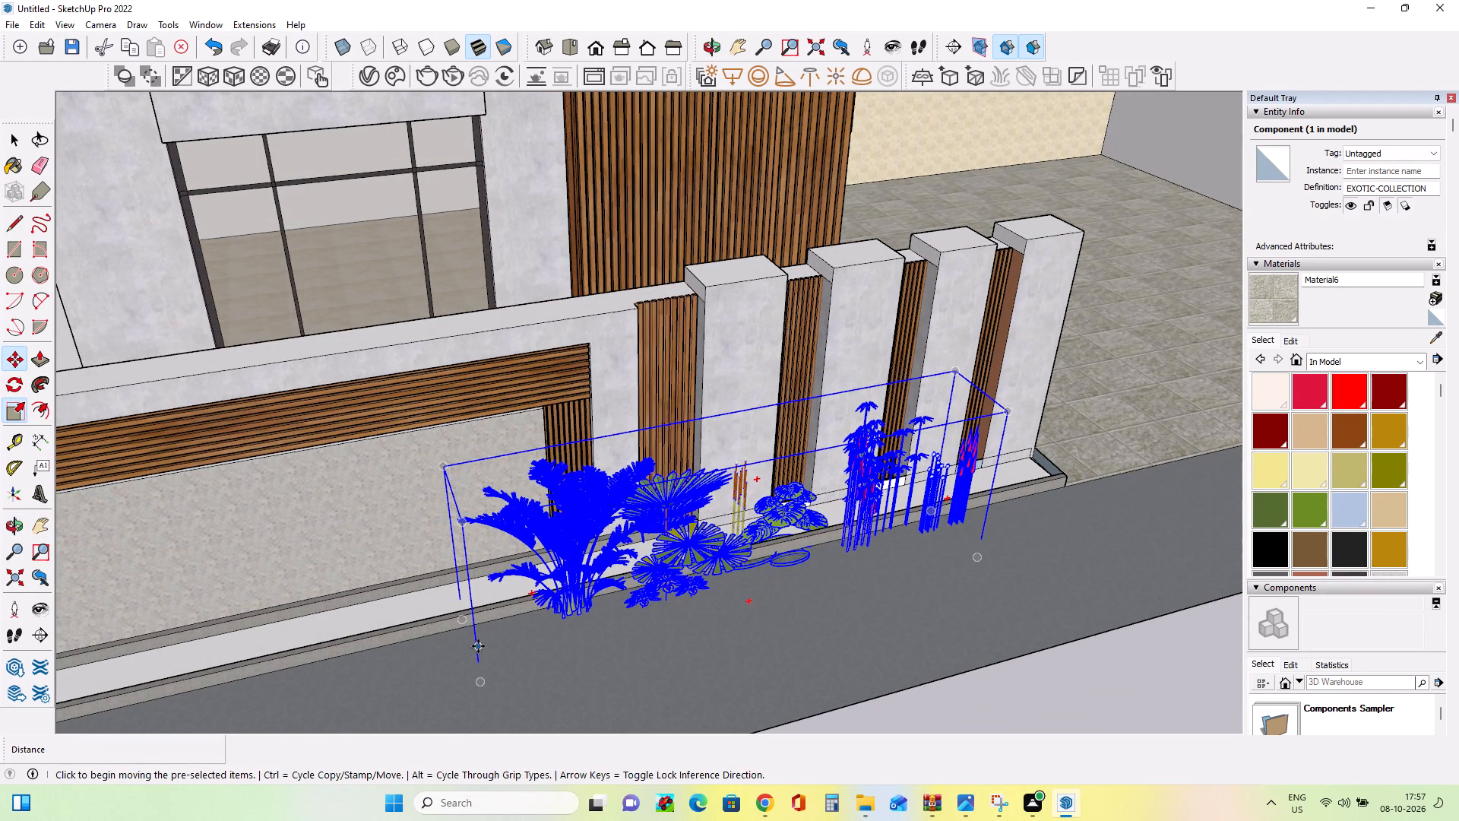
pyautogui.click(477, 645)
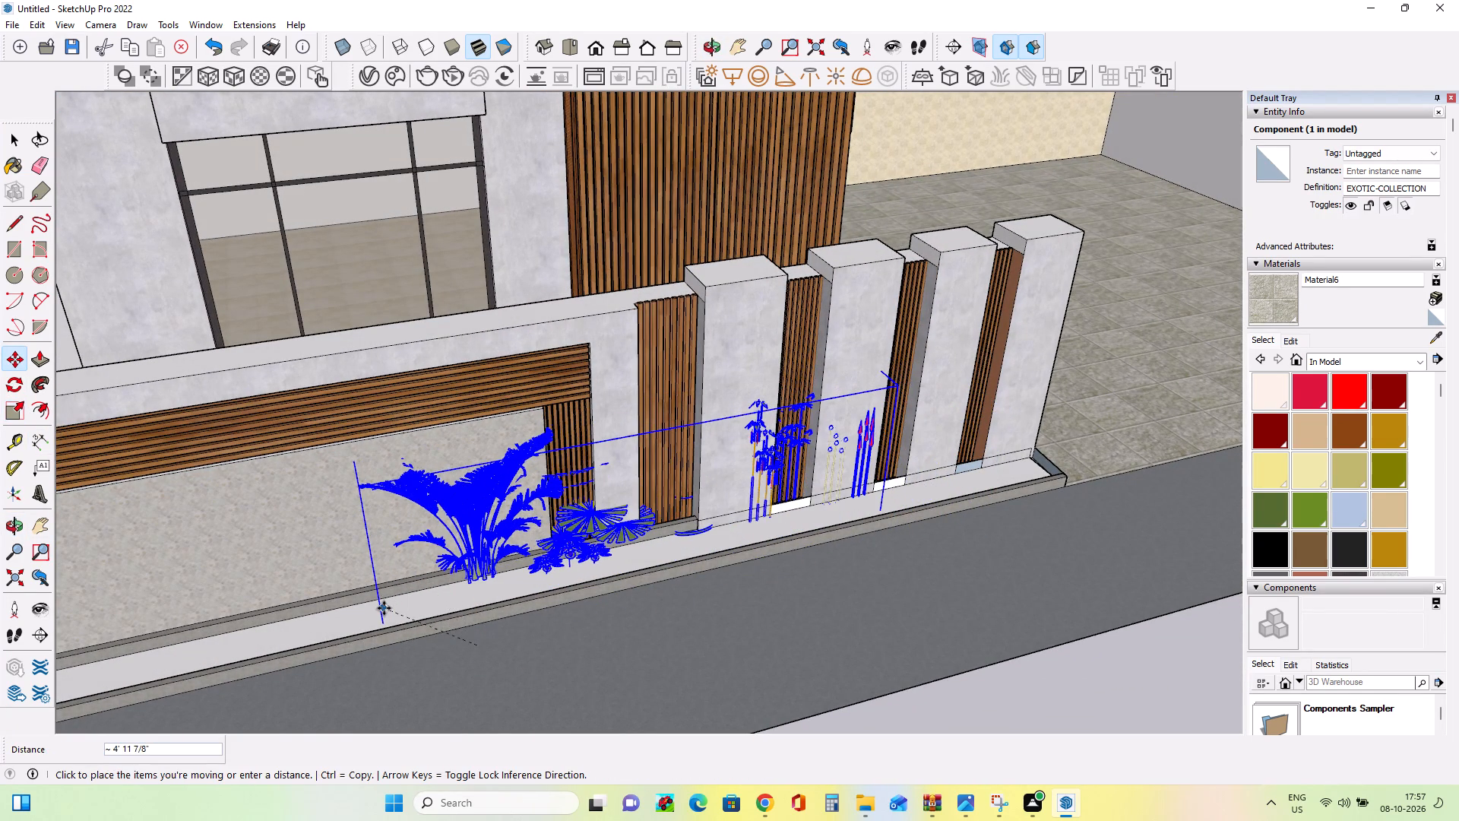
pyautogui.click(384, 608)
# Scale the plant collection along the green axis by about 1.55 so it fills the planter's depth.
pyautogui.moveTo(575, 641); pyautogui.dragTo(885, 537, button='middle')
pyautogui.moveTo(870, 556); pyautogui.dragTo(533, 646, button='middle')
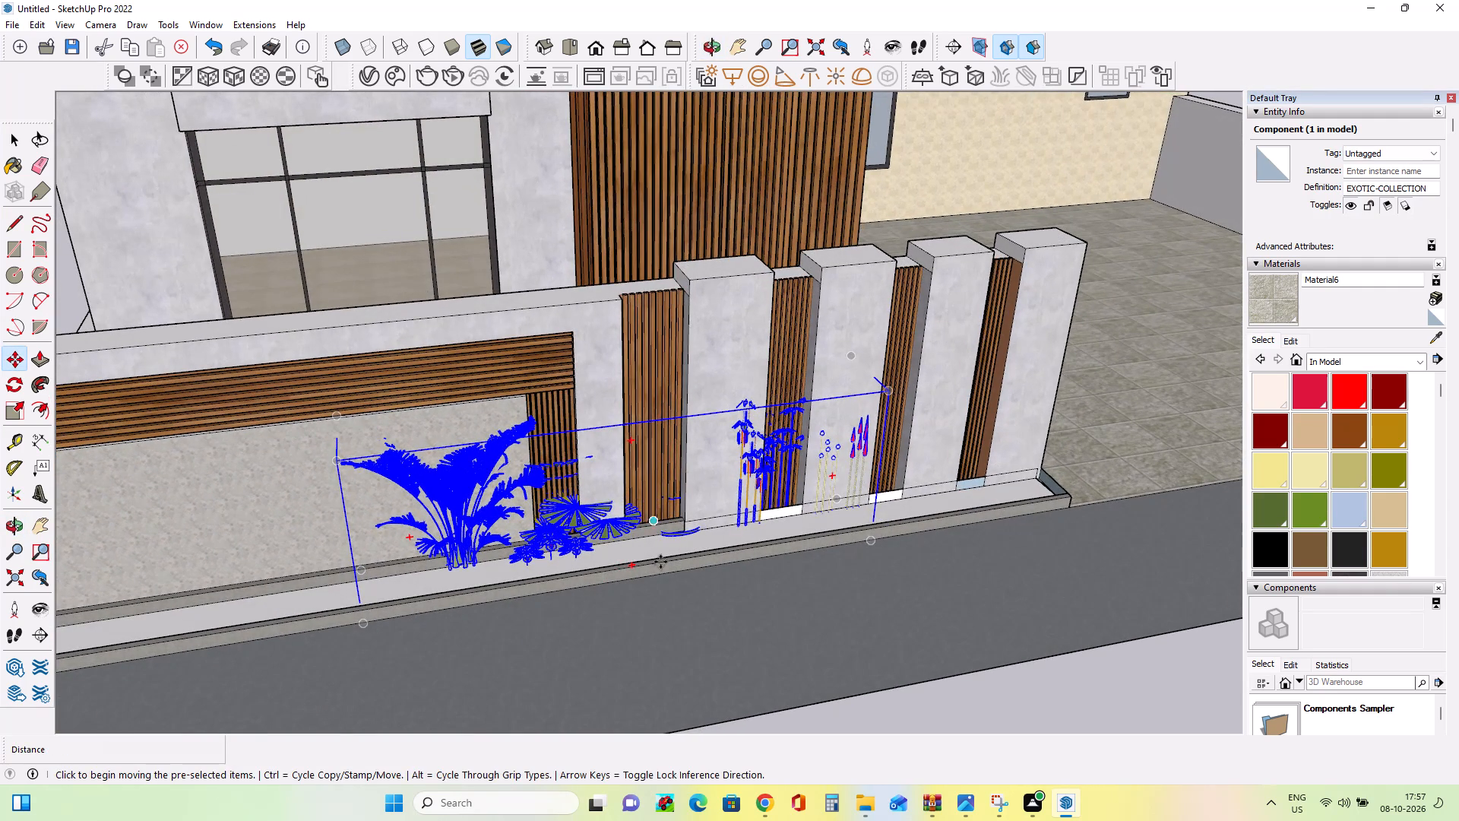
pyautogui.click(14, 412)
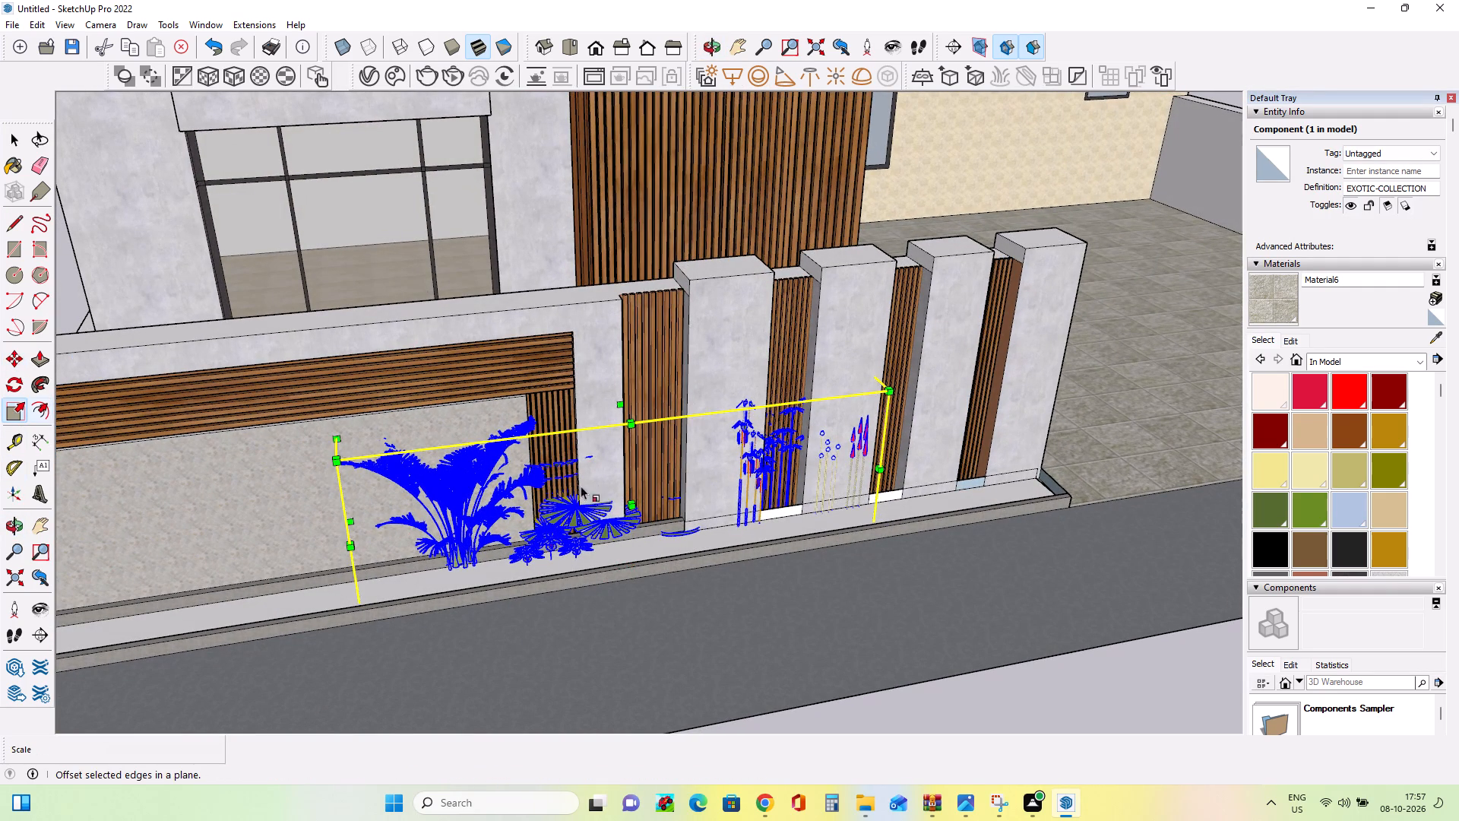
pyautogui.click(635, 498)
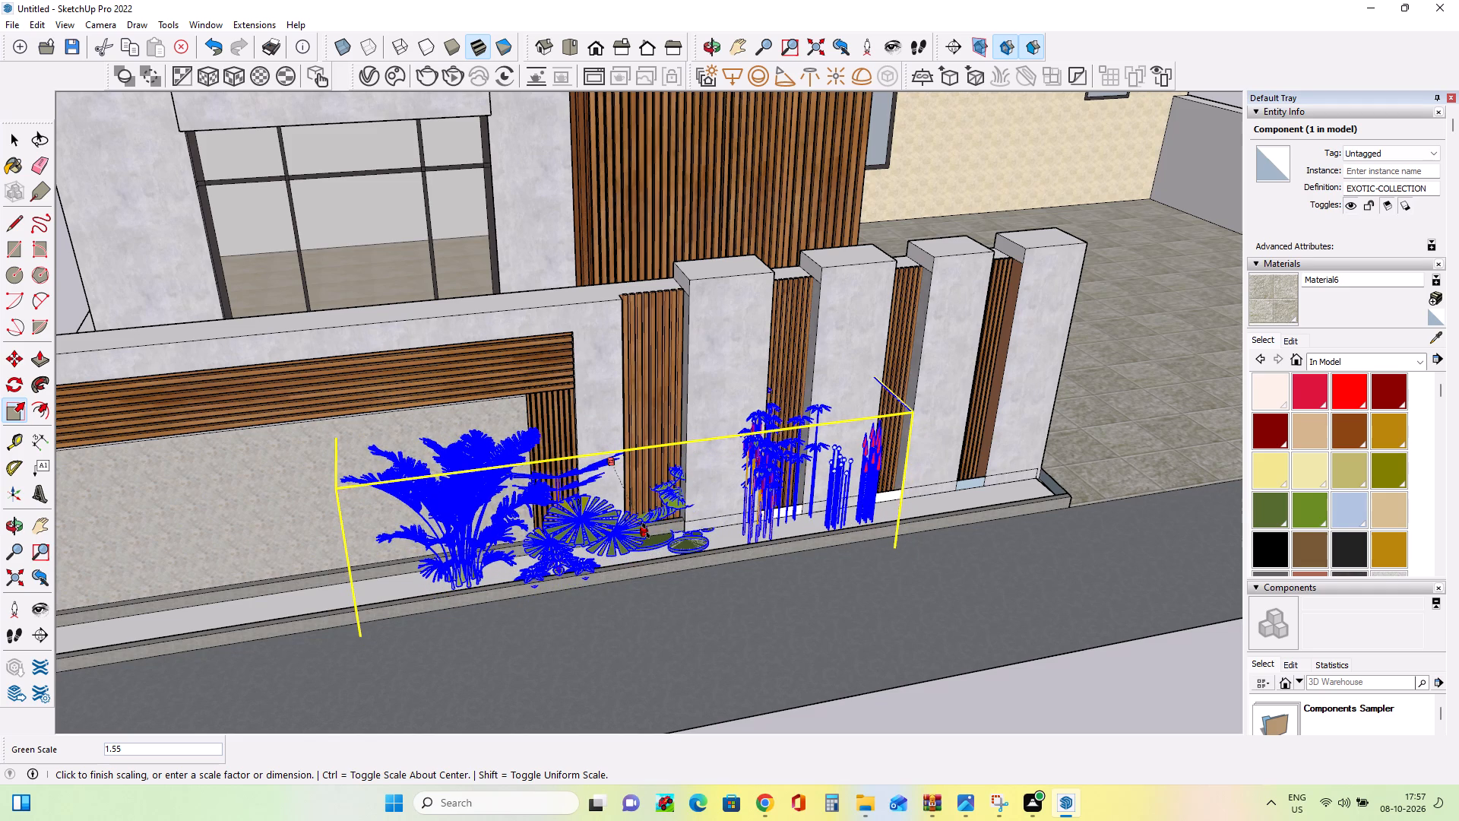
pyautogui.click(646, 531)
# Copy the plant collection about 18' 4" along the planter to the end of the boundary wall away from the driveway.
pyautogui.moveTo(718, 639); pyautogui.dragTo(900, 575, button='middle')
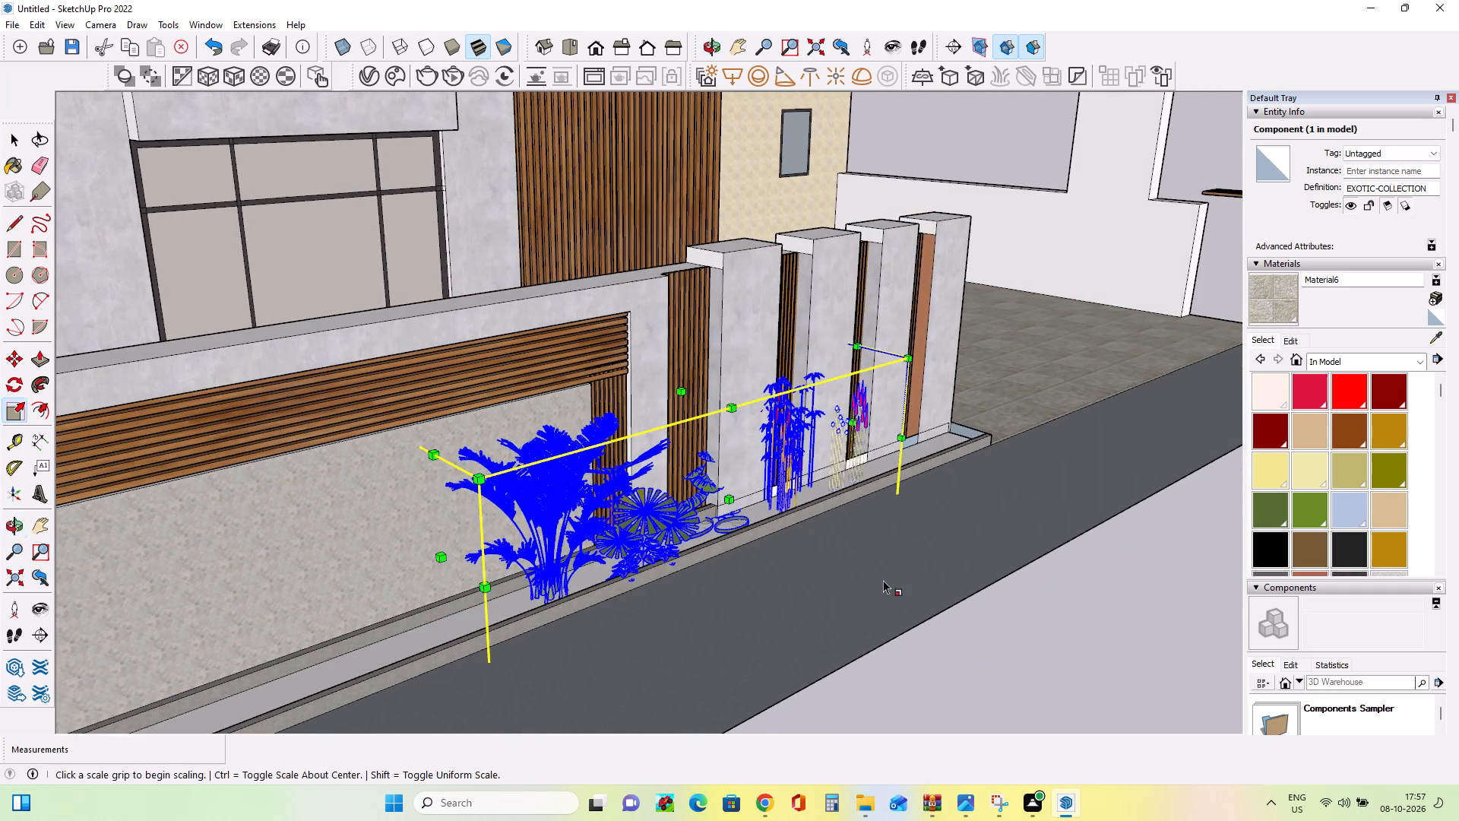
pyautogui.moveTo(679, 616); pyautogui.dragTo(356, 640, button='middle')
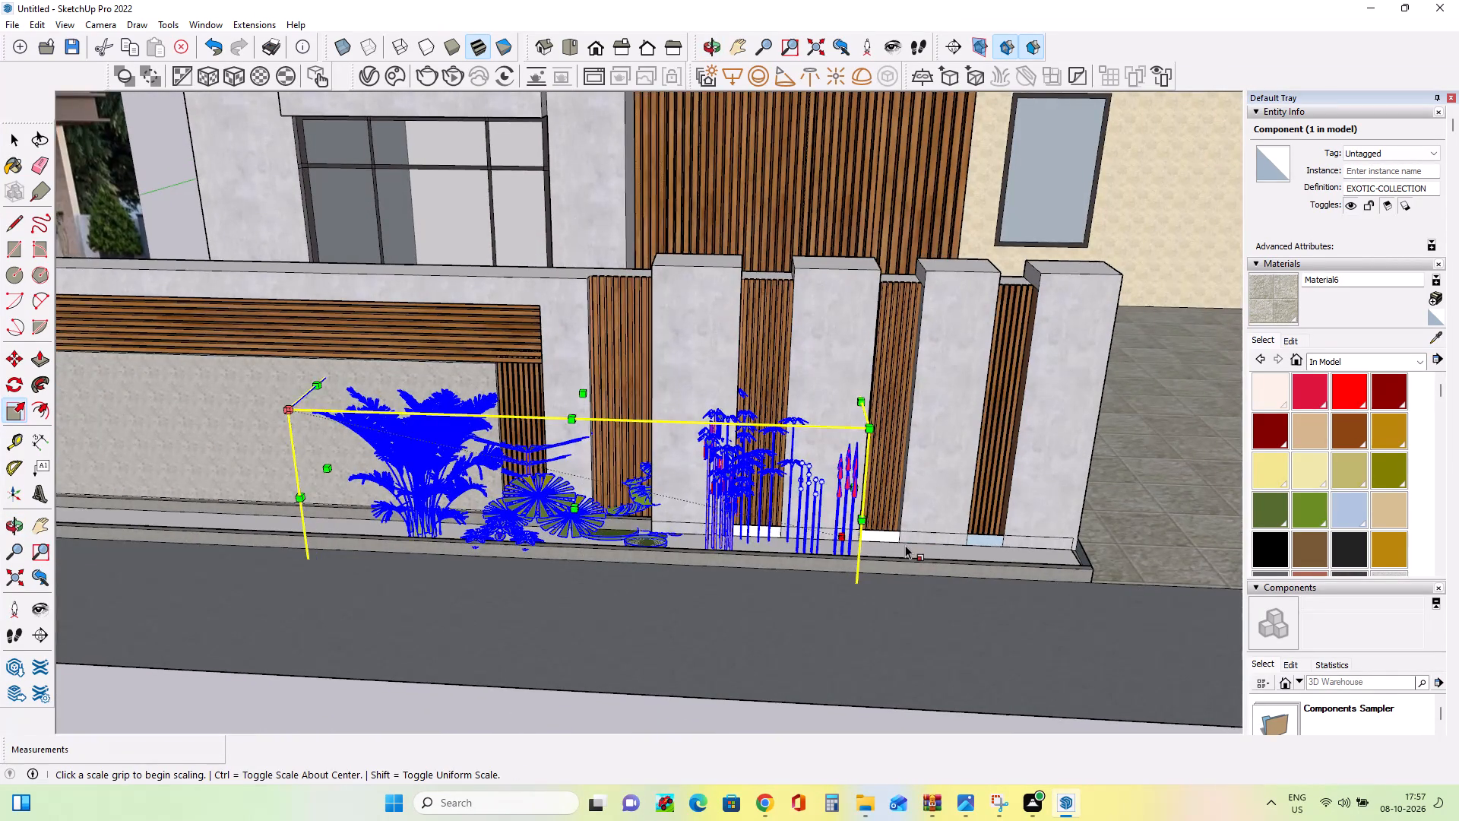
pyautogui.scroll(-5, 905, 545)
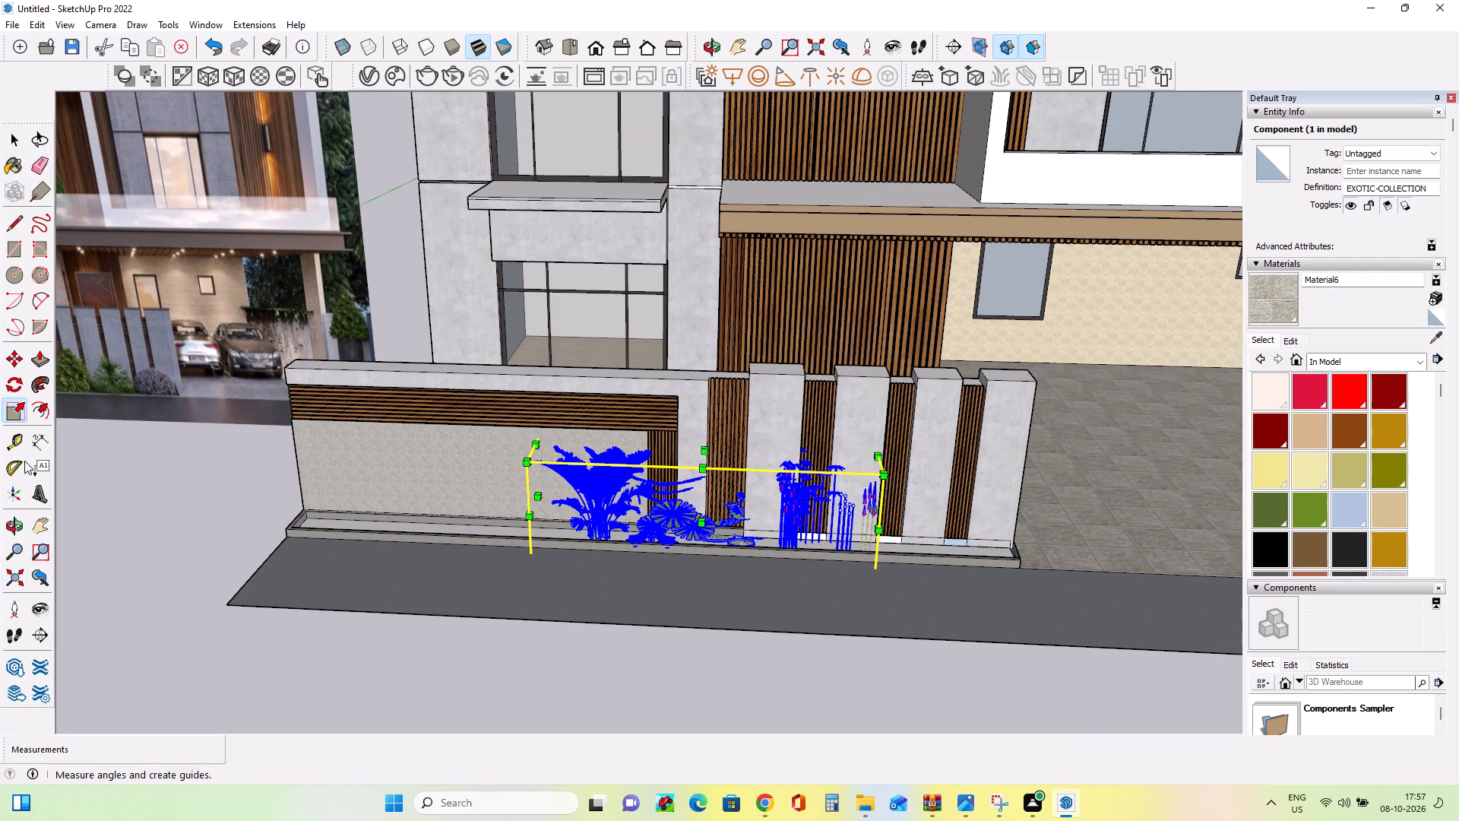
pyautogui.click(10, 351)
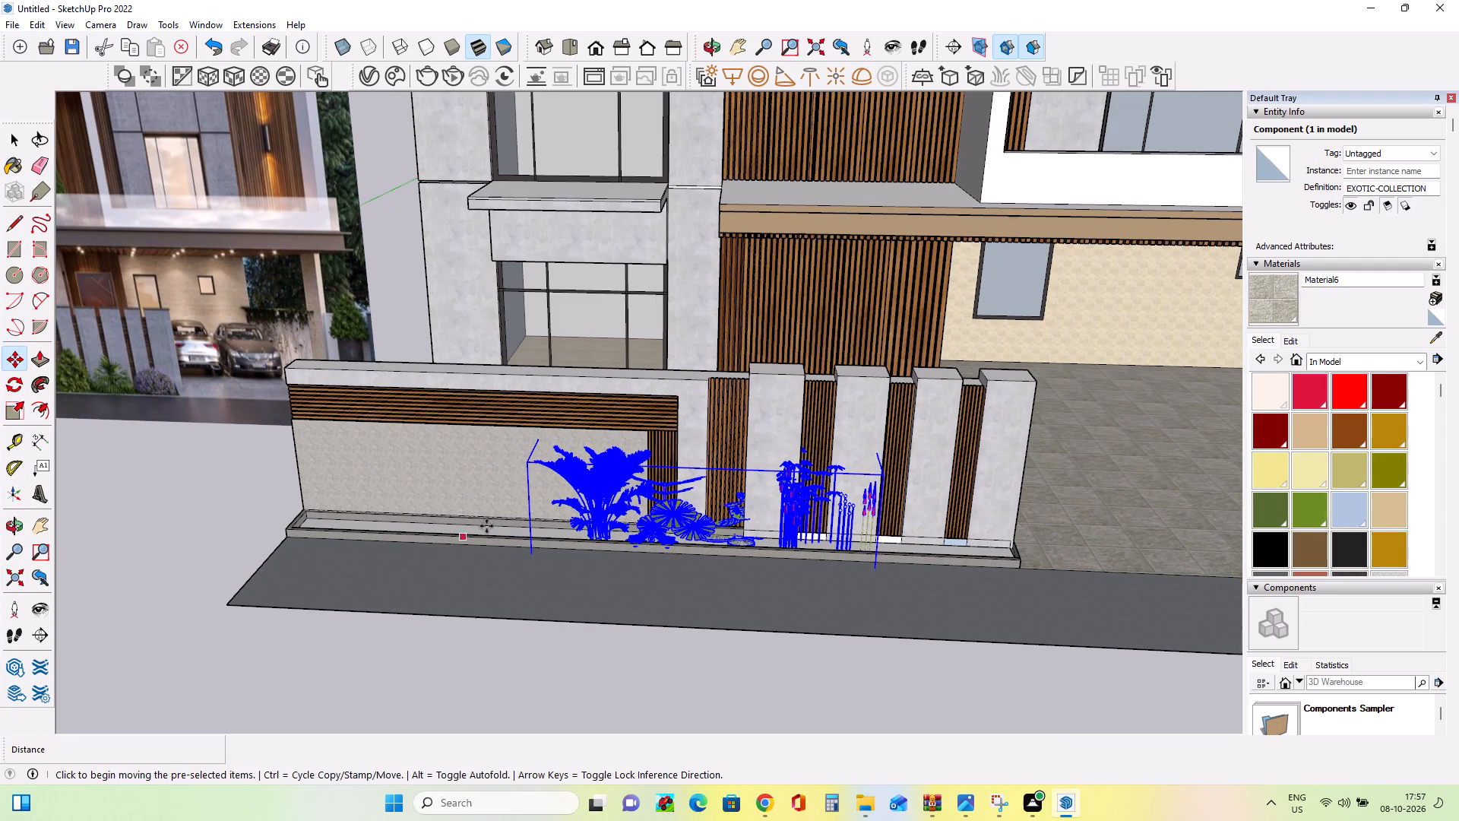
pyautogui.click(528, 540)
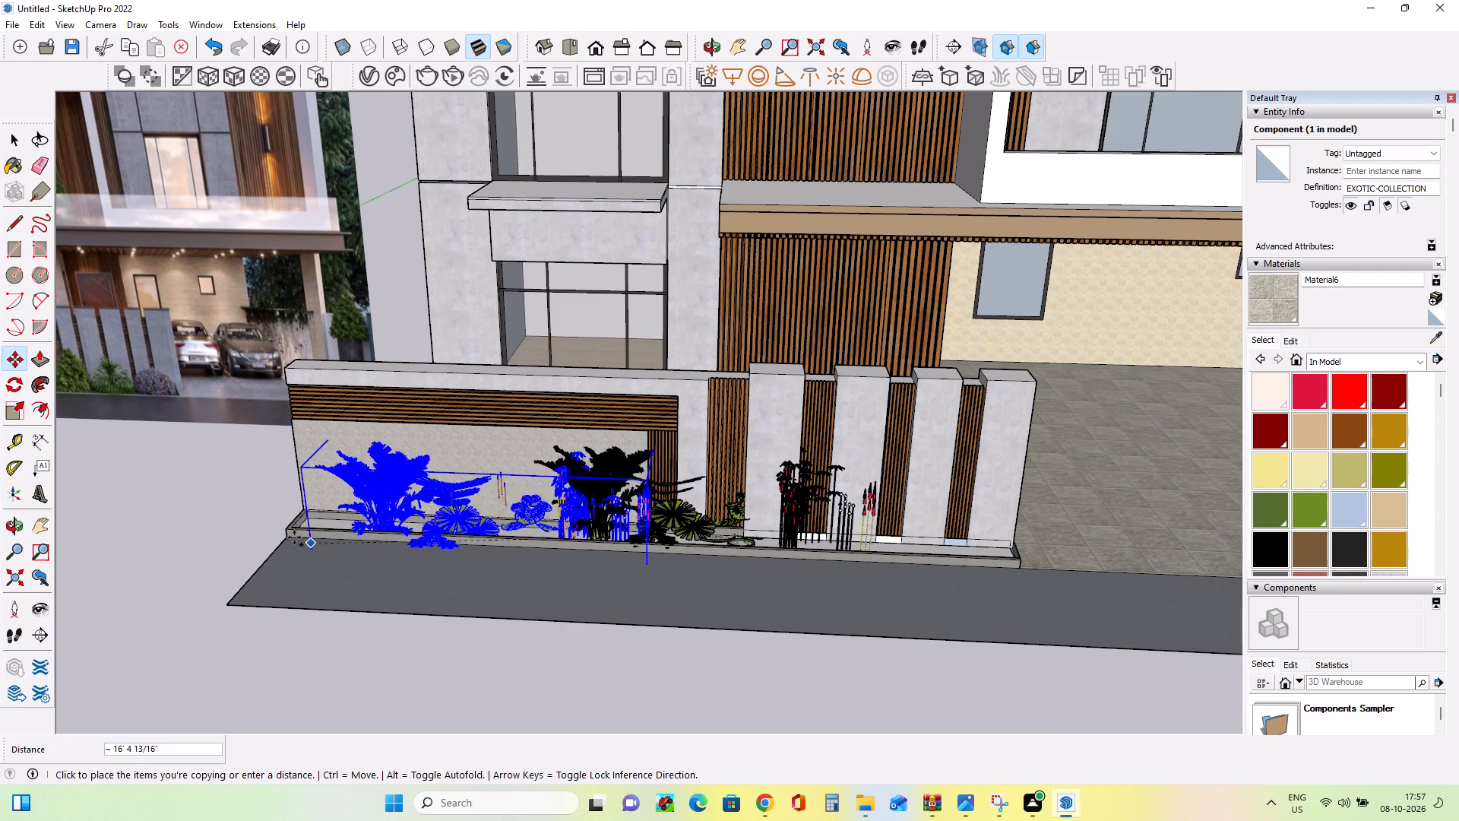
pyautogui.click(288, 546)
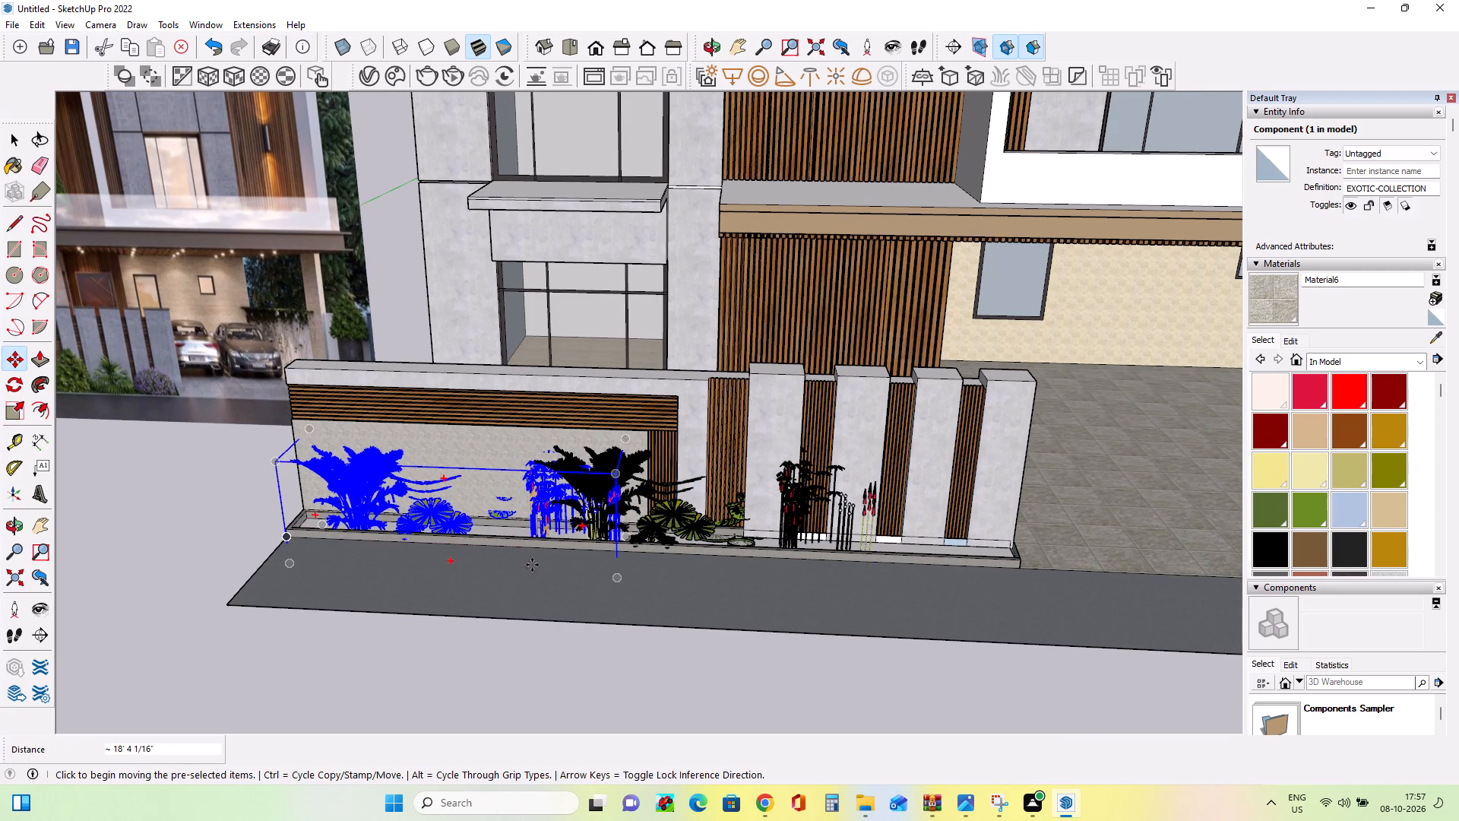
# Move the copied plants about 11" forward from the wall towards the road to sit in the planter.
pyautogui.moveTo(532, 558); pyautogui.dragTo(586, 626, button='middle')
pyautogui.scroll(6, 480, 536)
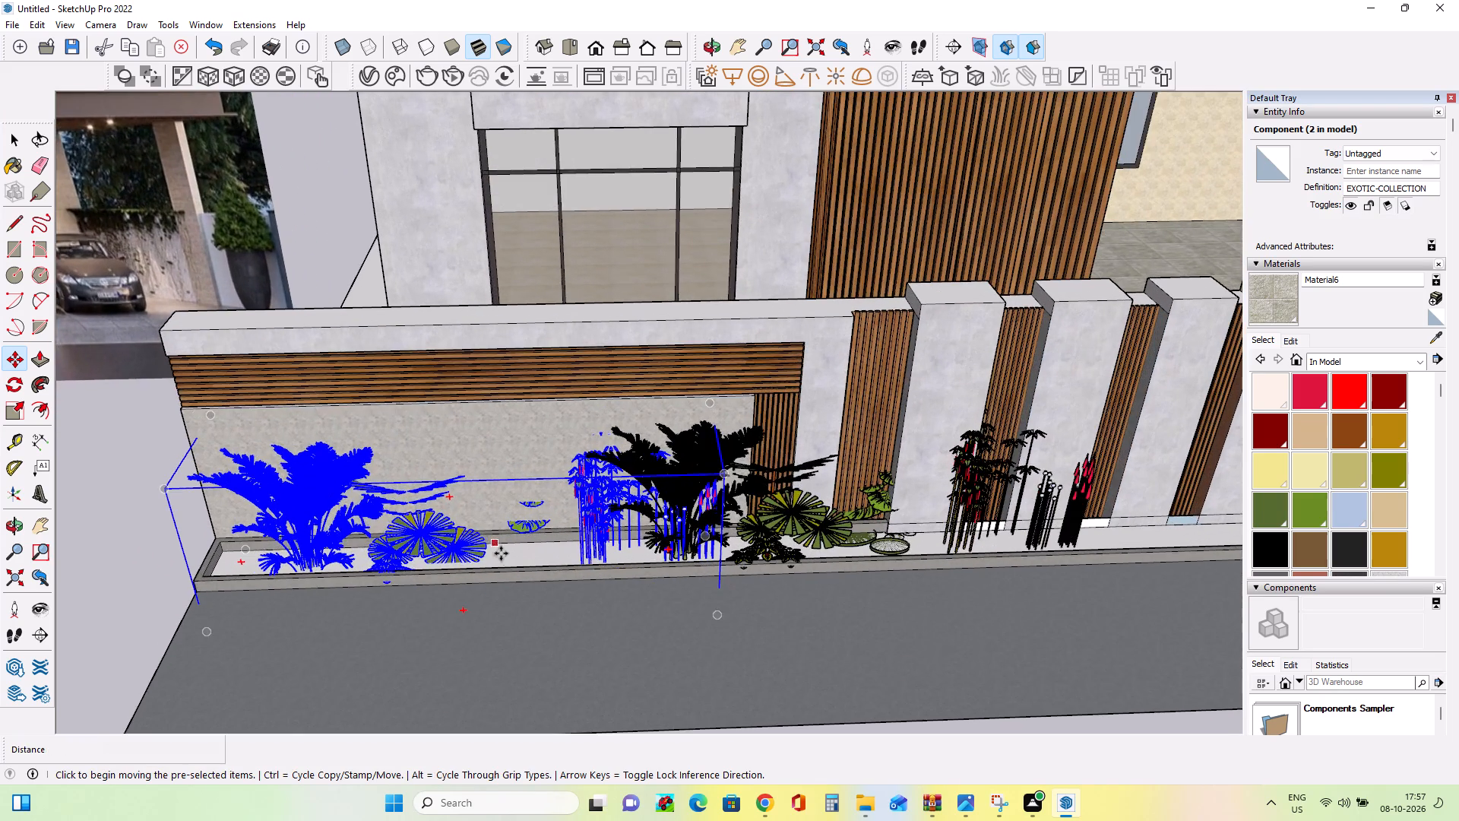
pyautogui.moveTo(504, 555); pyautogui.dragTo(521, 593, button='middle')
pyautogui.scroll(1, 521, 593)
pyautogui.click(539, 543)
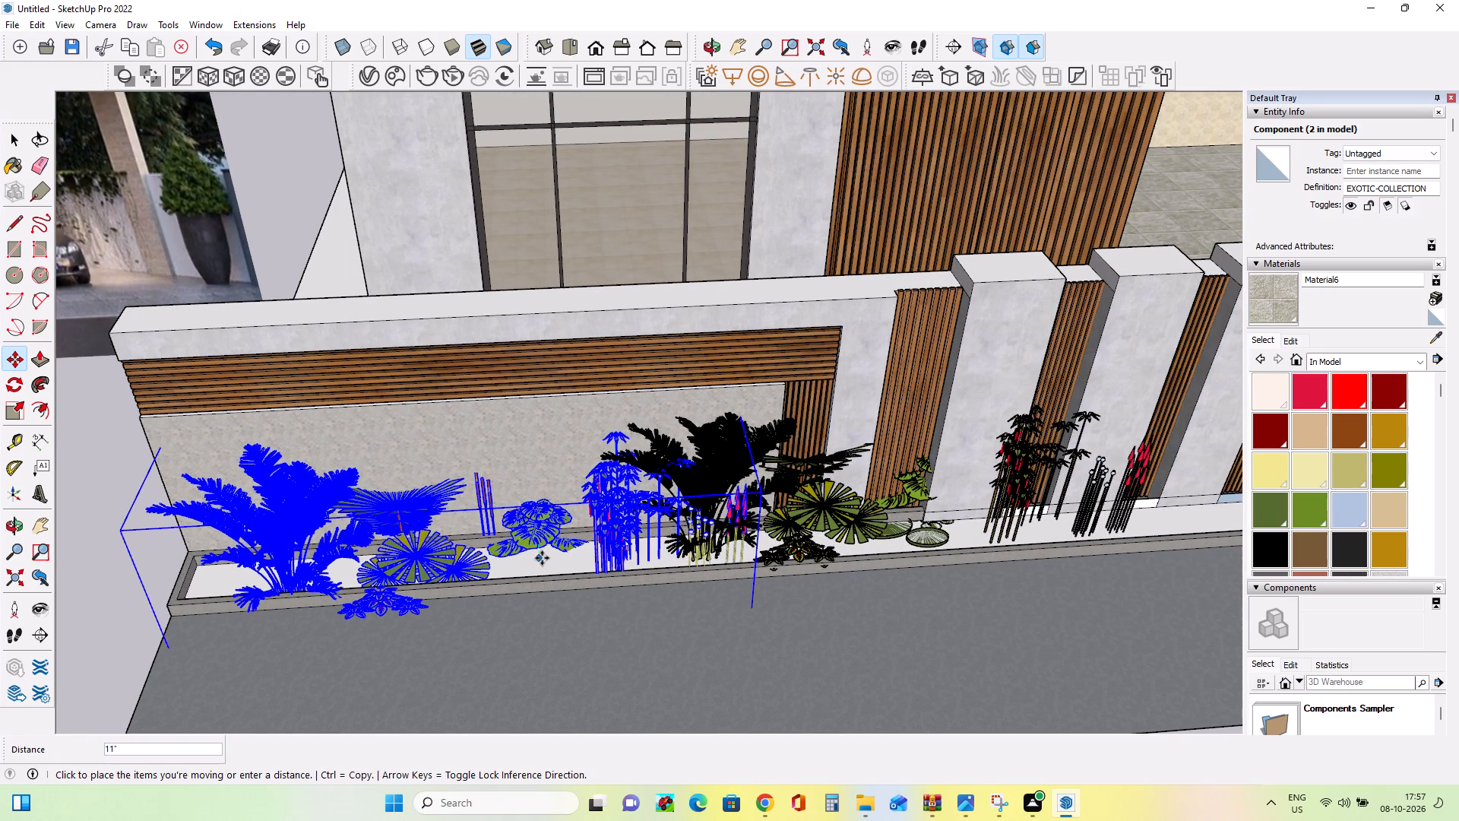
pyautogui.click(542, 558)
# Copy the repositioned plants about 27' along the planter to the driveway end beside the wall pillars, and clear the selection.
pyautogui.moveTo(609, 636); pyautogui.dragTo(404, 553, button='middle')
pyautogui.scroll(-7, 552, 567)
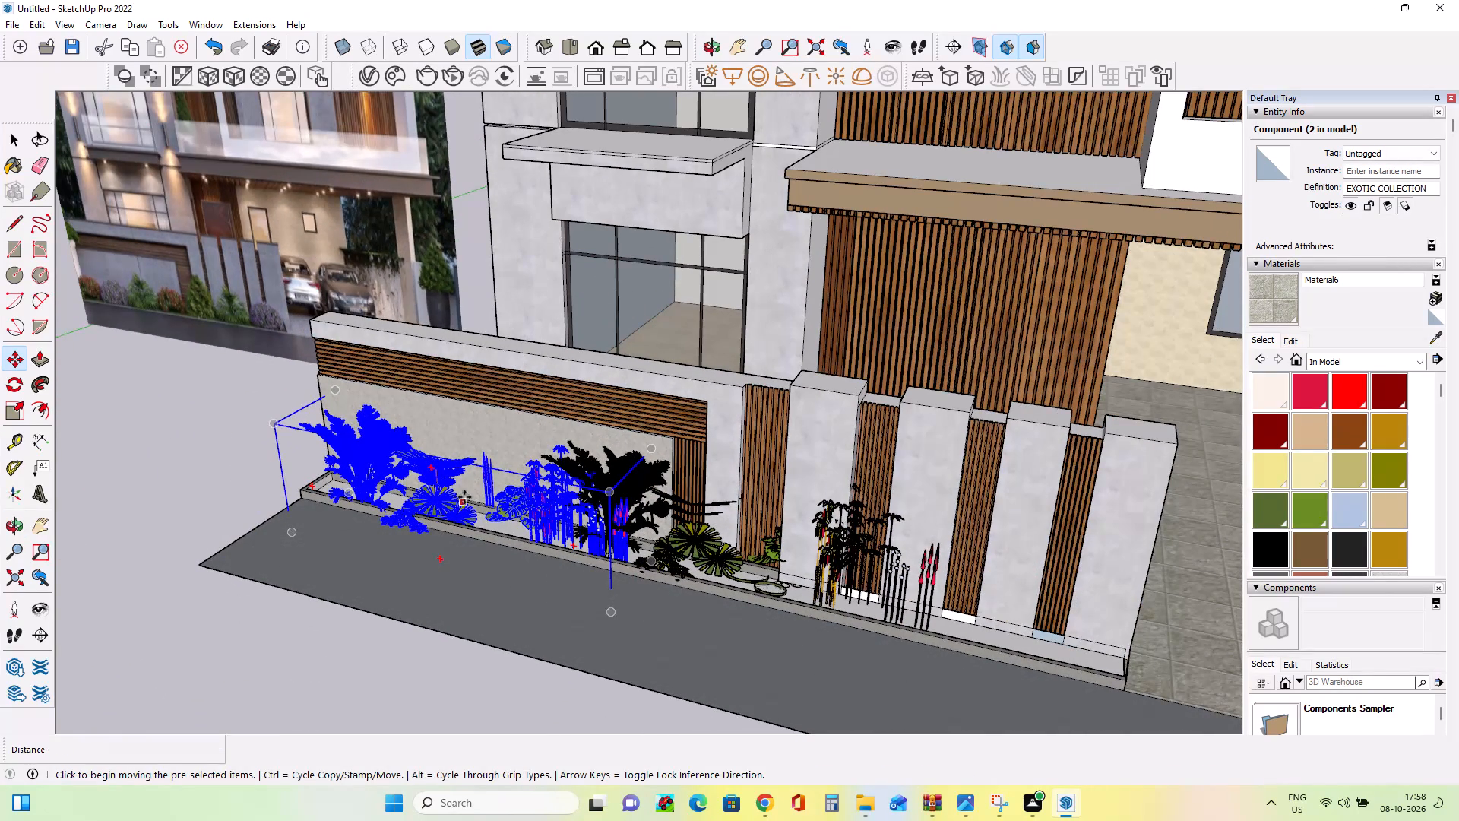
pyautogui.click(464, 498)
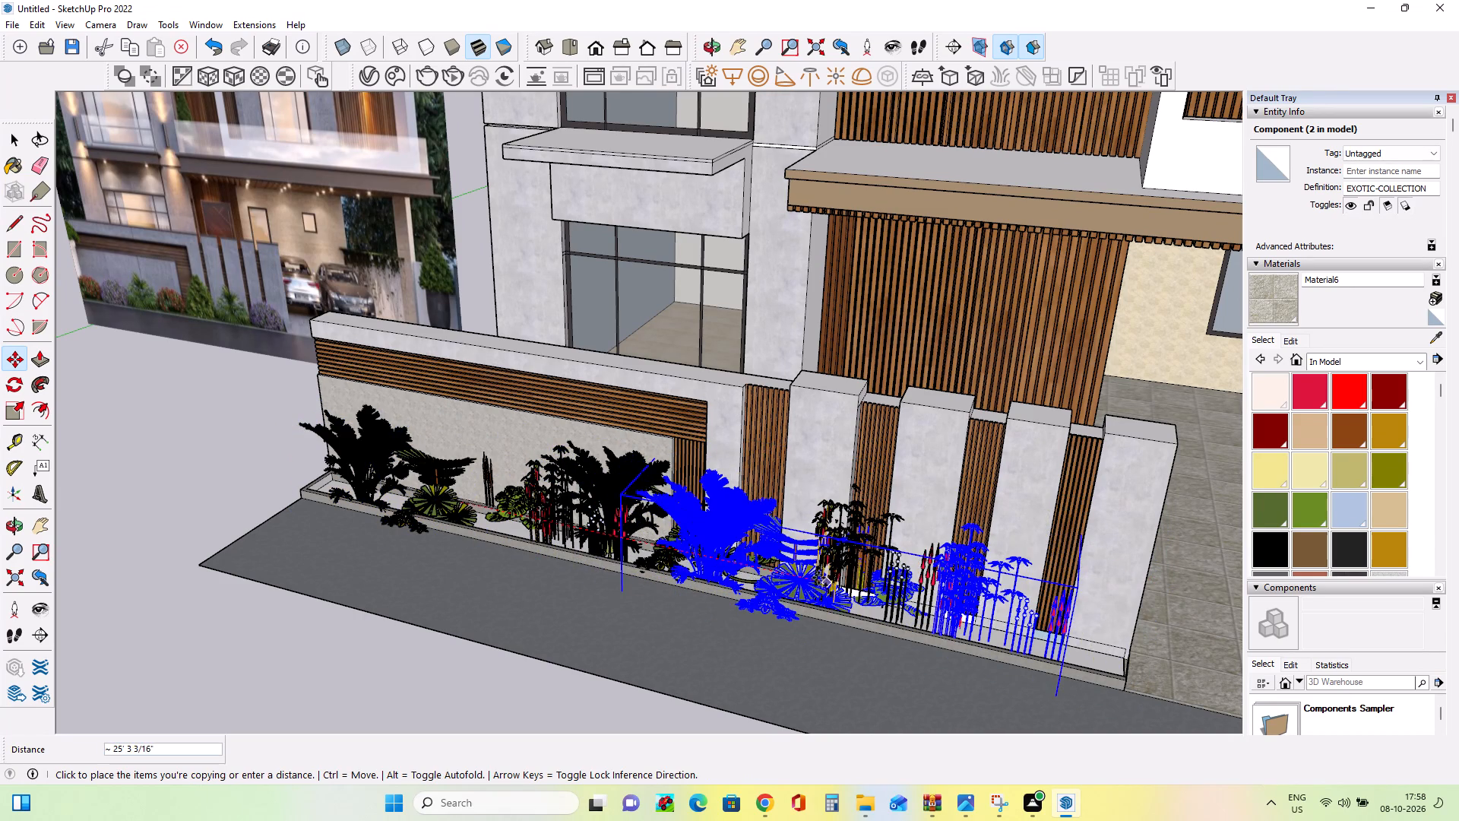
pyautogui.click(867, 577)
pyautogui.scroll(-2, 401, 613)
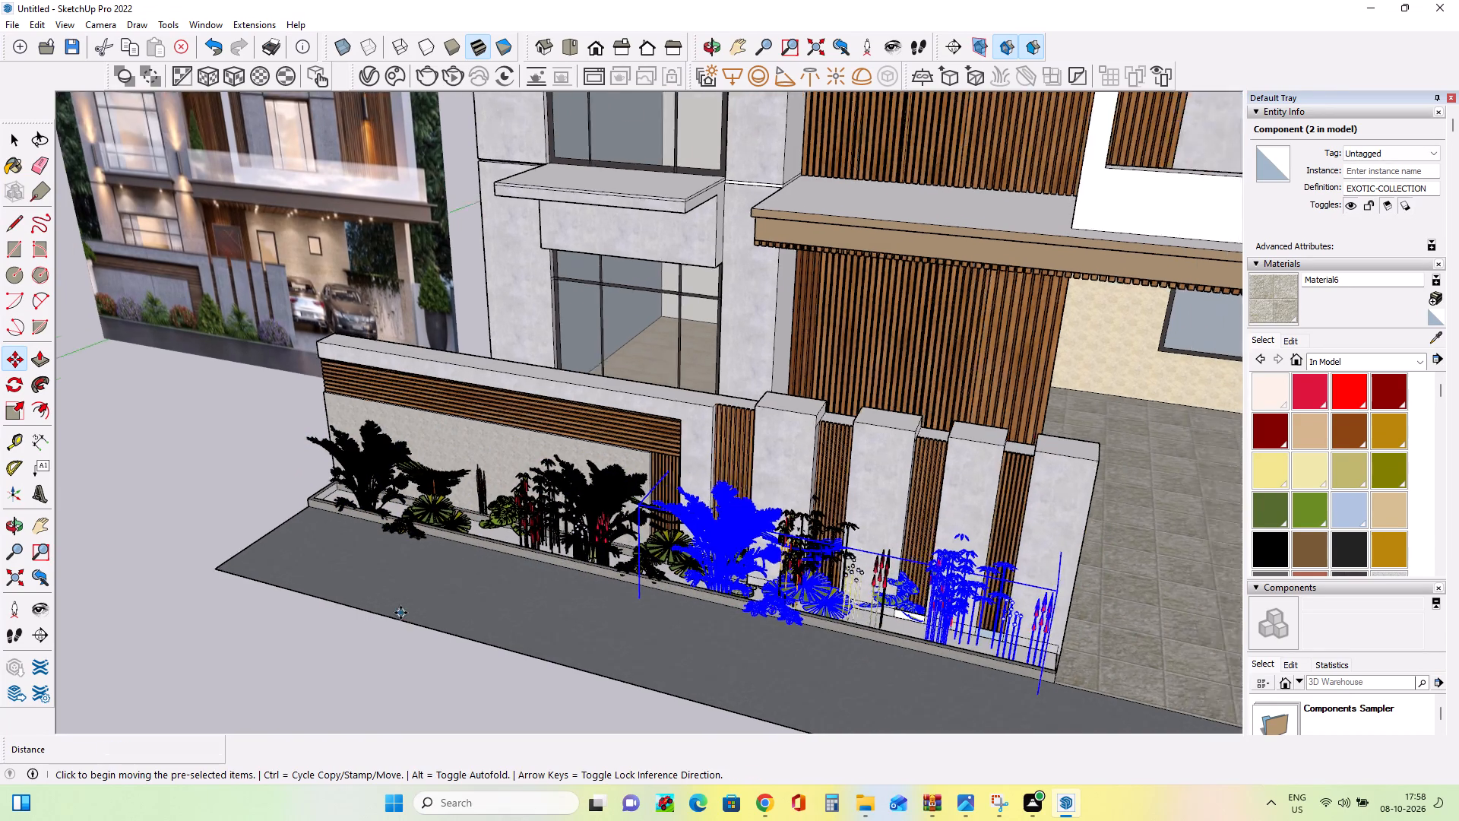
pyautogui.scroll(-4, 400, 613)
pyautogui.moveTo(407, 613); pyautogui.dragTo(641, 617, button='middle')
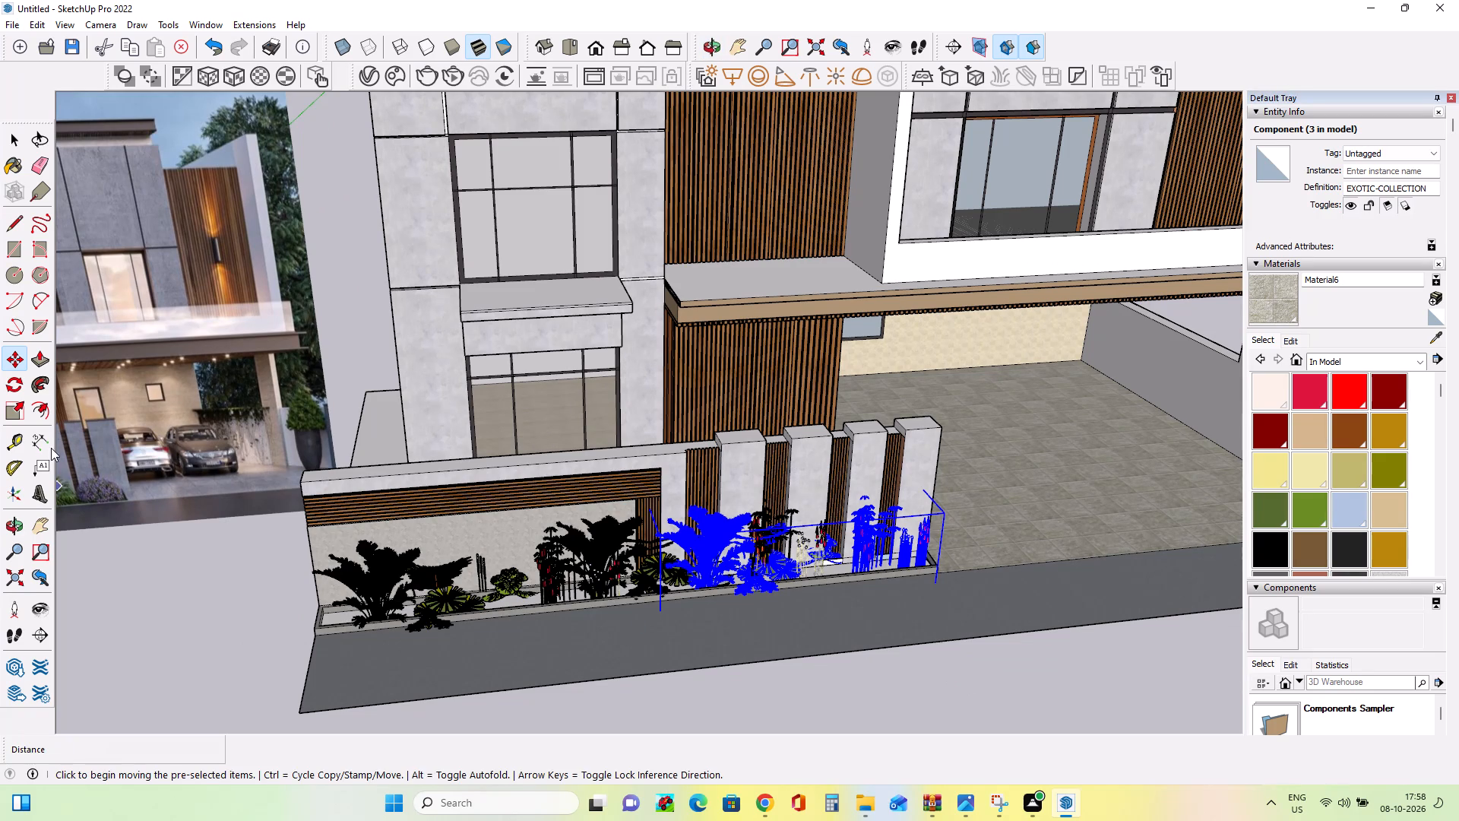
pyautogui.click(5, 140)
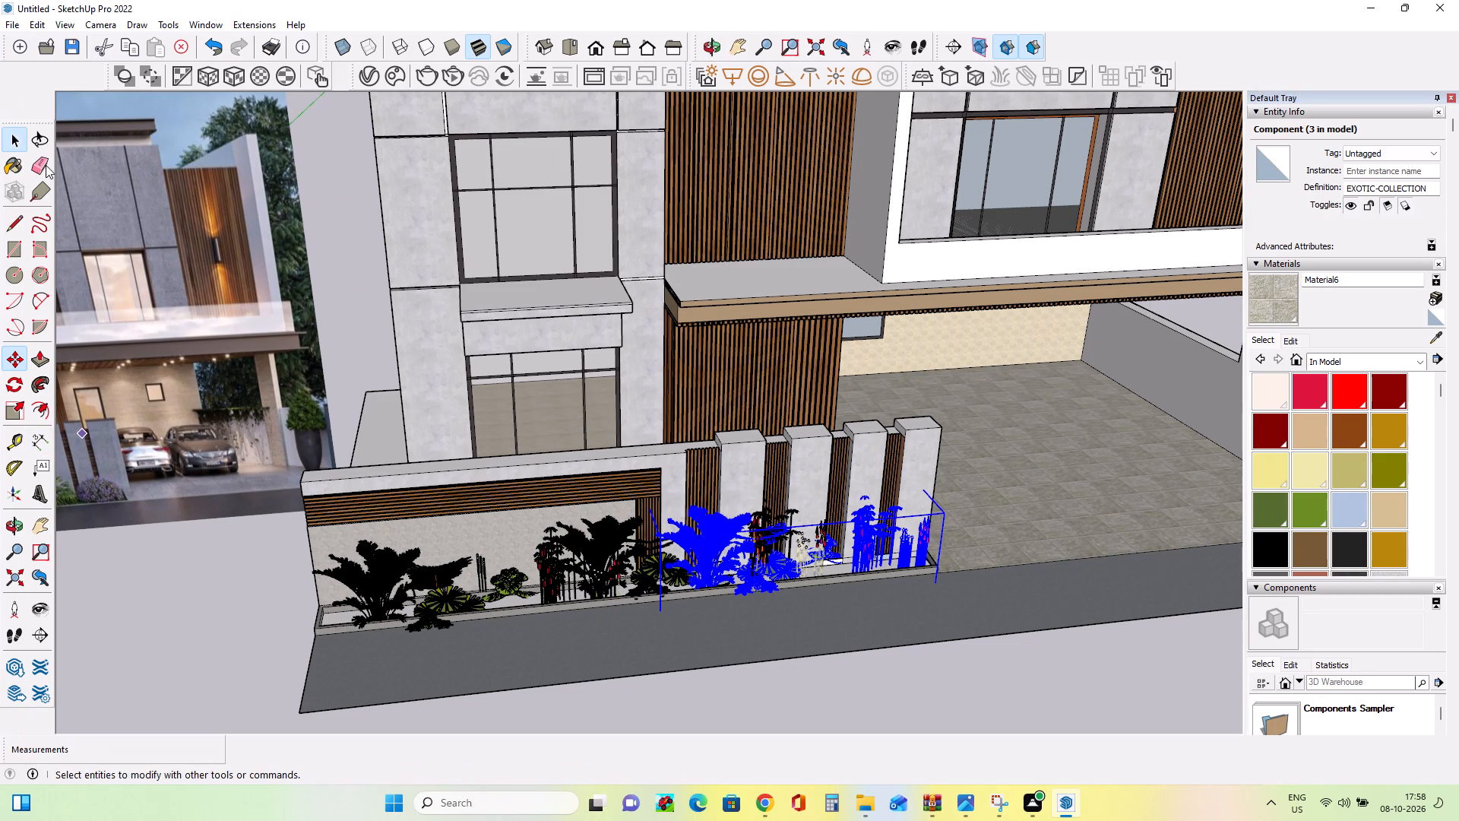
pyautogui.click(208, 694)
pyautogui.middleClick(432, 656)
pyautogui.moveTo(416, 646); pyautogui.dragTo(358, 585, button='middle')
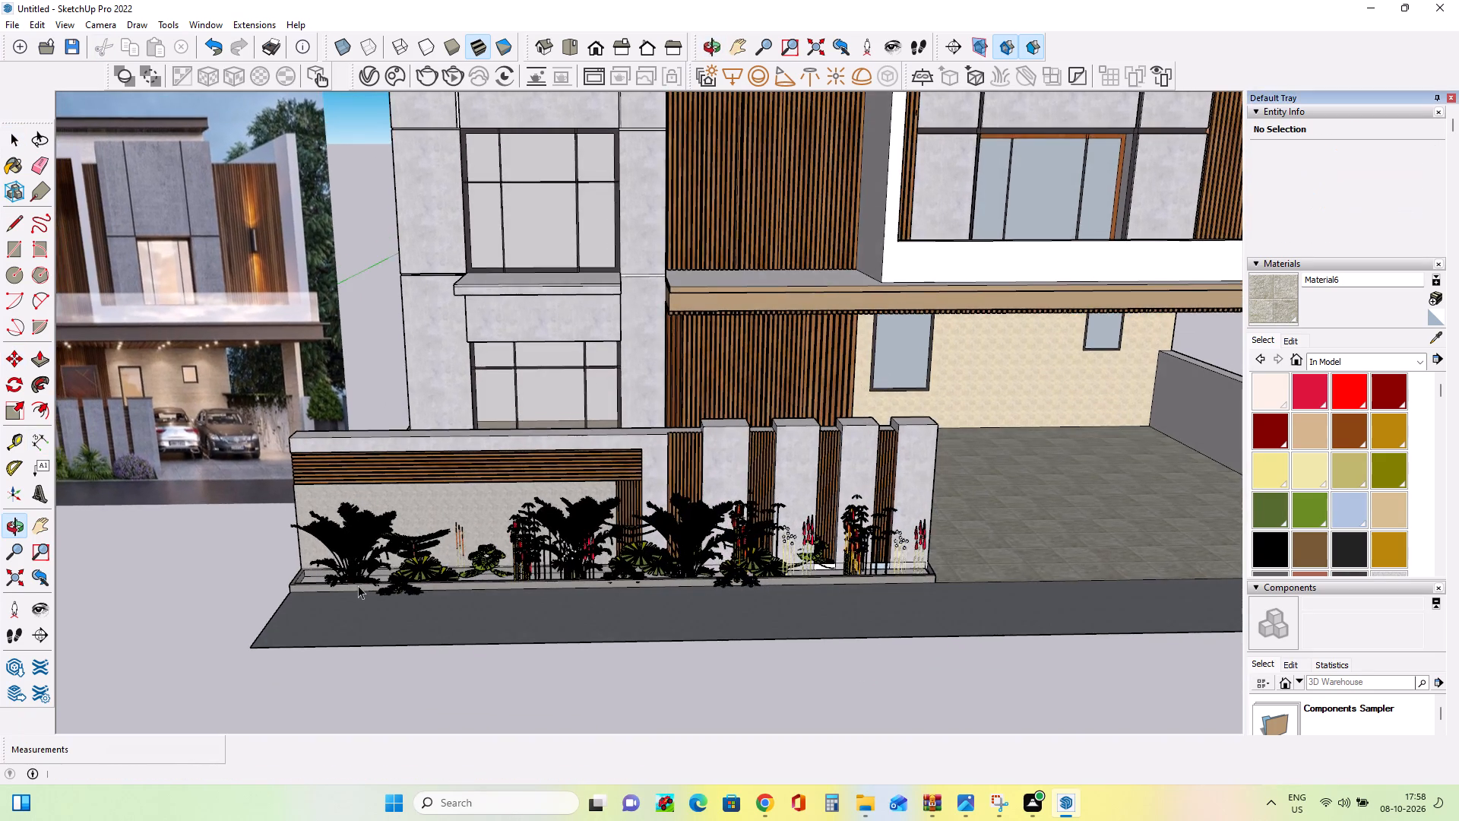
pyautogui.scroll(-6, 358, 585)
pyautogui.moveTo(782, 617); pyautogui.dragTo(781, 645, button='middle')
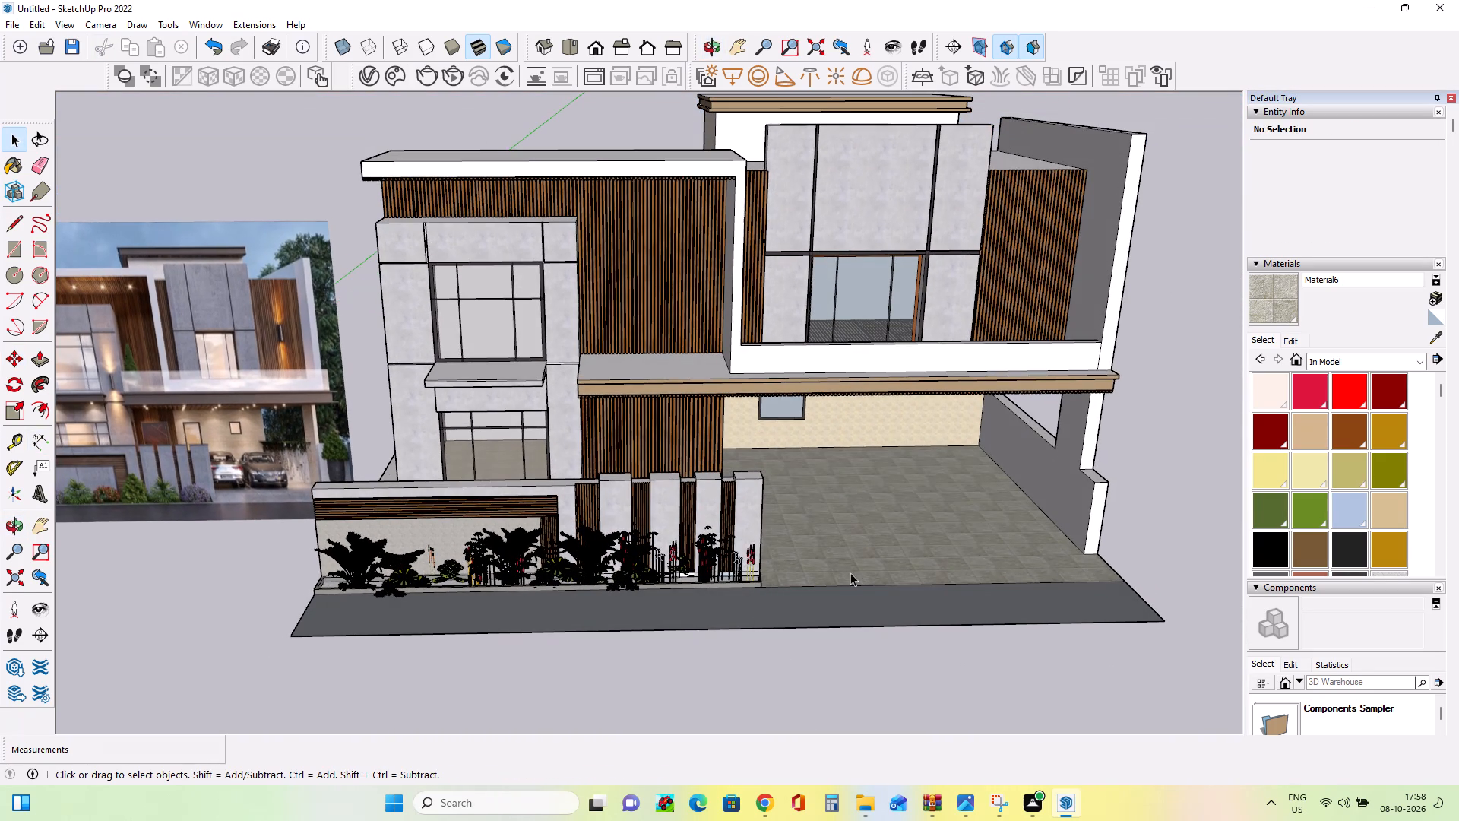
# Switch to Chrome and search 3D Warehouse for "car".
pyautogui.click(770, 807)
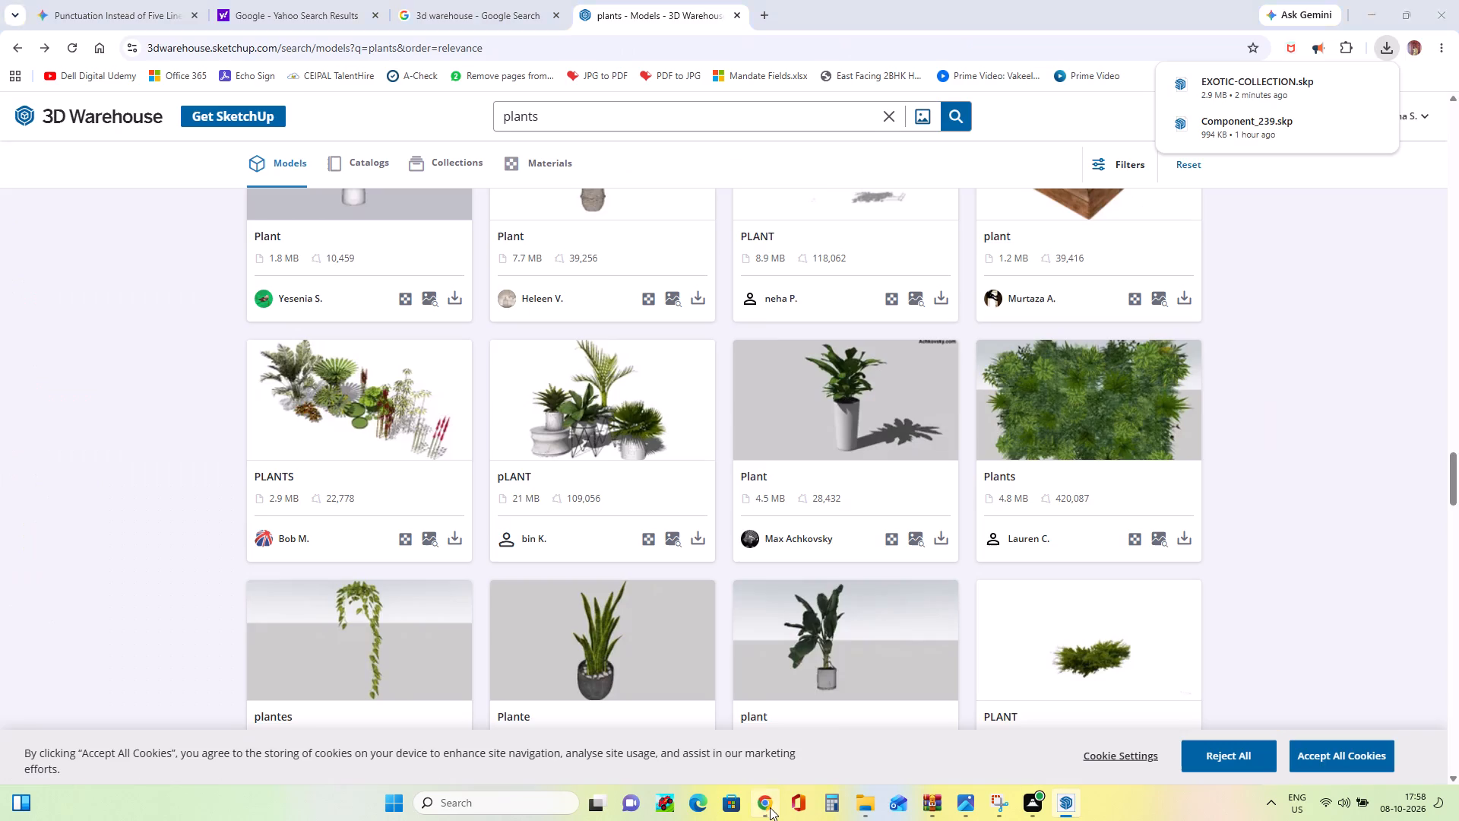
pyautogui.click(568, 113)
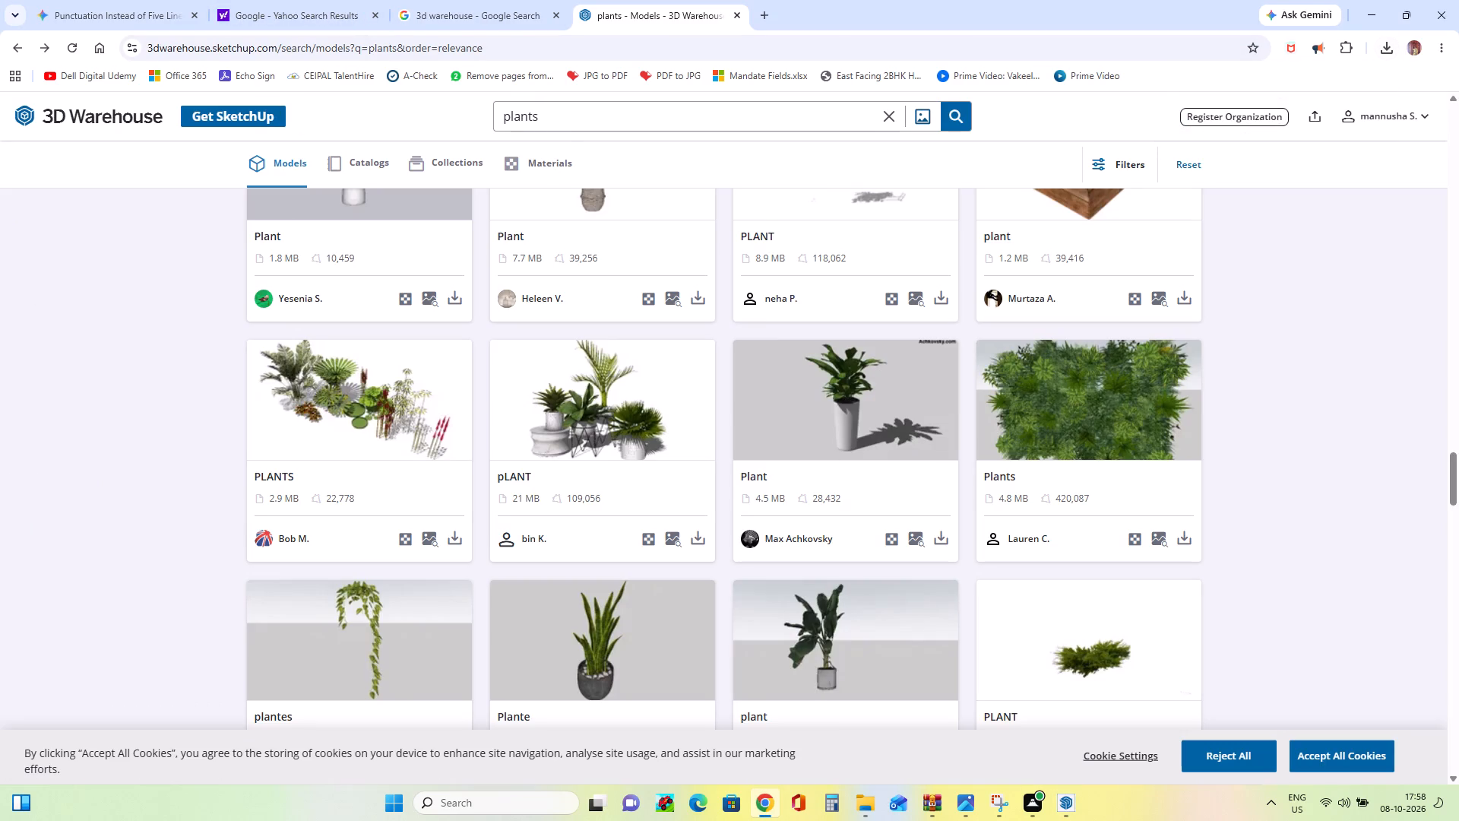
pyautogui.press('BackSpace')
pyautogui.press('BackSpace')
pyautogui.press('BackSpace')
pyautogui.press('BackSpace')
pyautogui.press('BackSpace')
pyautogui.press('BackSpace')
pyautogui.press('BackSpace')
pyautogui.press('BackSpace')
pyautogui.press('BackSpace')
pyautogui.press('BackSpace')
pyautogui.press('BackSpace')
pyautogui.press('BackSpace')
pyautogui.write('car')
pyautogui.press('Return')
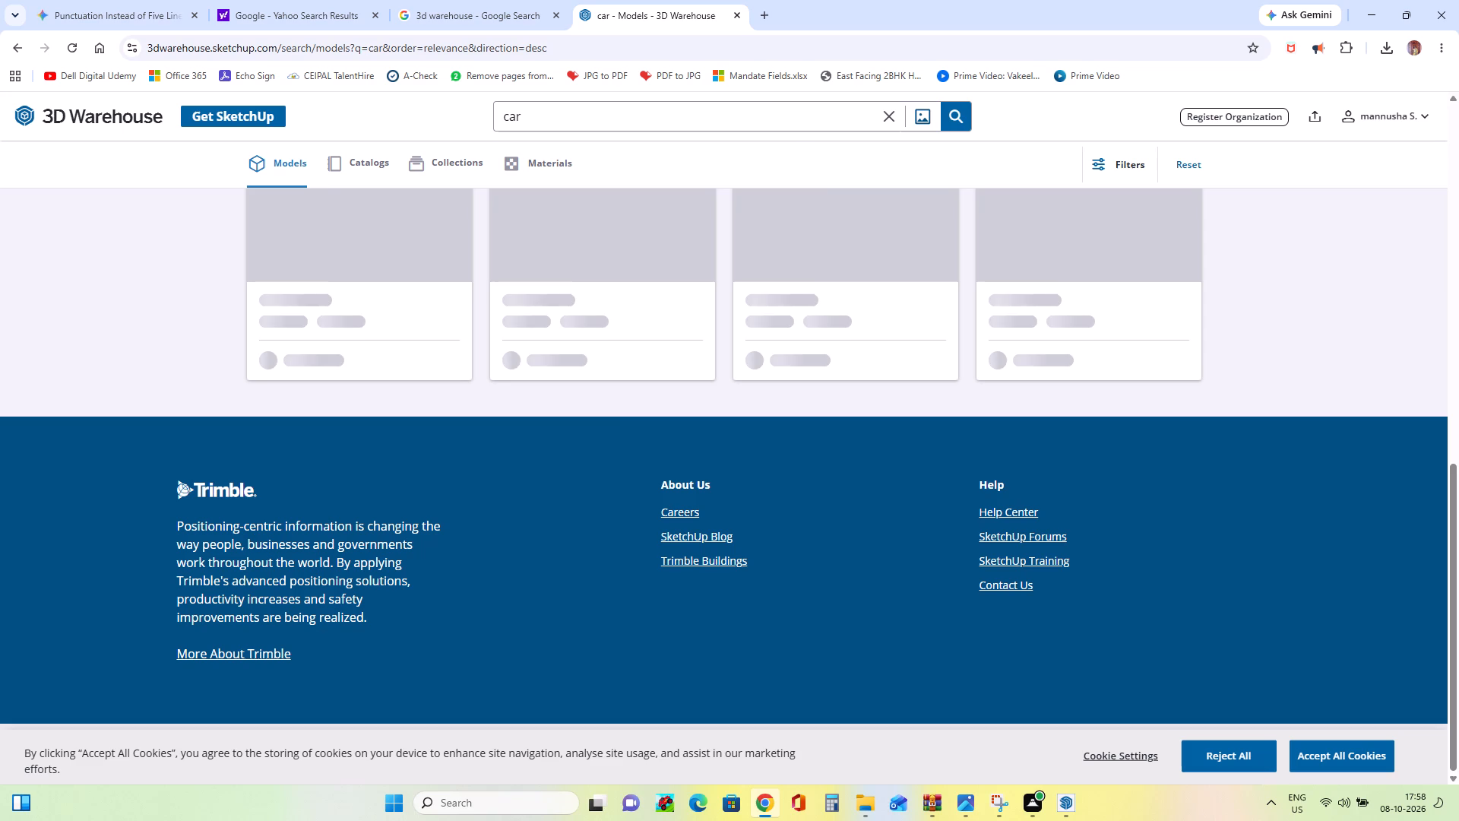
# Browse the 3D Warehouse car results and compare them with the parked cars in the SketchUp reference image.
pyautogui.scroll(3, 774, 335)
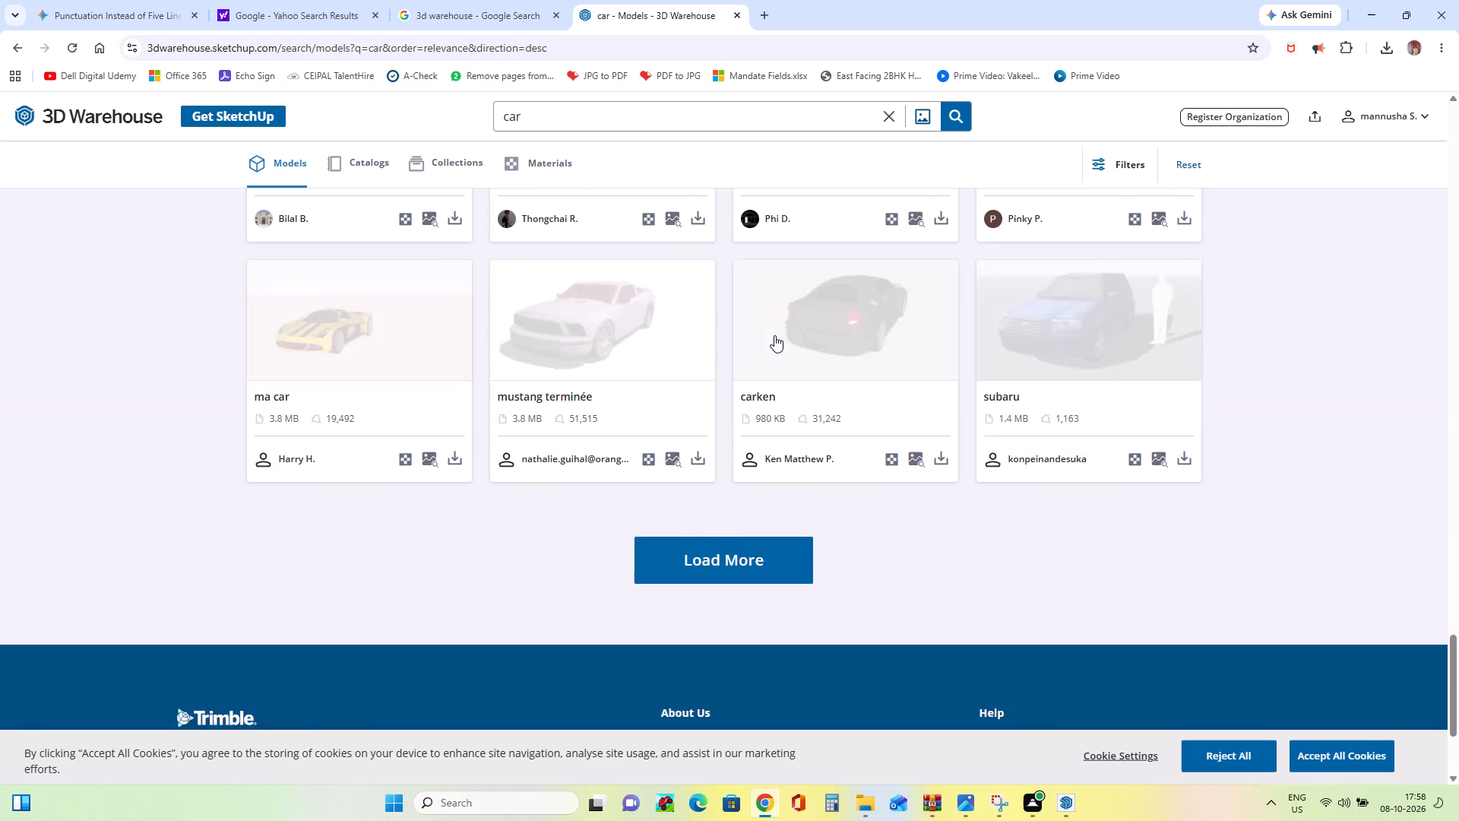
pyautogui.scroll(1, 774, 335)
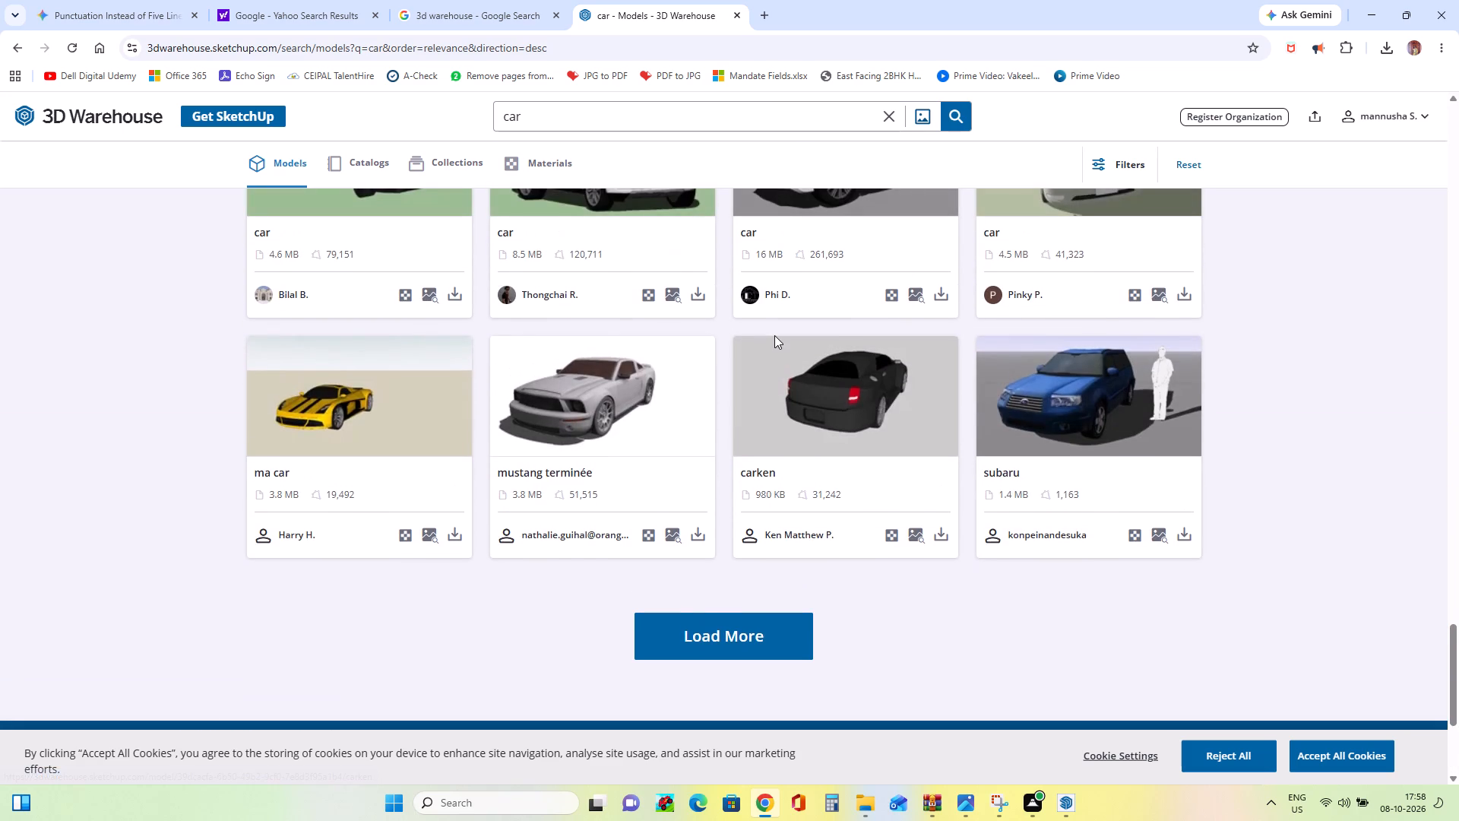
pyautogui.scroll(3, 774, 335)
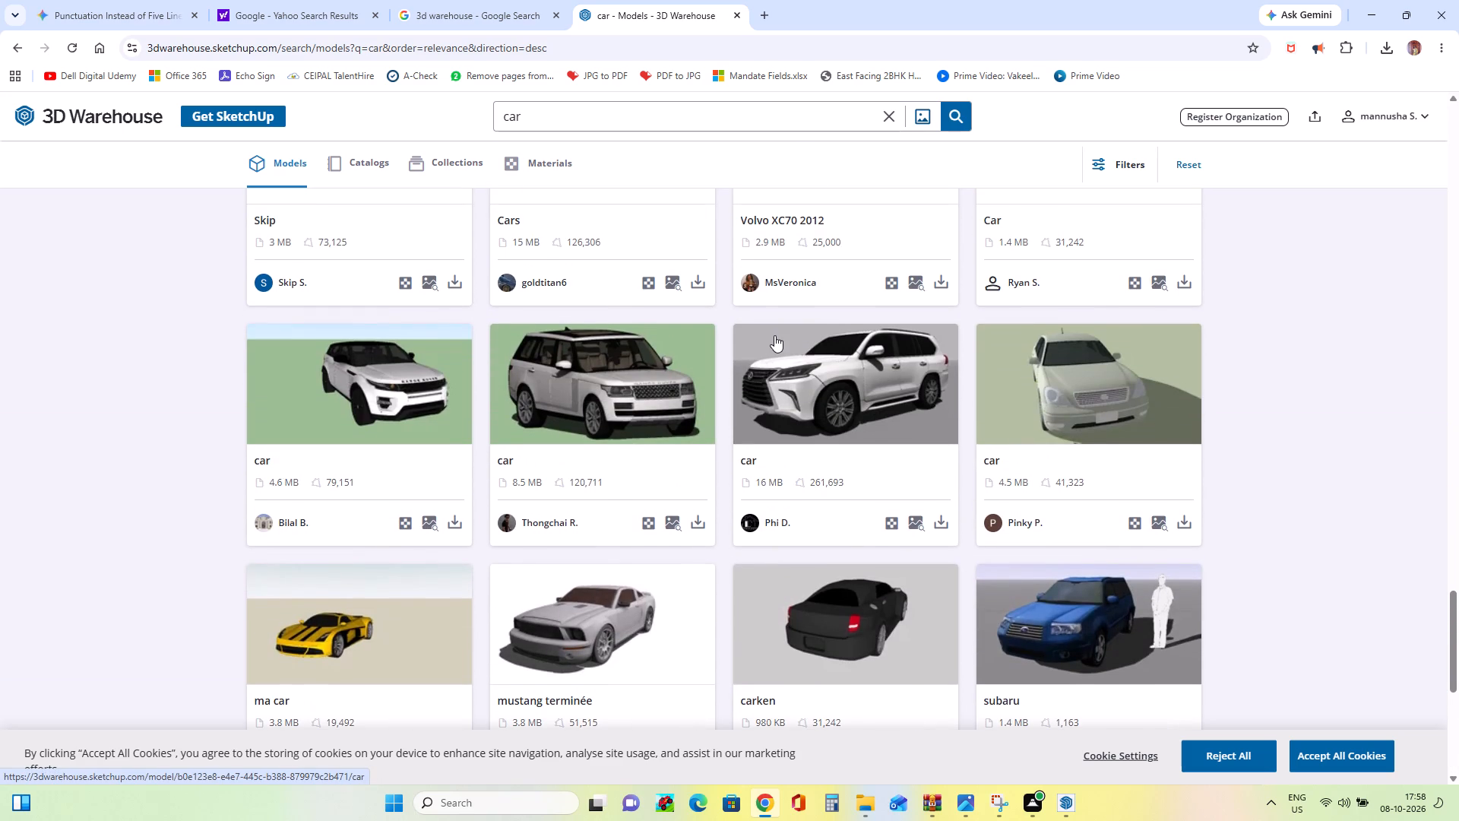
pyautogui.scroll(2, 774, 335)
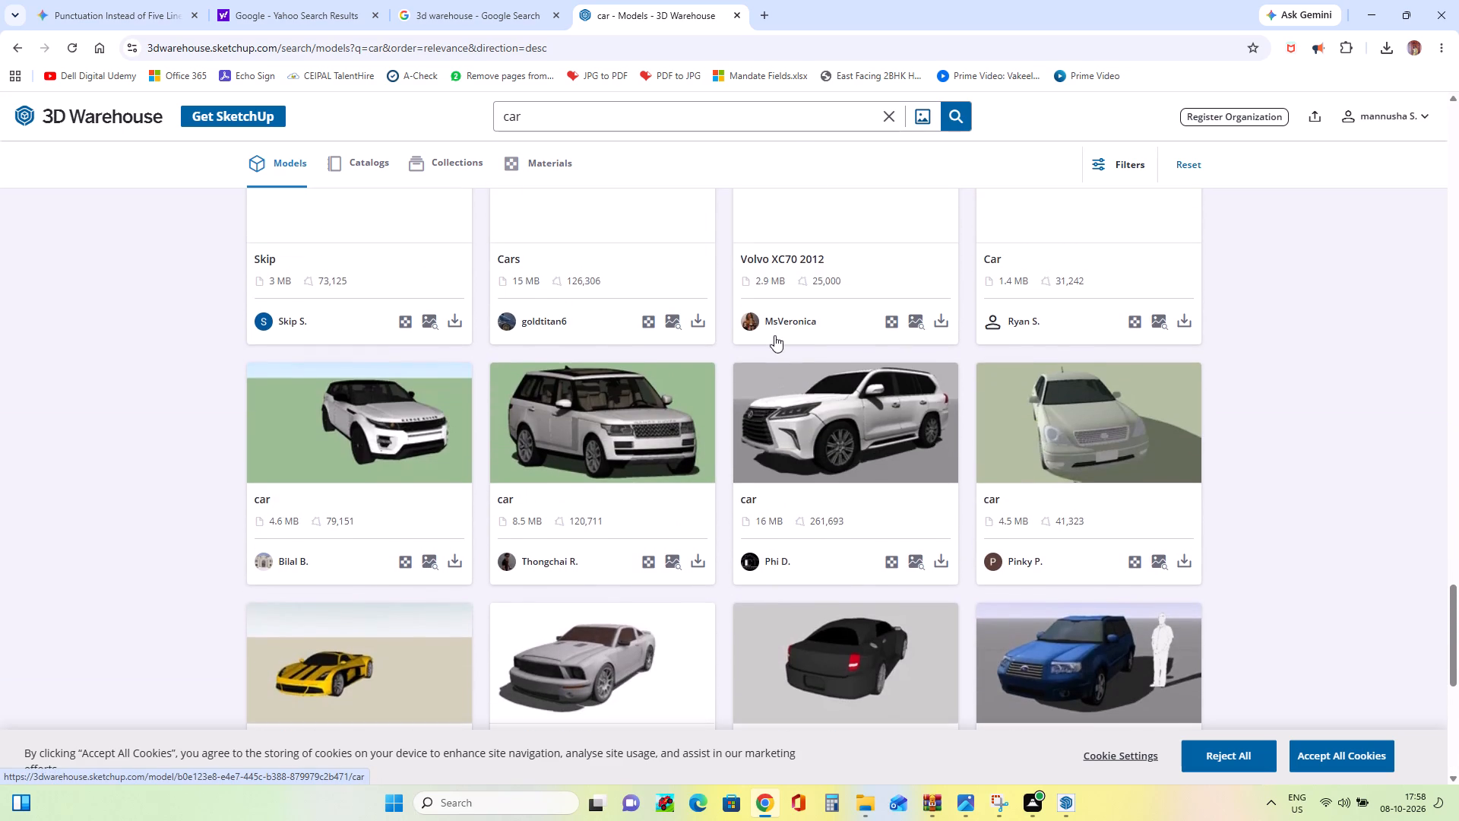
pyautogui.scroll(3, 774, 335)
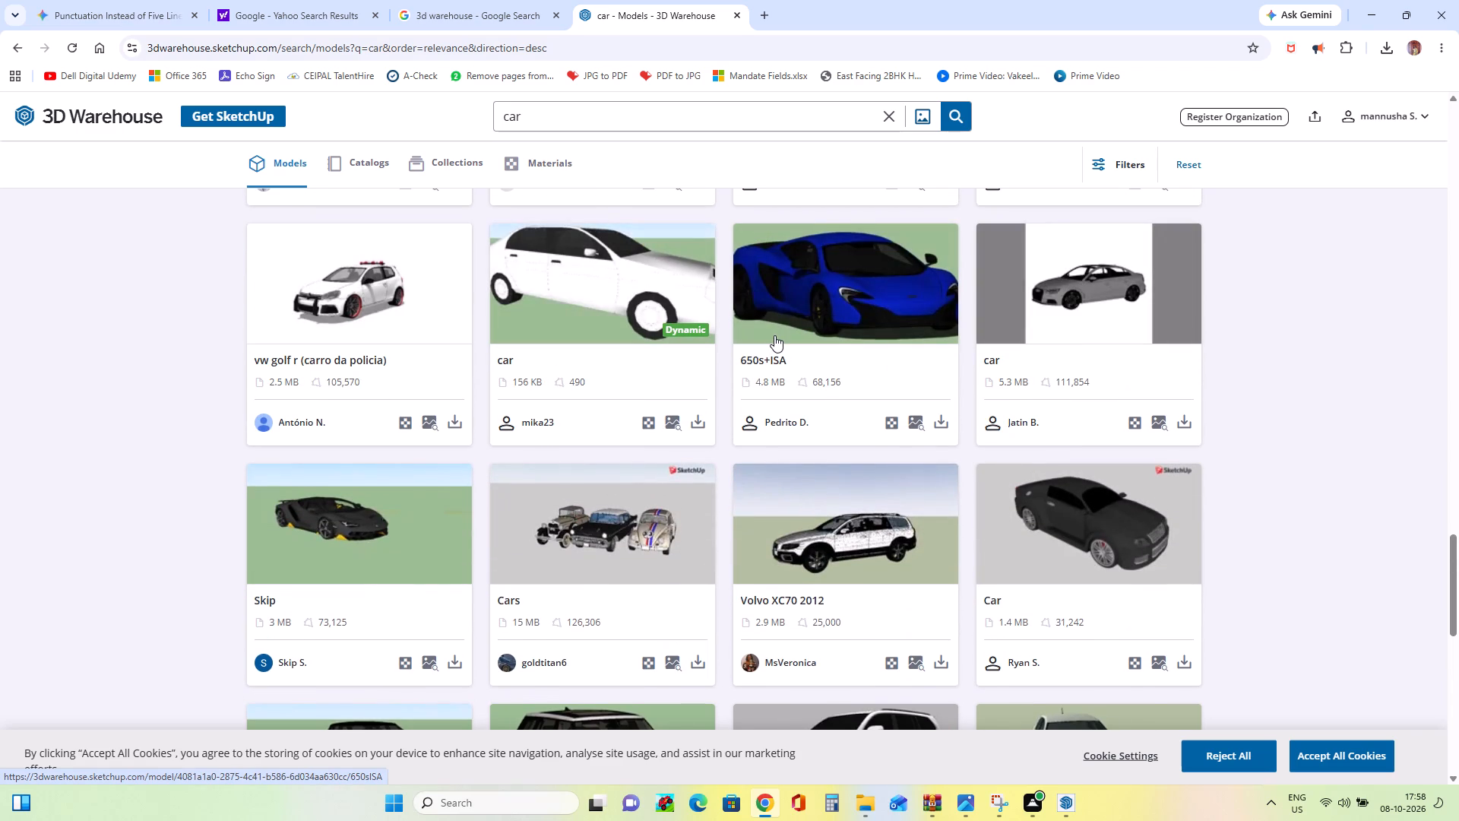
pyautogui.scroll(4, 774, 335)
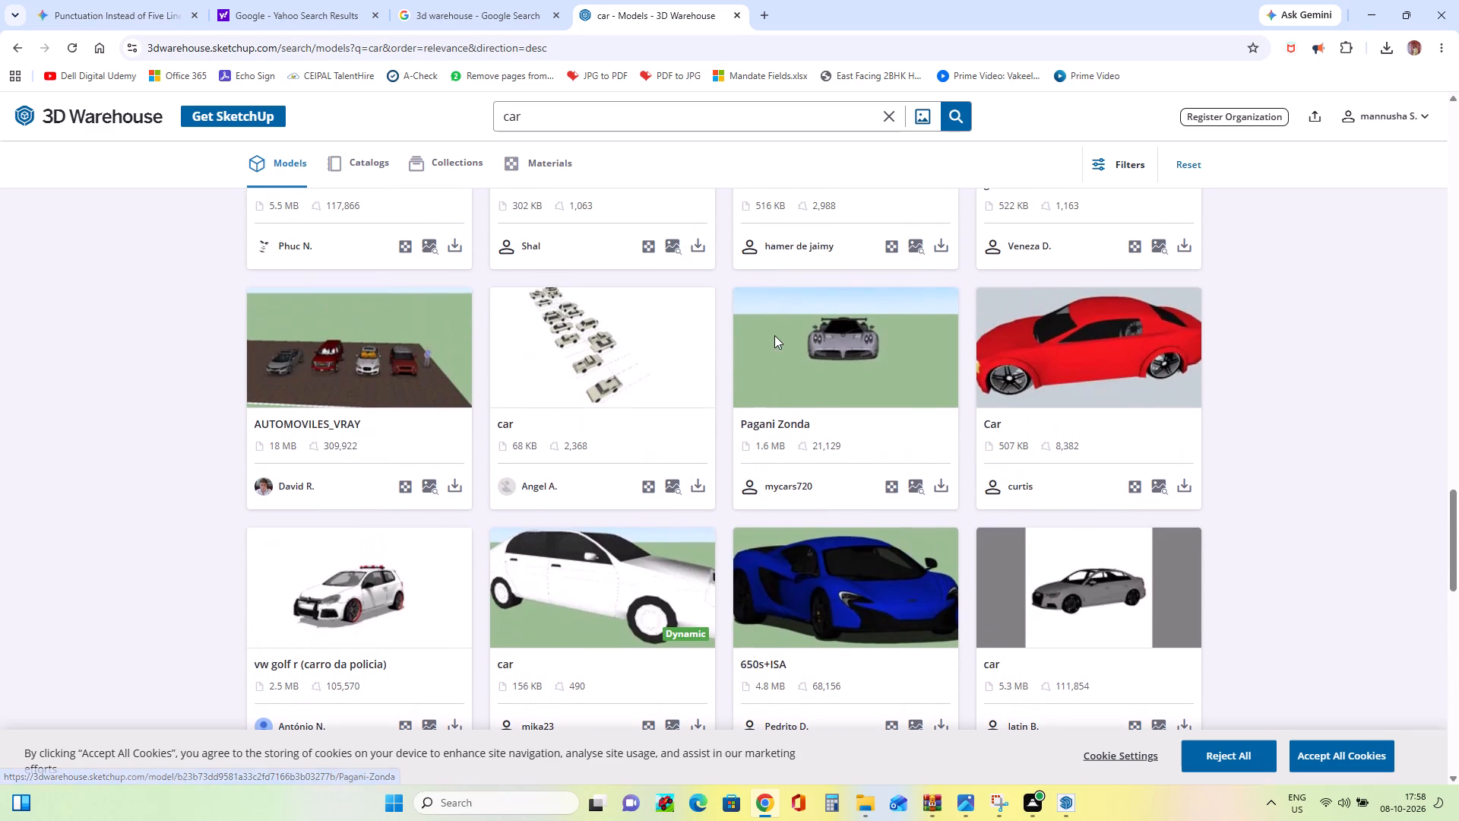
pyautogui.scroll(4, 774, 335)
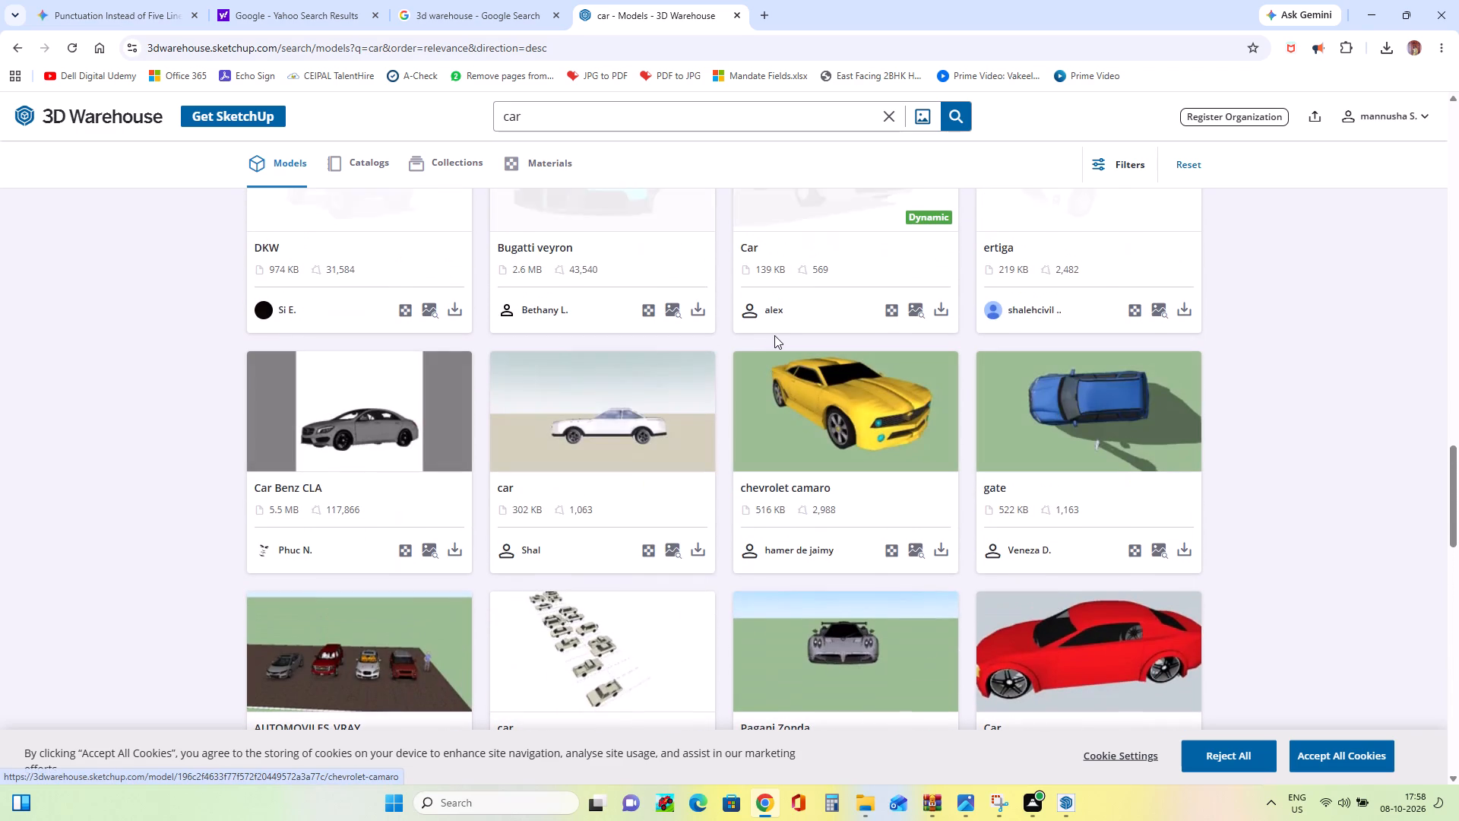
pyautogui.scroll(2, 774, 335)
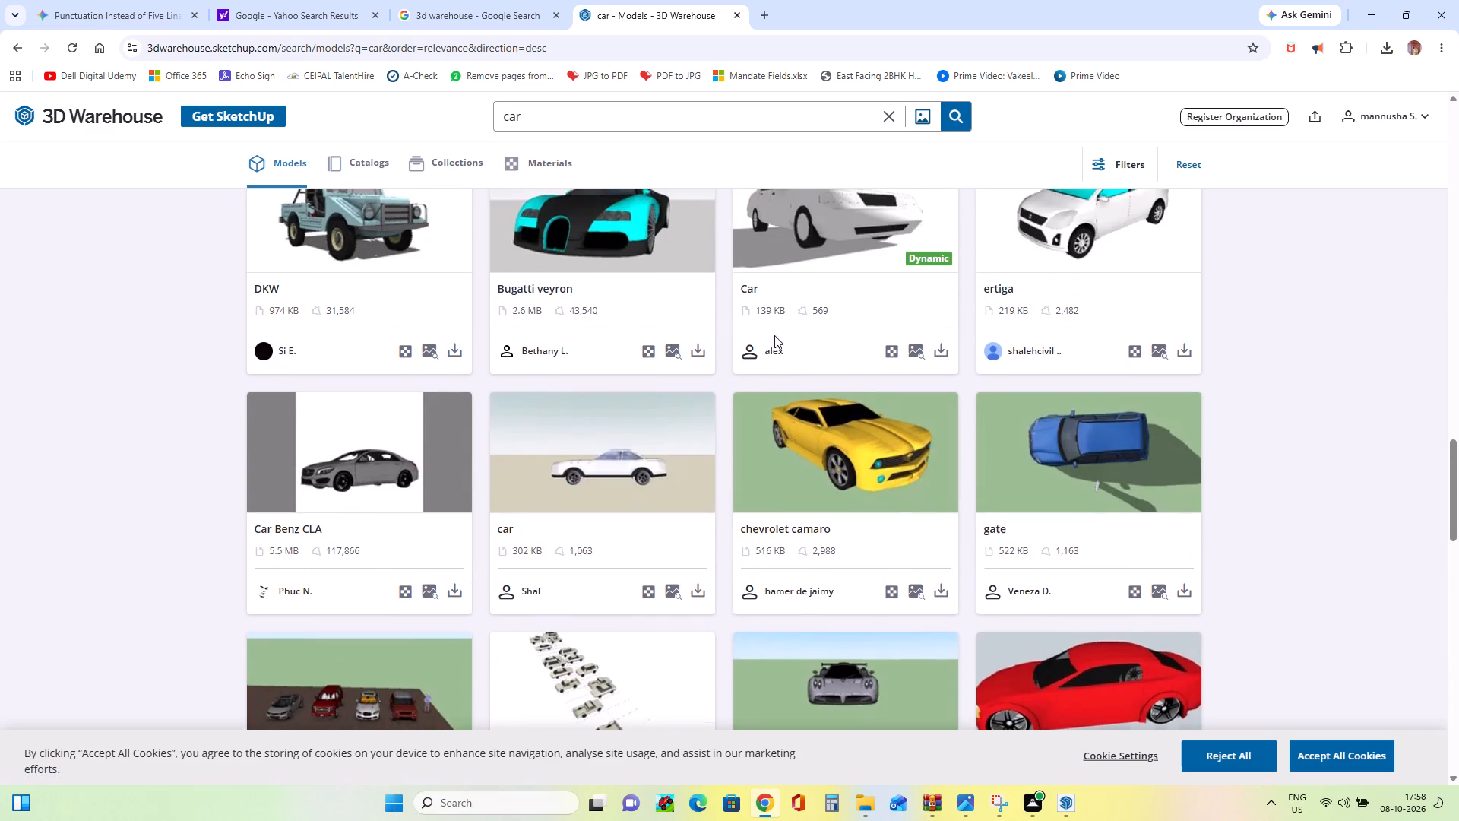
pyautogui.scroll(3, 774, 335)
pyautogui.hotkey('alt', 'Tab')
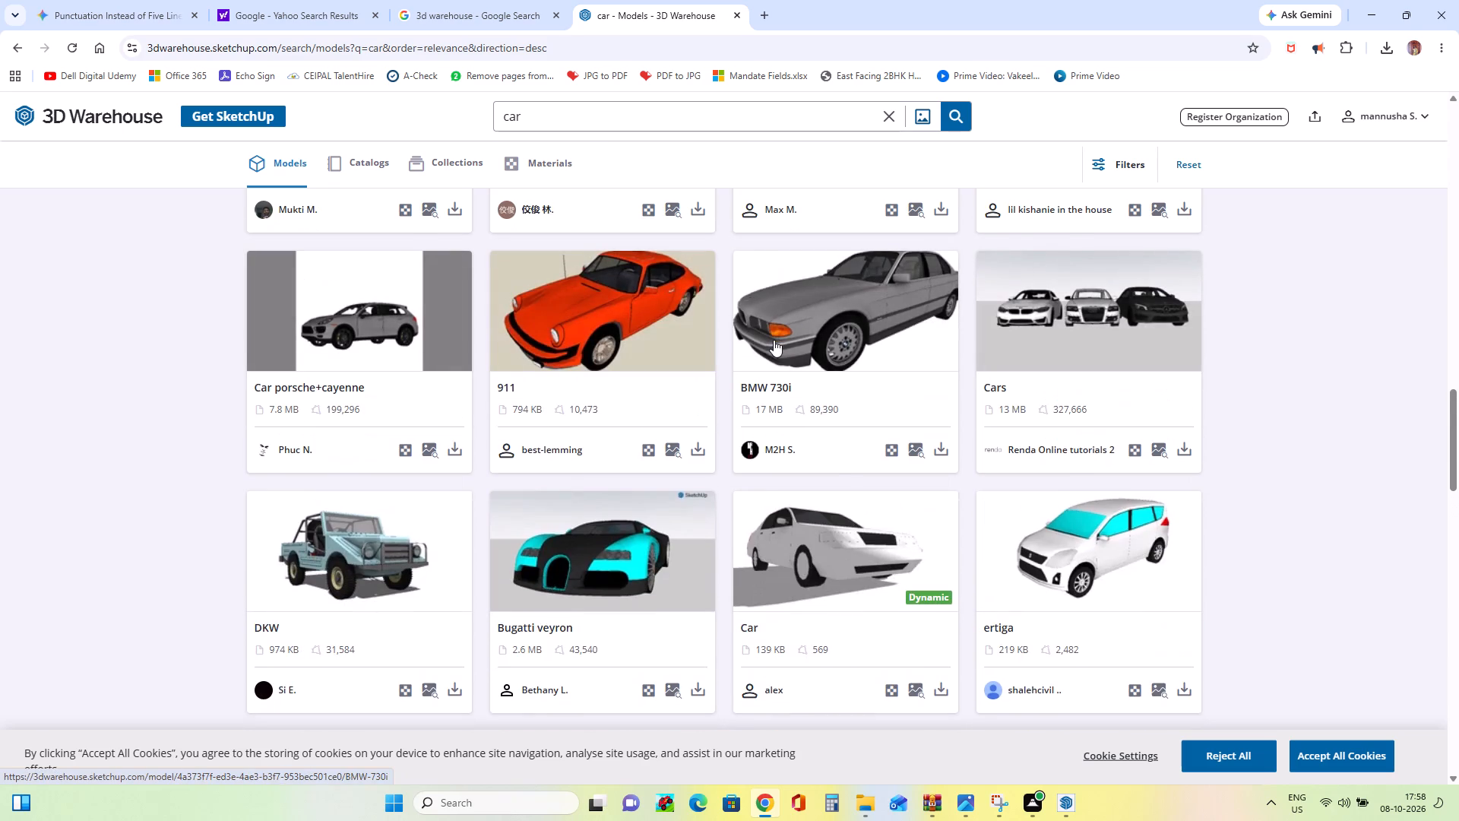
pyautogui.scroll(12, 227, 463)
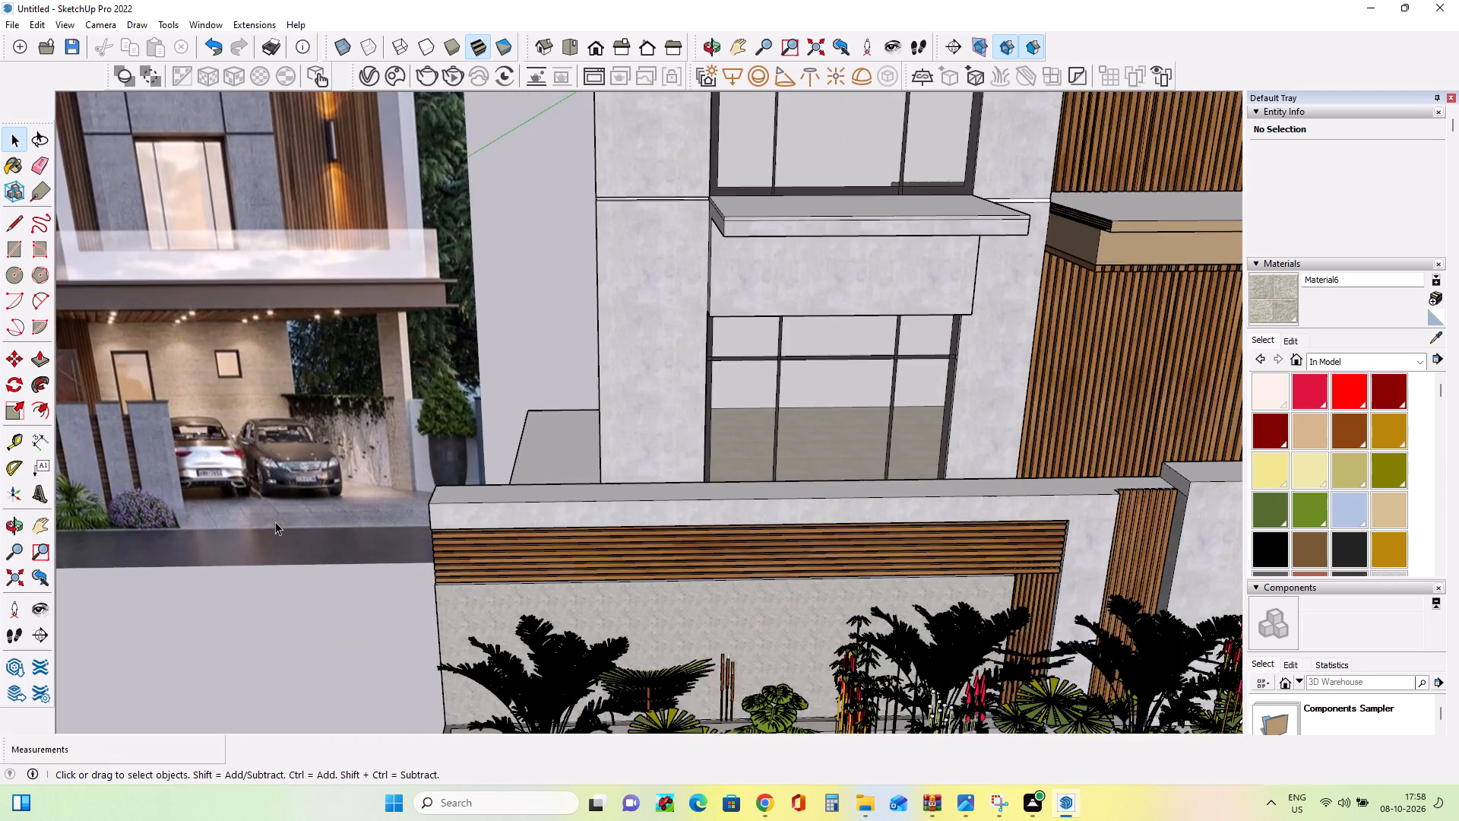
pyautogui.scroll(5, 275, 521)
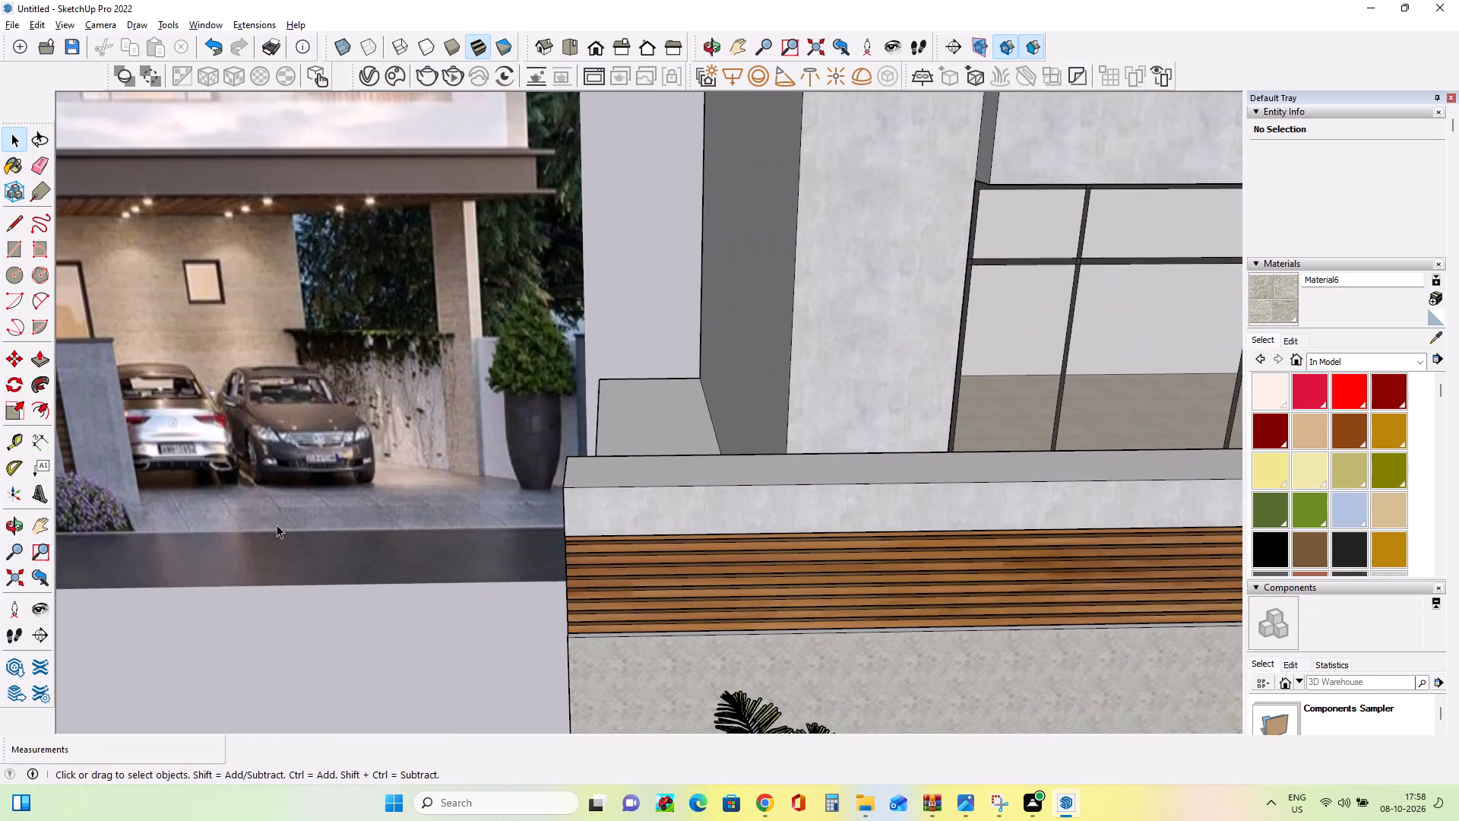
pyautogui.hotkey('alt', 'Tab')
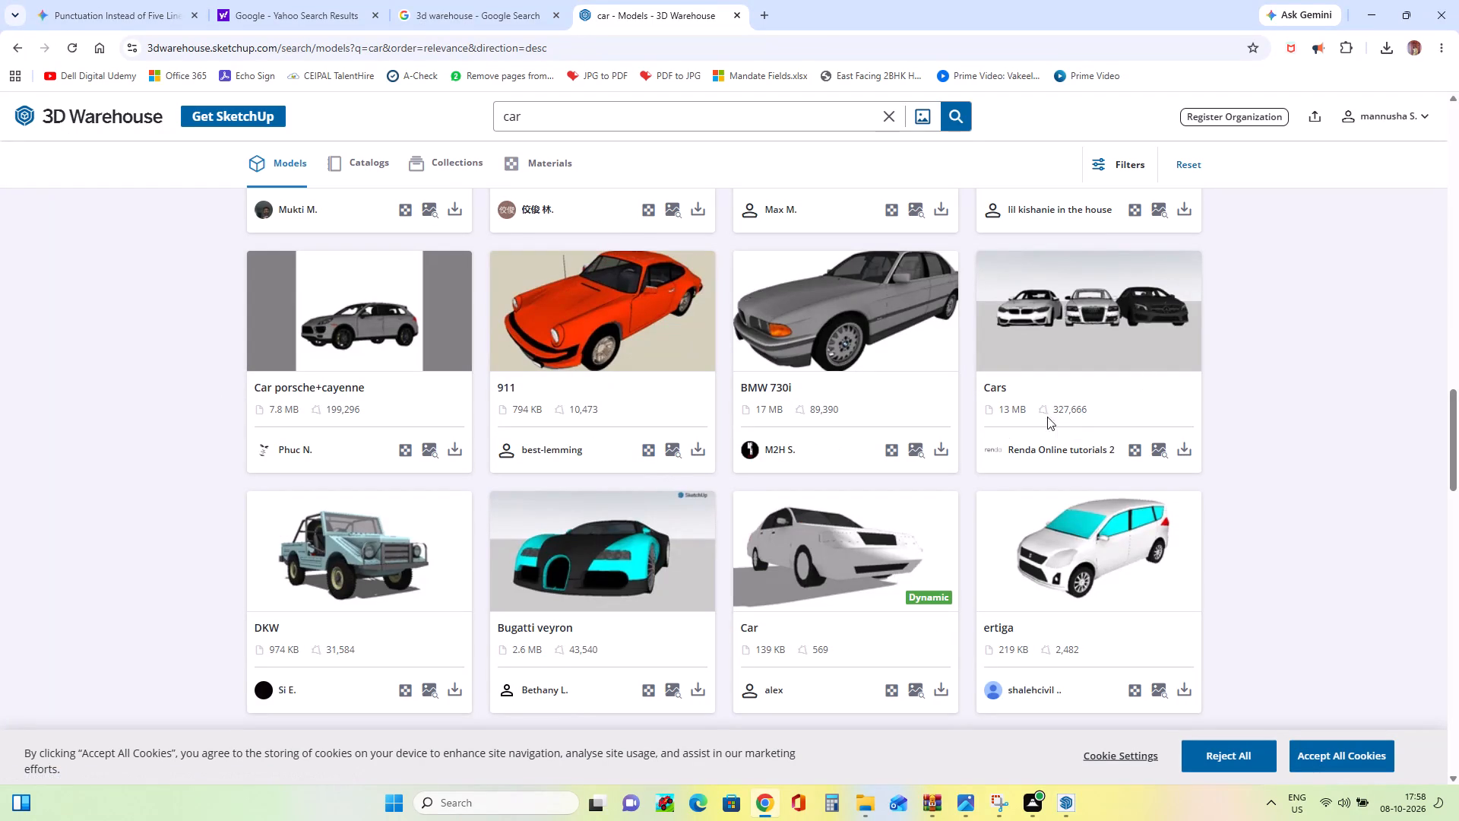
# Download the white 139 KB "Car" model marked Dynamic as a SketchUp file.
pyautogui.click(938, 690)
pyautogui.click(981, 568)
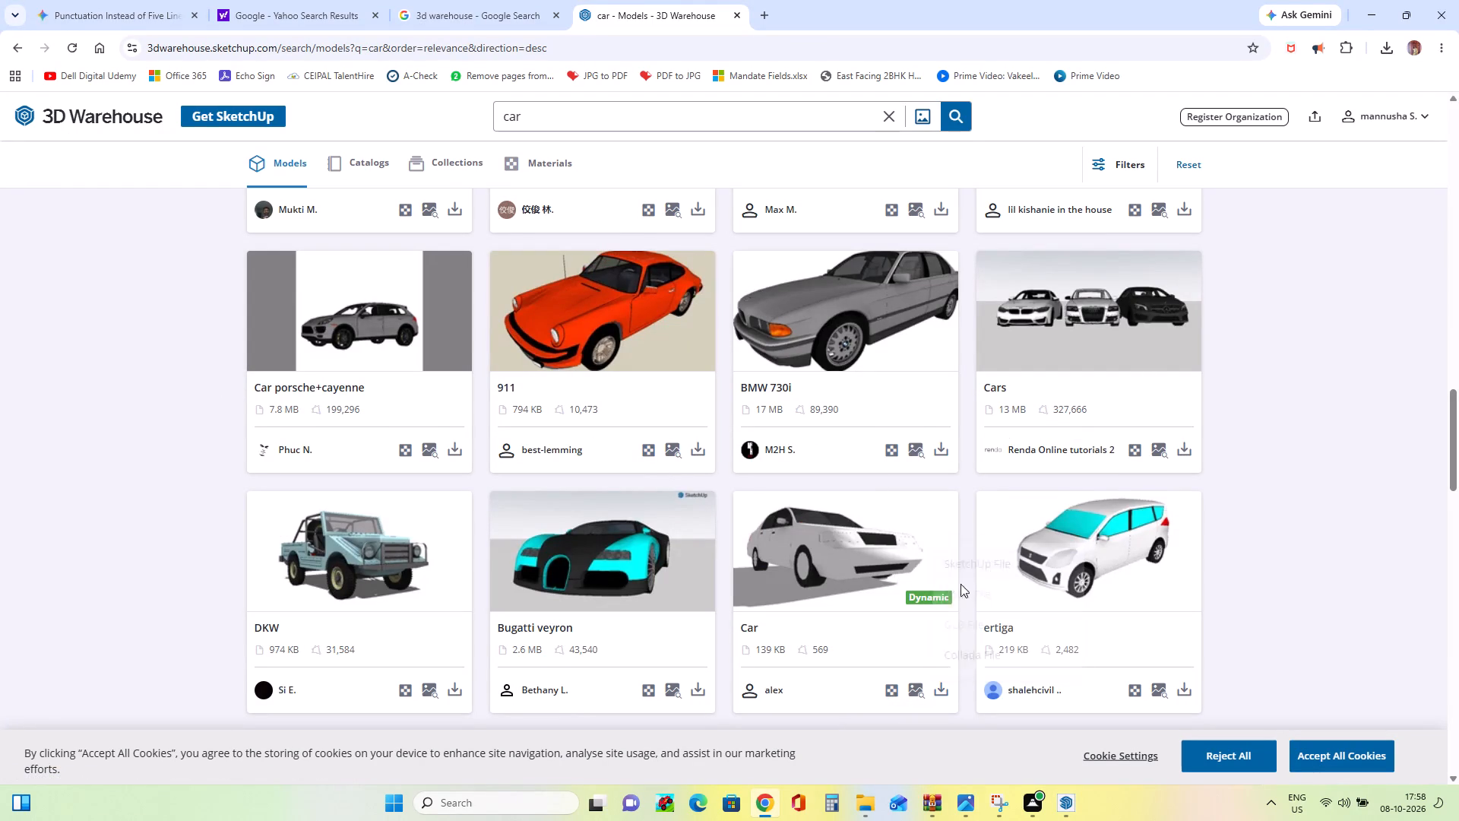
# Browse the 3D Warehouse car results for another realistic car model to use on the driveway.
pyautogui.scroll(-1, 878, 528)
pyautogui.scroll(7, 878, 528)
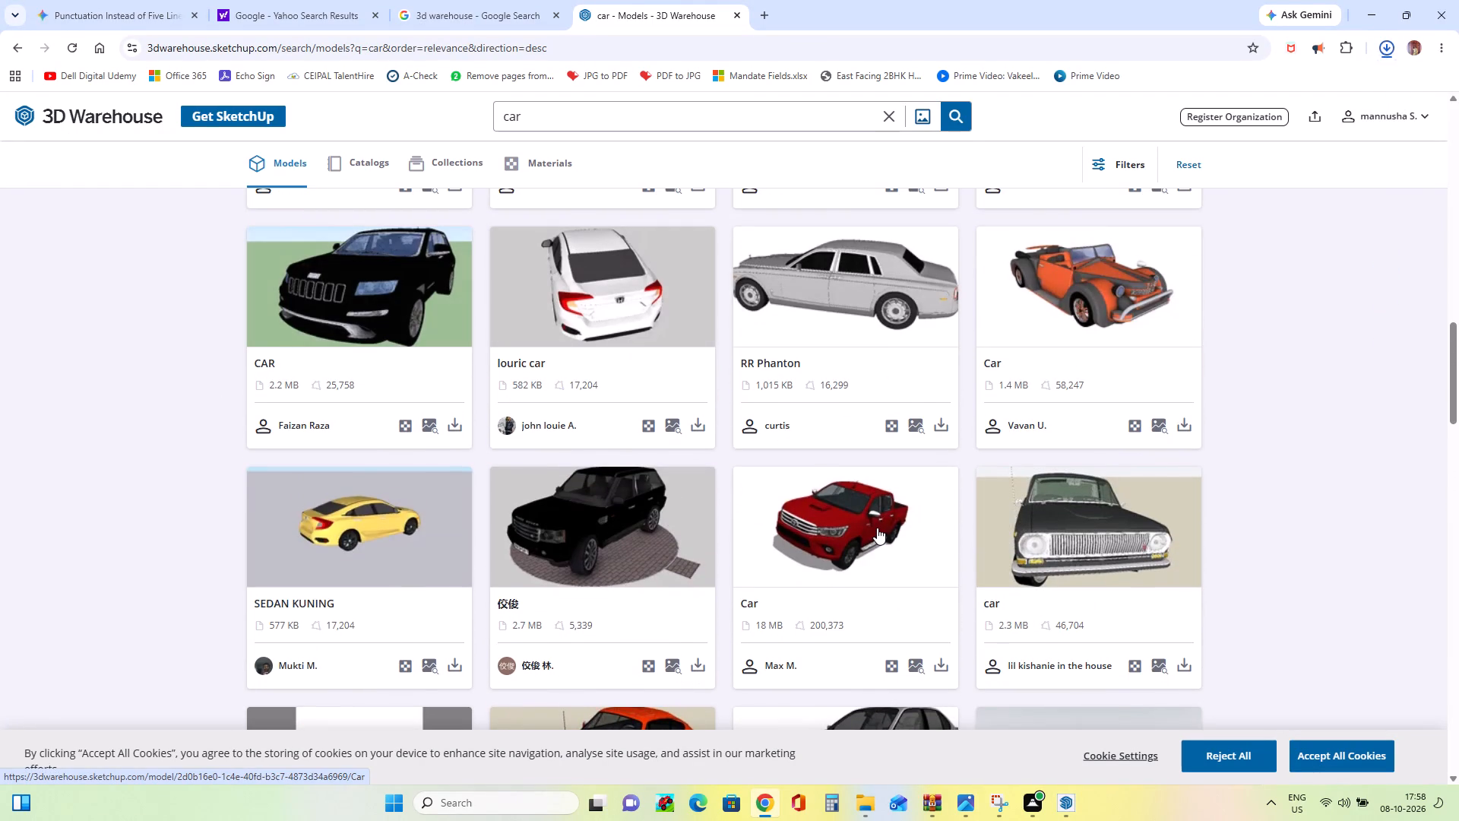
pyautogui.scroll(6, 877, 528)
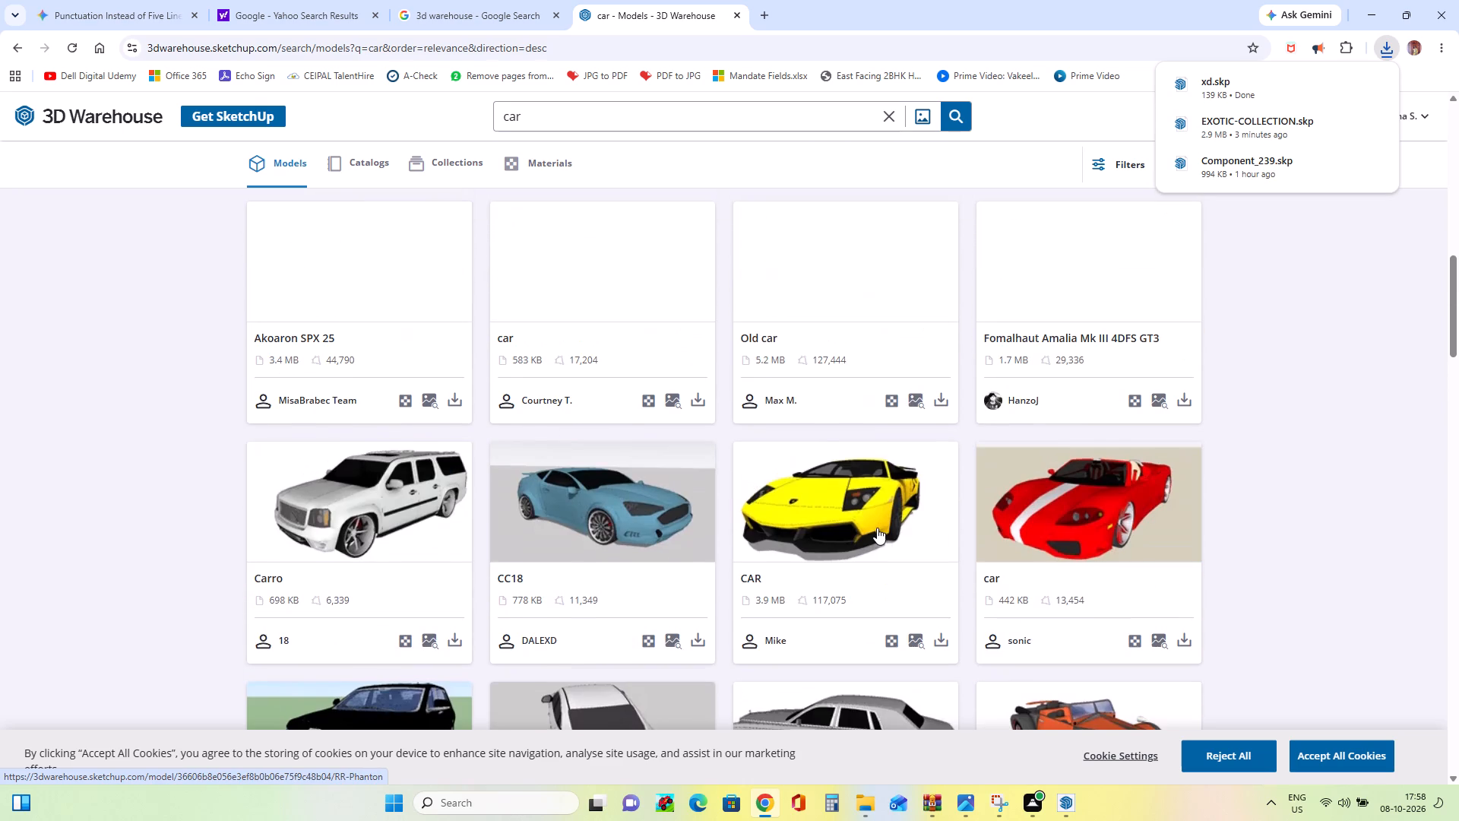
pyautogui.scroll(5, 877, 528)
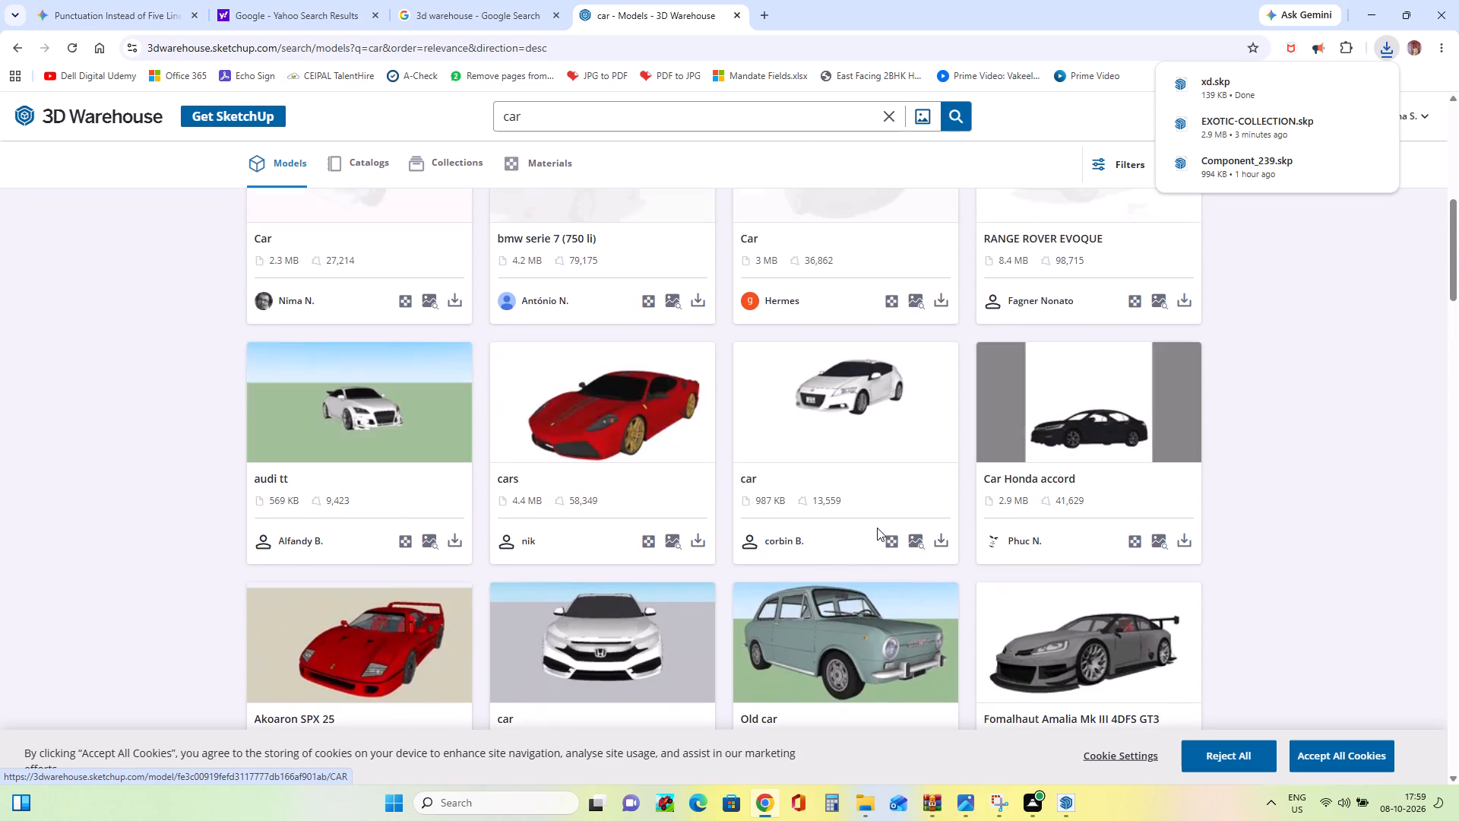
pyautogui.scroll(4, 877, 528)
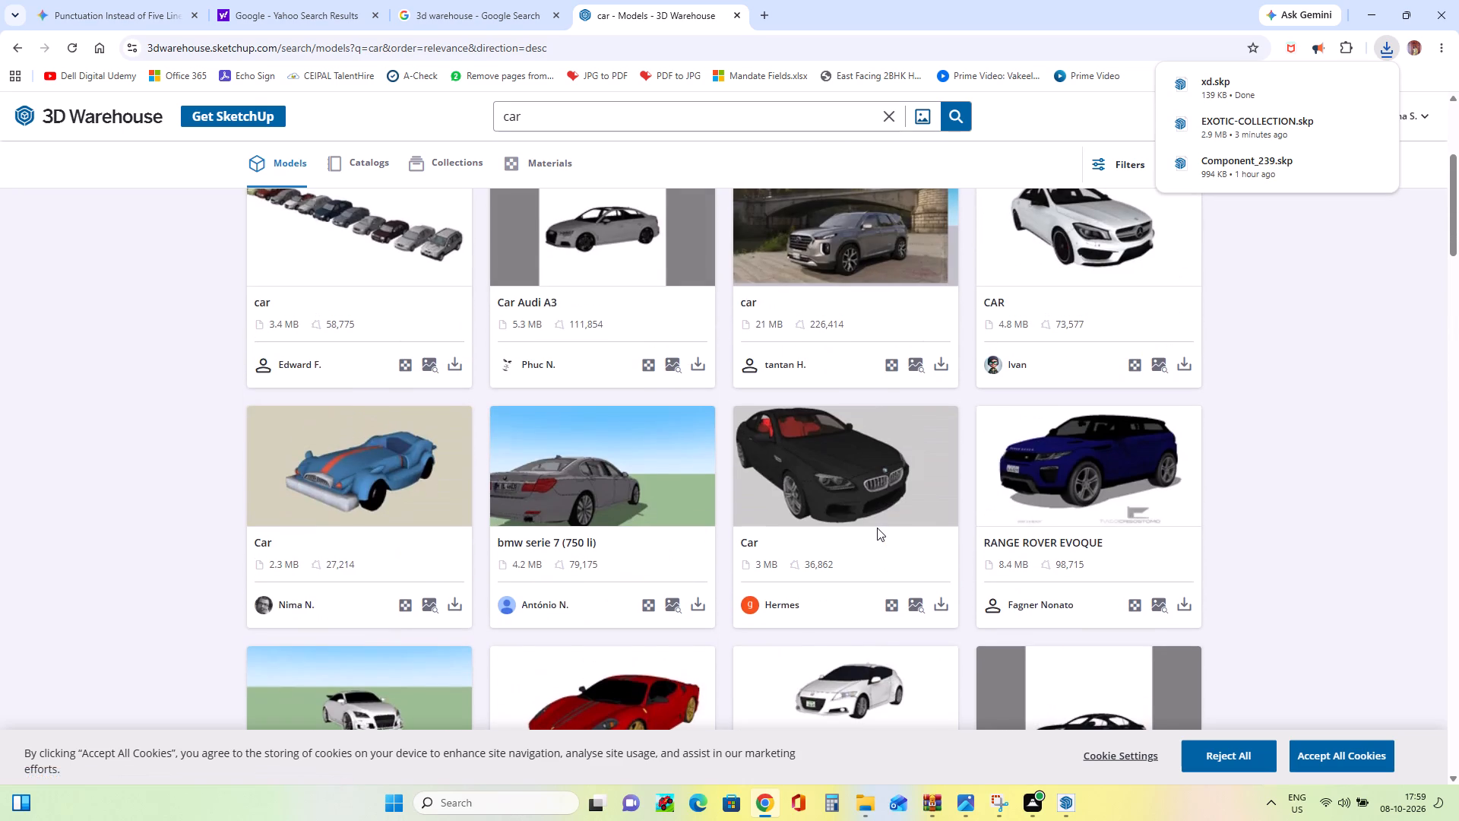
pyautogui.scroll(4, 875, 365)
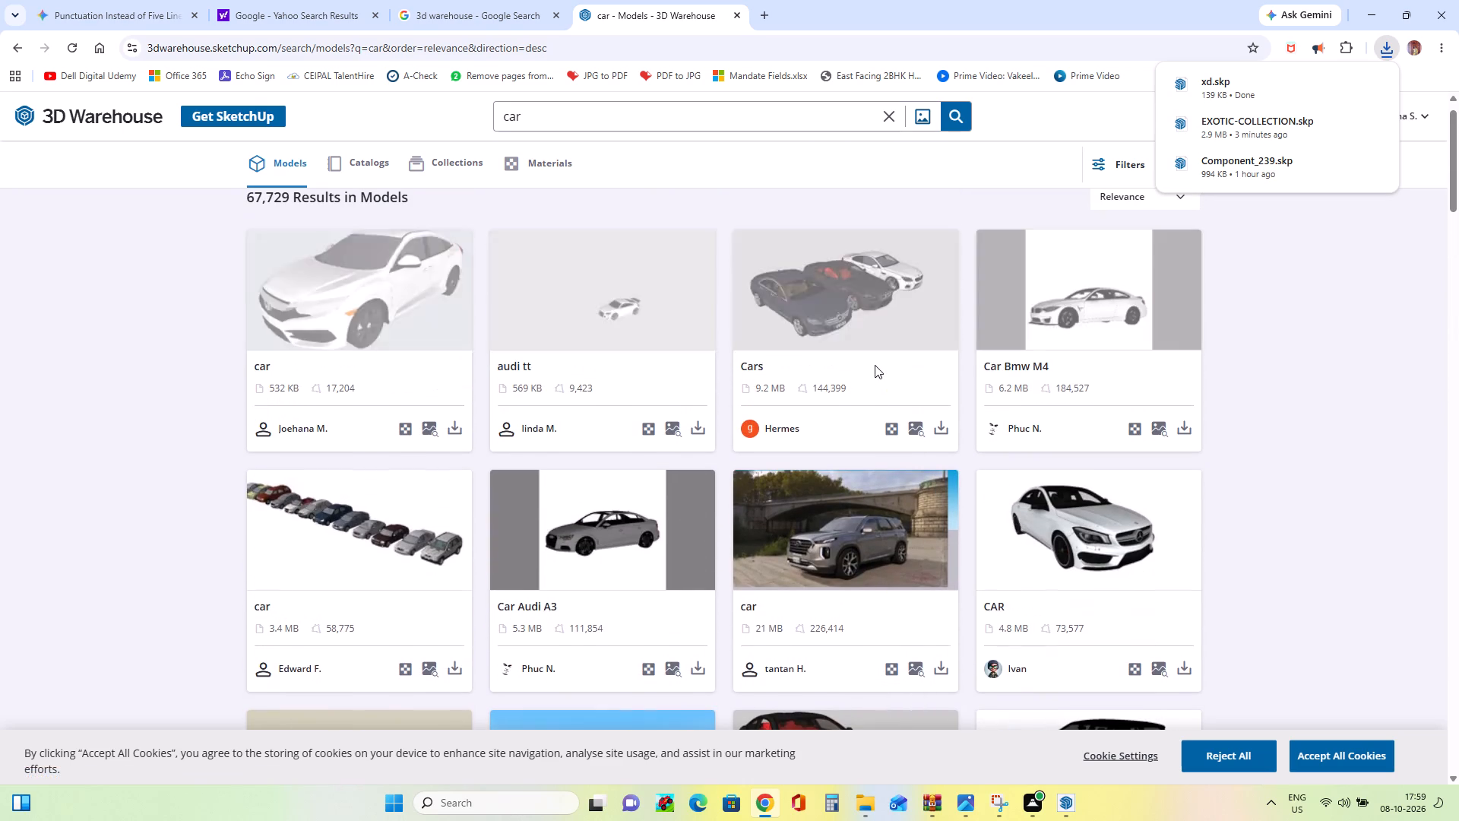
pyautogui.scroll(7, 875, 365)
pyautogui.scroll(5, 908, 486)
pyautogui.scroll(-2, 908, 486)
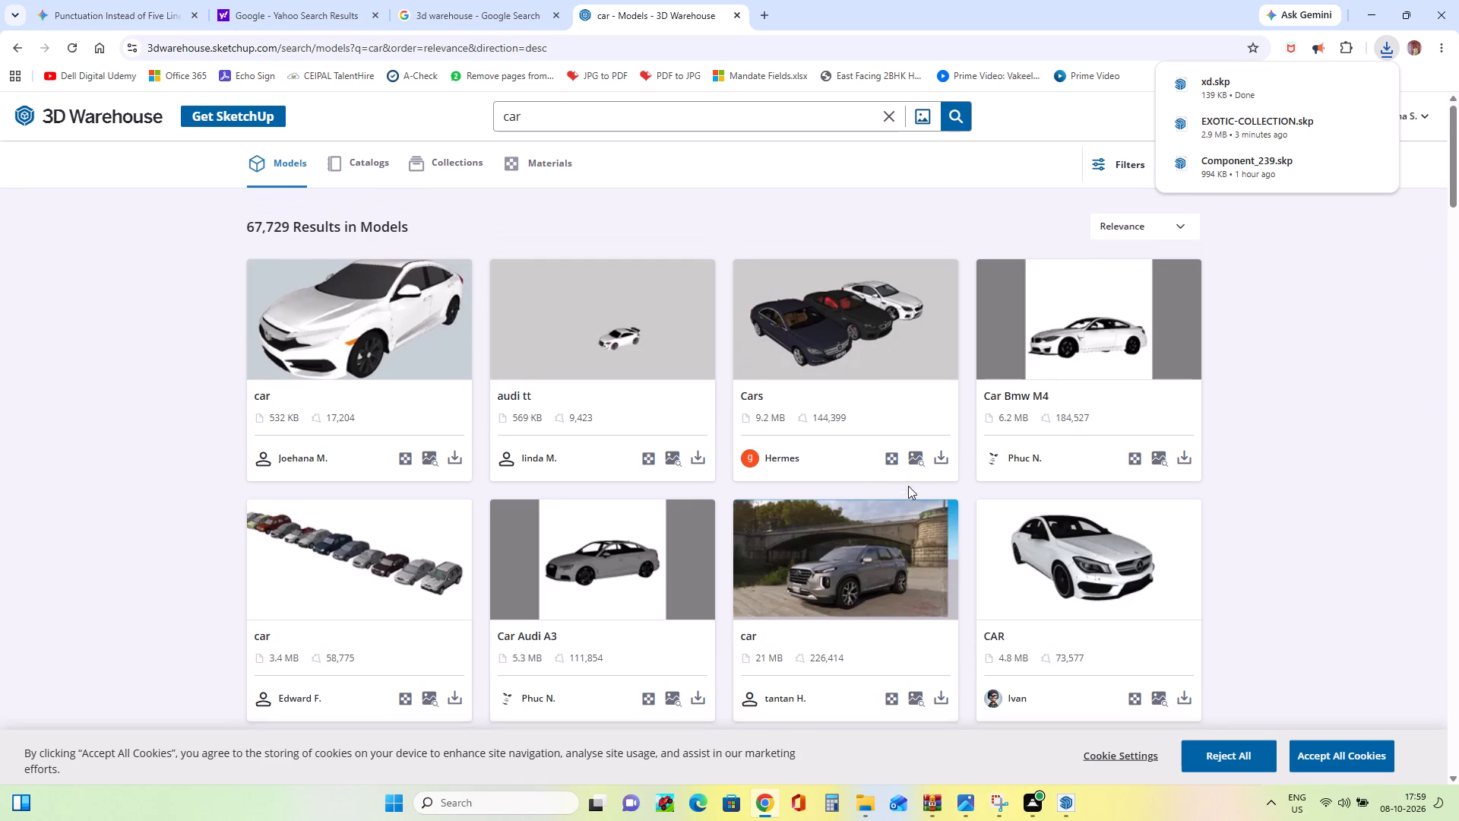
pyautogui.scroll(-11, 908, 486)
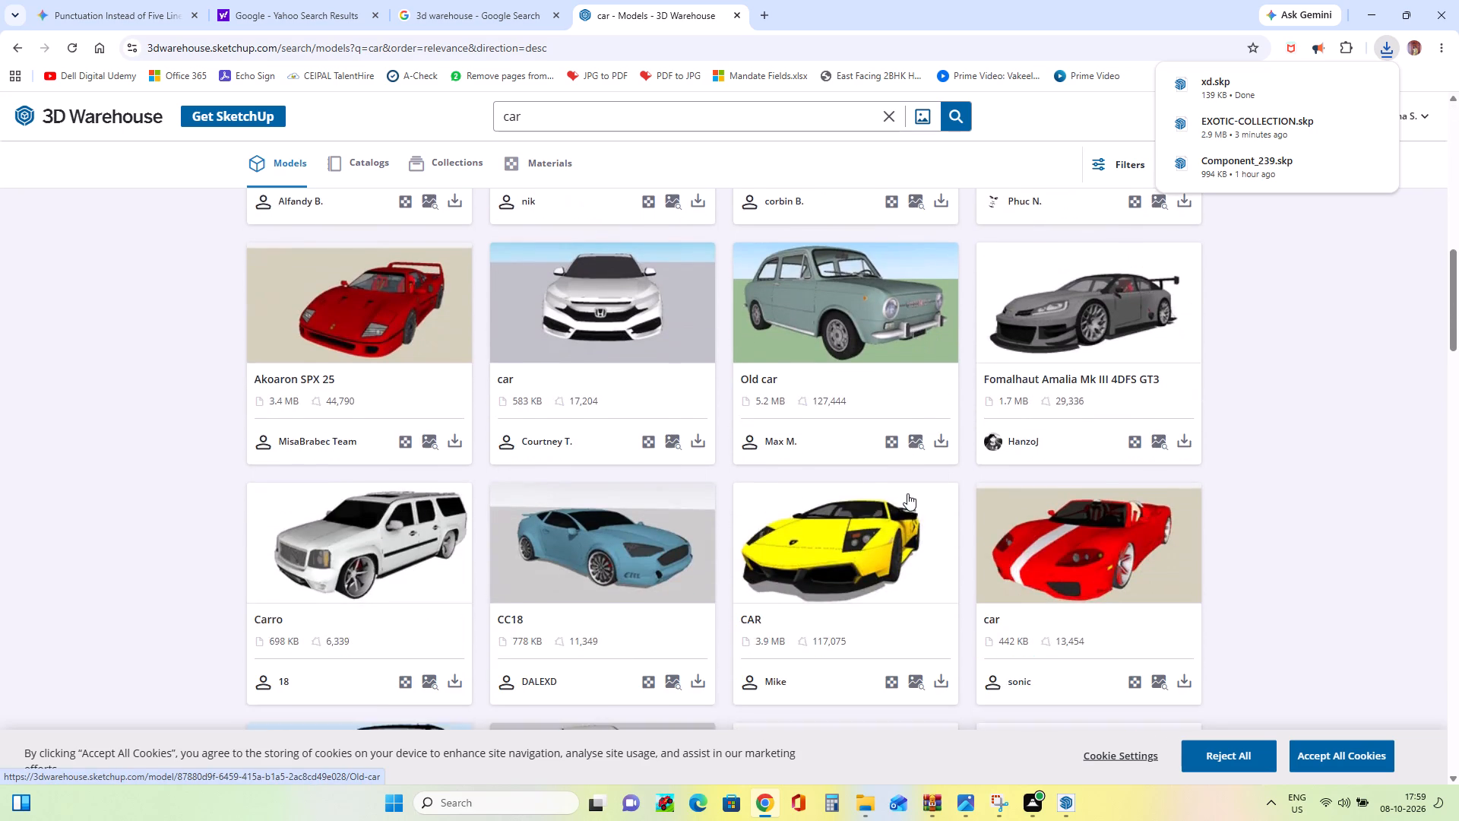
pyautogui.scroll(-4, 907, 493)
pyautogui.scroll(4, 907, 493)
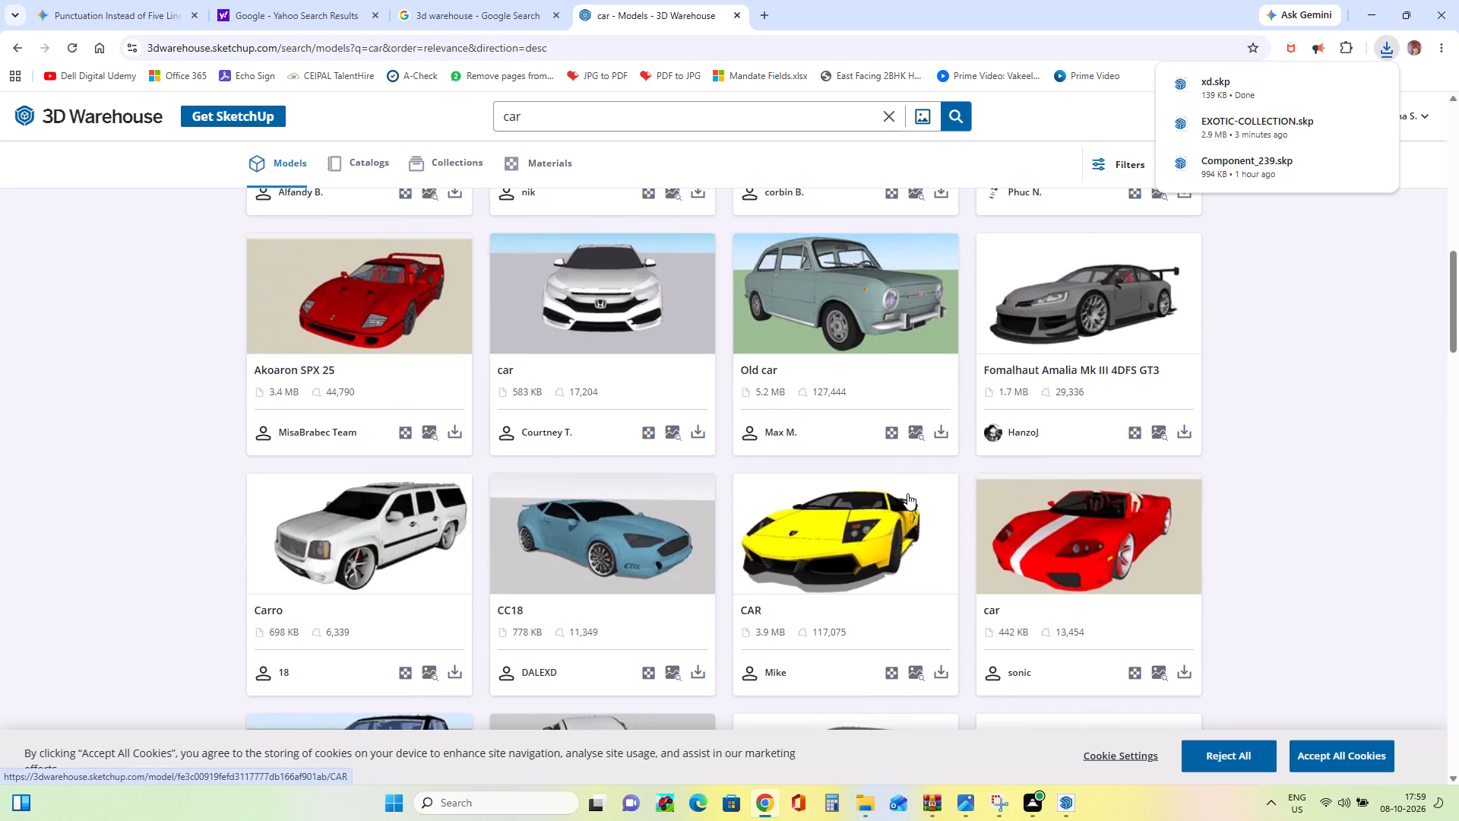
pyautogui.scroll(-4, 907, 493)
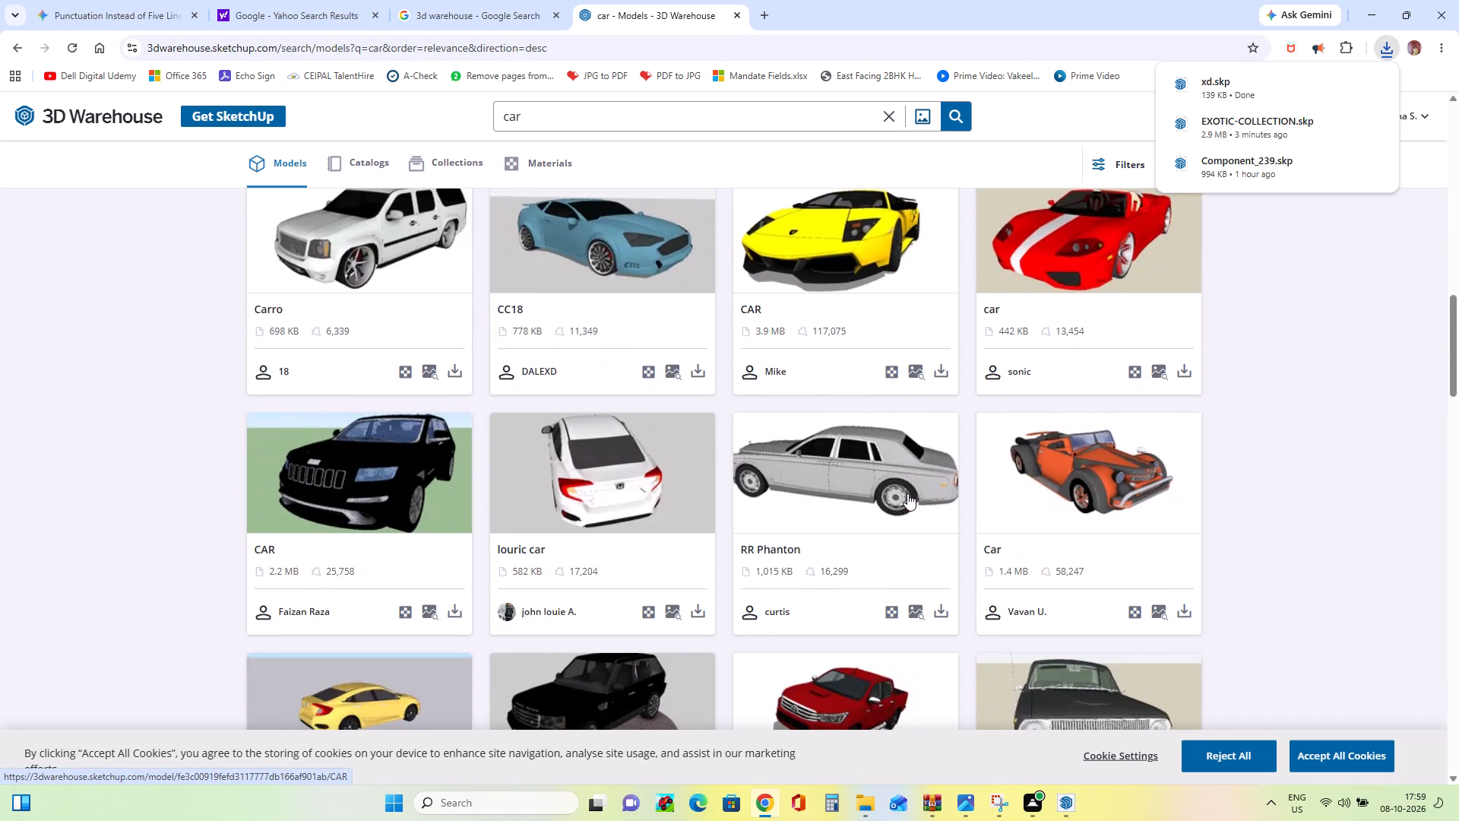
pyautogui.scroll(-8, 907, 493)
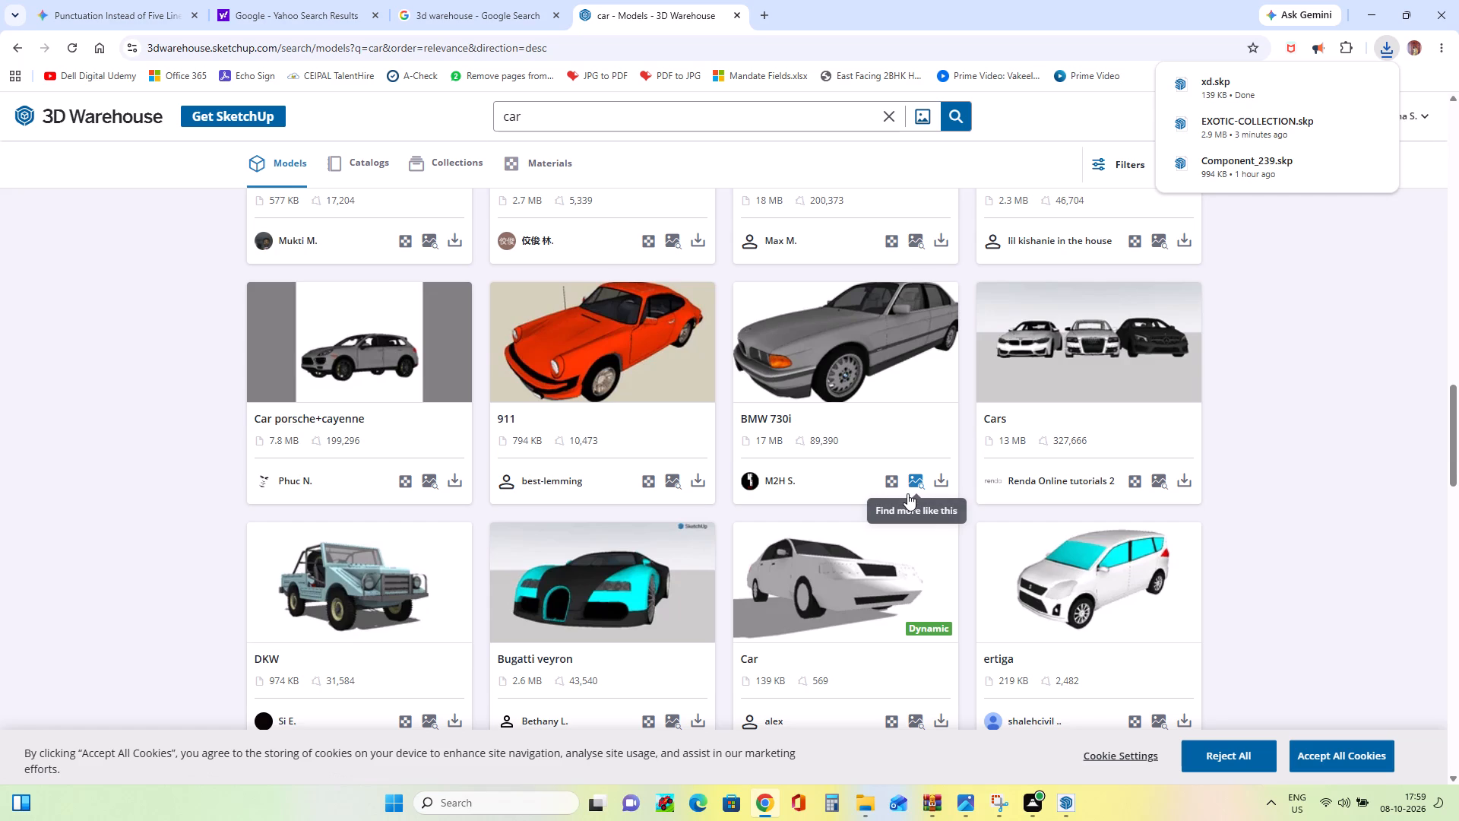
pyautogui.scroll(-3, 907, 493)
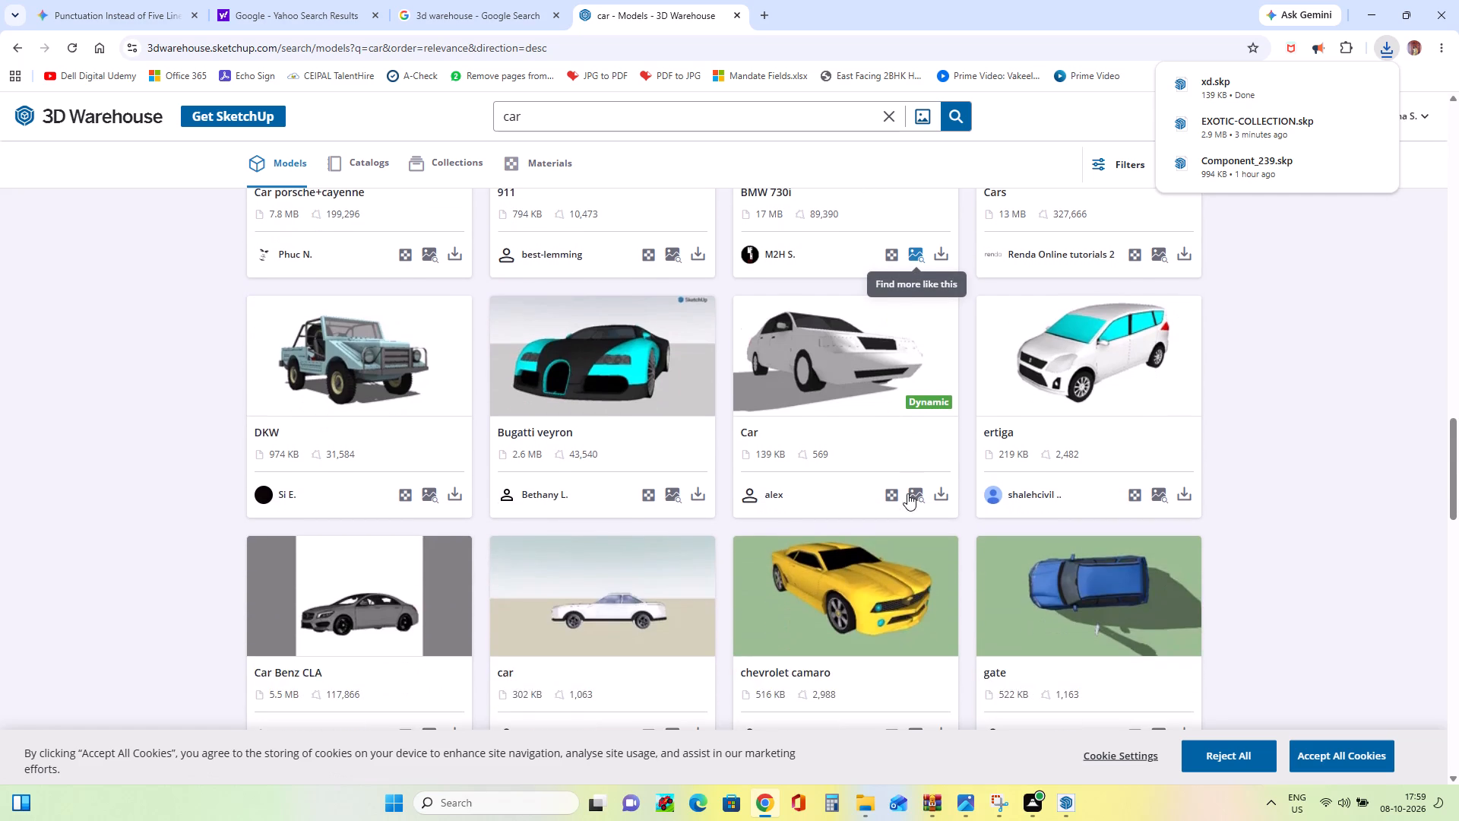
pyautogui.scroll(-1, 907, 493)
pyautogui.scroll(9, 907, 493)
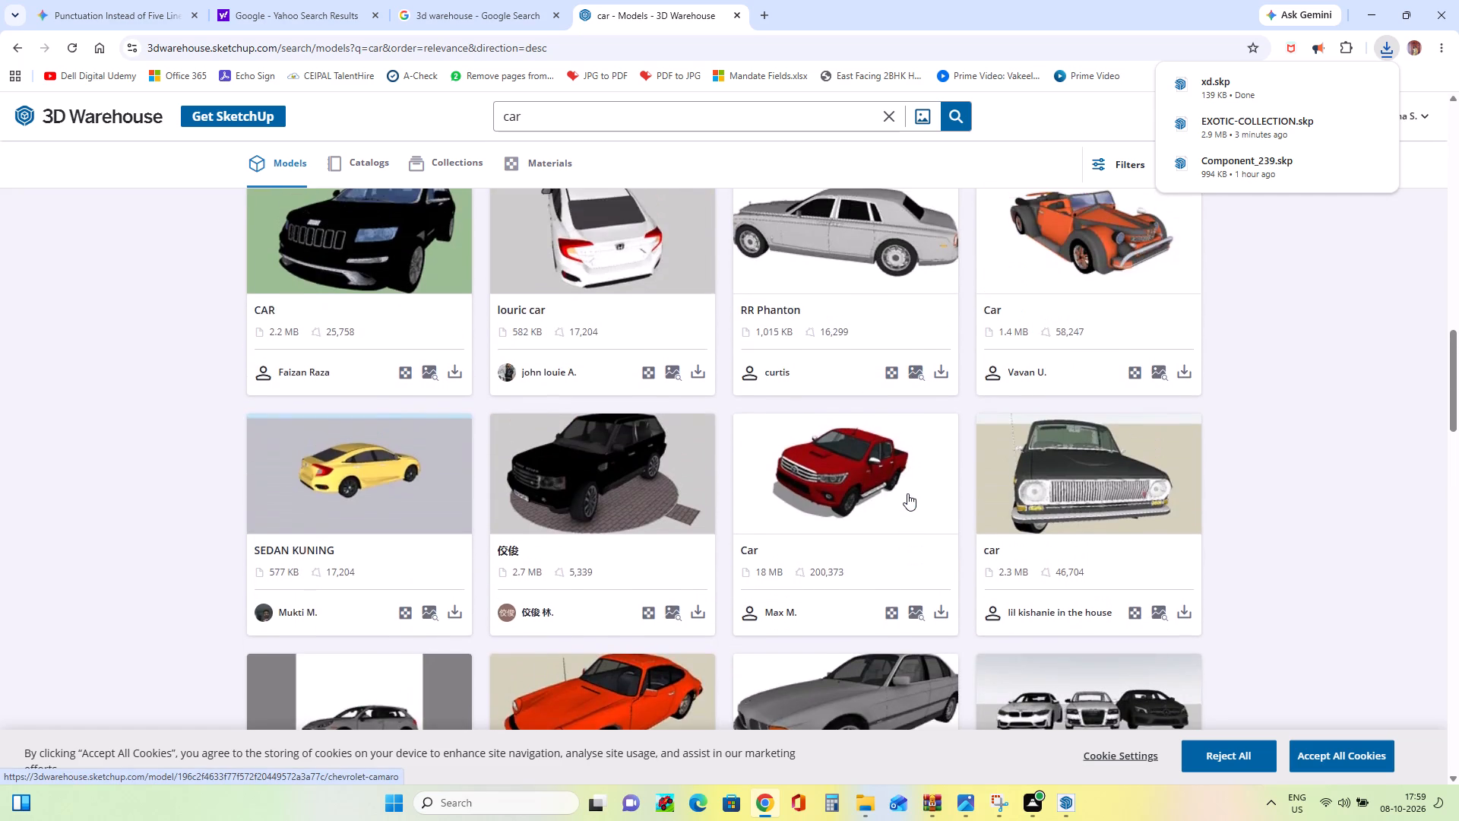
pyautogui.scroll(-2, 907, 493)
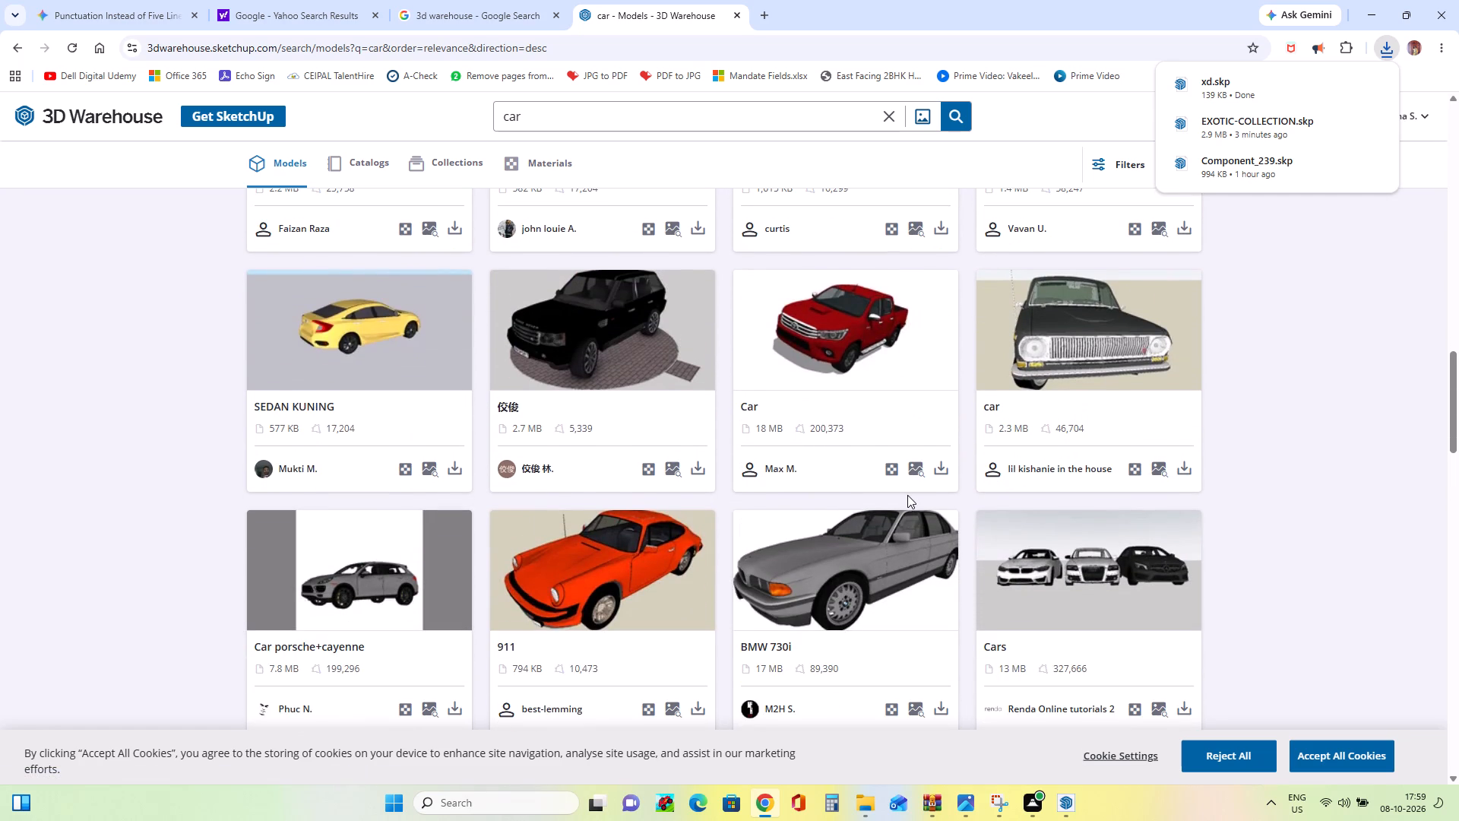
pyautogui.scroll(-8, 907, 495)
pyautogui.scroll(-4, 898, 573)
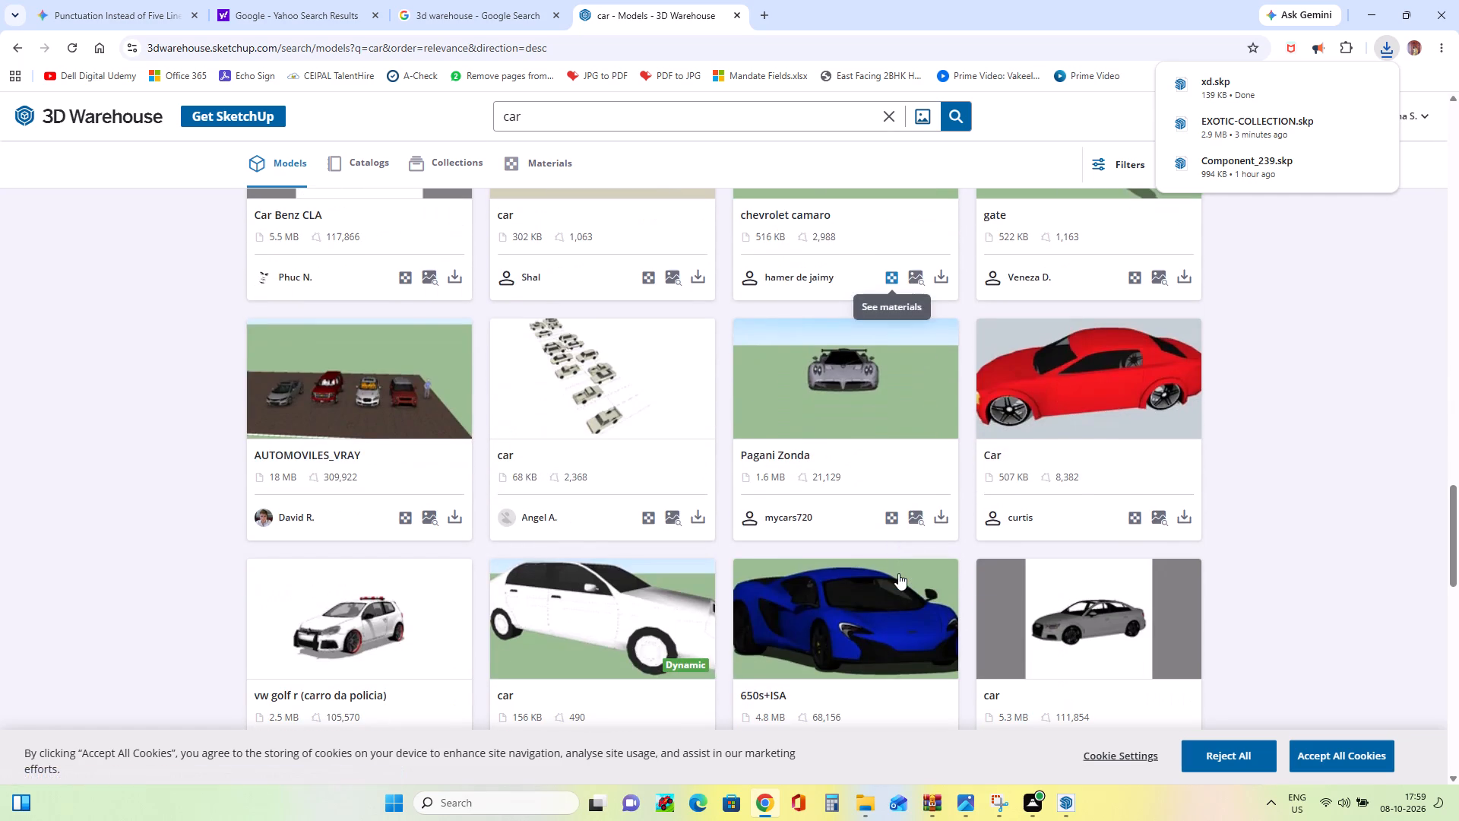
pyautogui.scroll(-5, 898, 563)
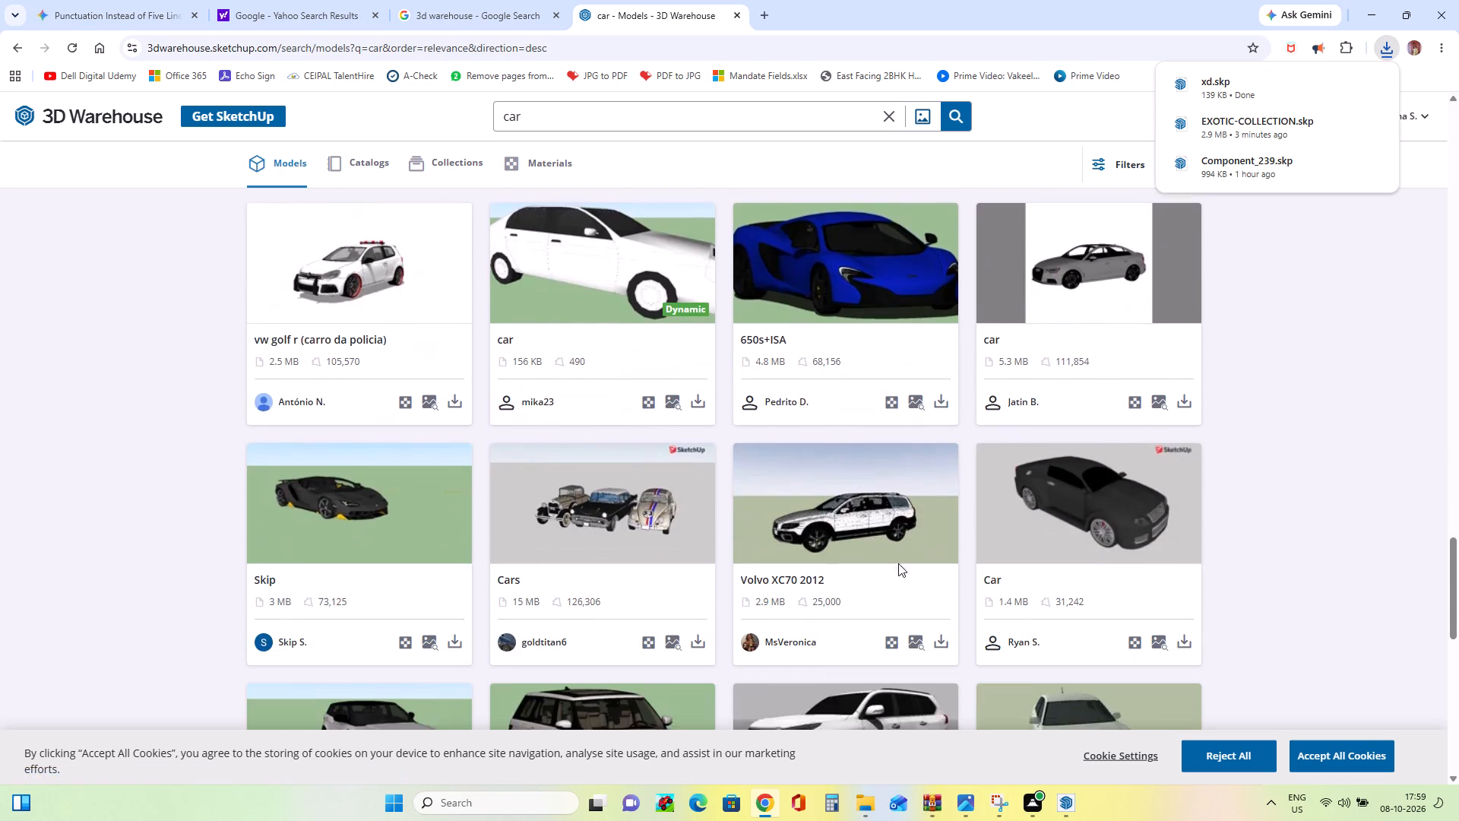
pyautogui.scroll(-3, 898, 563)
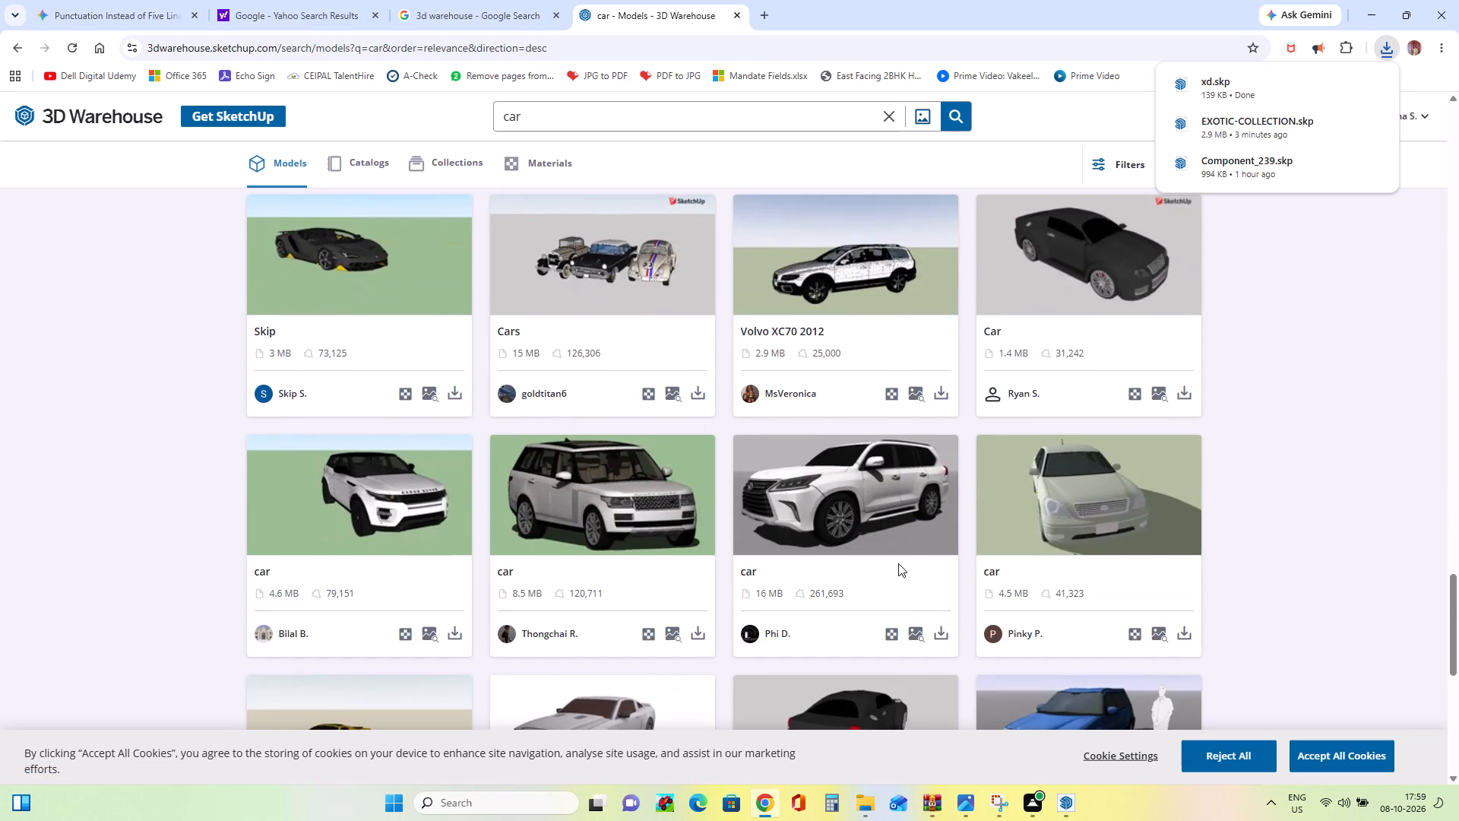
pyautogui.scroll(-1, 898, 563)
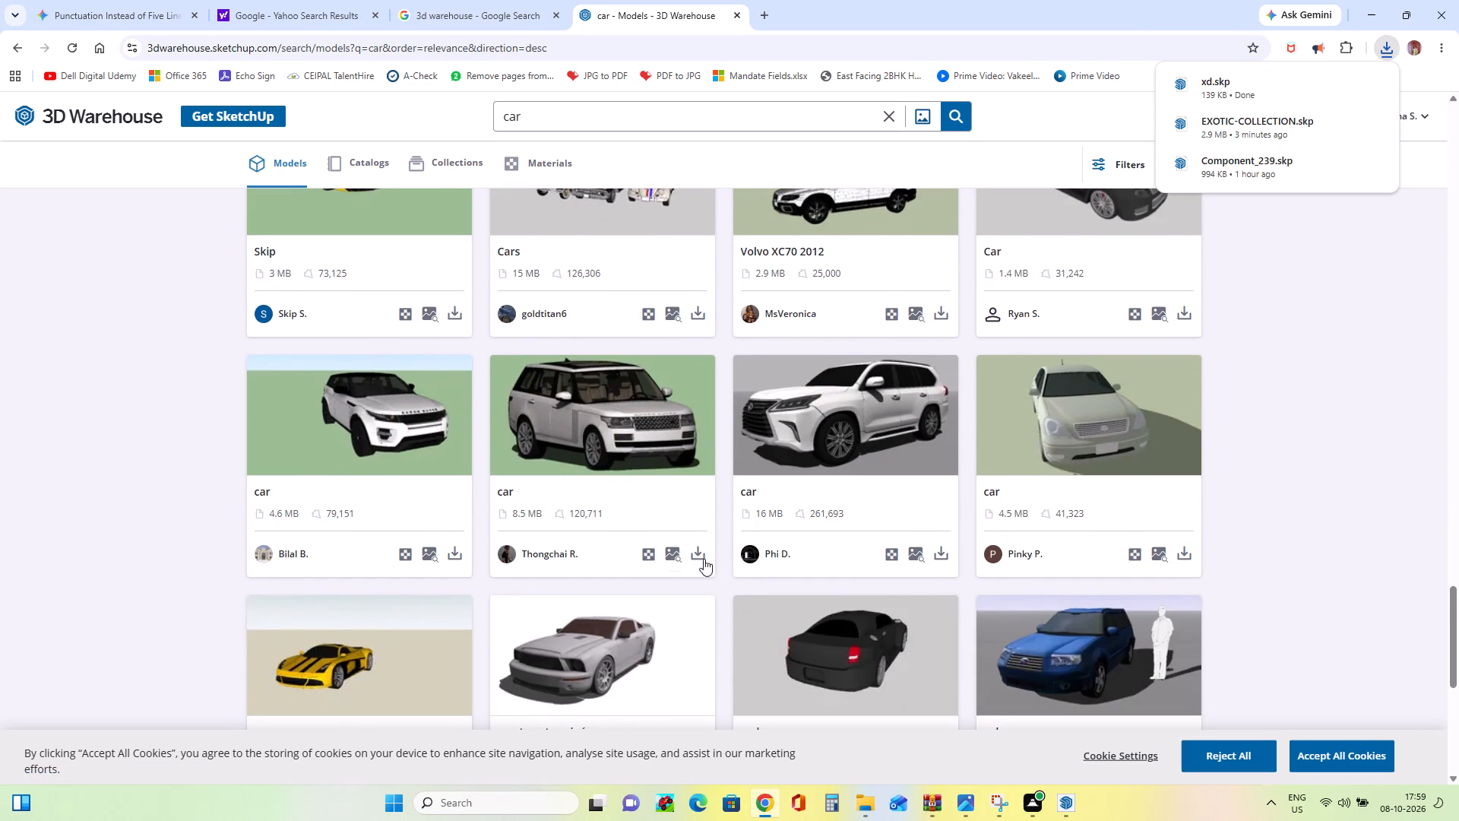
# Download the white 8.5 MB Range Rover model titled "car" as a SketchUp file.
pyautogui.click(696, 556)
pyautogui.click(715, 600)
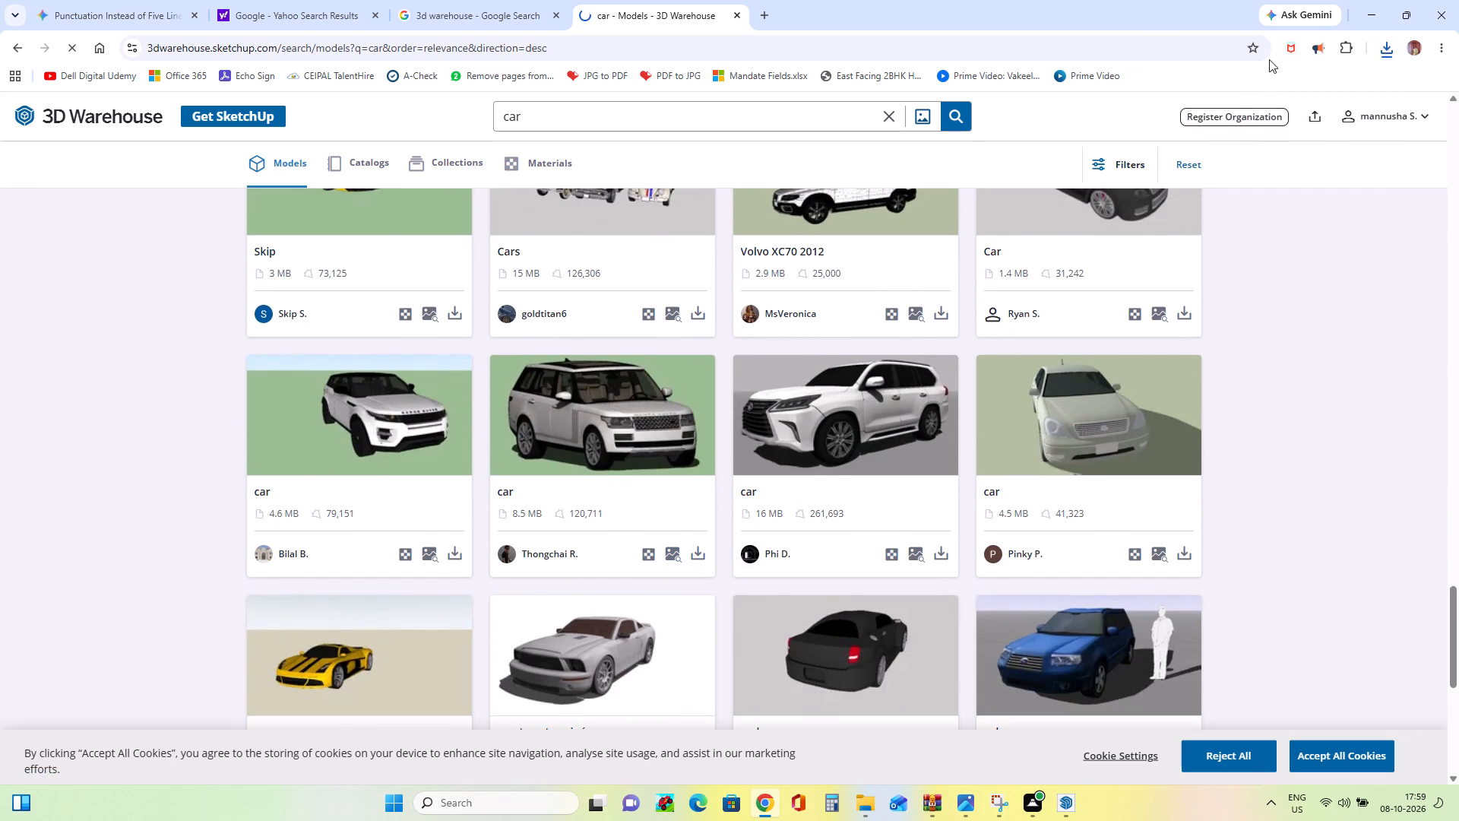
# Review the planter and driveway in SketchUp against the reference image, and search the 3D Warehouse in Chrome for plants.
pyautogui.click(1367, 11)
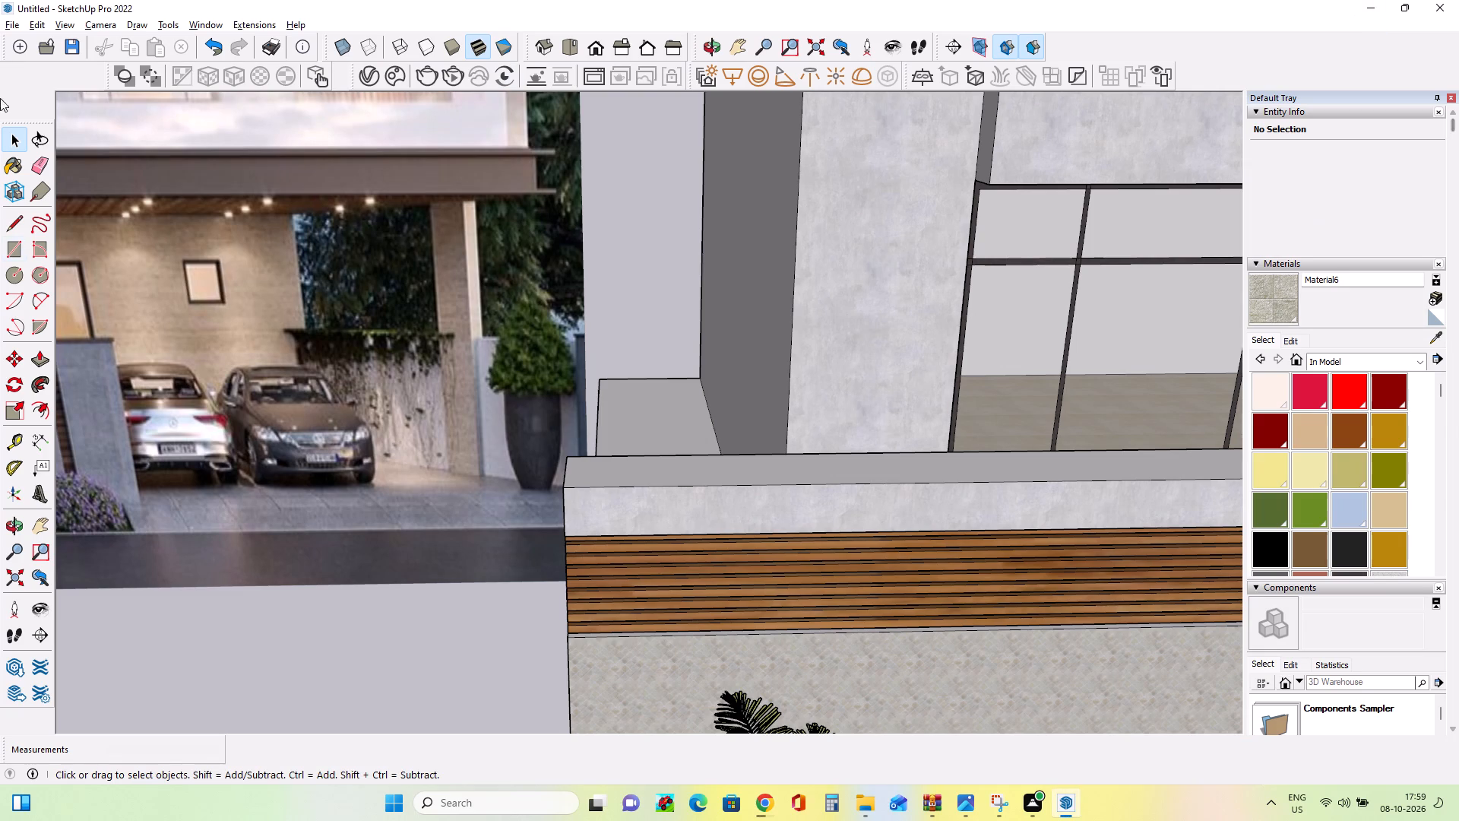
pyautogui.scroll(-17, 350, 339)
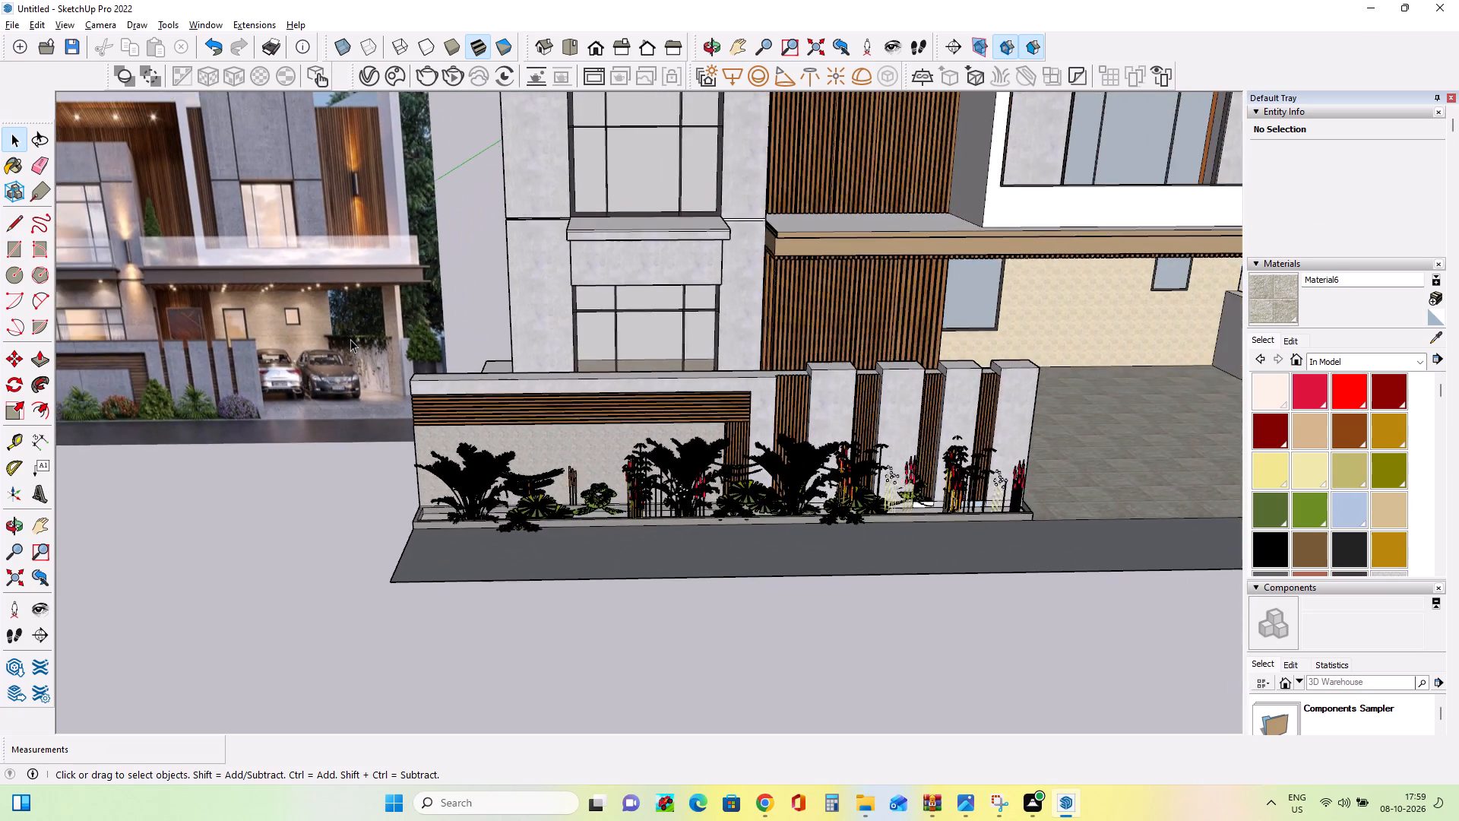
pyautogui.scroll(-4, 350, 339)
pyautogui.moveTo(883, 442); pyautogui.dragTo(870, 439, button='middle')
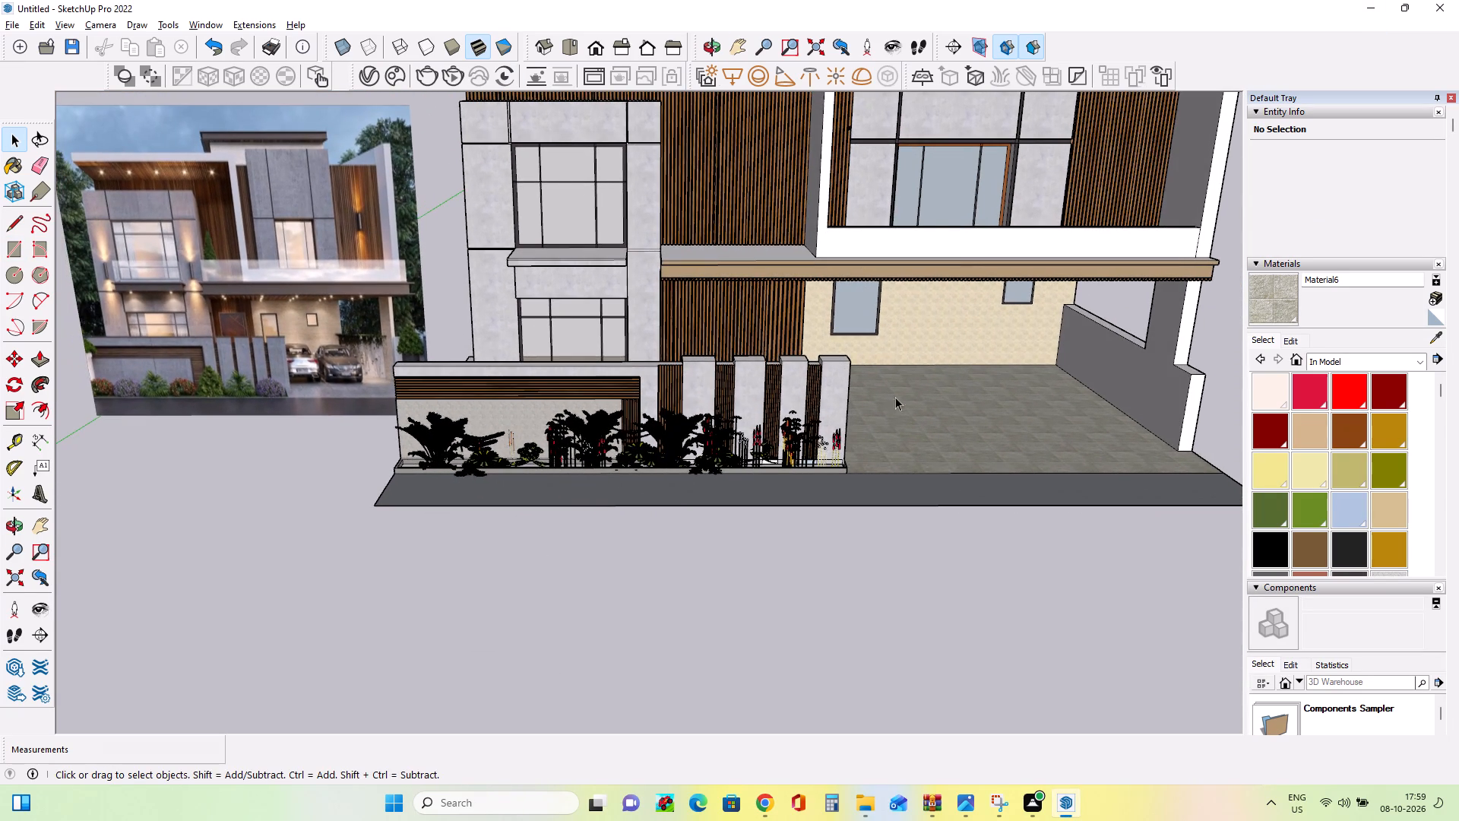
pyautogui.scroll(2, 898, 389)
pyautogui.click(764, 799)
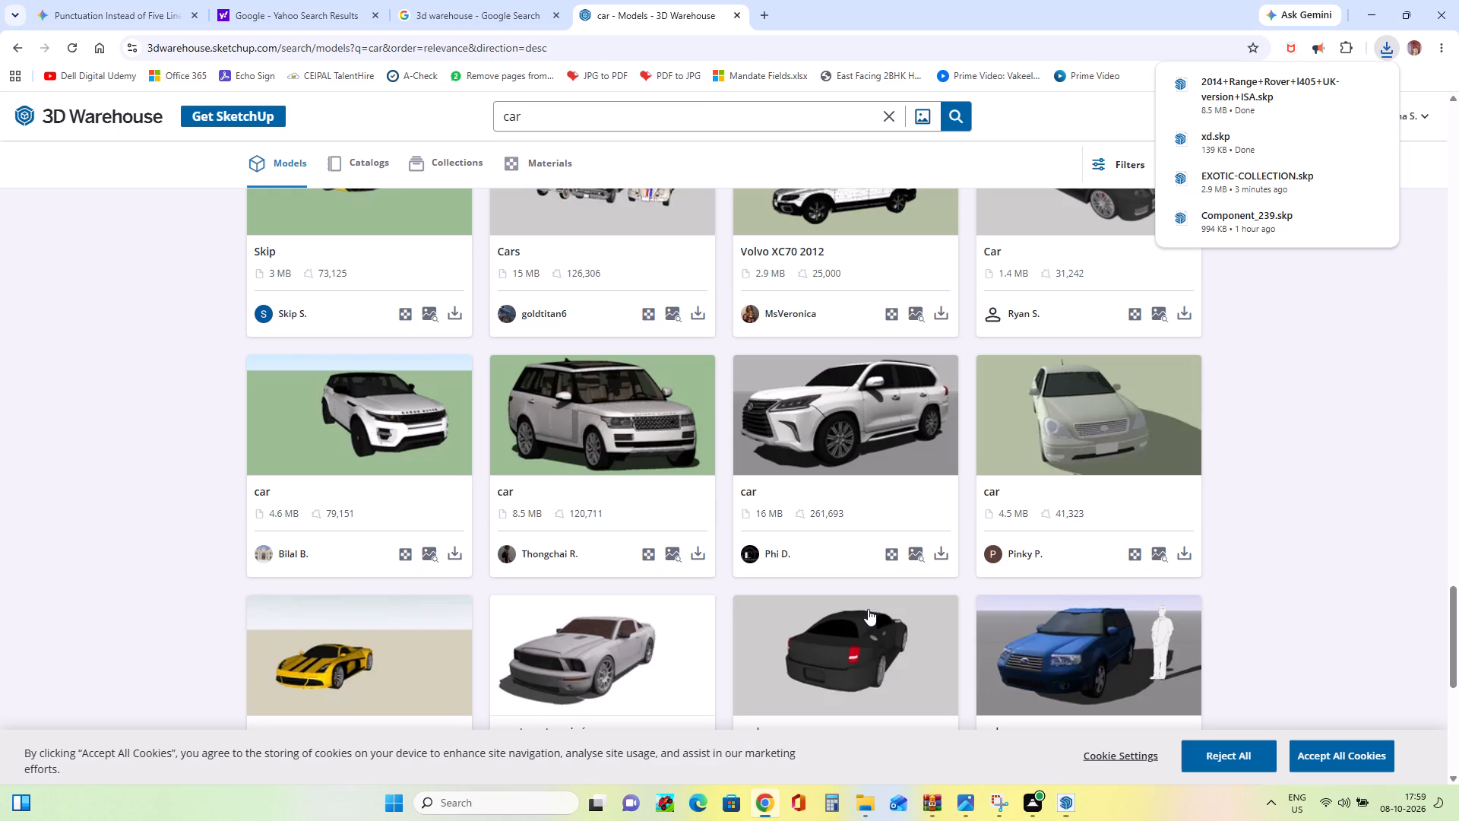
pyautogui.click(533, 115)
pyautogui.press('BackSpace')
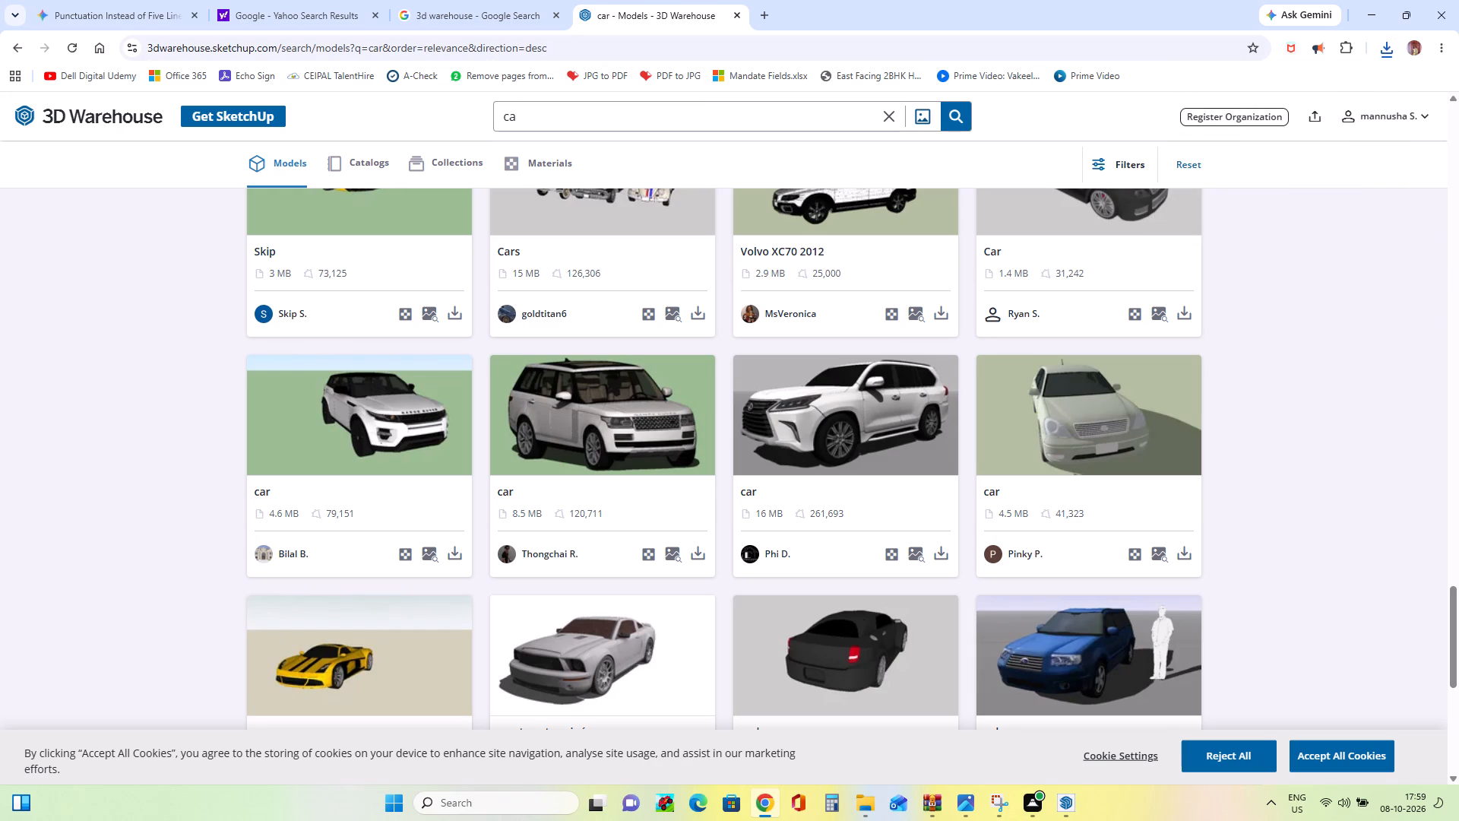
pyautogui.press('BackSpace')
pyautogui.press('BackSpace')
pyautogui.press('BackSpace')
pyautogui.press('p')
pyautogui.write('lants')
pyautogui.press('Return')
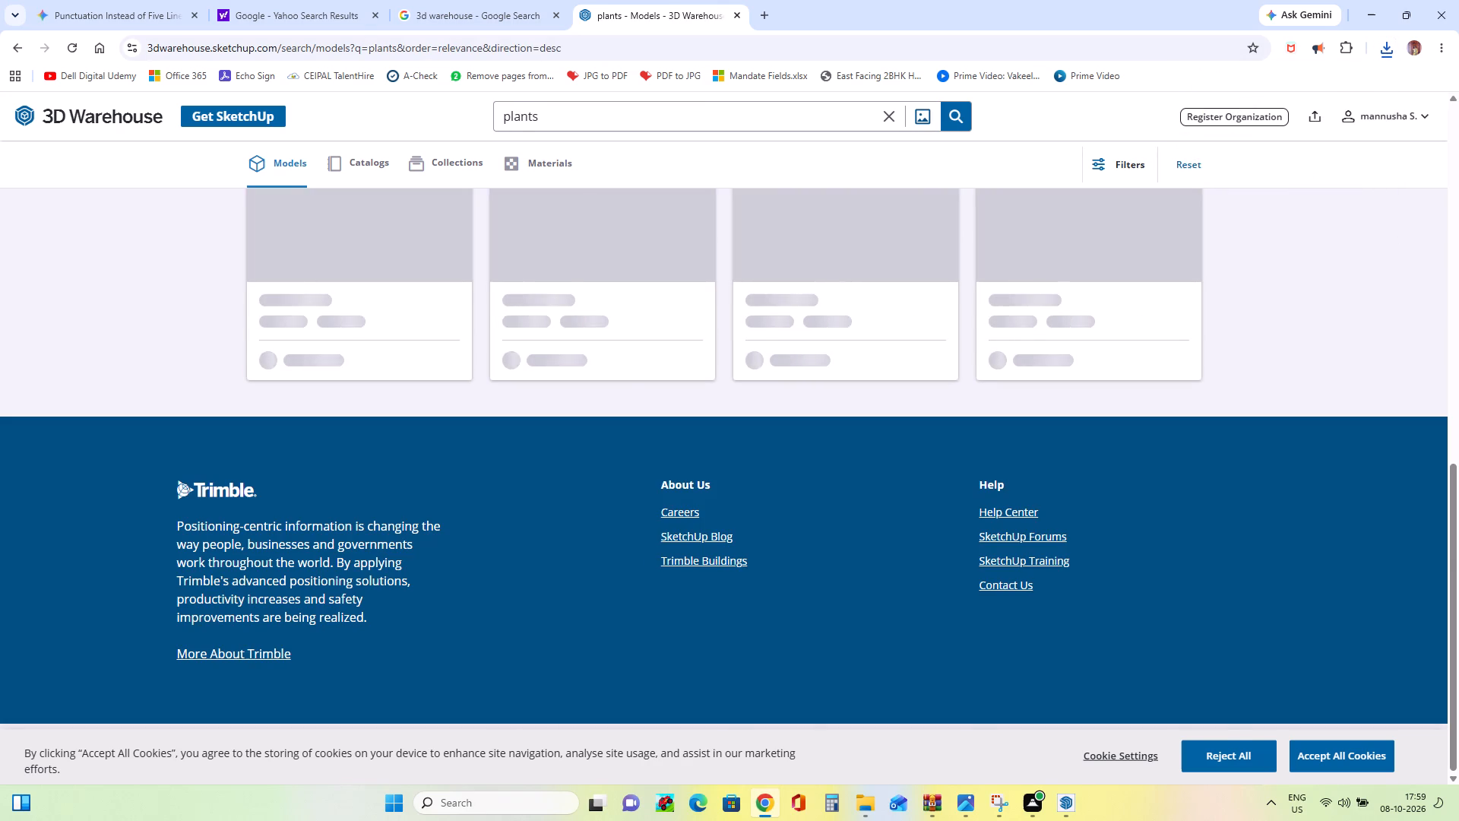
# Find the 3 MB trailing green "PLANT" model among the plant results and download it as a SketchUp file.
pyautogui.scroll(7, 666, 489)
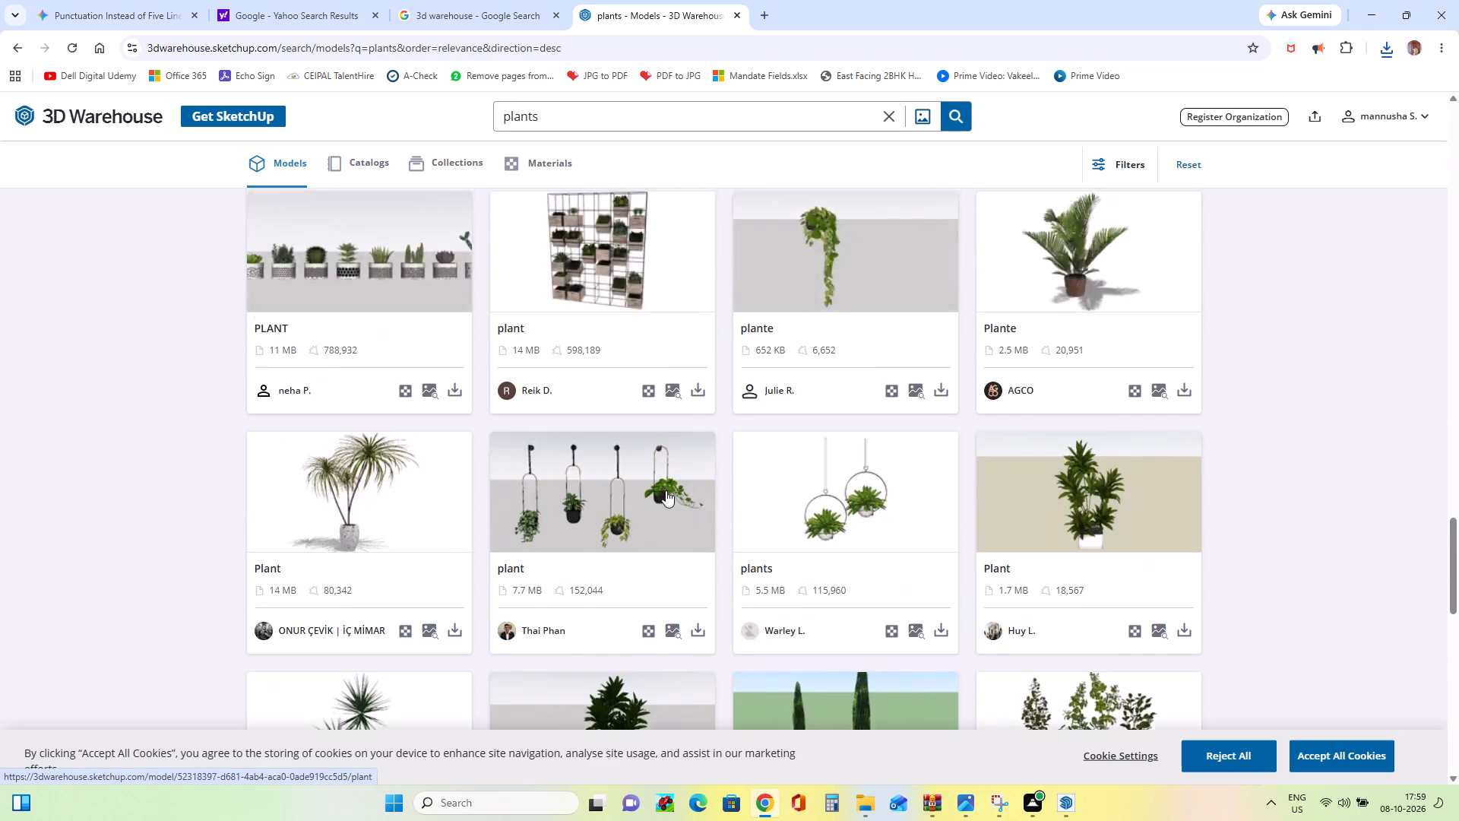
pyautogui.scroll(6, 666, 490)
pyautogui.scroll(-3, 666, 490)
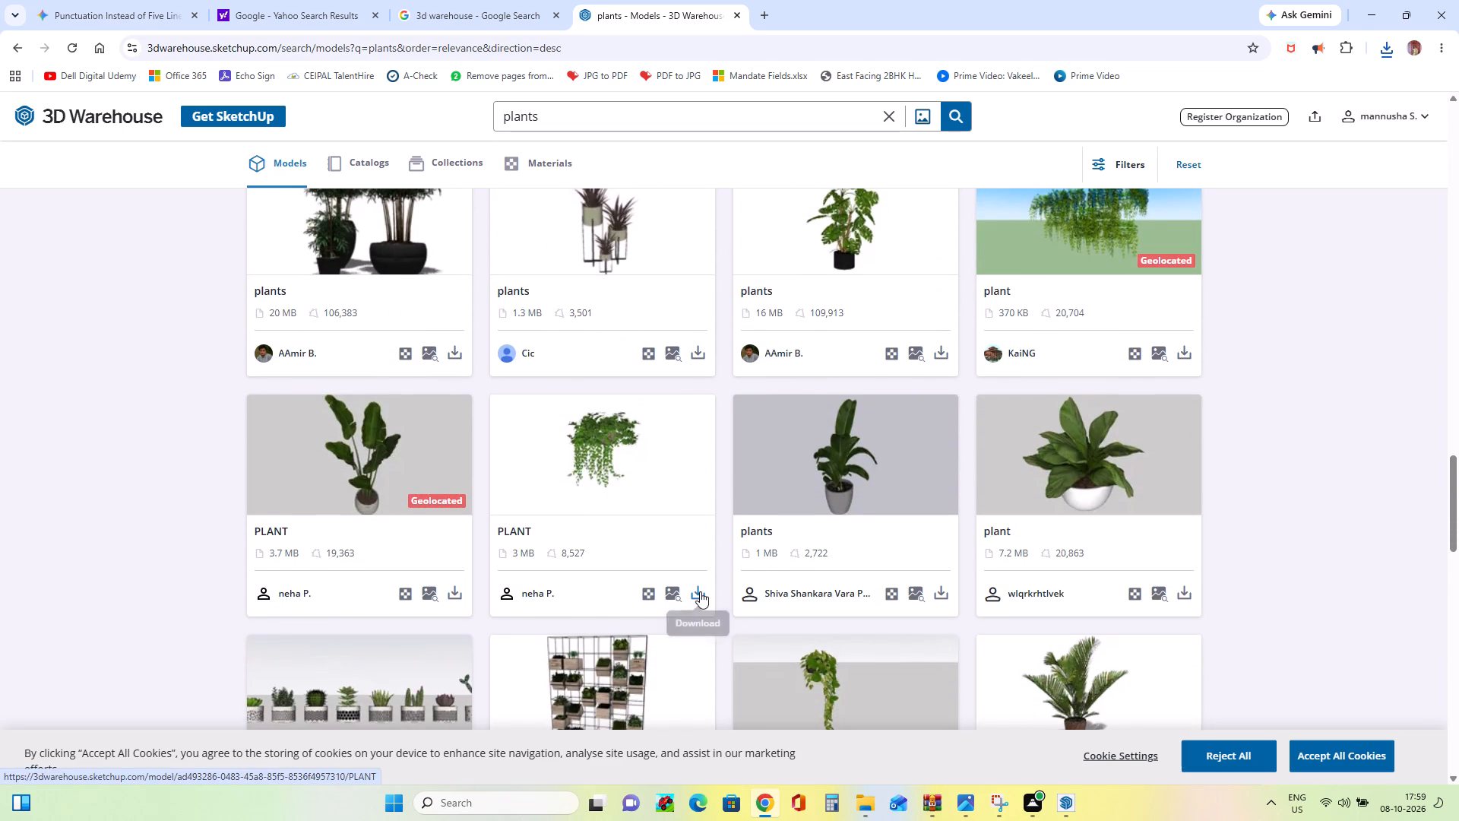
pyautogui.click(695, 586)
pyautogui.click(718, 632)
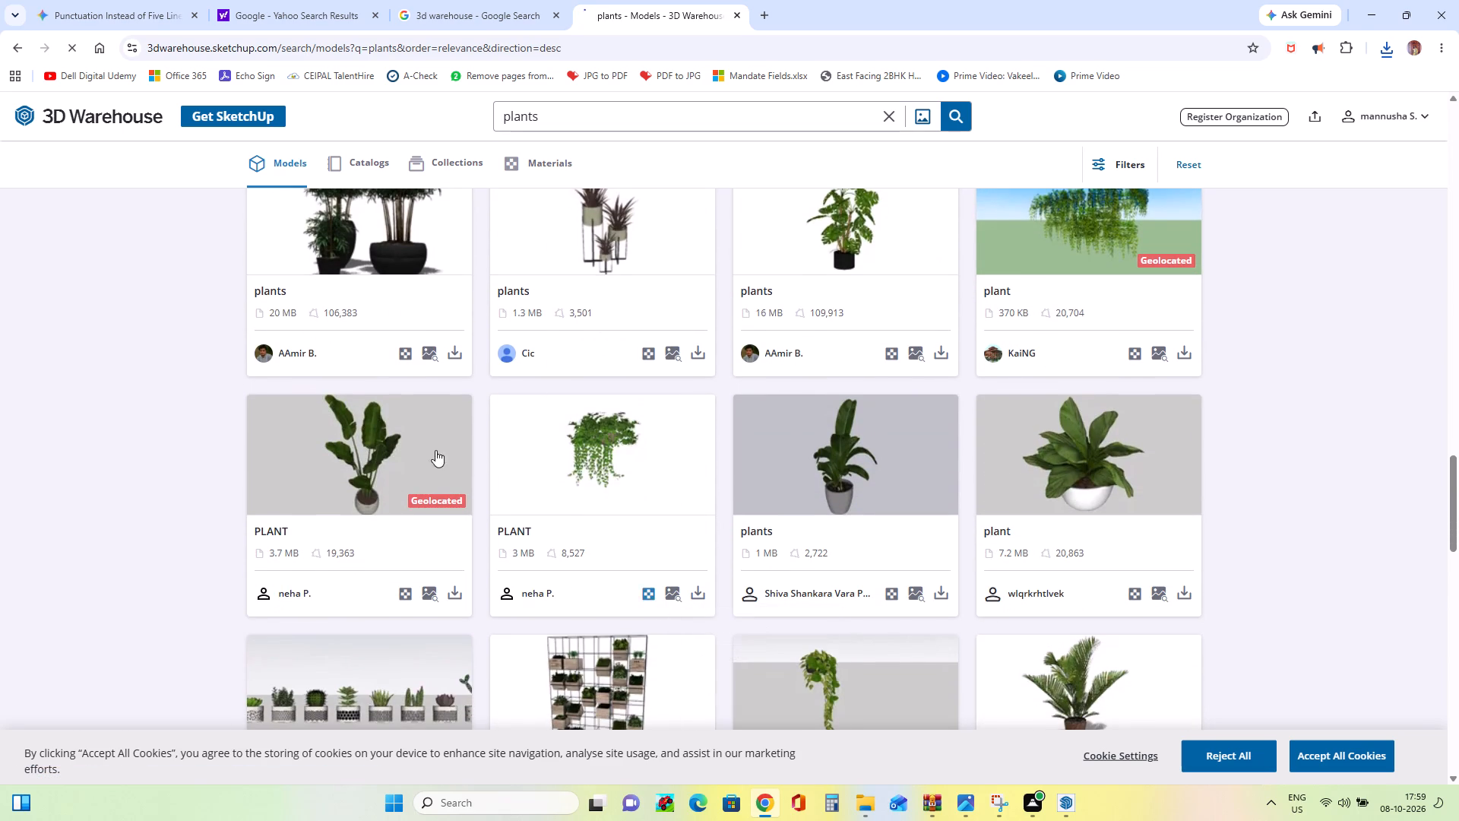
# Switch to SketchUp and import the downloaded 2014 Range Rover L405 car file into the house model.
pyautogui.click(1380, 8)
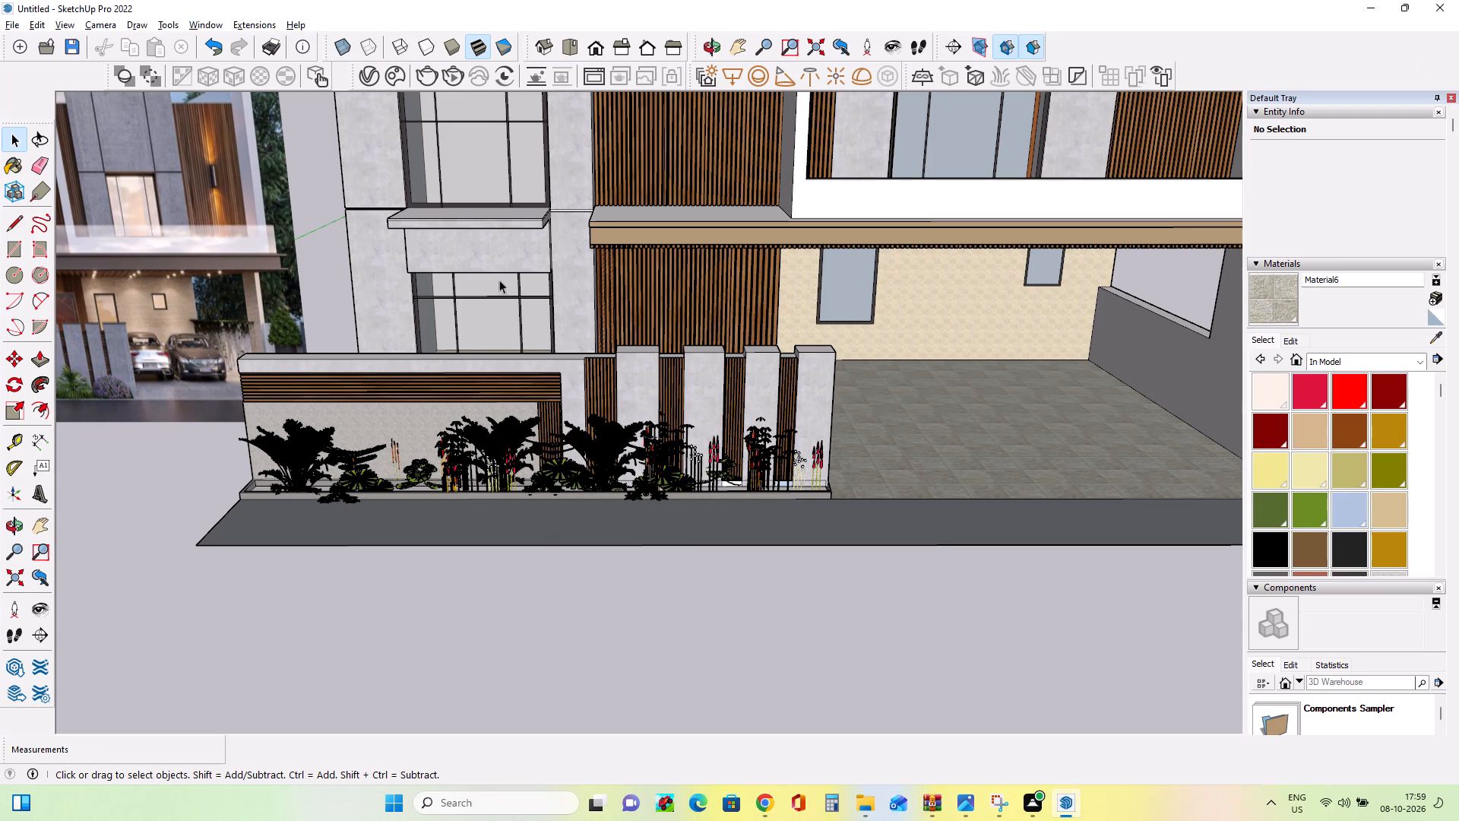
pyautogui.click(8, 22)
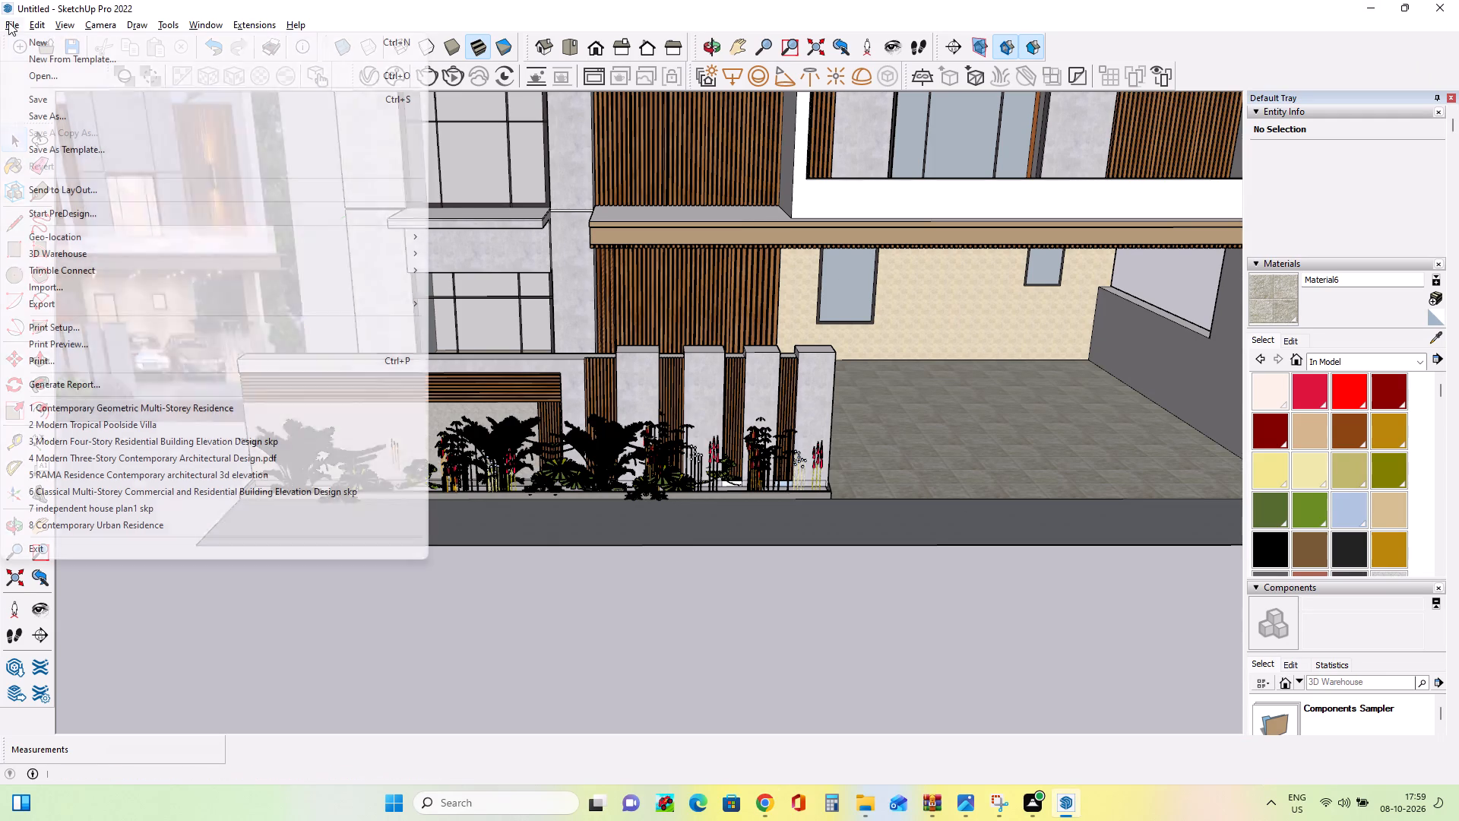
pyautogui.click(78, 287)
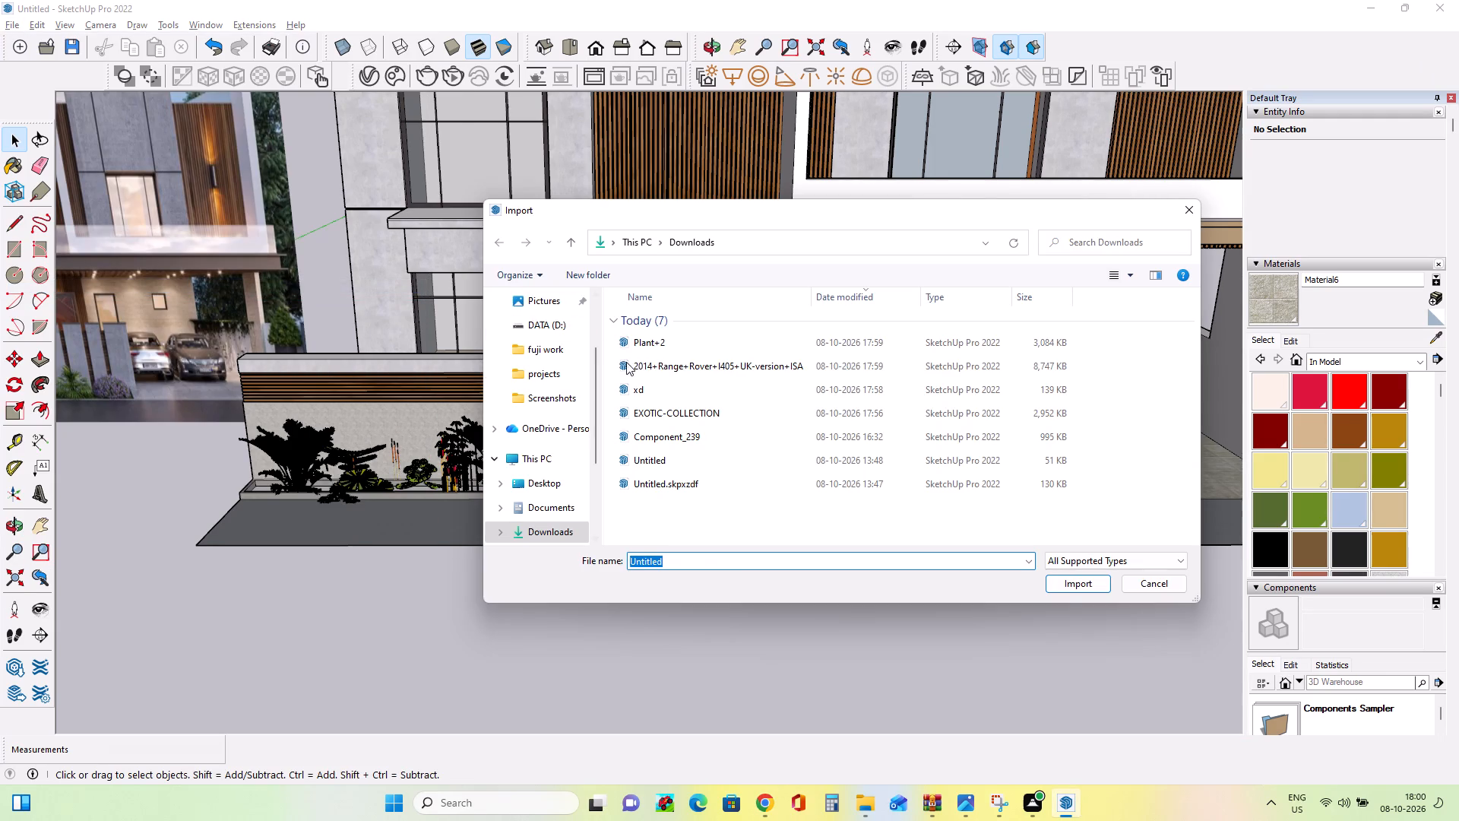
pyautogui.click(659, 363)
pyautogui.click(1062, 579)
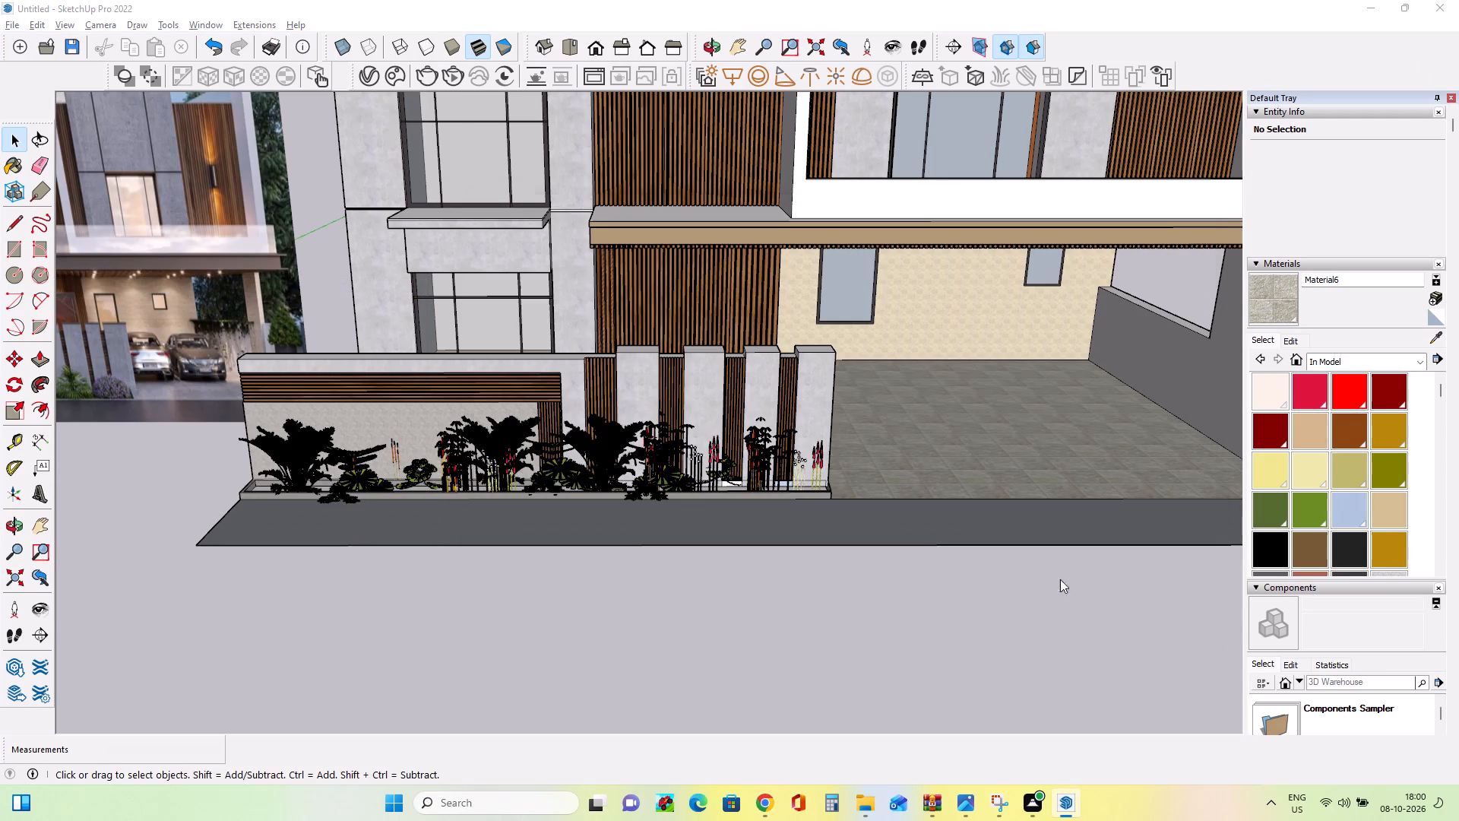
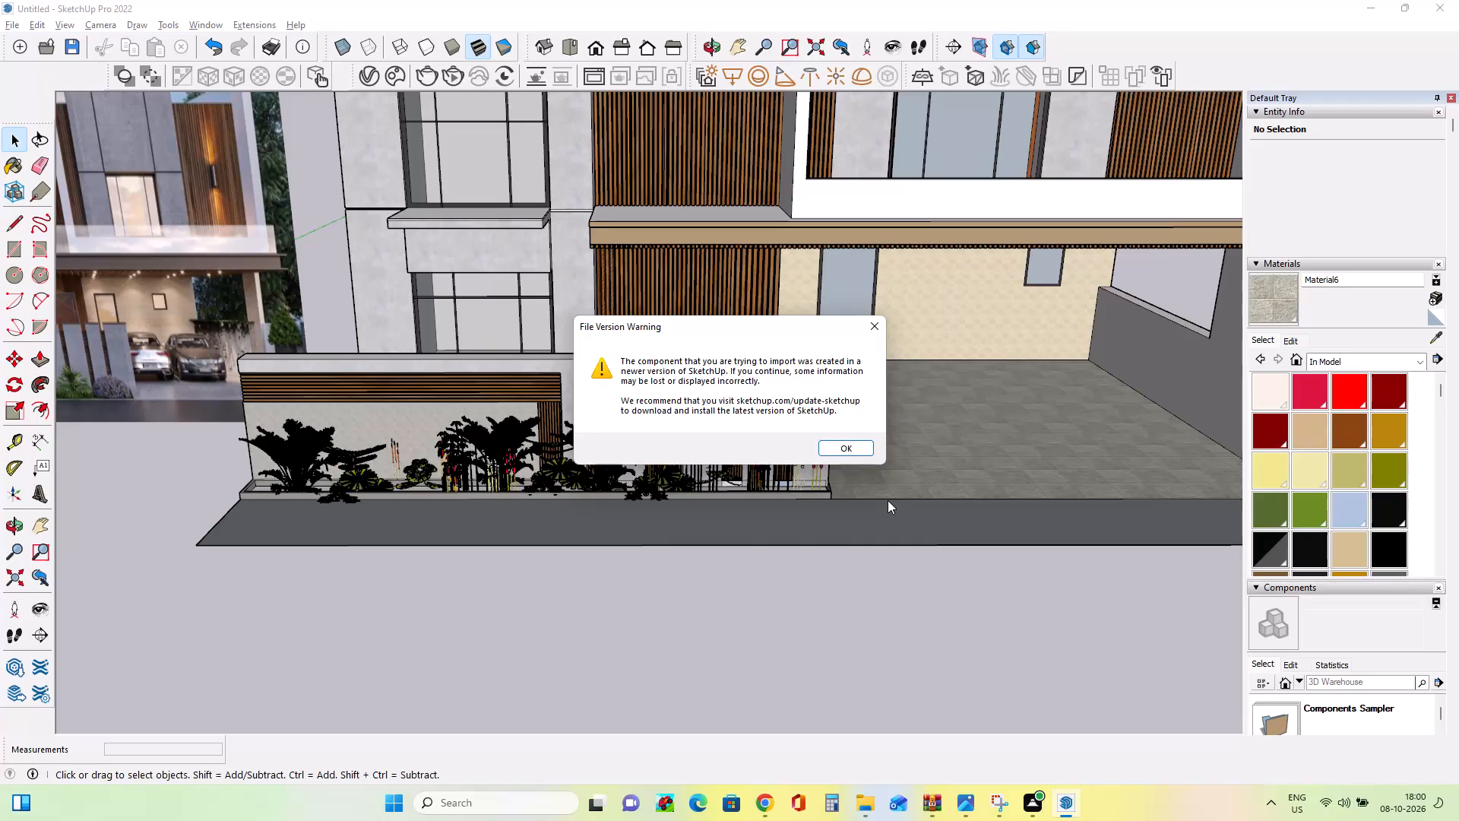
# Place the imported Range Rover on the tiled driveway, facing the street and close to the side boundary wall.
pyautogui.click(862, 450)
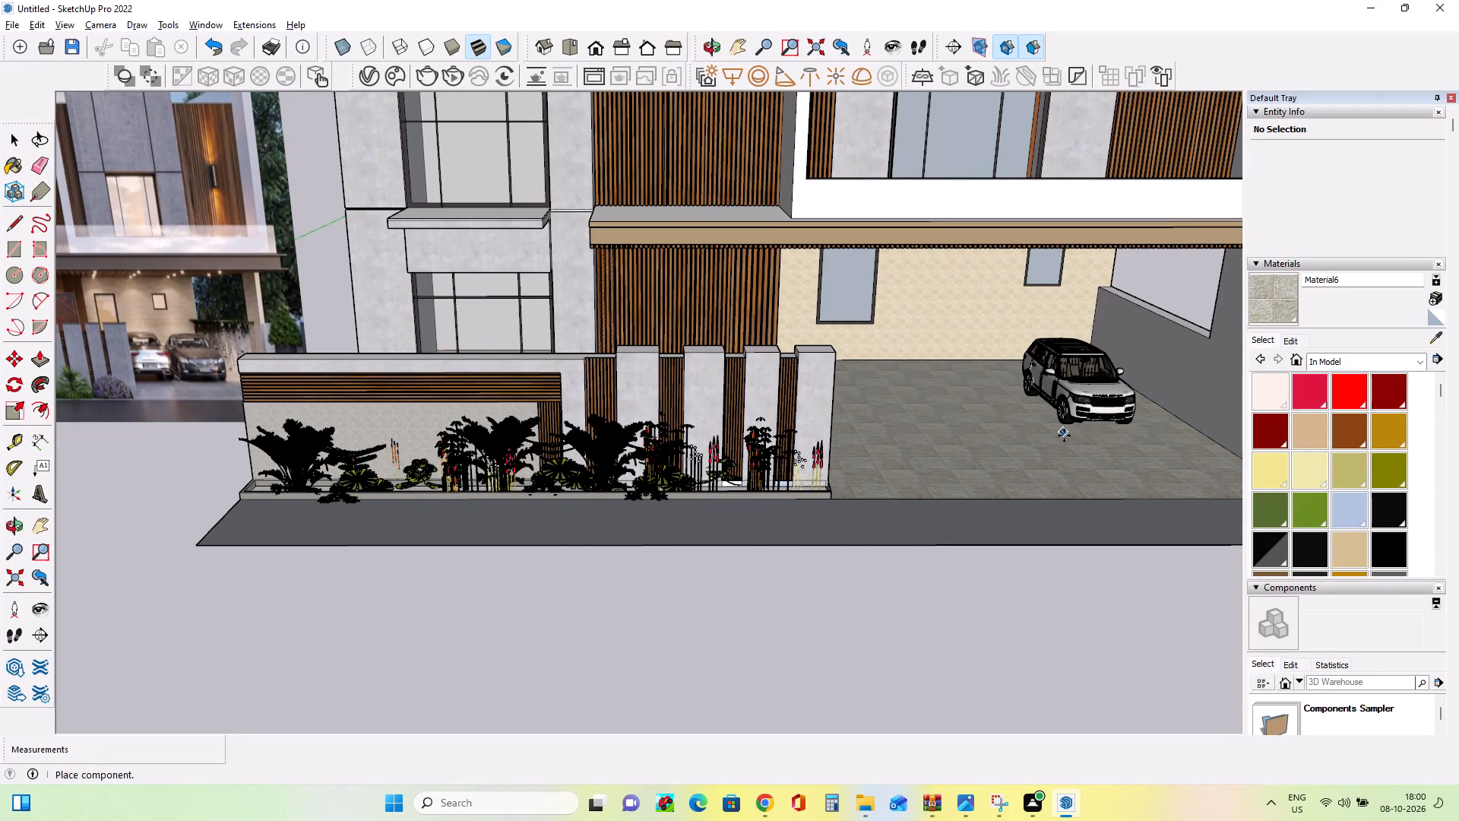
pyautogui.click(1081, 441)
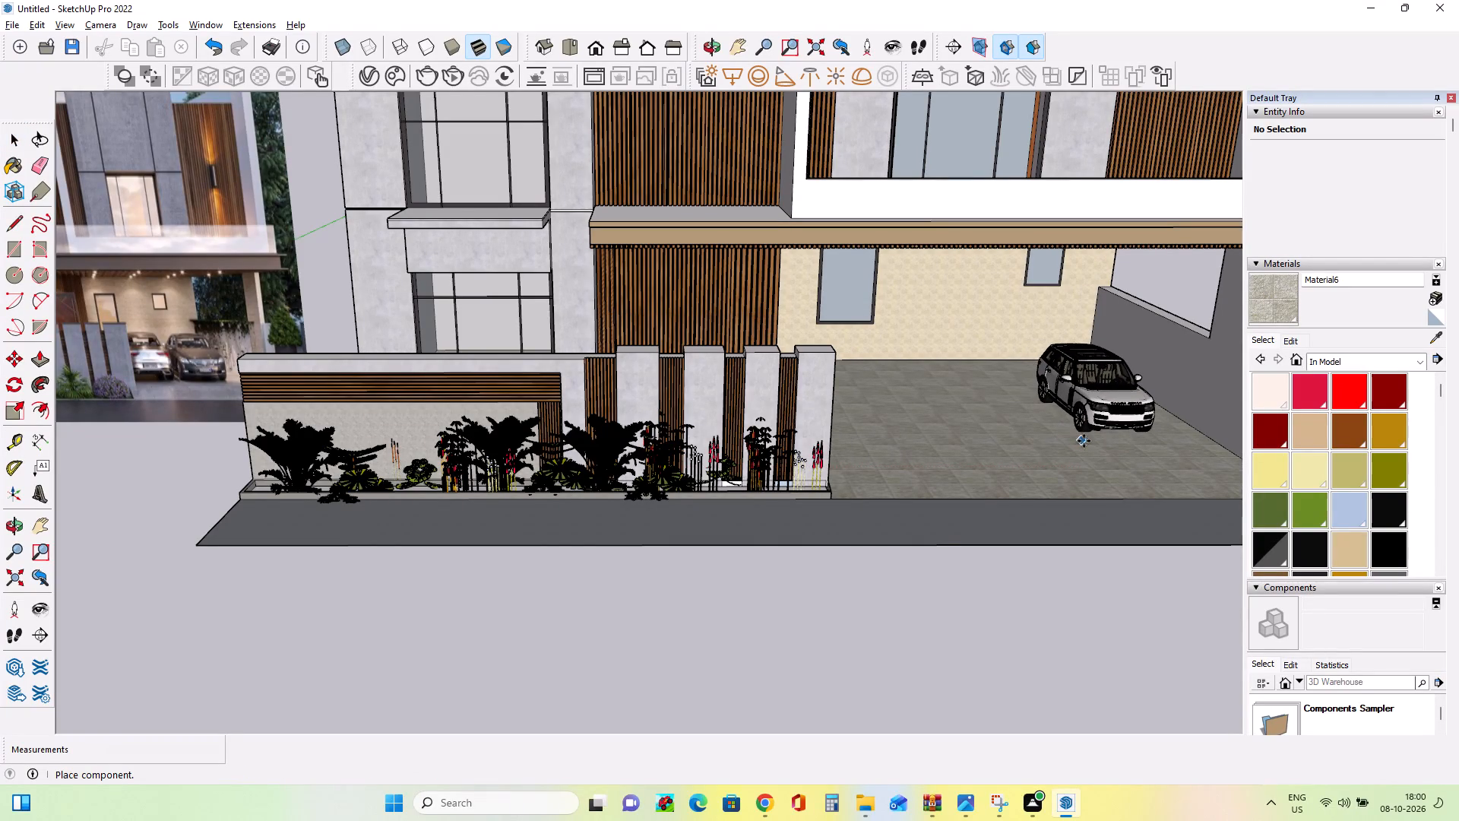
# Scale the Range Rover up, first in height along the blue axis and then in length along the green axis.
pyautogui.click(12, 412)
pyautogui.click(1101, 353)
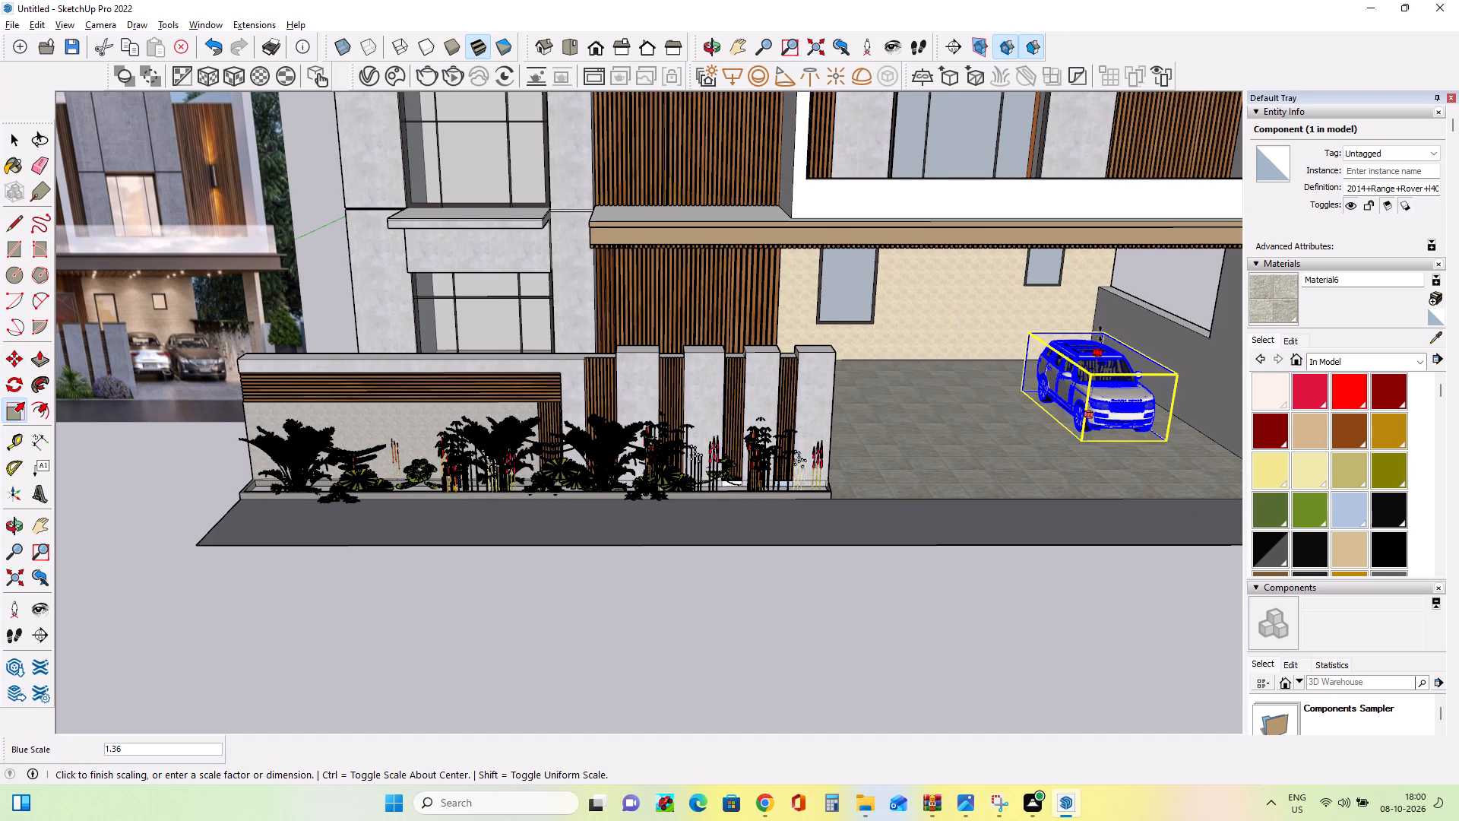
pyautogui.click(1100, 345)
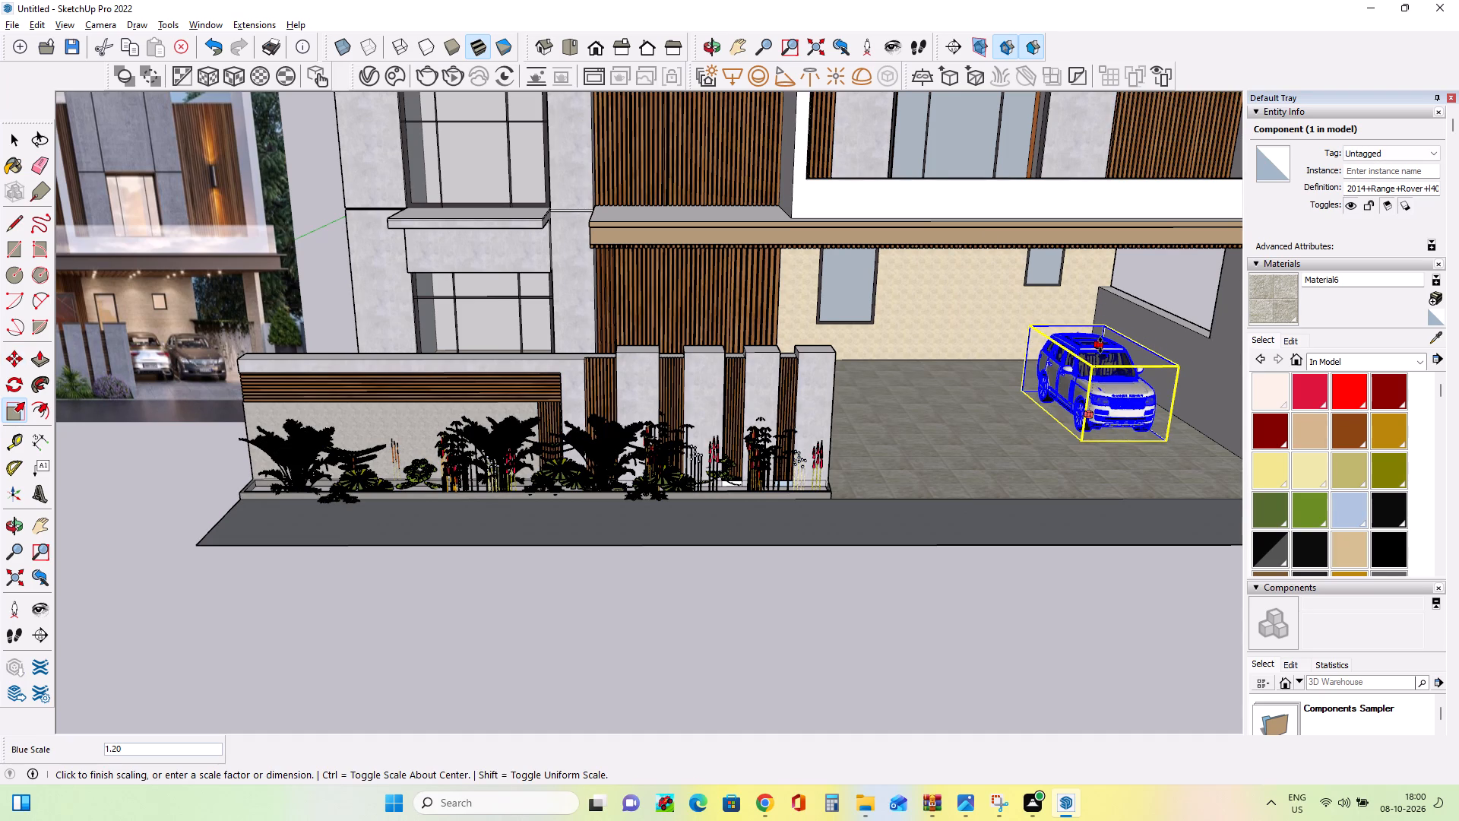
pyautogui.click(1128, 404)
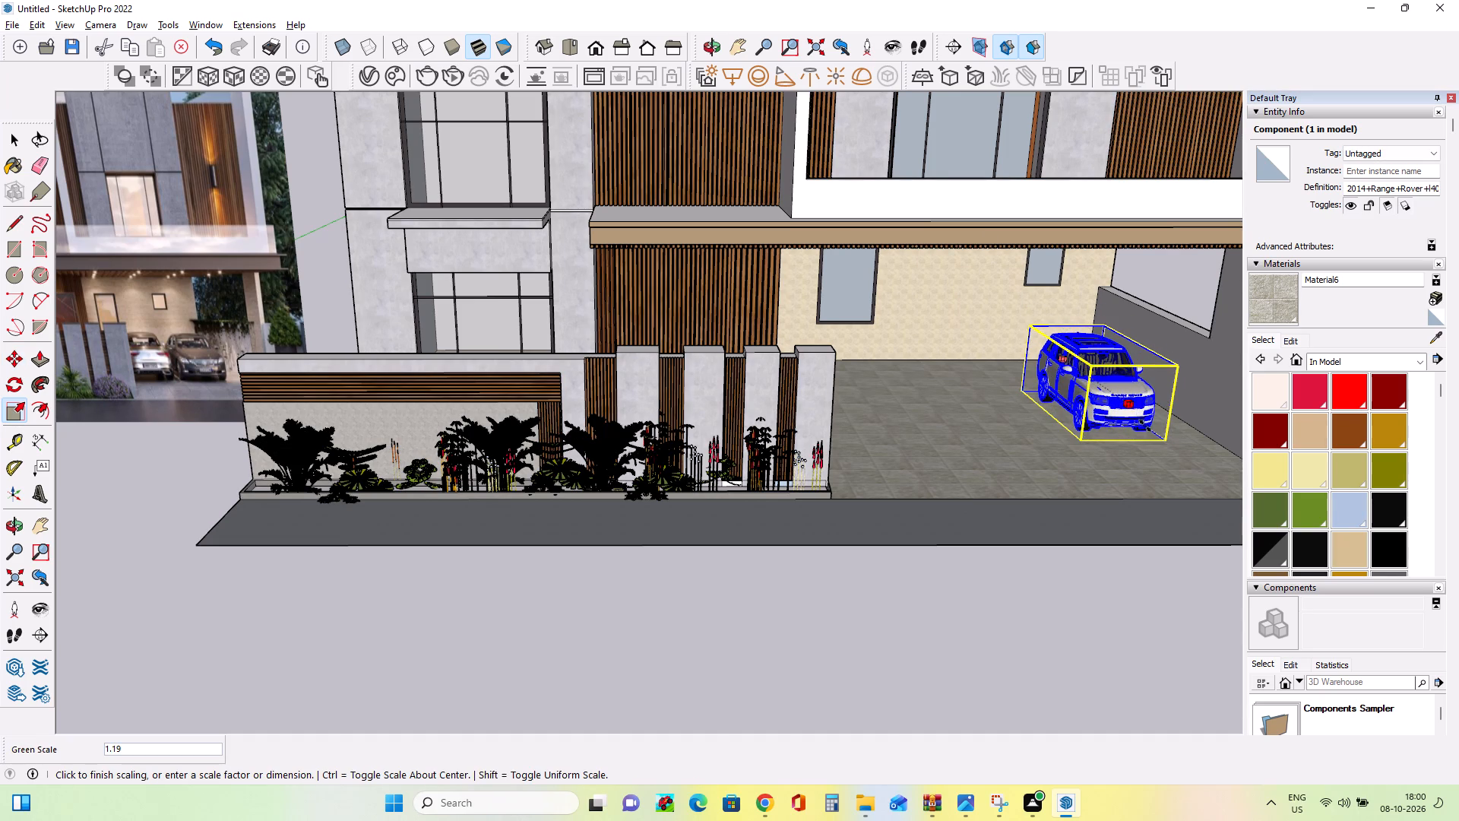
pyautogui.click(1148, 434)
pyautogui.moveTo(964, 407); pyautogui.dragTo(924, 350, button='middle')
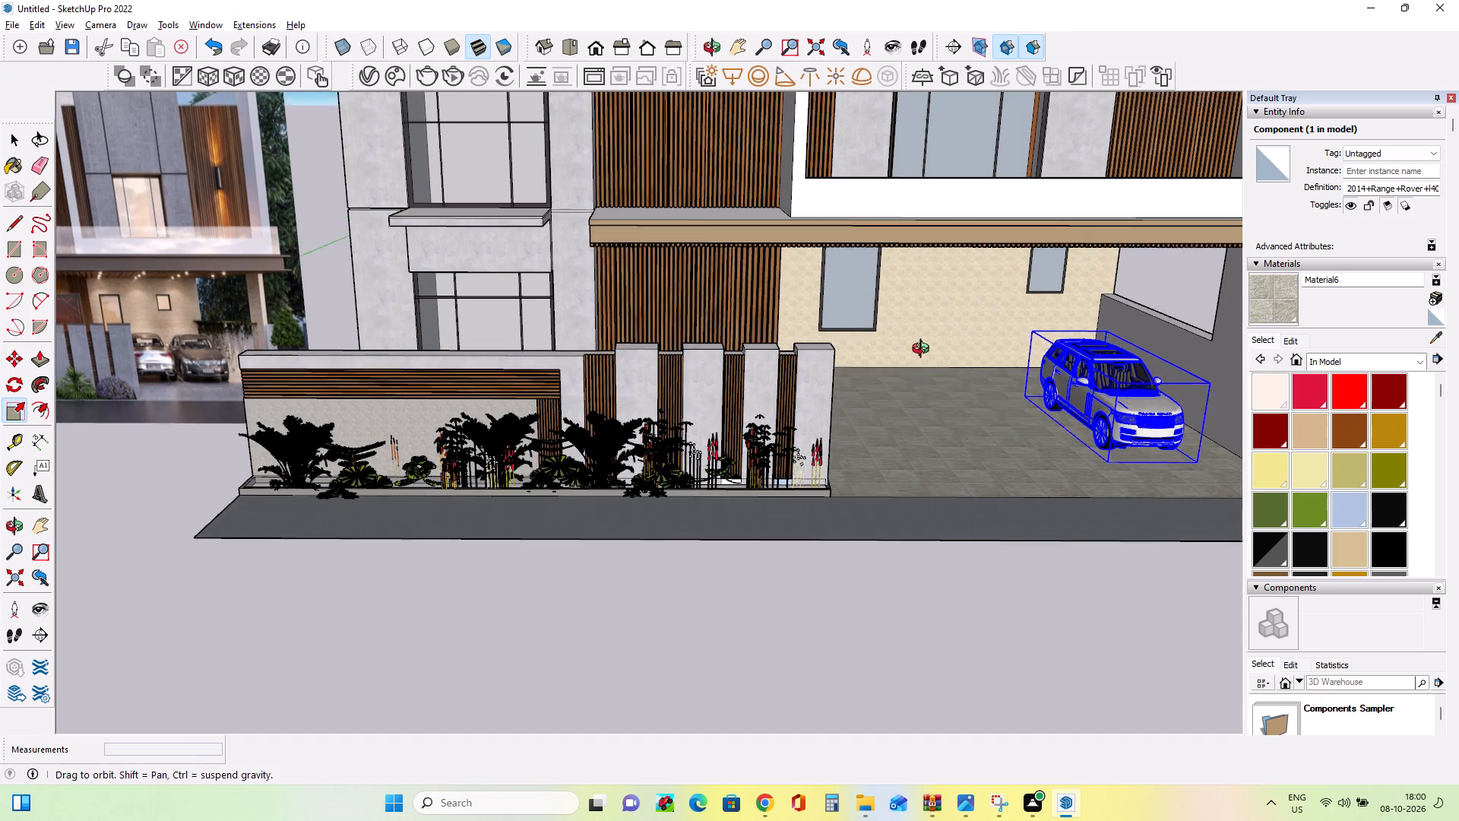
pyautogui.moveTo(924, 350); pyautogui.dragTo(872, 334, button='middle')
pyautogui.scroll(-3, 957, 399)
pyautogui.moveTo(1091, 407); pyautogui.dragTo(1112, 465, button='middle')
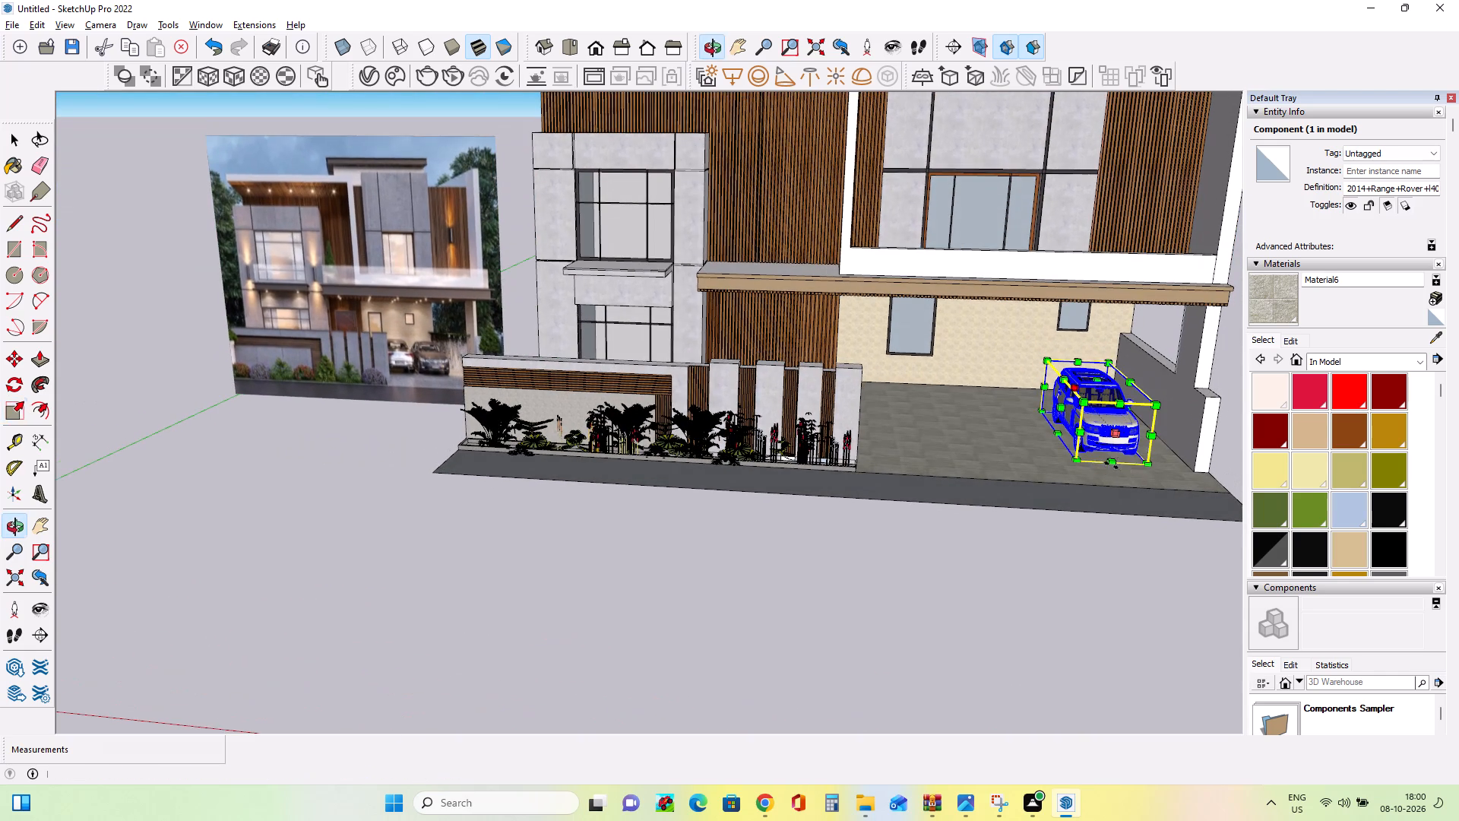
pyautogui.click(11, 143)
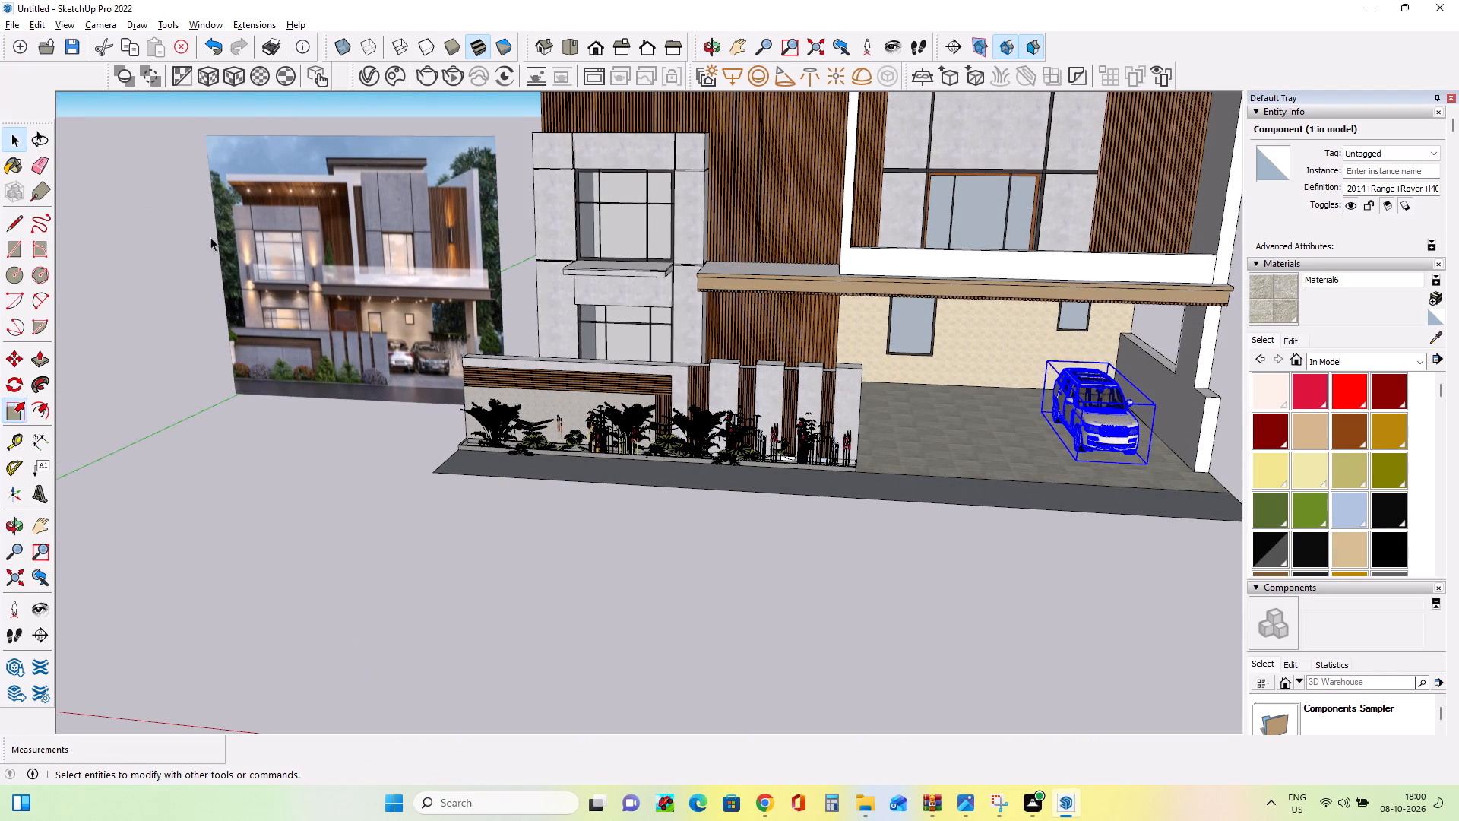
pyautogui.click(220, 246)
# Import the downloaded Plant+2 file and place the trailing plant on top of the low wall beside the driveway.
pyautogui.moveTo(254, 327); pyautogui.dragTo(283, 358, button='middle')
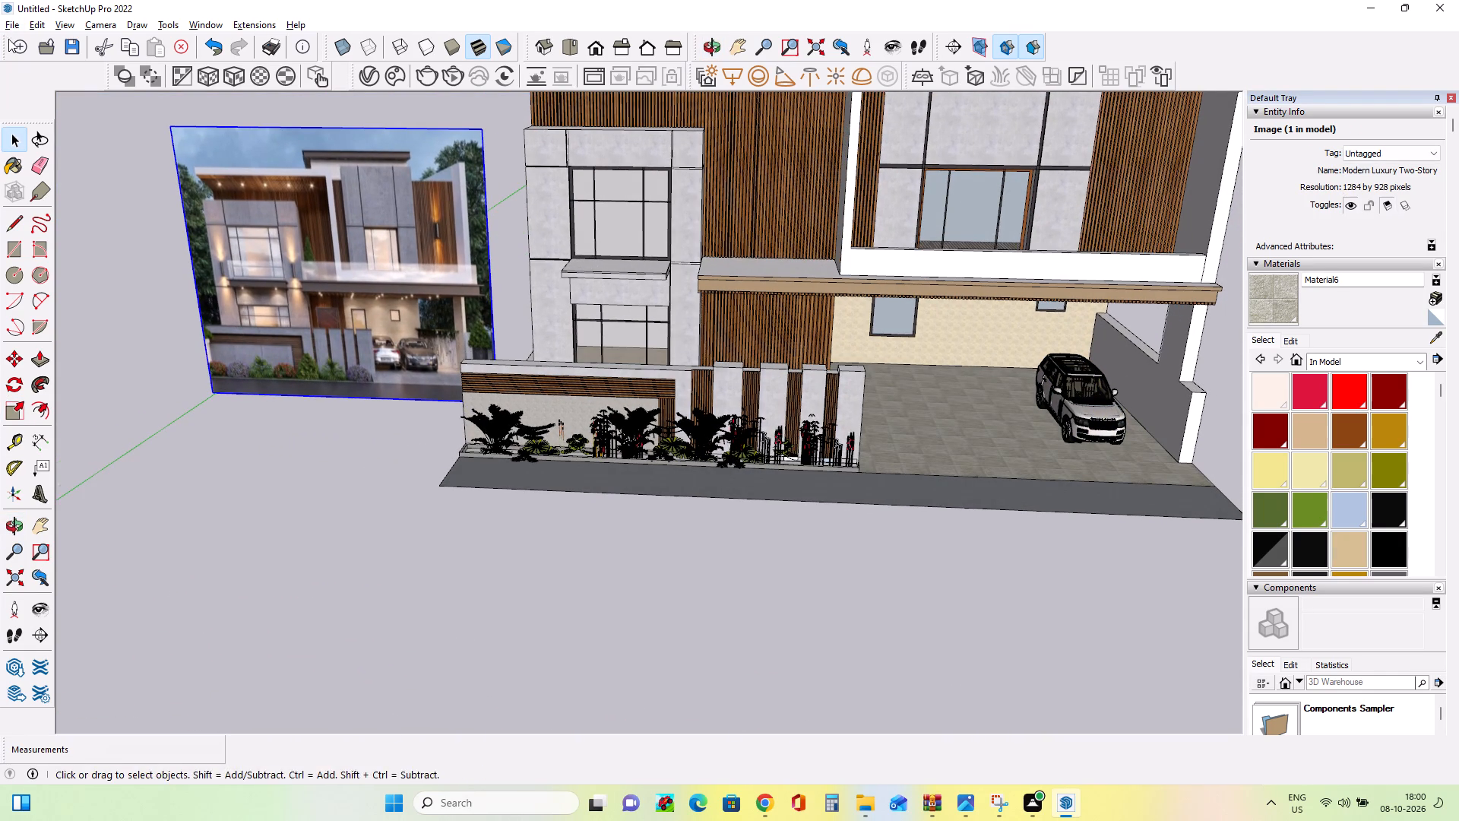
pyautogui.click(13, 24)
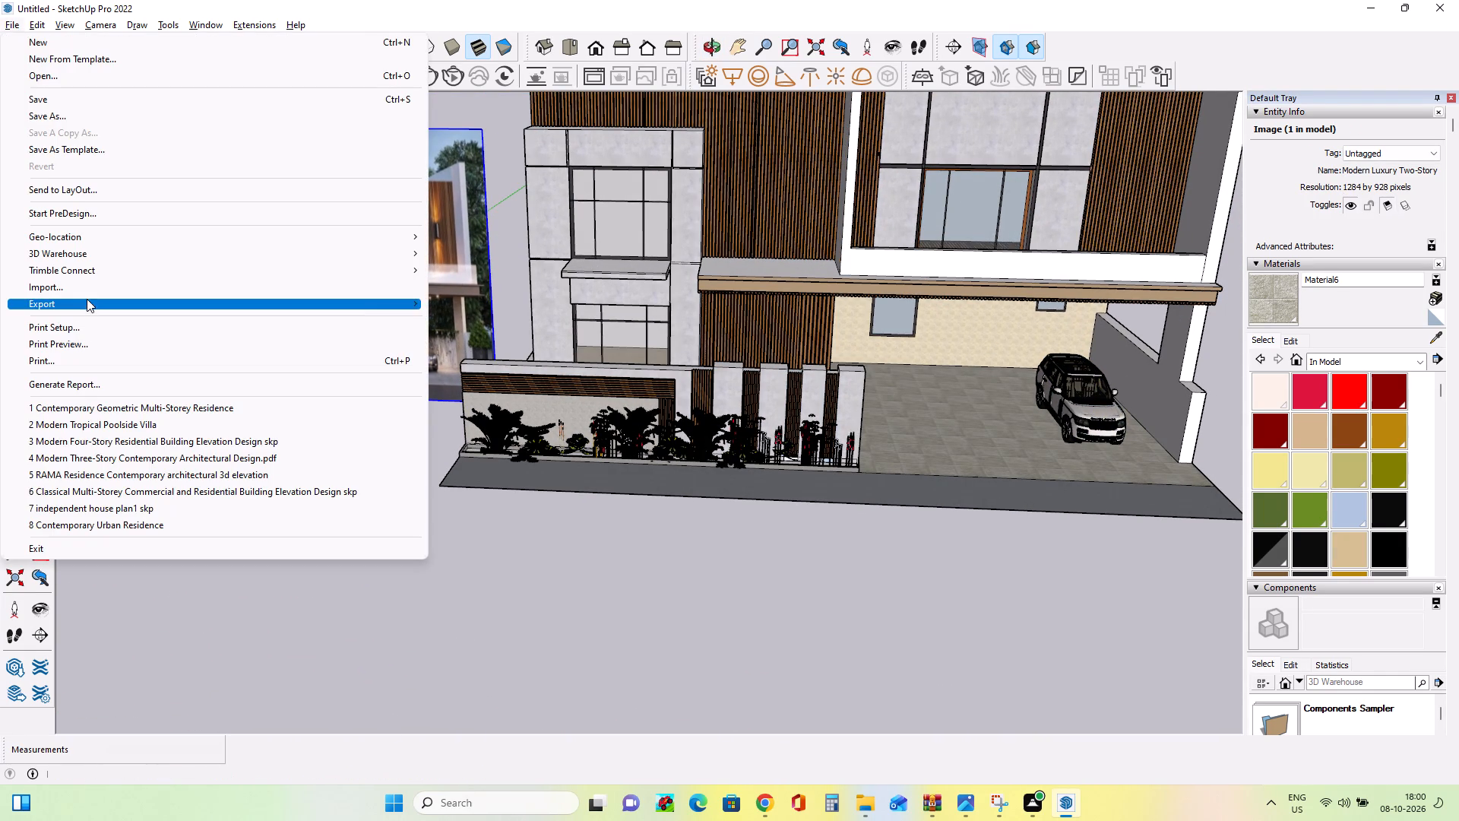
pyautogui.click(87, 295)
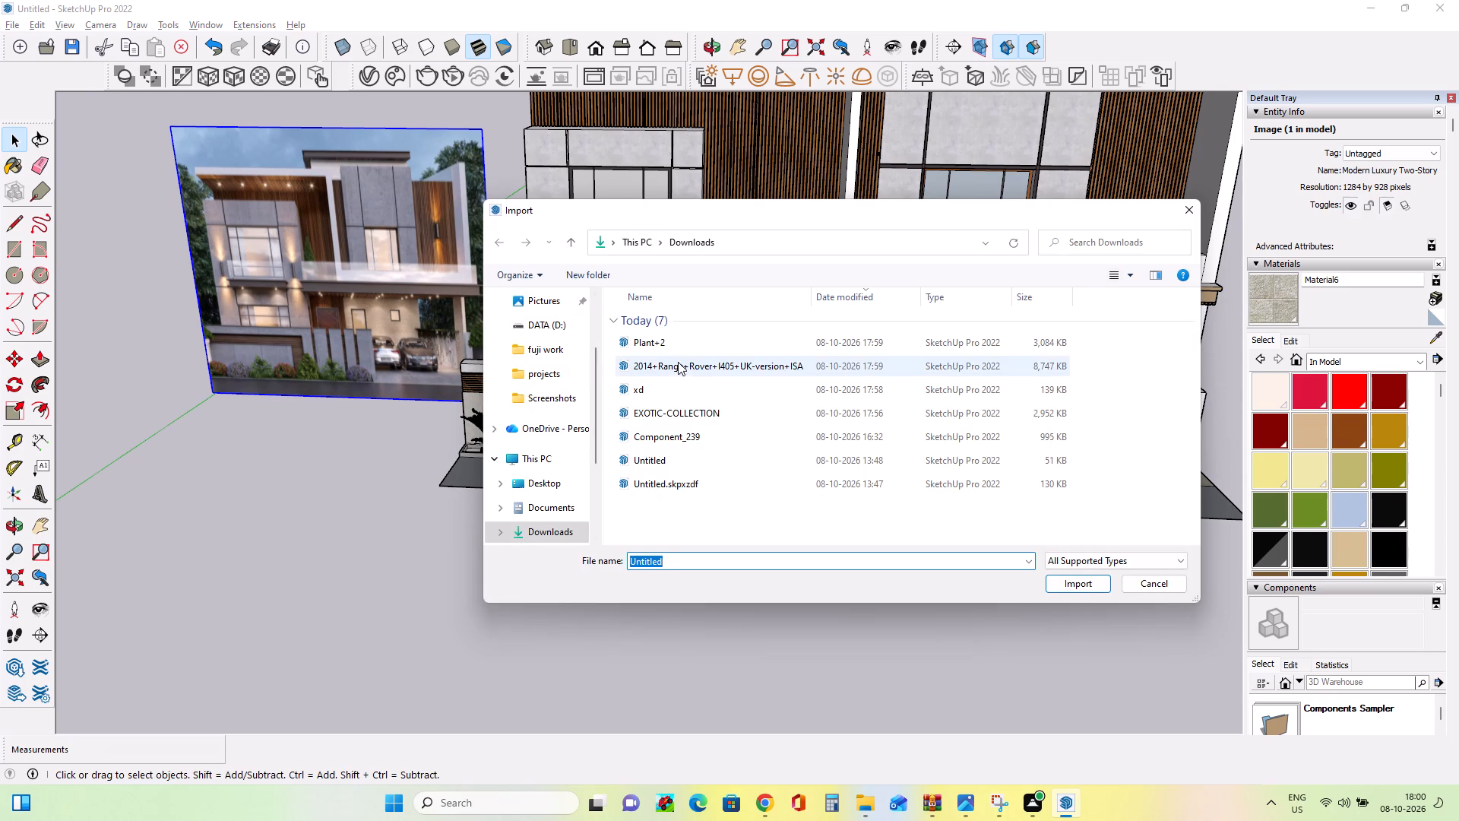
pyautogui.click(681, 341)
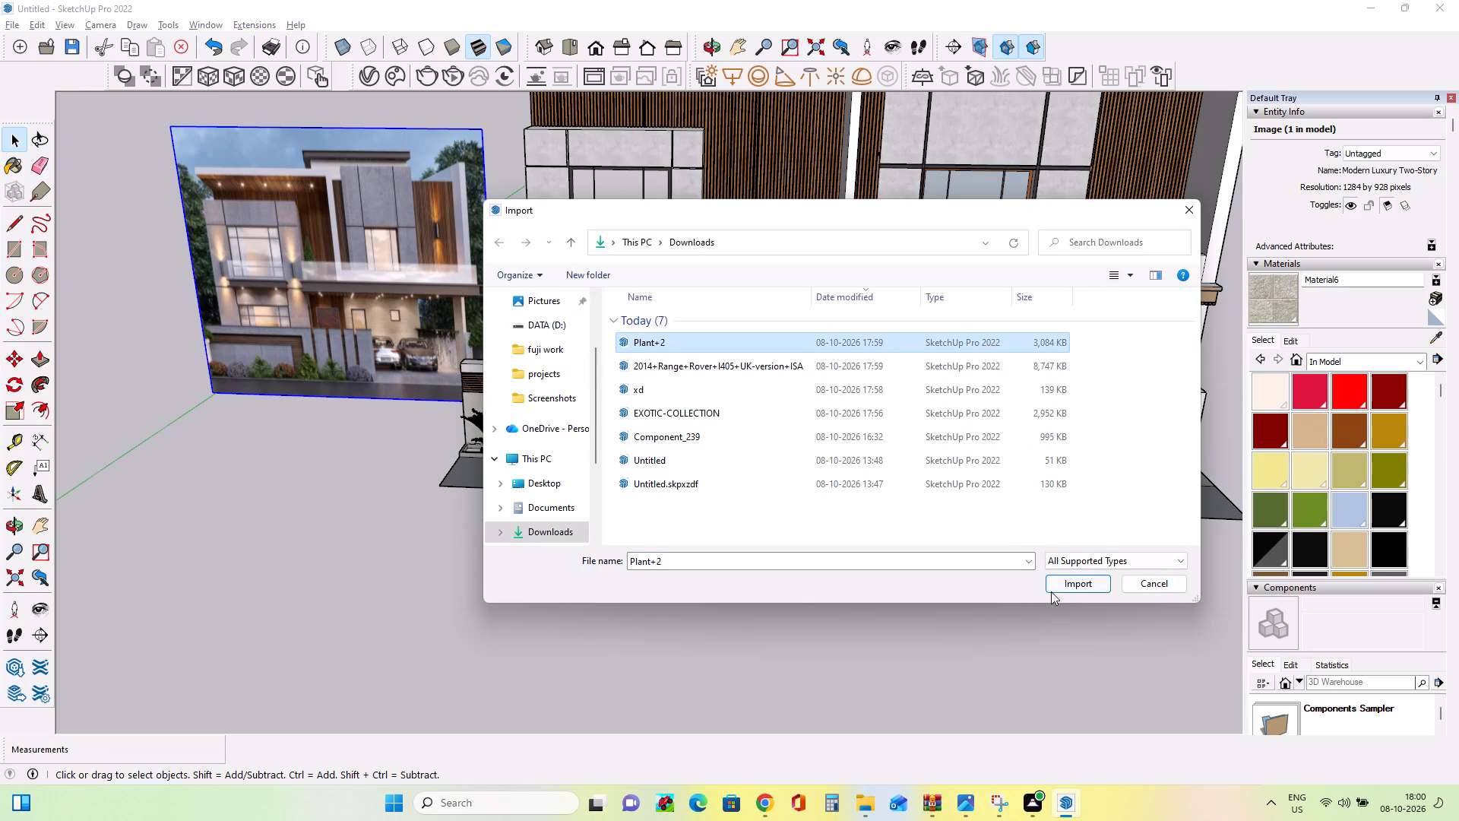
pyautogui.click(1058, 589)
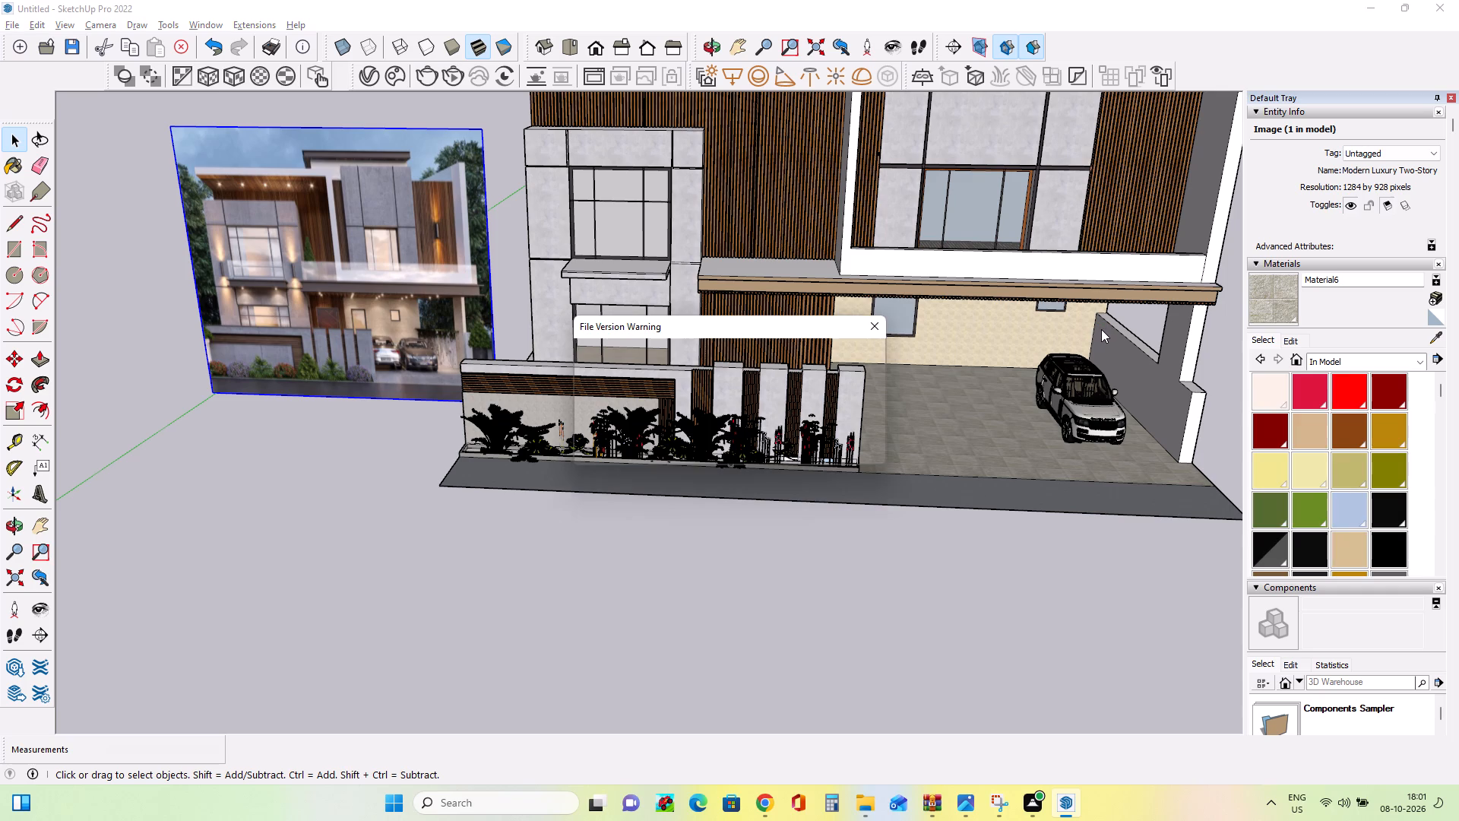
pyautogui.click(869, 451)
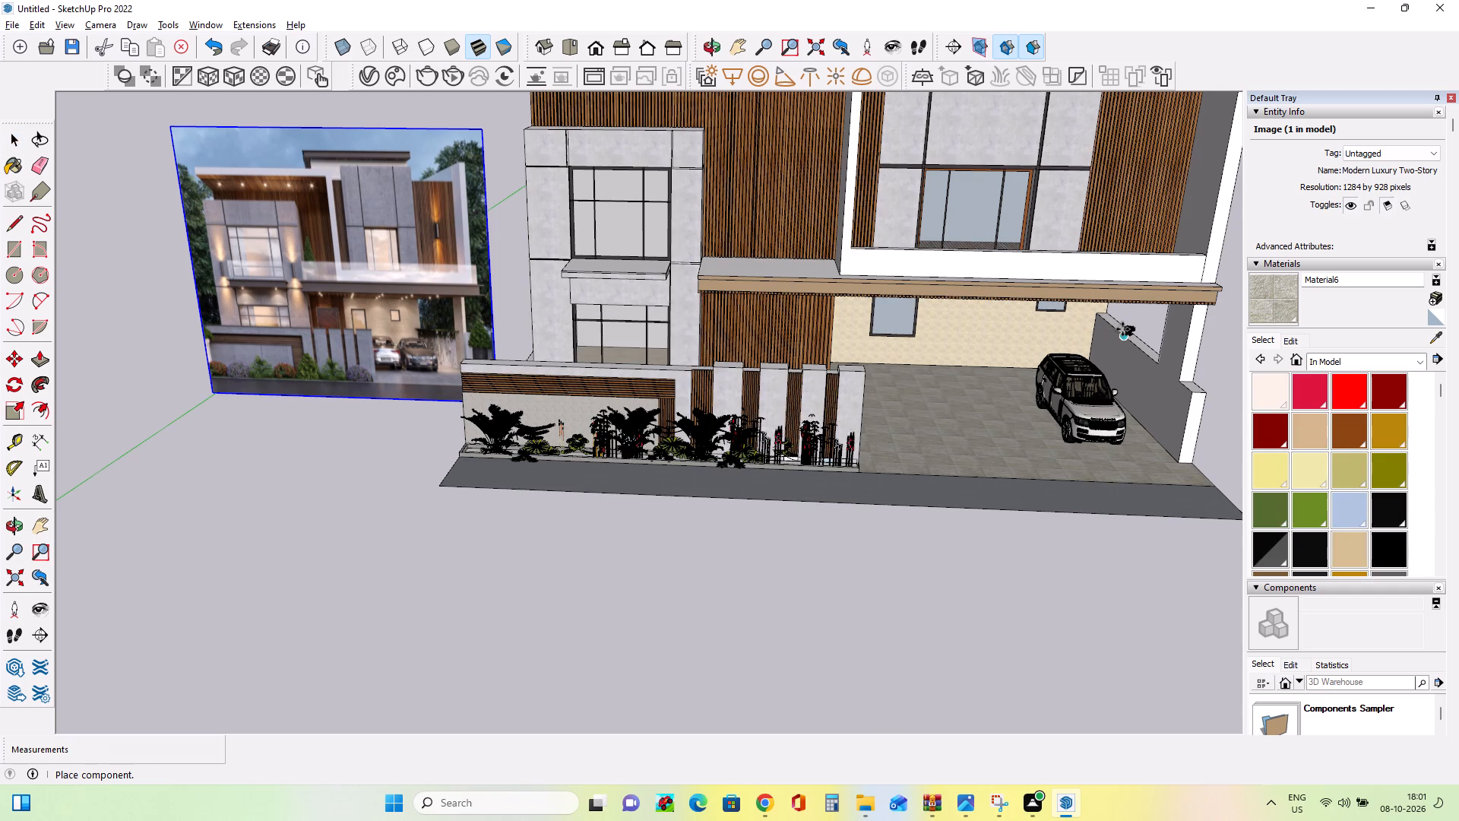
pyautogui.click(1122, 329)
# Rotate the trailing plant horizontally by about 93 degrees around a point on top of the side wall.
pyautogui.scroll(5, 1131, 338)
pyautogui.scroll(-1, 1131, 338)
pyautogui.scroll(9, 1131, 338)
pyautogui.scroll(-1, 1131, 336)
pyautogui.scroll(3, 1131, 336)
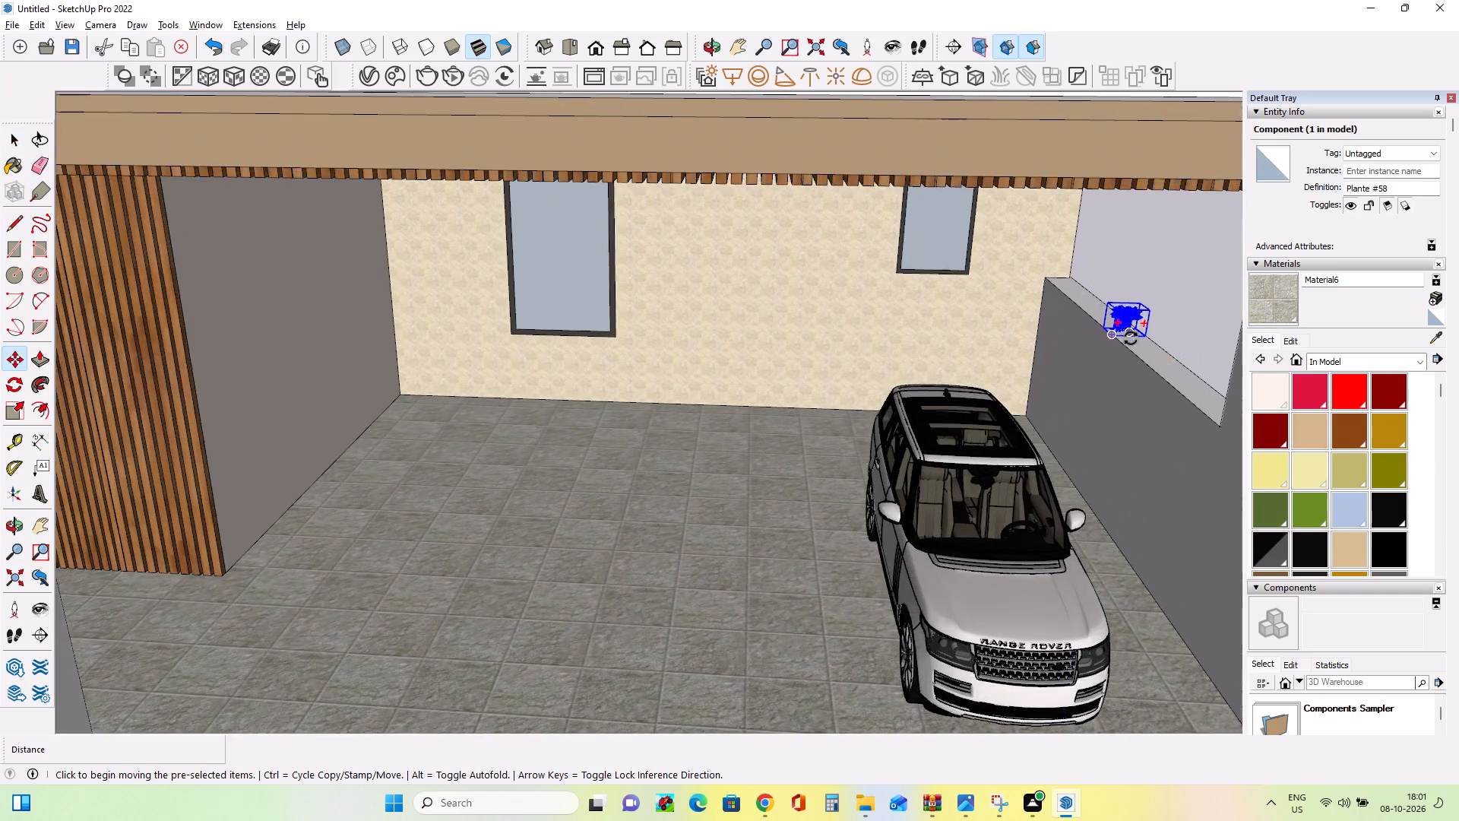
pyautogui.scroll(10, 1131, 338)
pyautogui.scroll(-1, 1121, 350)
pyautogui.scroll(15, 1121, 350)
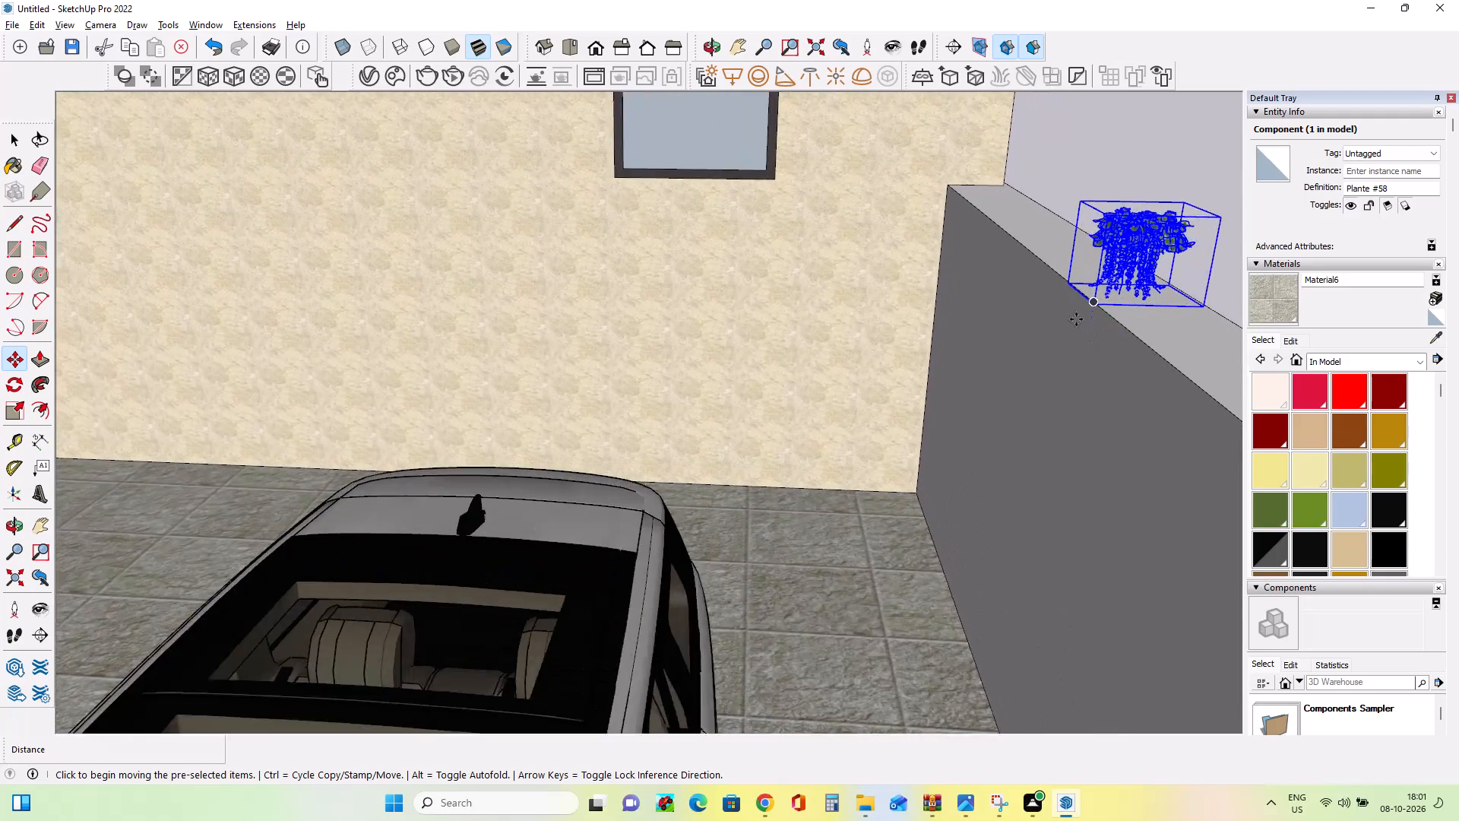
pyautogui.scroll(5, 1076, 319)
pyautogui.scroll(-7, 1038, 299)
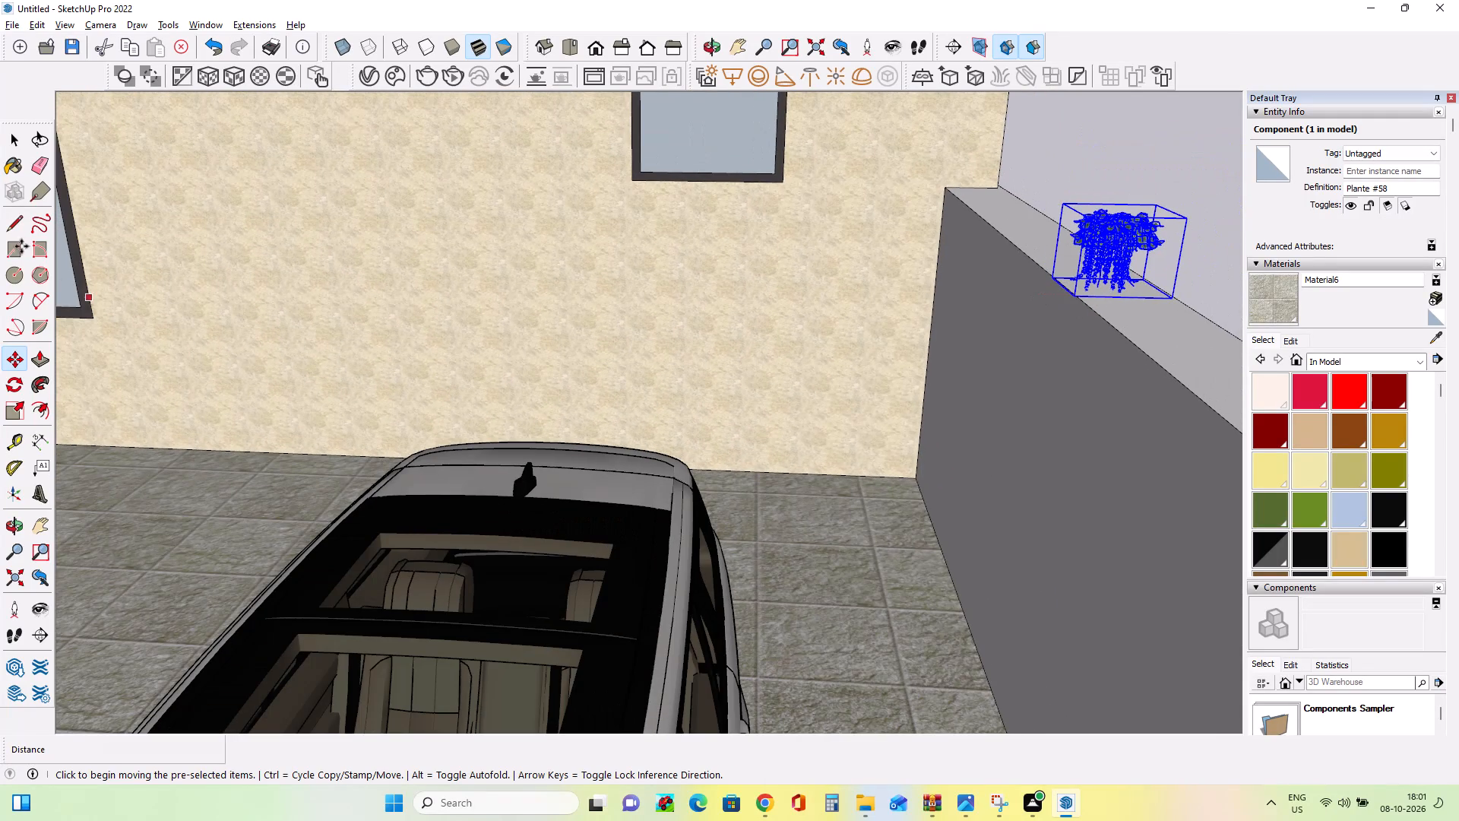
pyautogui.click(16, 378)
pyautogui.click(1163, 325)
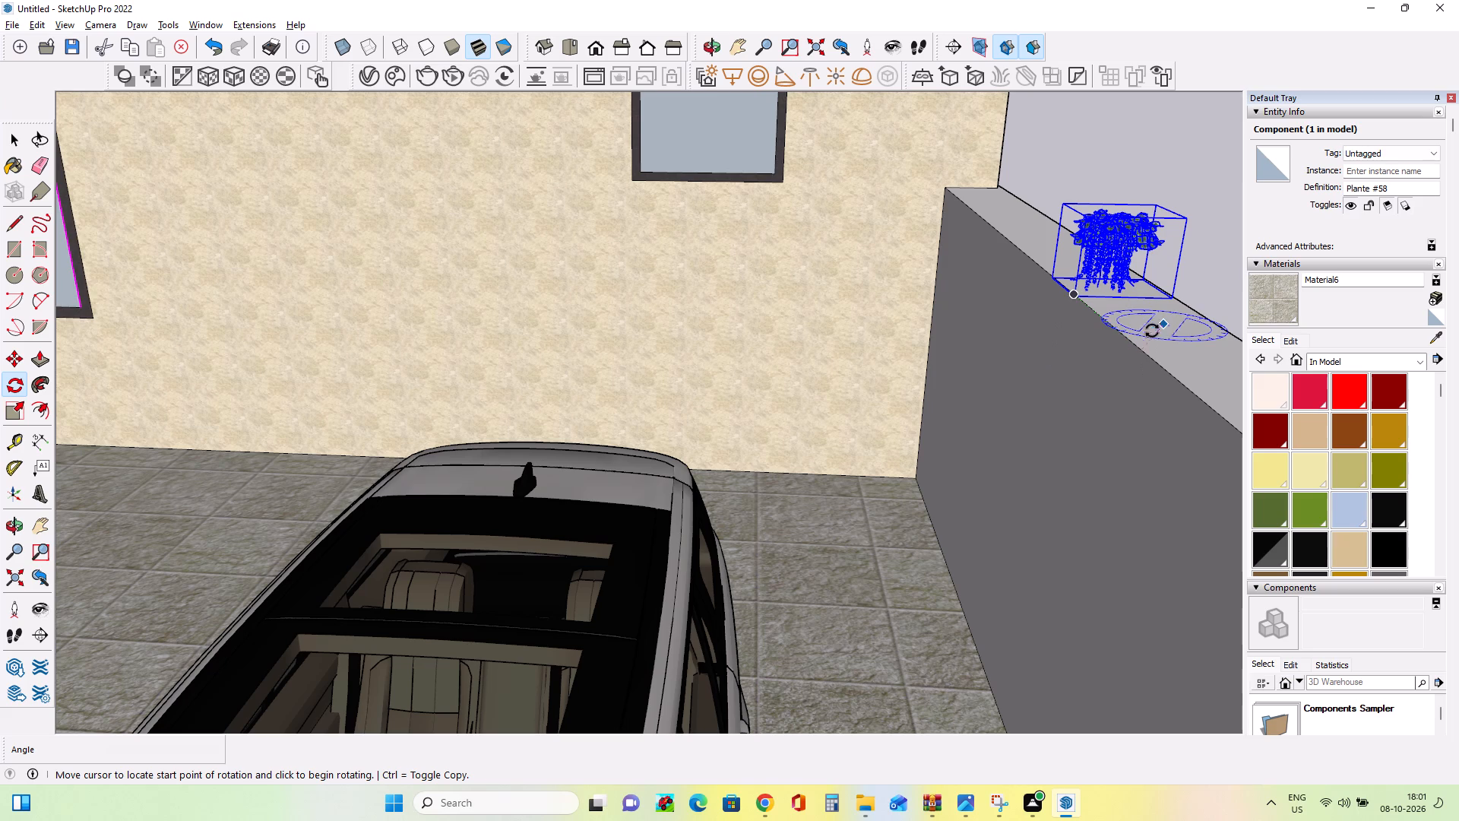
pyautogui.click(1104, 343)
pyautogui.scroll(-9, 1093, 294)
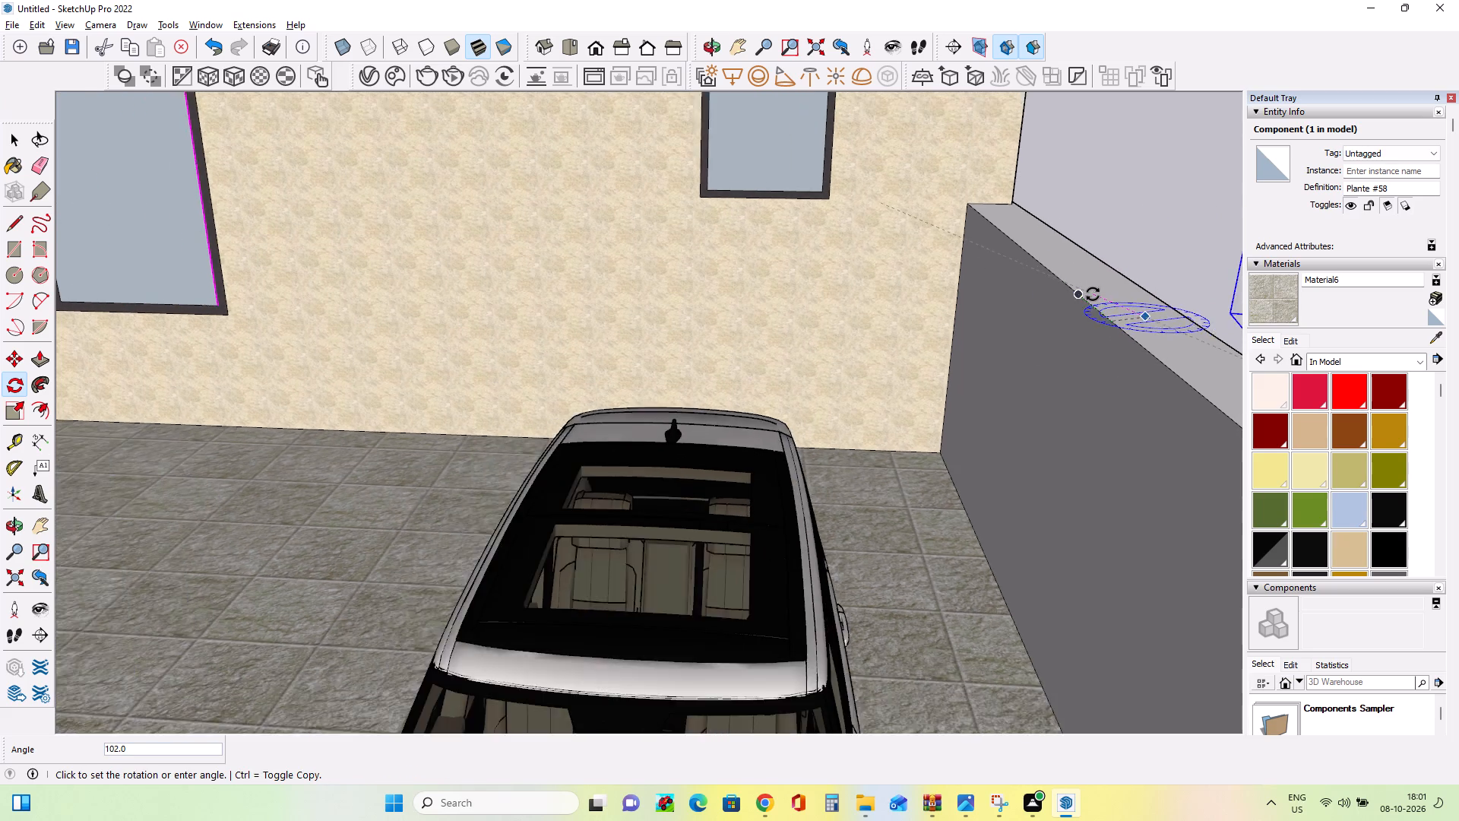
pyautogui.scroll(-8, 1093, 294)
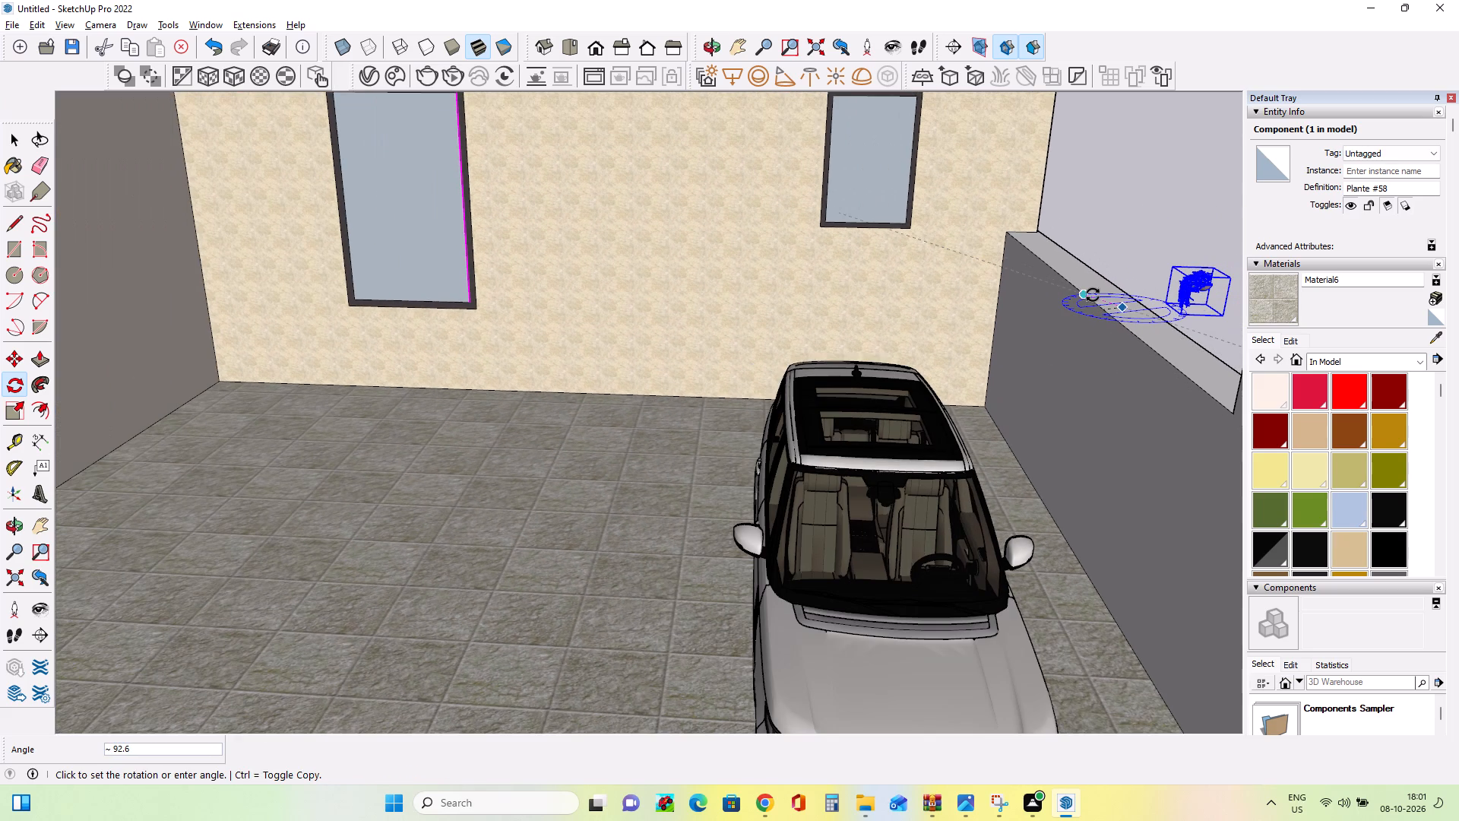
pyautogui.click(1093, 295)
# Stretch the trailing plant along the red axis to a scale of about 3.0.
pyautogui.scroll(3, 1206, 302)
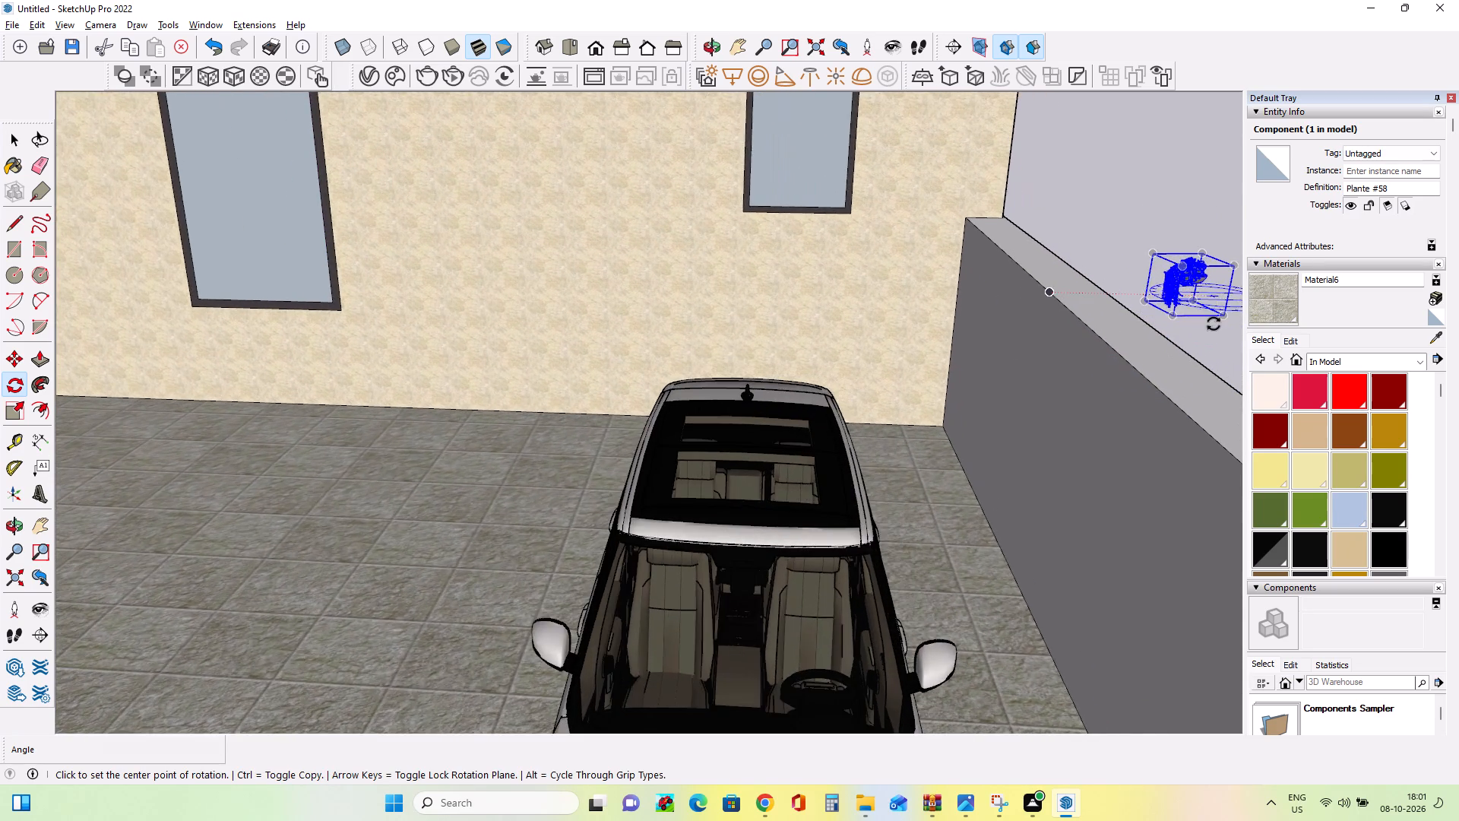
pyautogui.scroll(7, 1214, 324)
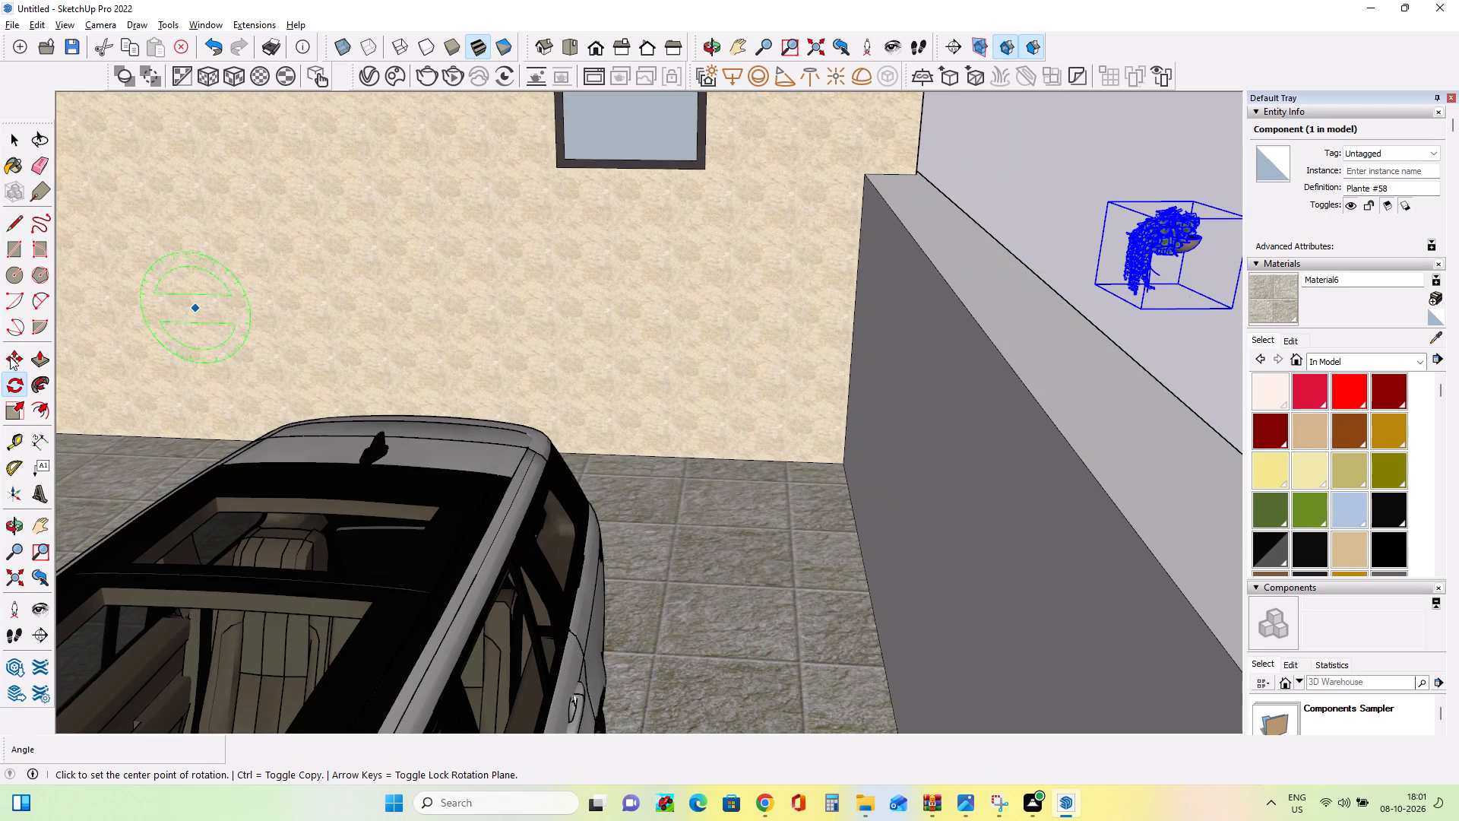
pyautogui.click(20, 404)
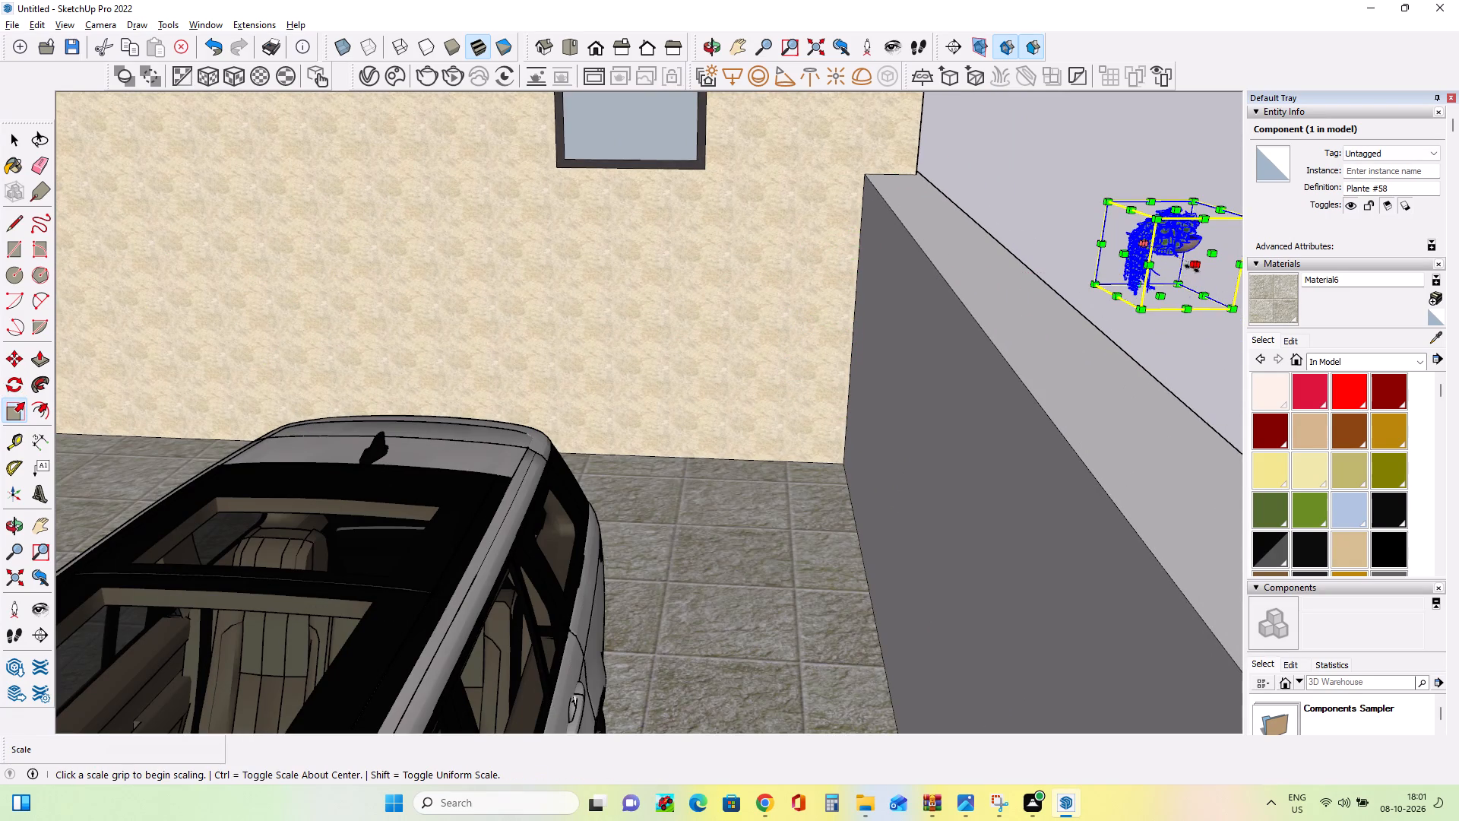
pyautogui.click(1192, 268)
pyautogui.scroll(-2, 1178, 302)
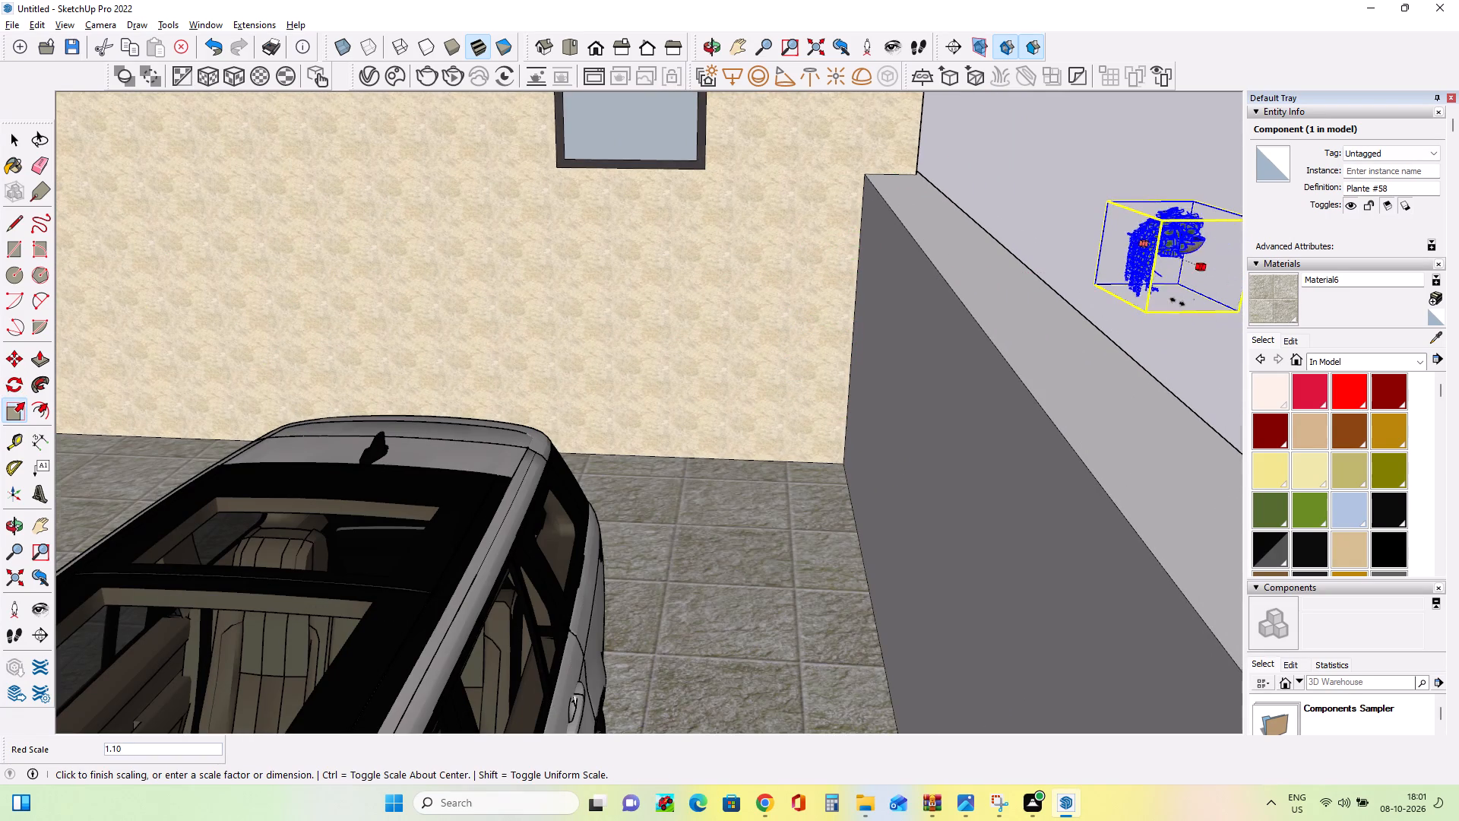
pyautogui.scroll(-5, 1178, 302)
pyautogui.click(1210, 353)
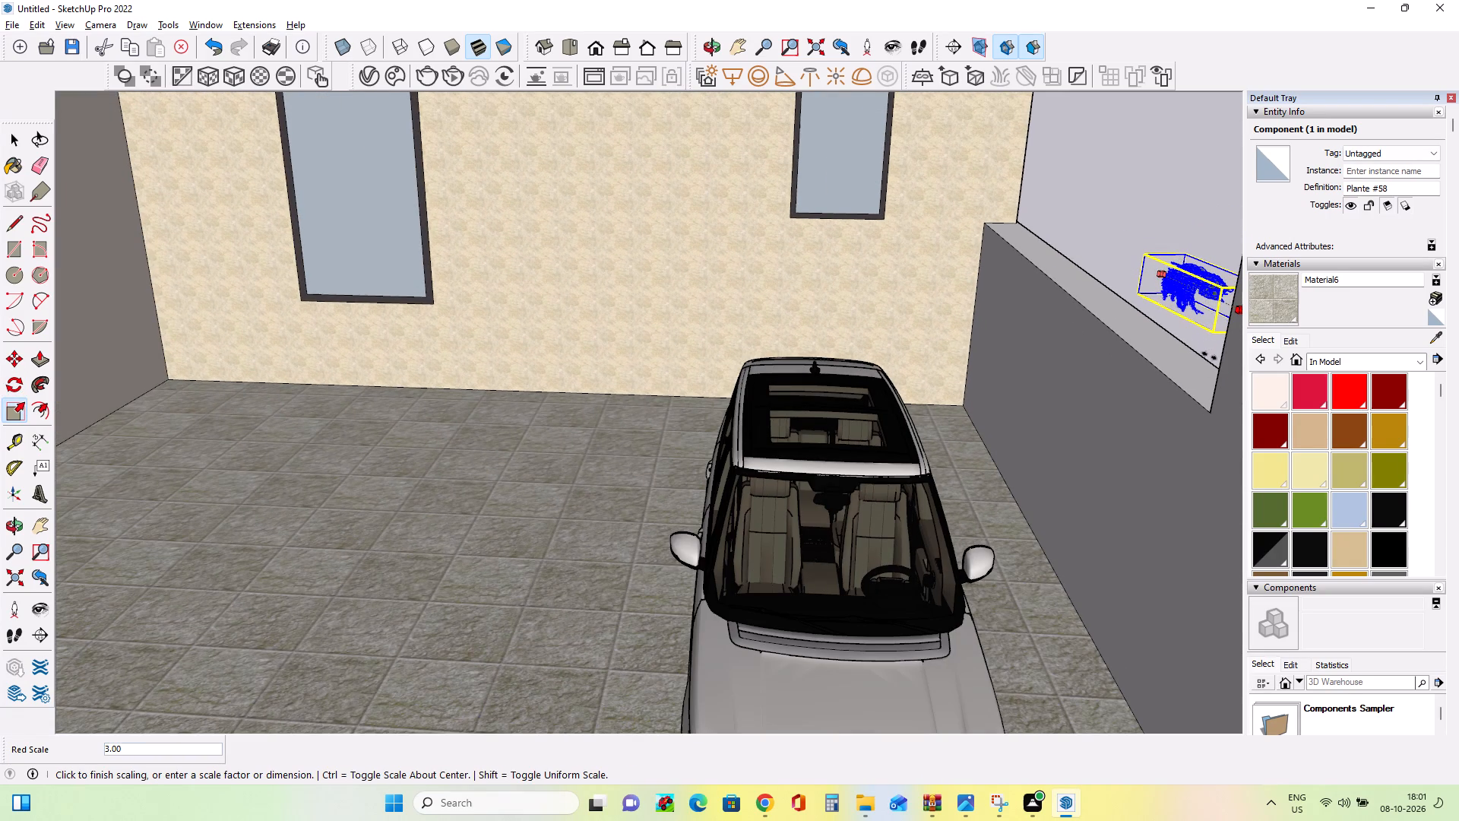
# Rotate the stretched plant horizontally by about 182 degrees around a point on the side wall's upper edge.
pyautogui.moveTo(1144, 362); pyautogui.dragTo(1184, 447, button='middle')
pyautogui.moveTo(1185, 449); pyautogui.dragTo(1187, 458, button='middle')
pyautogui.moveTo(1100, 451); pyautogui.dragTo(1134, 303, button='middle')
pyautogui.moveTo(1154, 406); pyautogui.dragTo(1160, 438, button='middle')
pyautogui.click(14, 389)
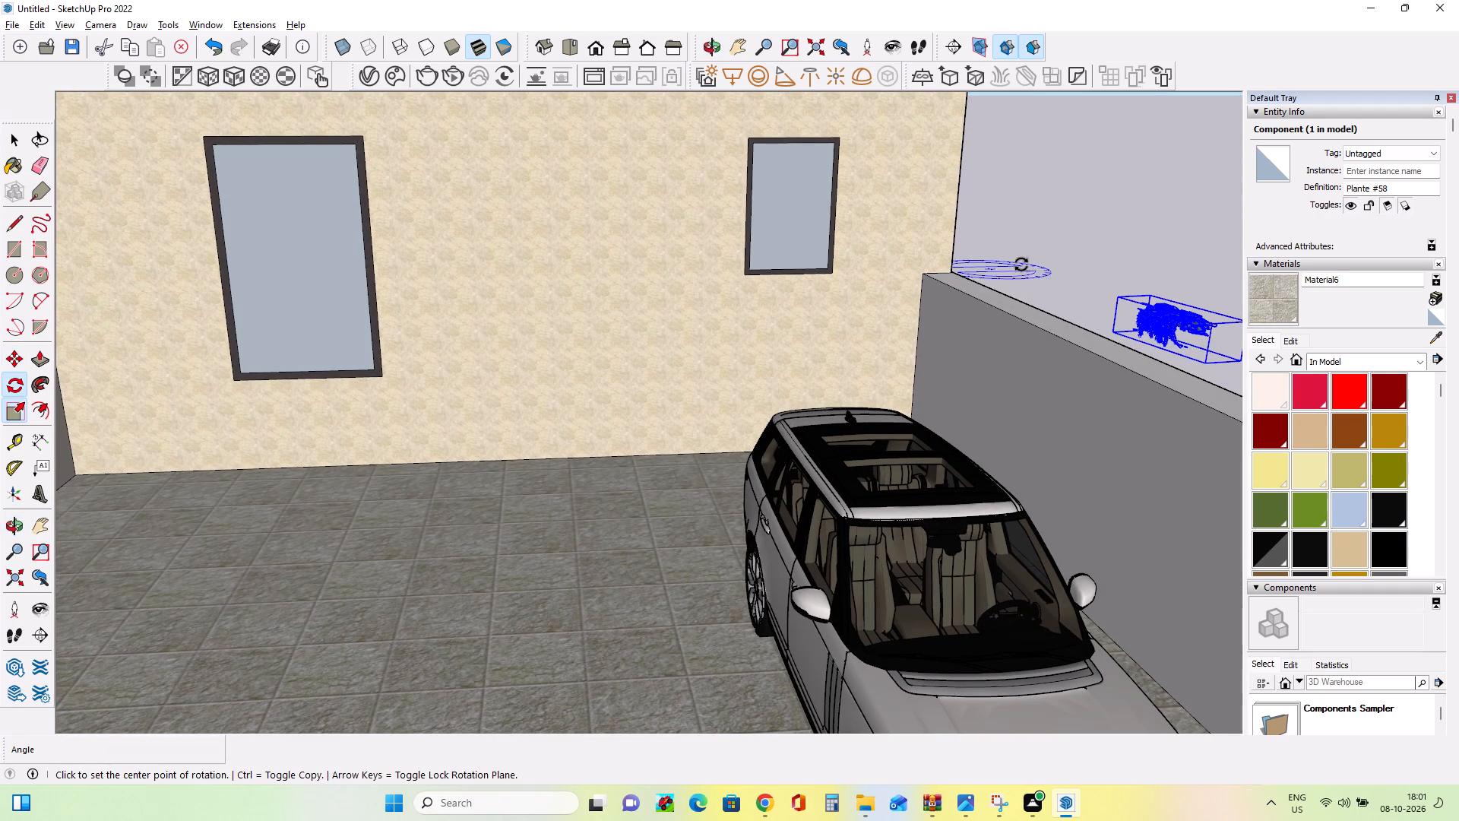
pyautogui.click(1048, 277)
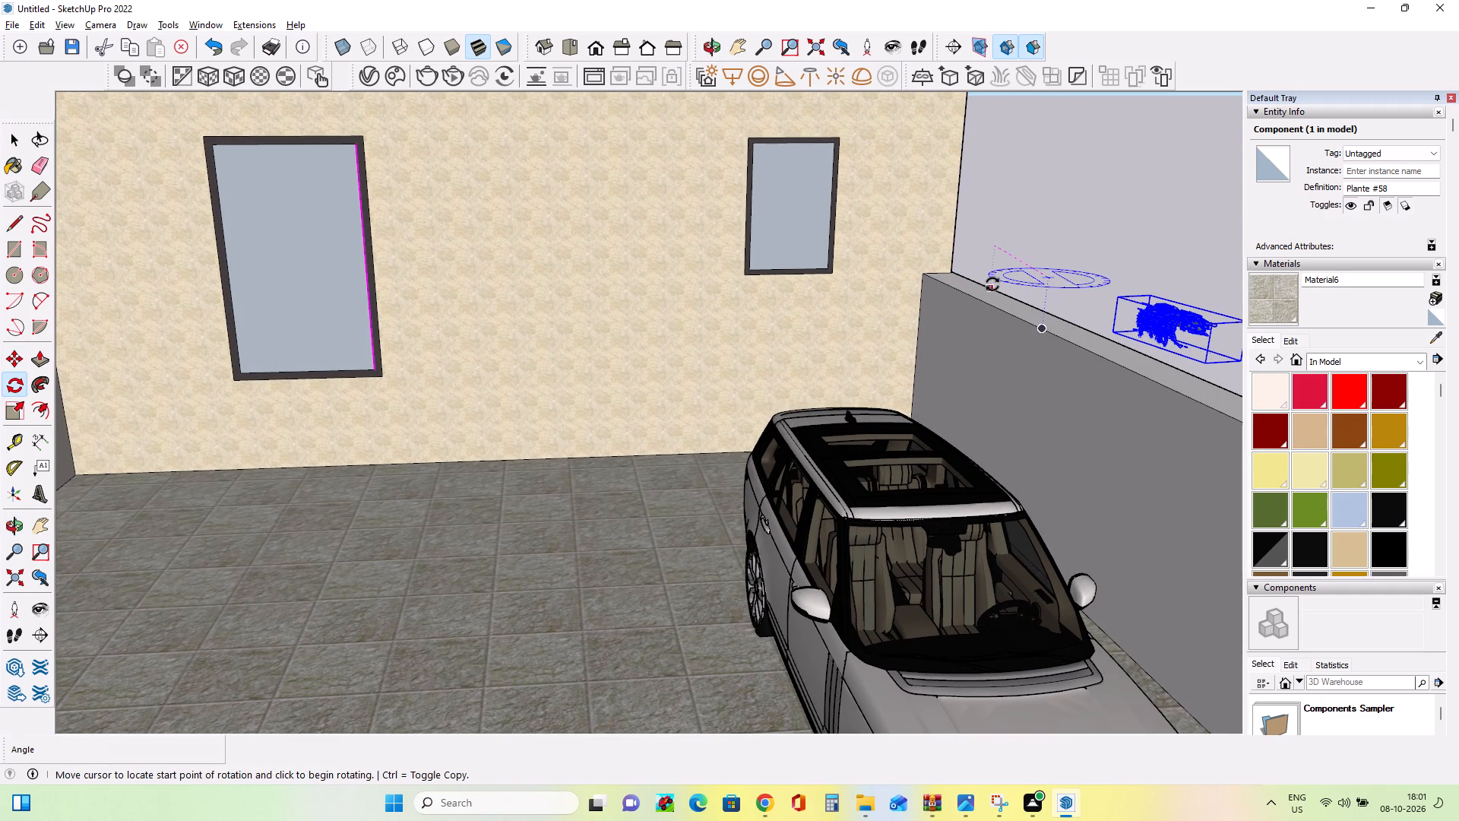
pyautogui.click(992, 284)
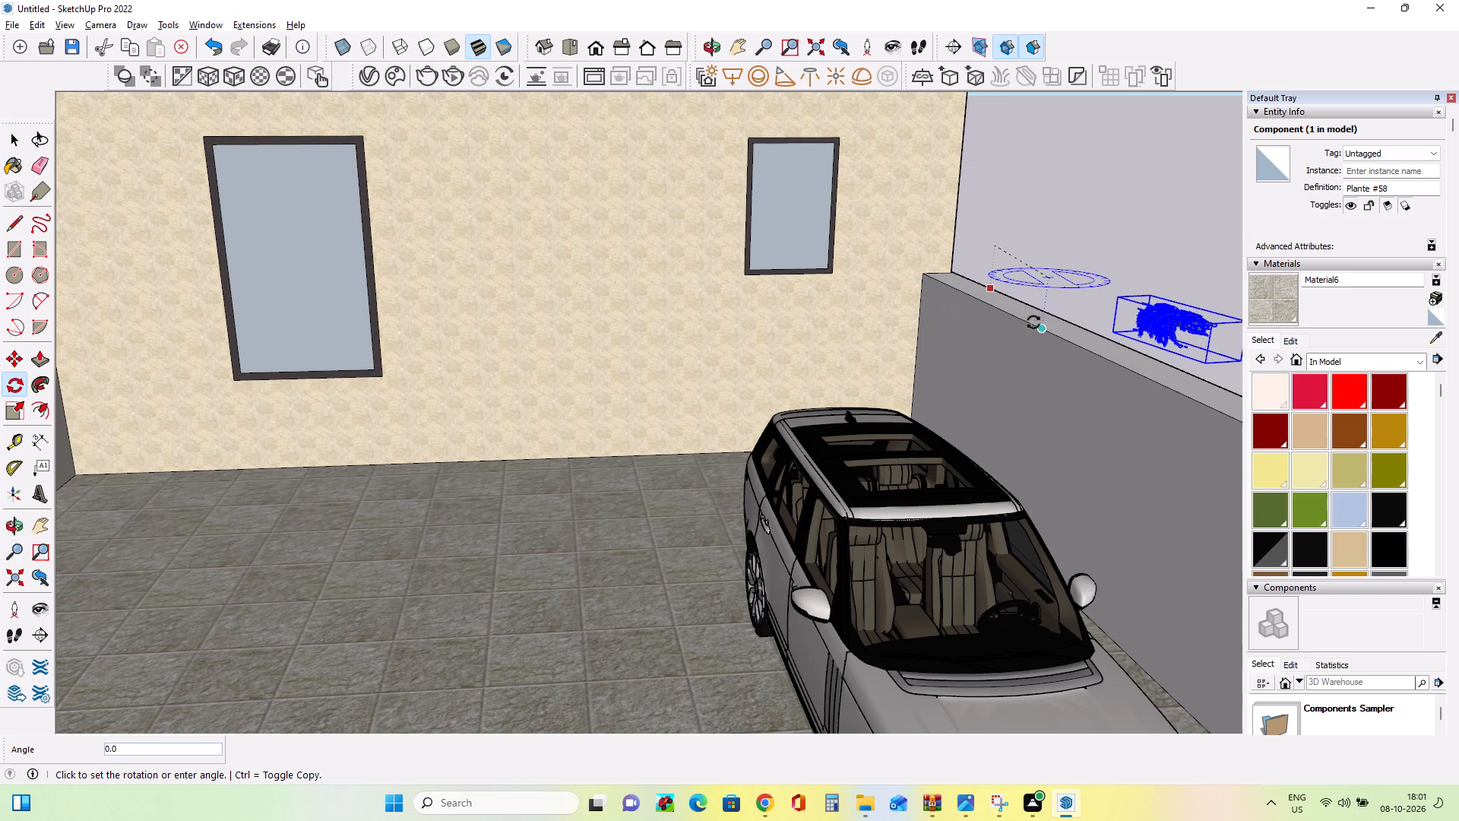
pyautogui.scroll(-3, 1033, 322)
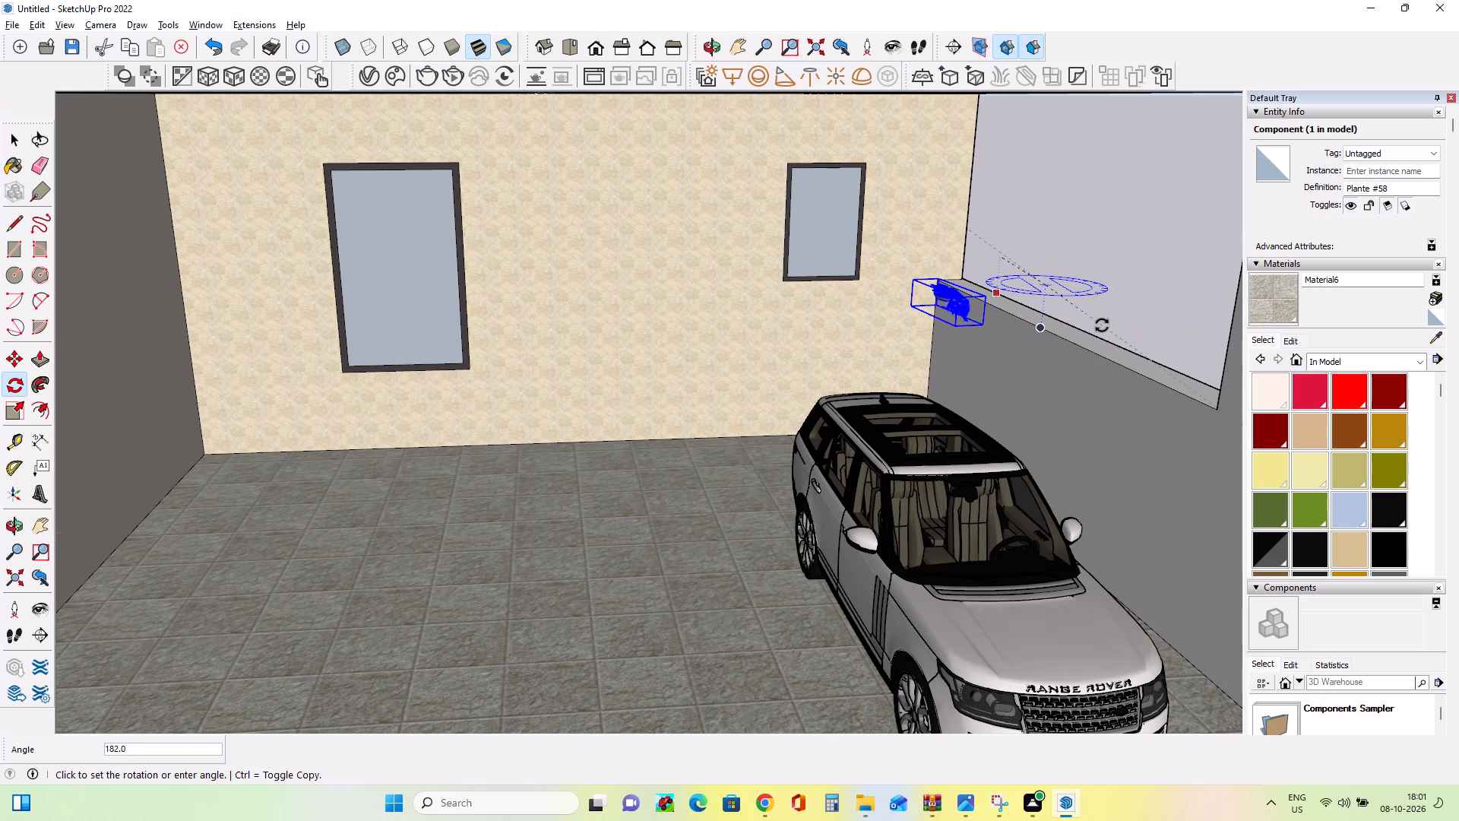
pyautogui.click(1102, 325)
# Rotate the plant horizontally again around a point on the wall top, swinging it away from the rear wall corner.
pyautogui.scroll(9, 965, 326)
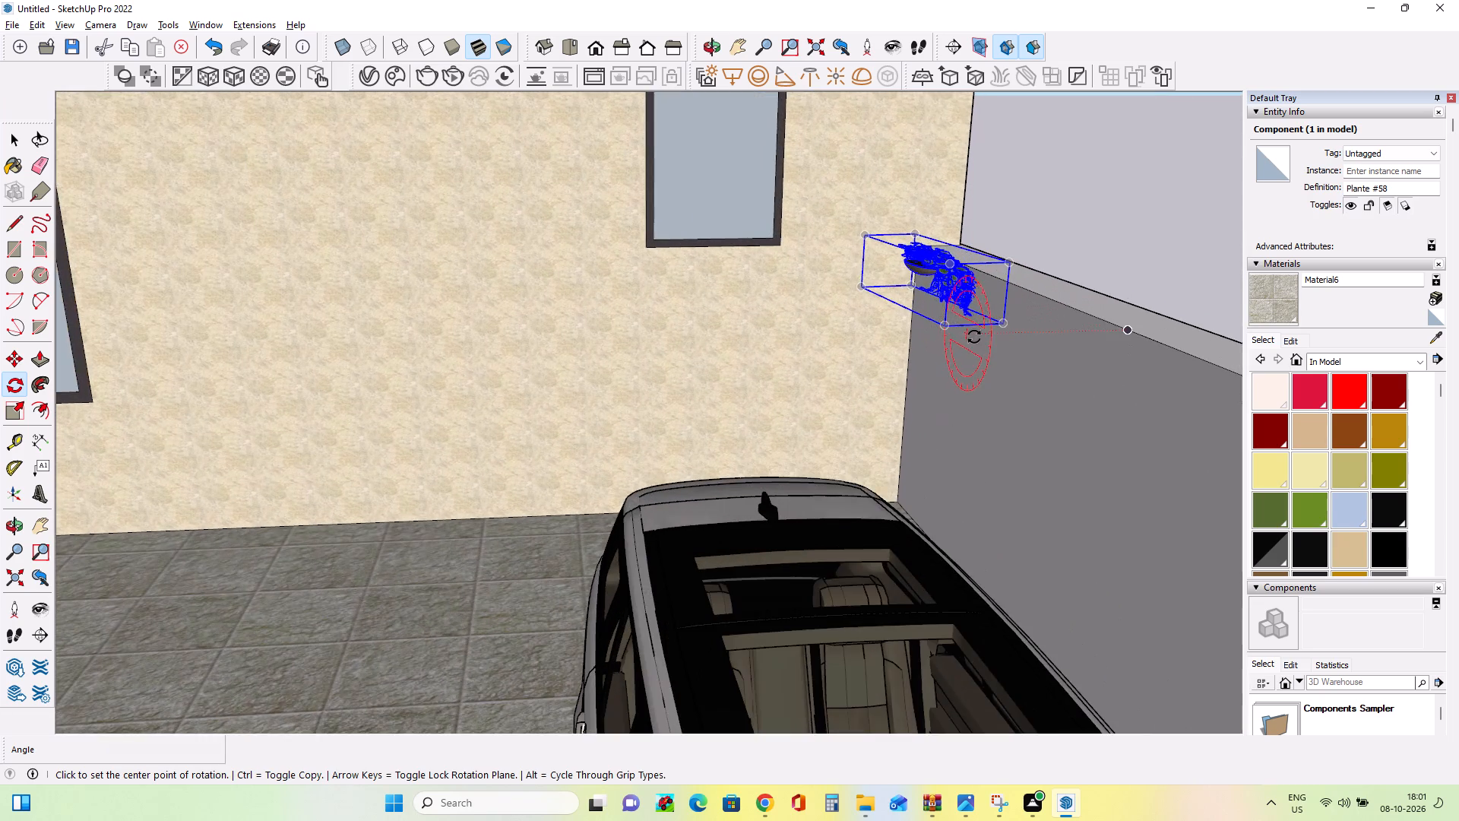
pyautogui.scroll(2, 974, 337)
pyautogui.moveTo(992, 362); pyautogui.dragTo(995, 379, button='middle')
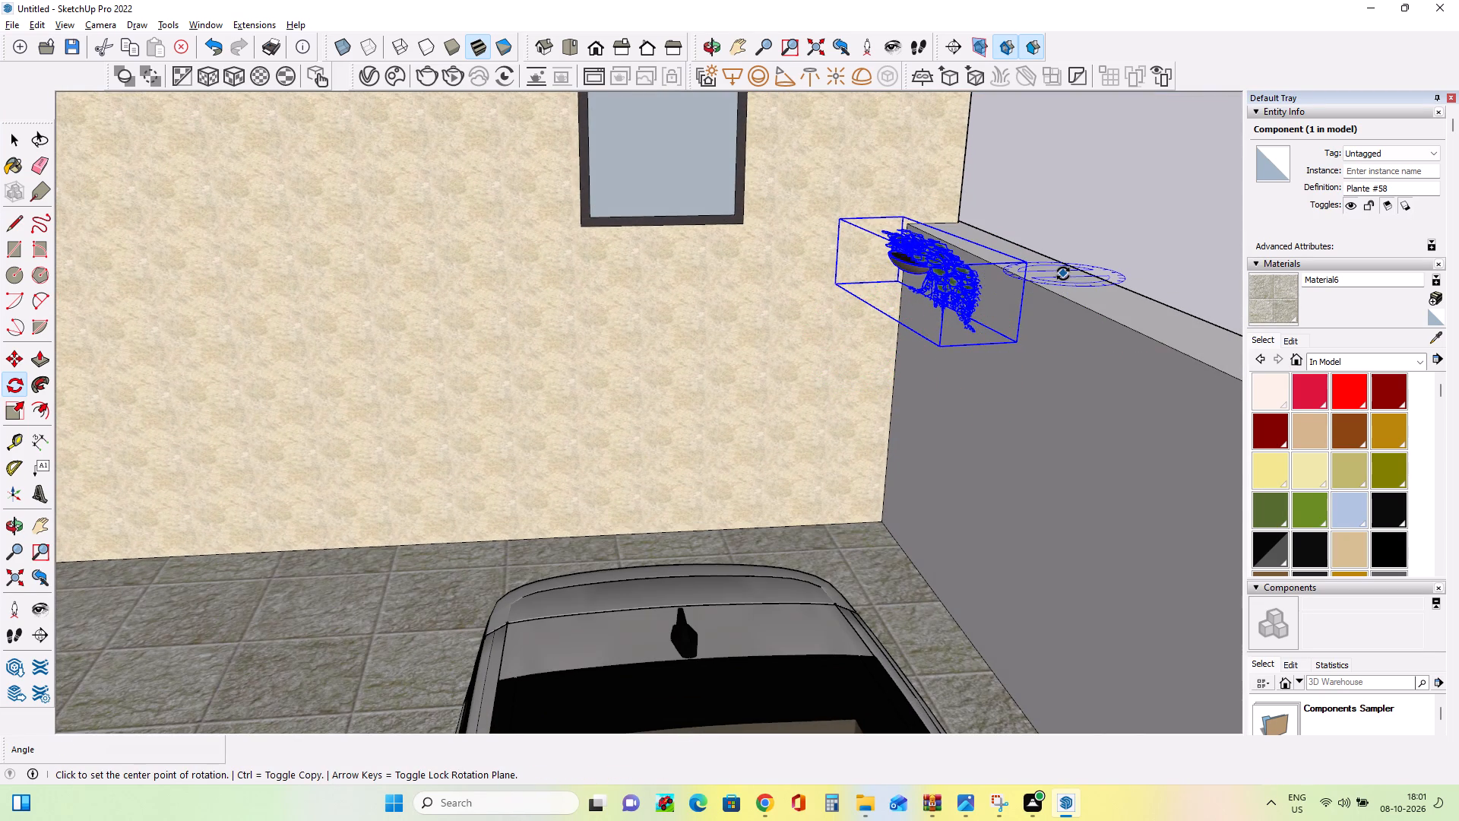
pyautogui.click(1063, 274)
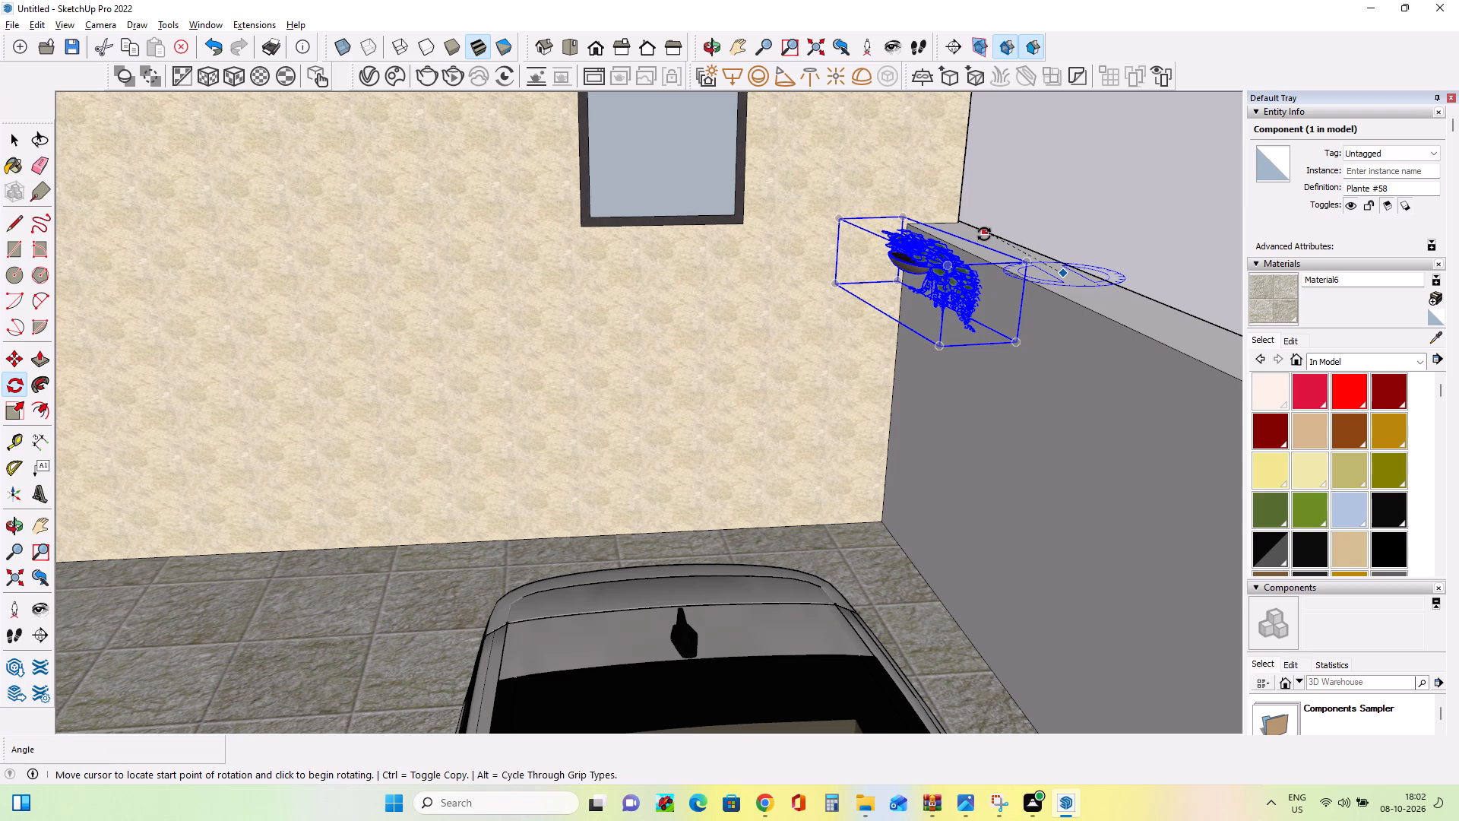
pyautogui.scroll(3, 1002, 243)
pyautogui.moveTo(1014, 249); pyautogui.dragTo(1014, 276, button='middle')
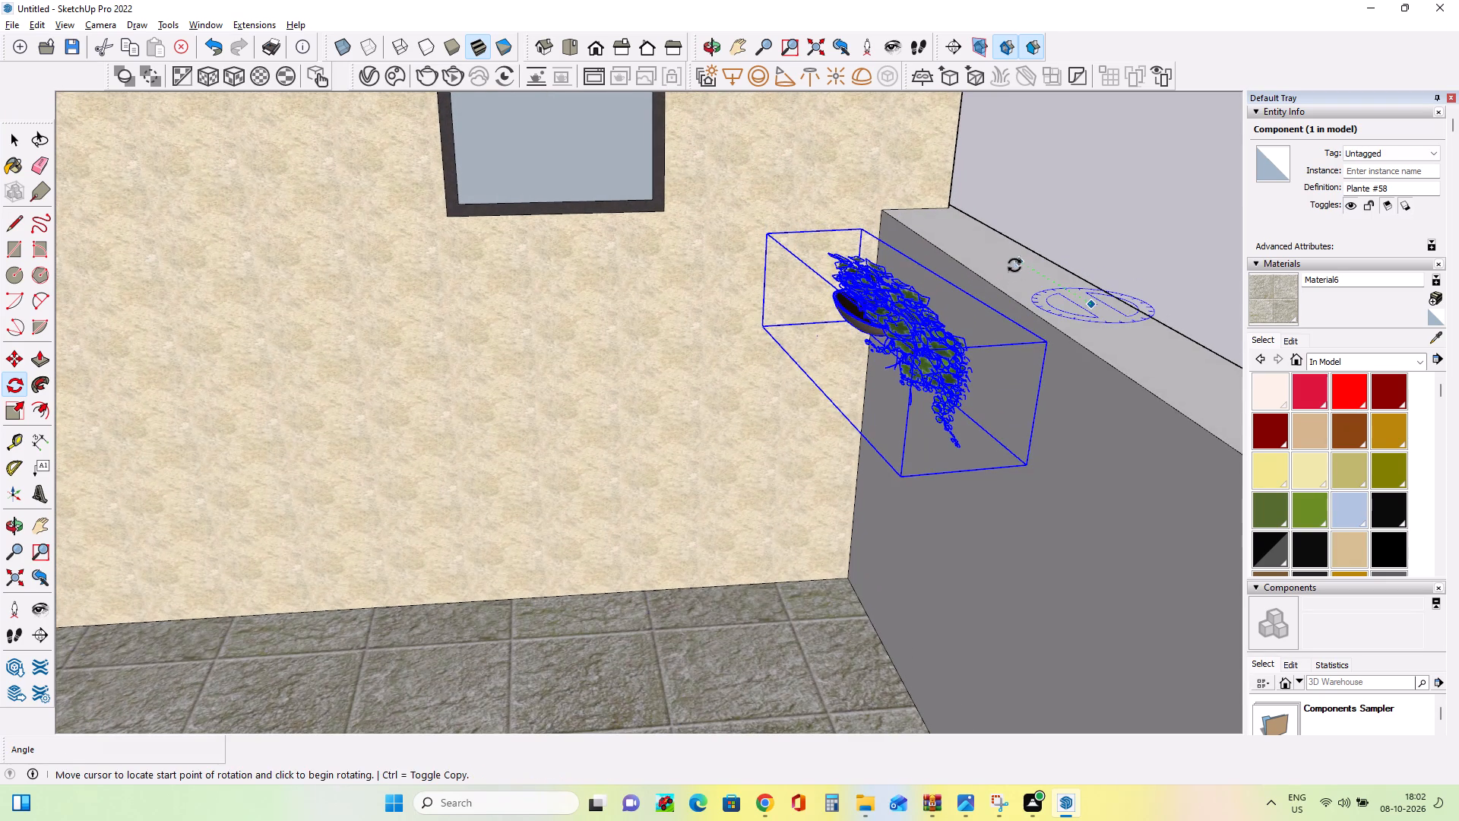
pyautogui.click(1015, 255)
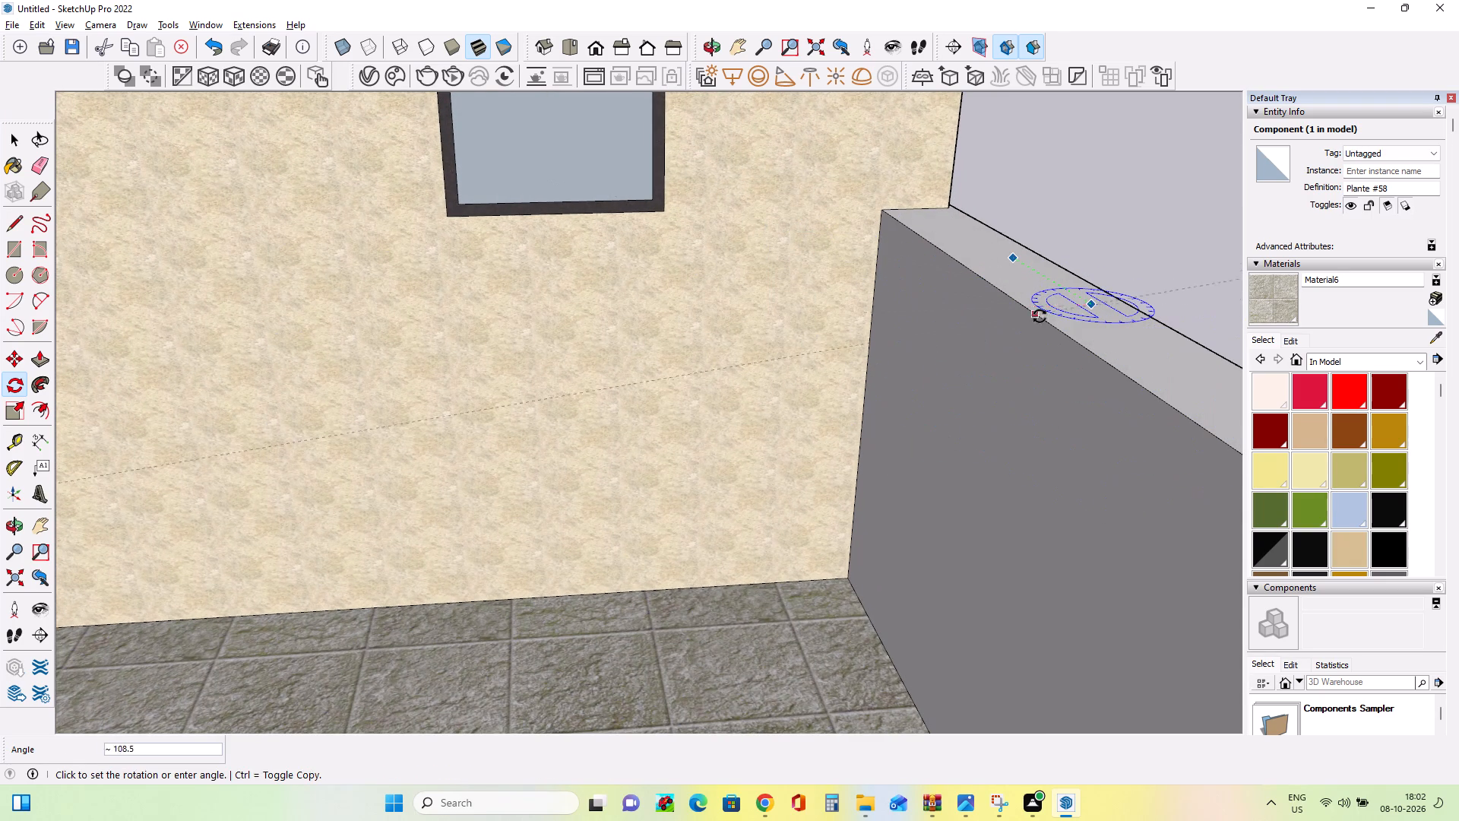
pyautogui.click(1115, 319)
pyautogui.scroll(-4, 1063, 319)
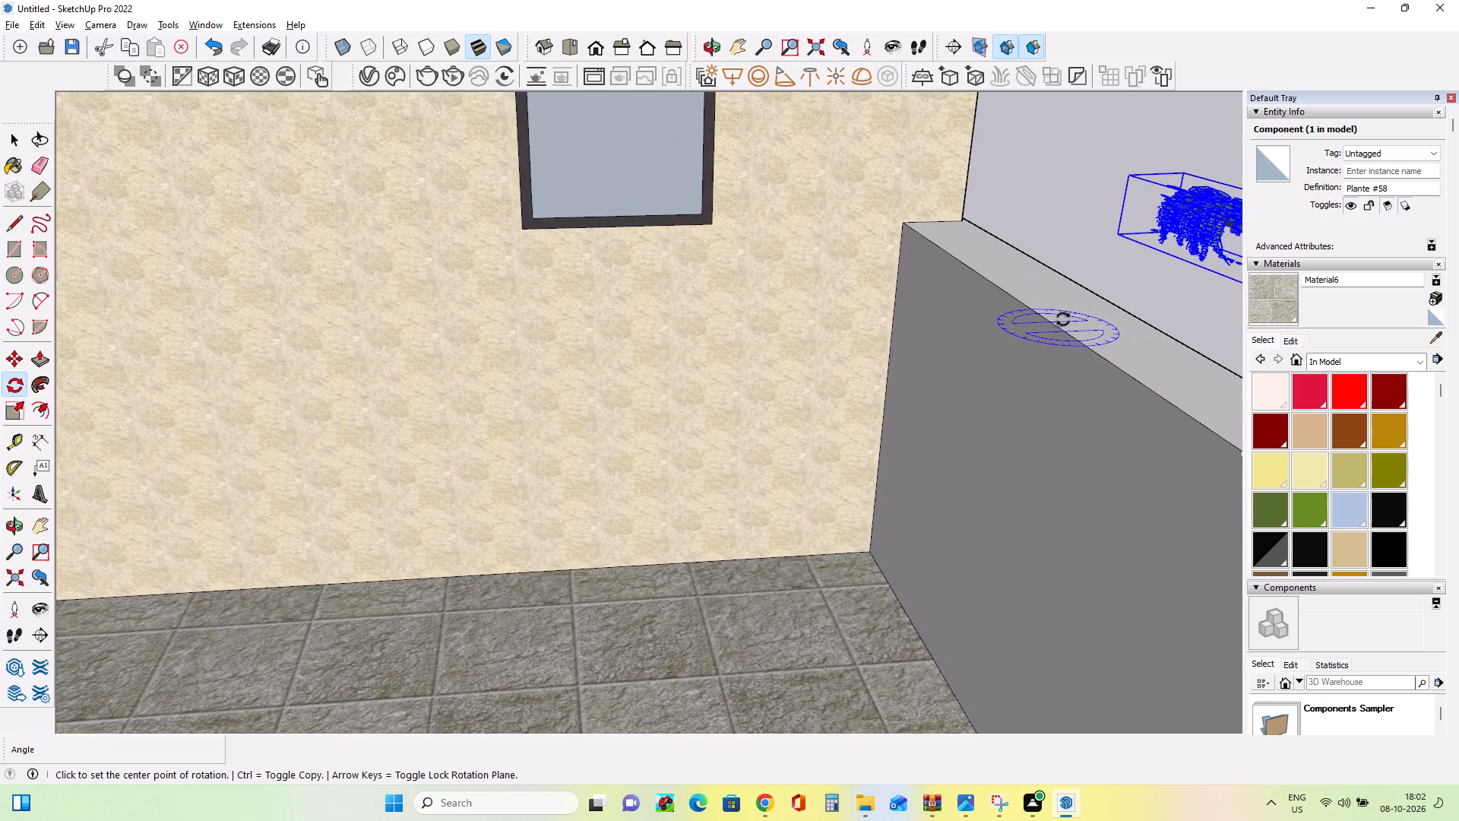
# Move the trailing plant about 5' 5 9/16" onto the side wall's top, next to the rear wall corner.
pyautogui.scroll(-5, 1063, 319)
pyautogui.moveTo(1089, 357); pyautogui.dragTo(1105, 384, button='middle')
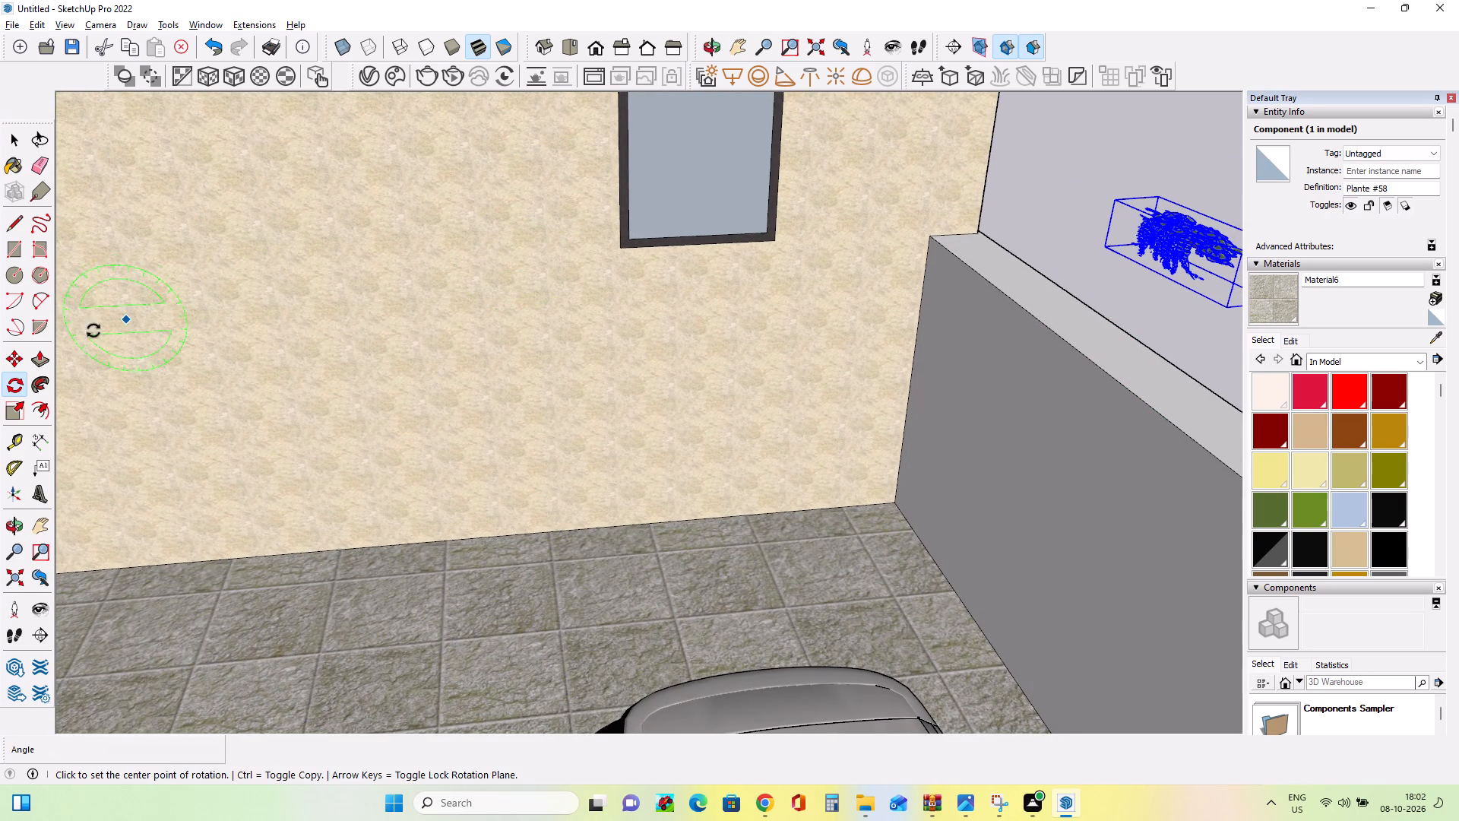
pyautogui.click(20, 350)
pyautogui.click(1103, 249)
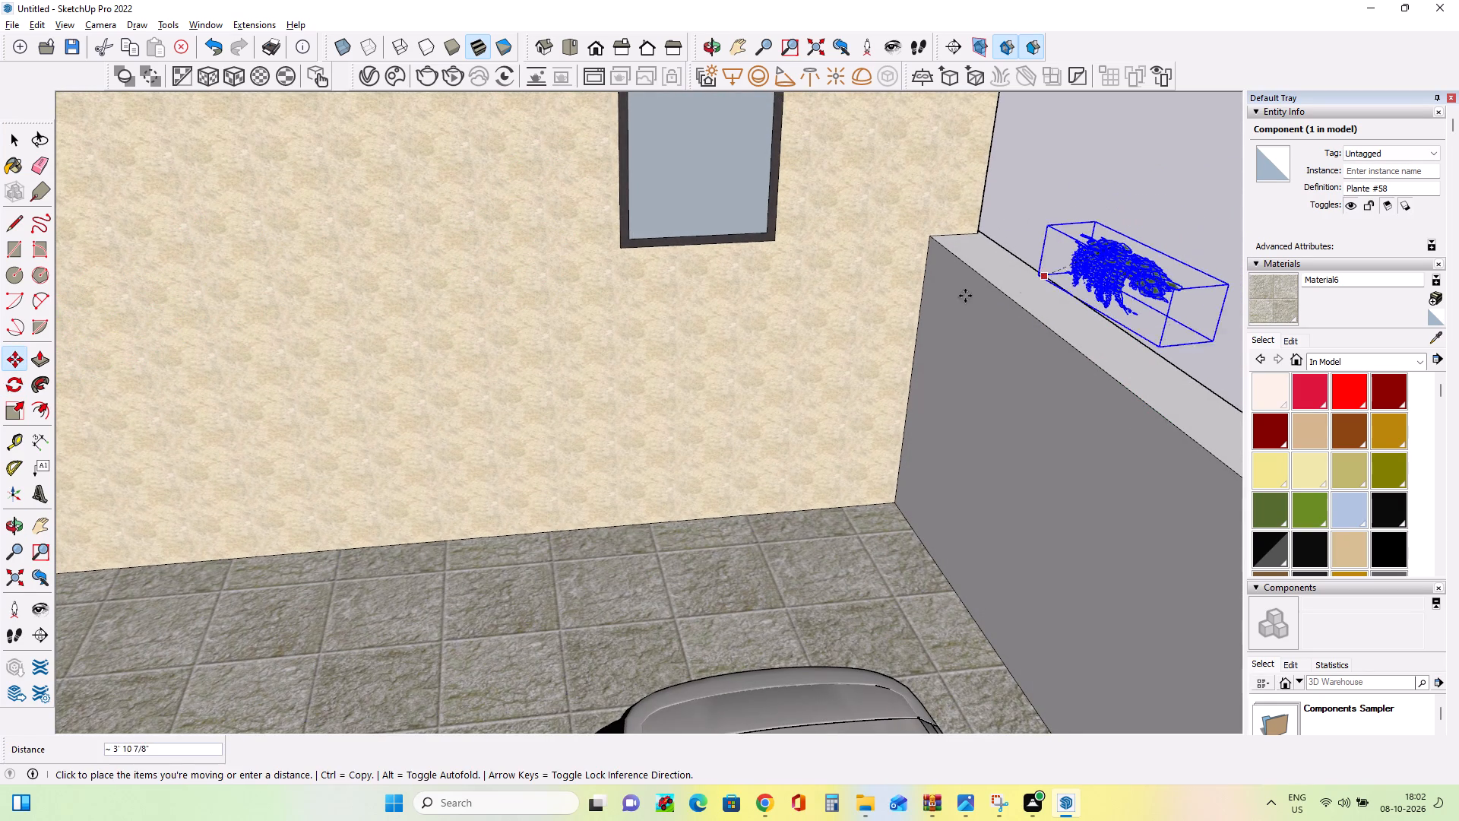
pyautogui.click(929, 261)
# Stretch the trailing plant along the green axis so it extends outward over the side wall's inner face.
pyautogui.scroll(4, 1018, 265)
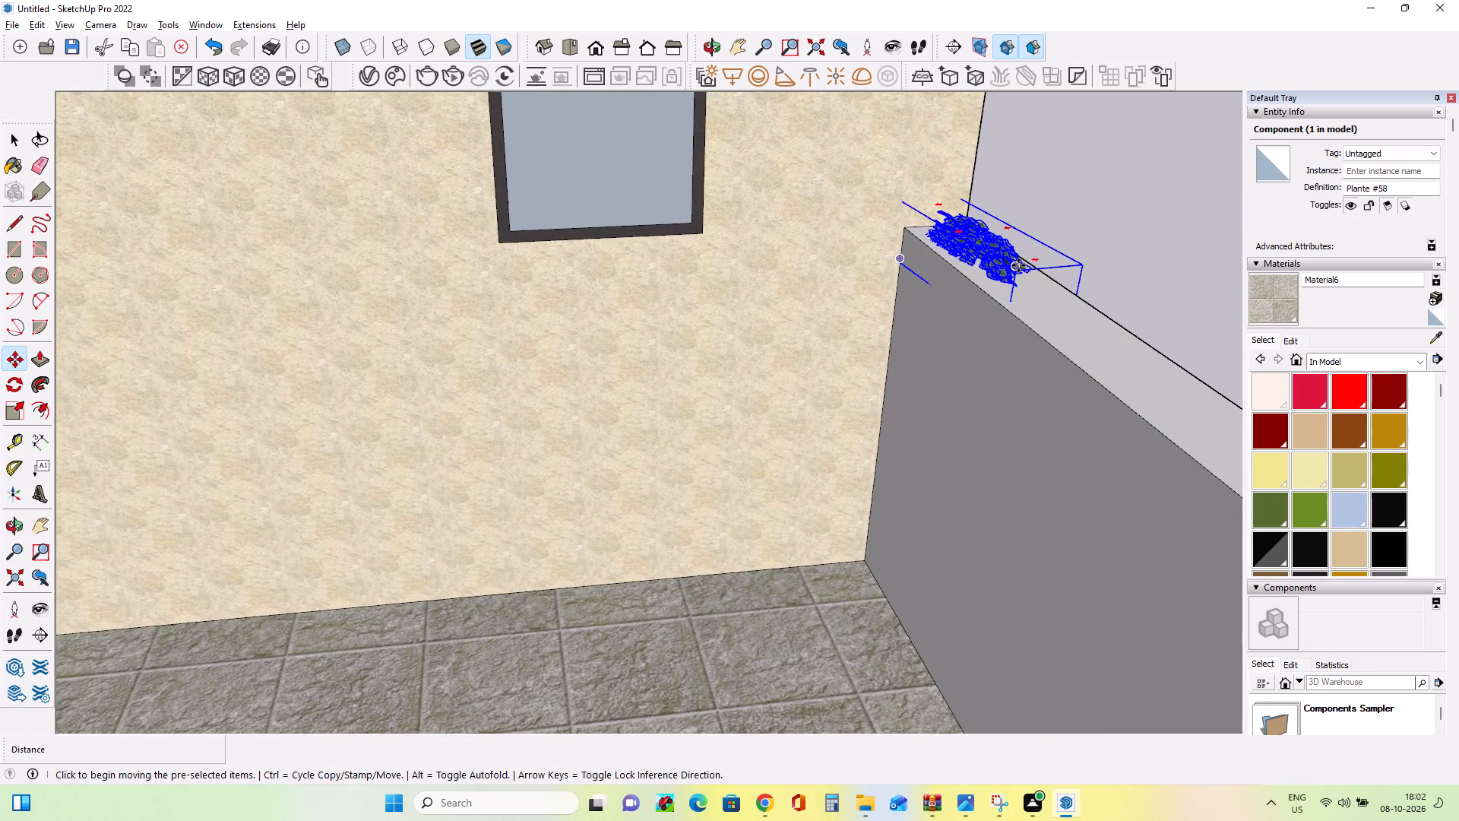
pyautogui.scroll(1, 1018, 265)
pyautogui.click(9, 402)
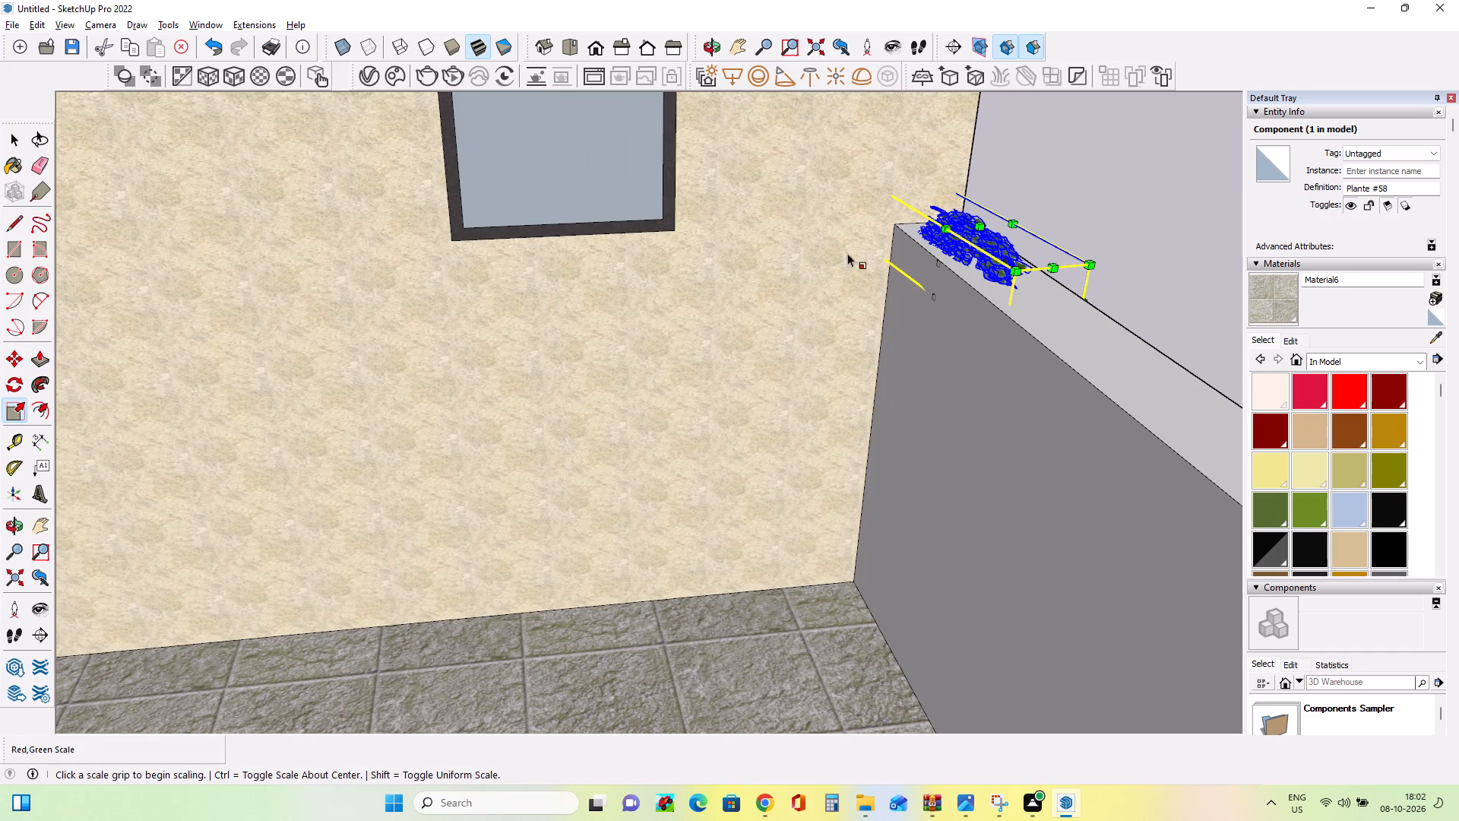
pyautogui.click(935, 262)
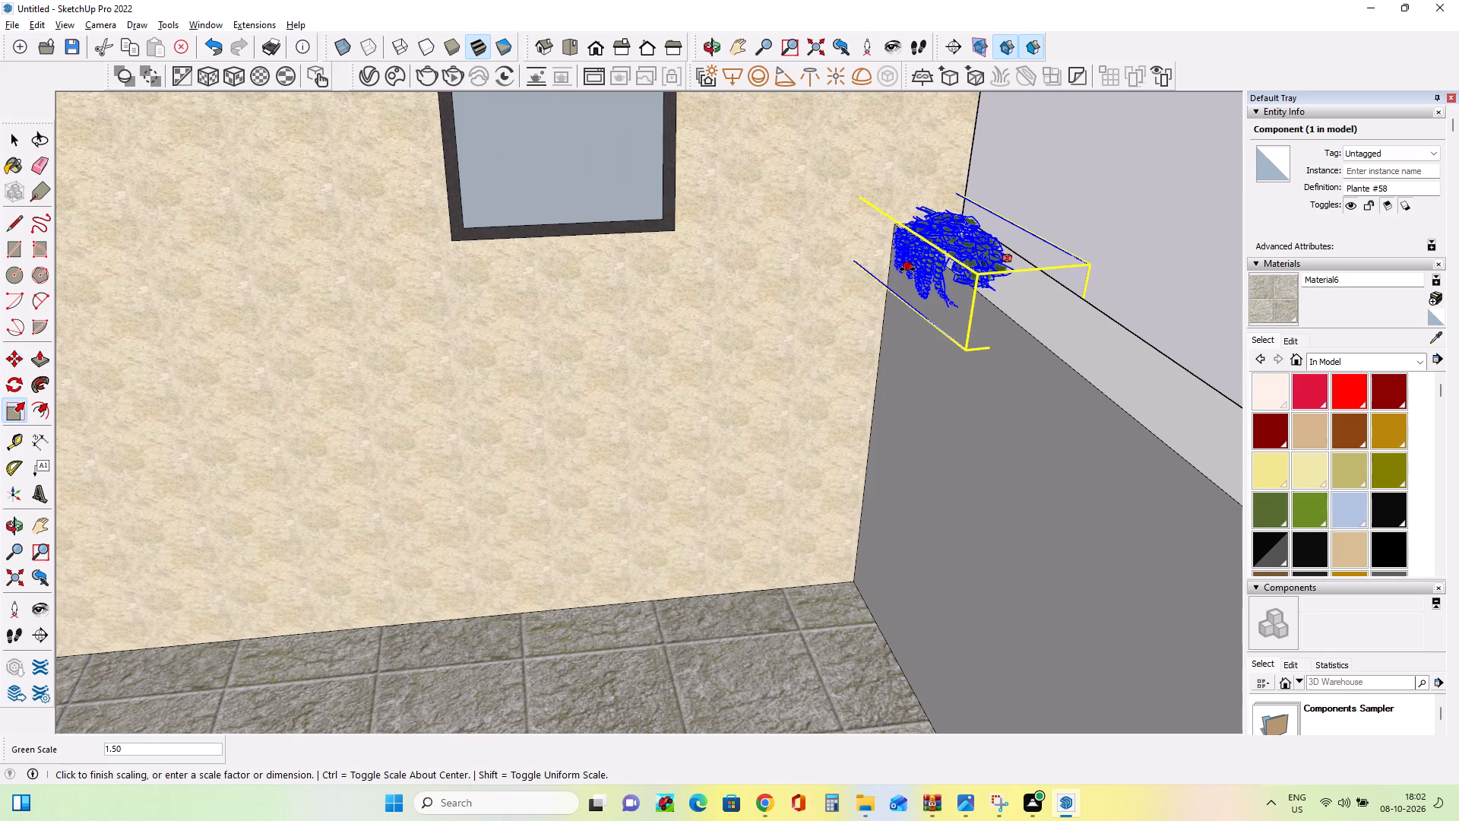
pyautogui.click(892, 278)
# Stretch the trailing plant upward along the blue axis to a scale of about 1.5.
pyautogui.scroll(2, 977, 274)
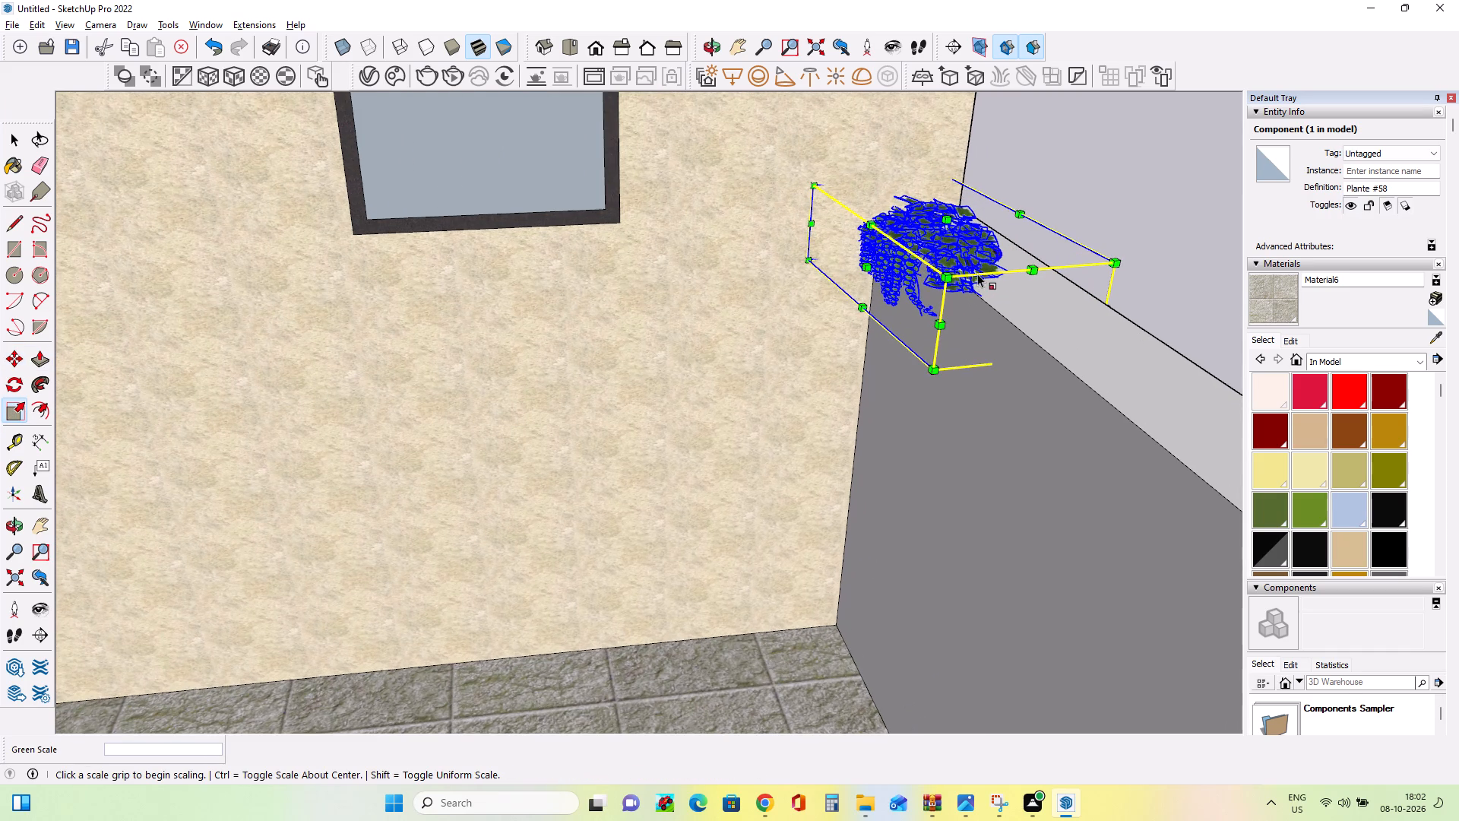
pyautogui.click(950, 217)
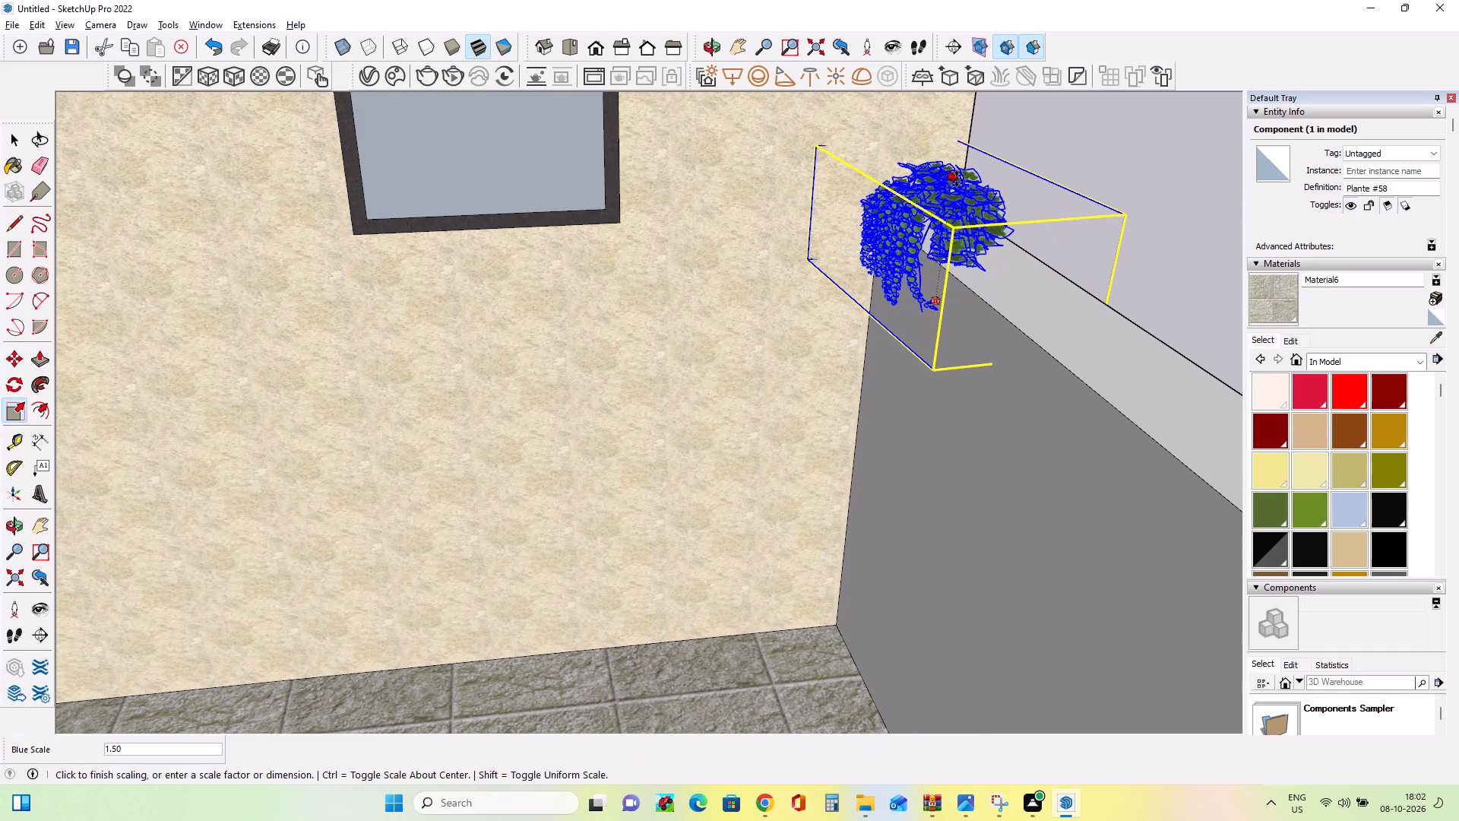
pyautogui.click(957, 179)
# Examine the enlarged plant up close and from the front of the house, comparing the facade with the reference image.
pyautogui.moveTo(984, 271); pyautogui.dragTo(1102, 300, button='middle')
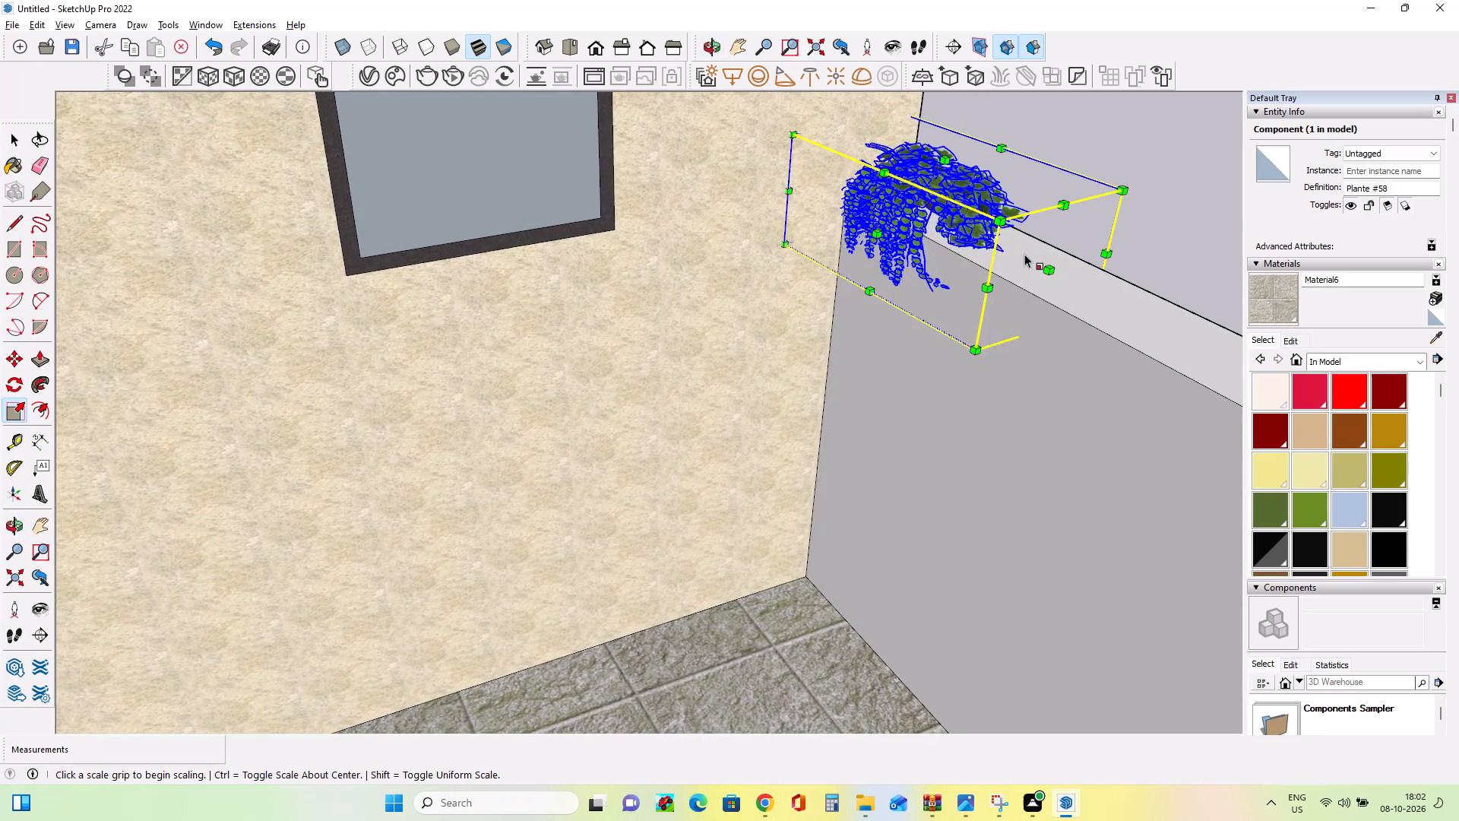
pyautogui.scroll(2, 1024, 254)
pyautogui.moveTo(1022, 262); pyautogui.dragTo(970, 267, button='middle')
pyautogui.scroll(-10, 970, 267)
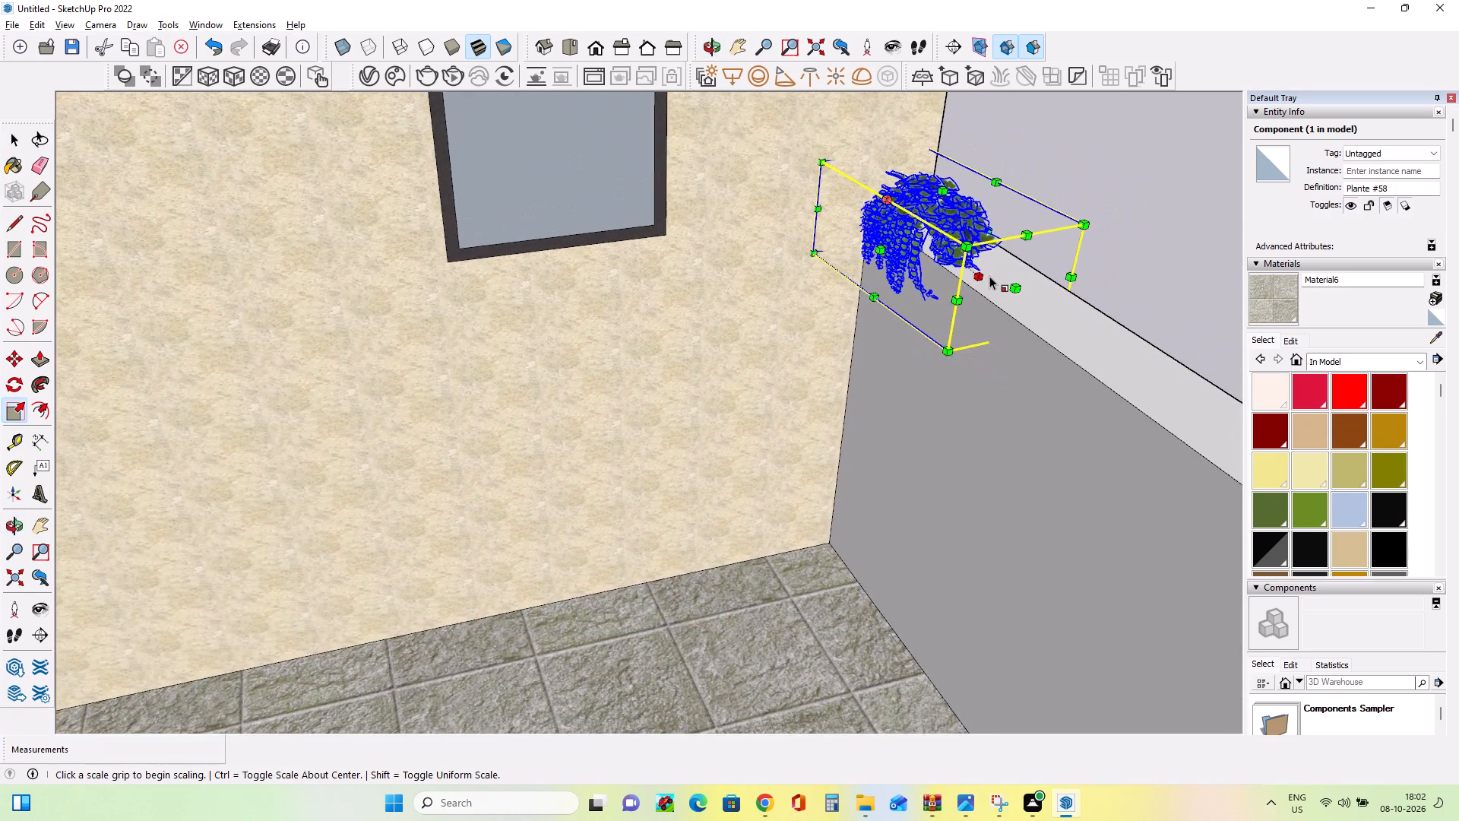
pyautogui.scroll(-19, 989, 276)
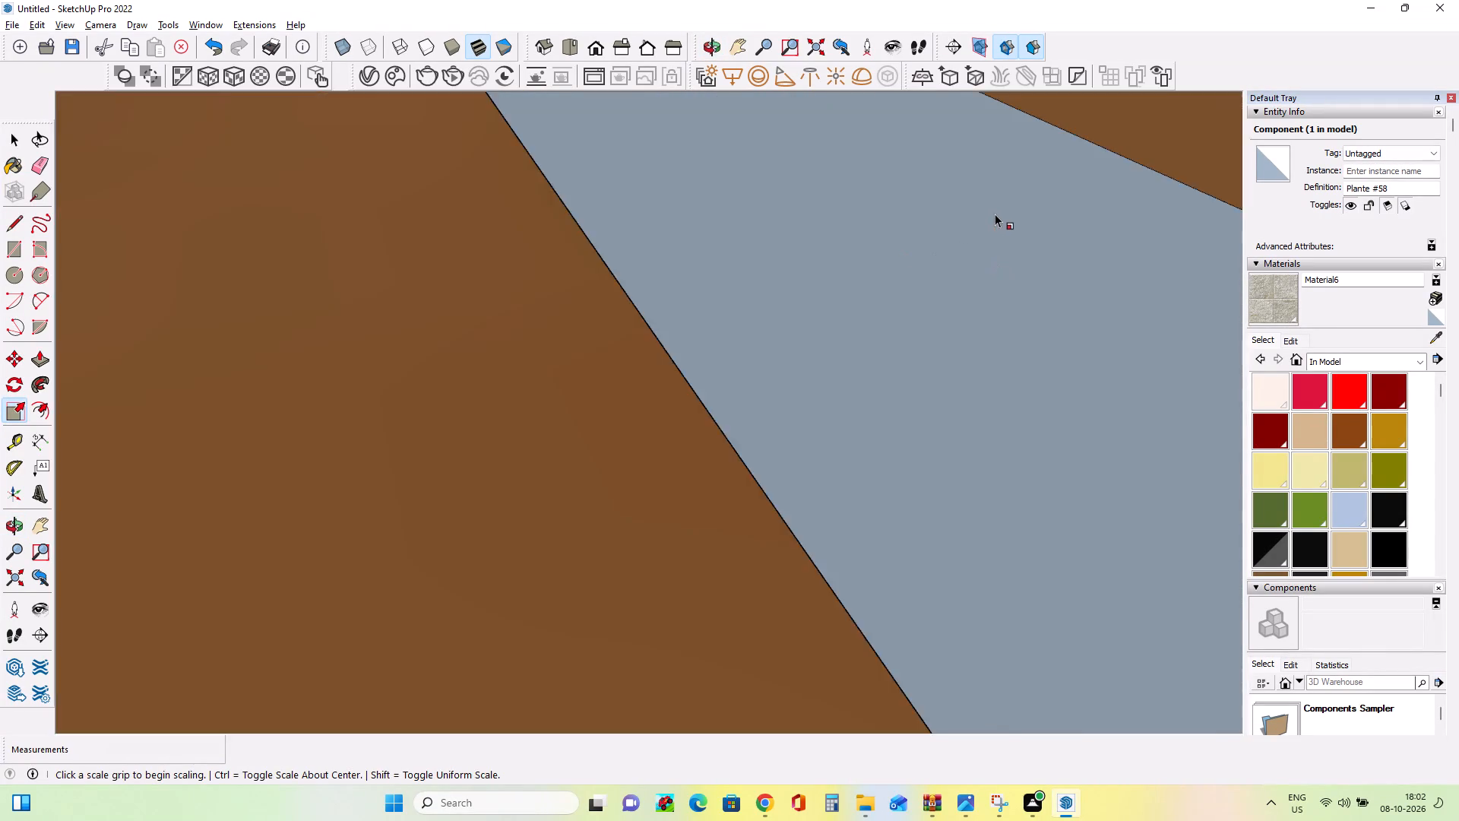
pyautogui.scroll(-15, 995, 214)
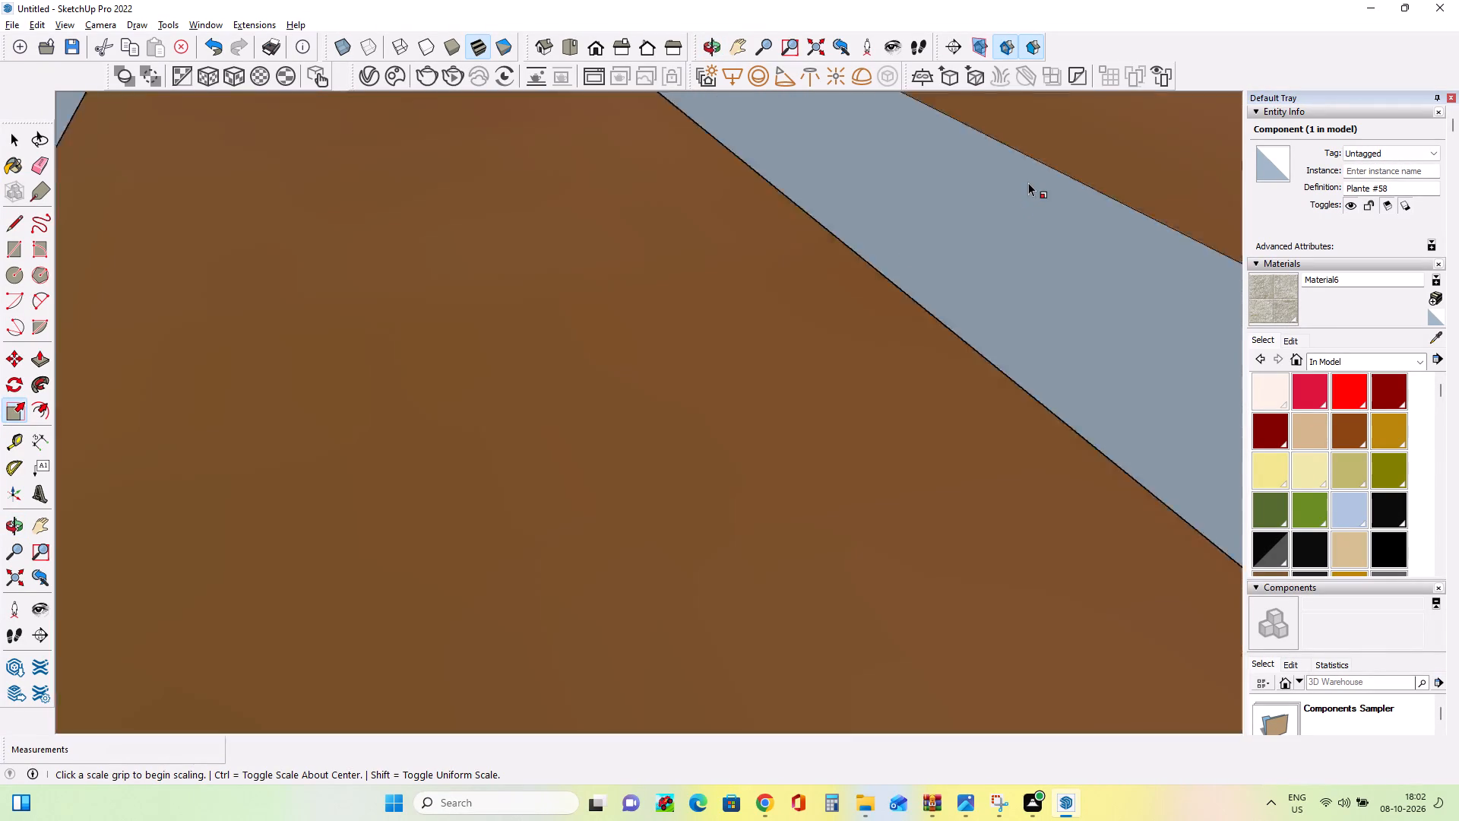
pyautogui.scroll(-4, 1027, 182)
pyautogui.scroll(-20, 1028, 212)
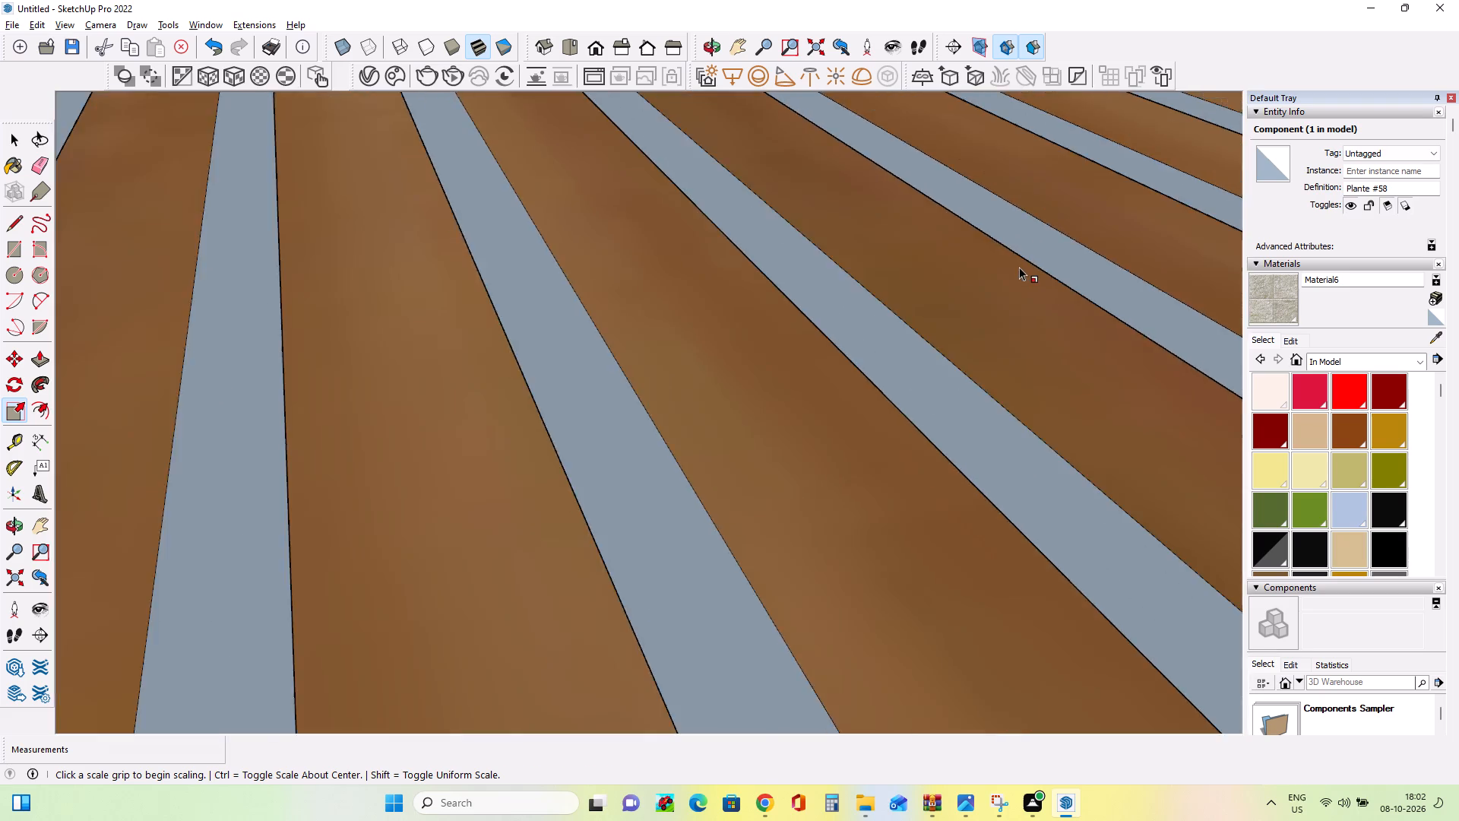
pyautogui.scroll(-2, 1019, 267)
pyautogui.scroll(-18, 885, 292)
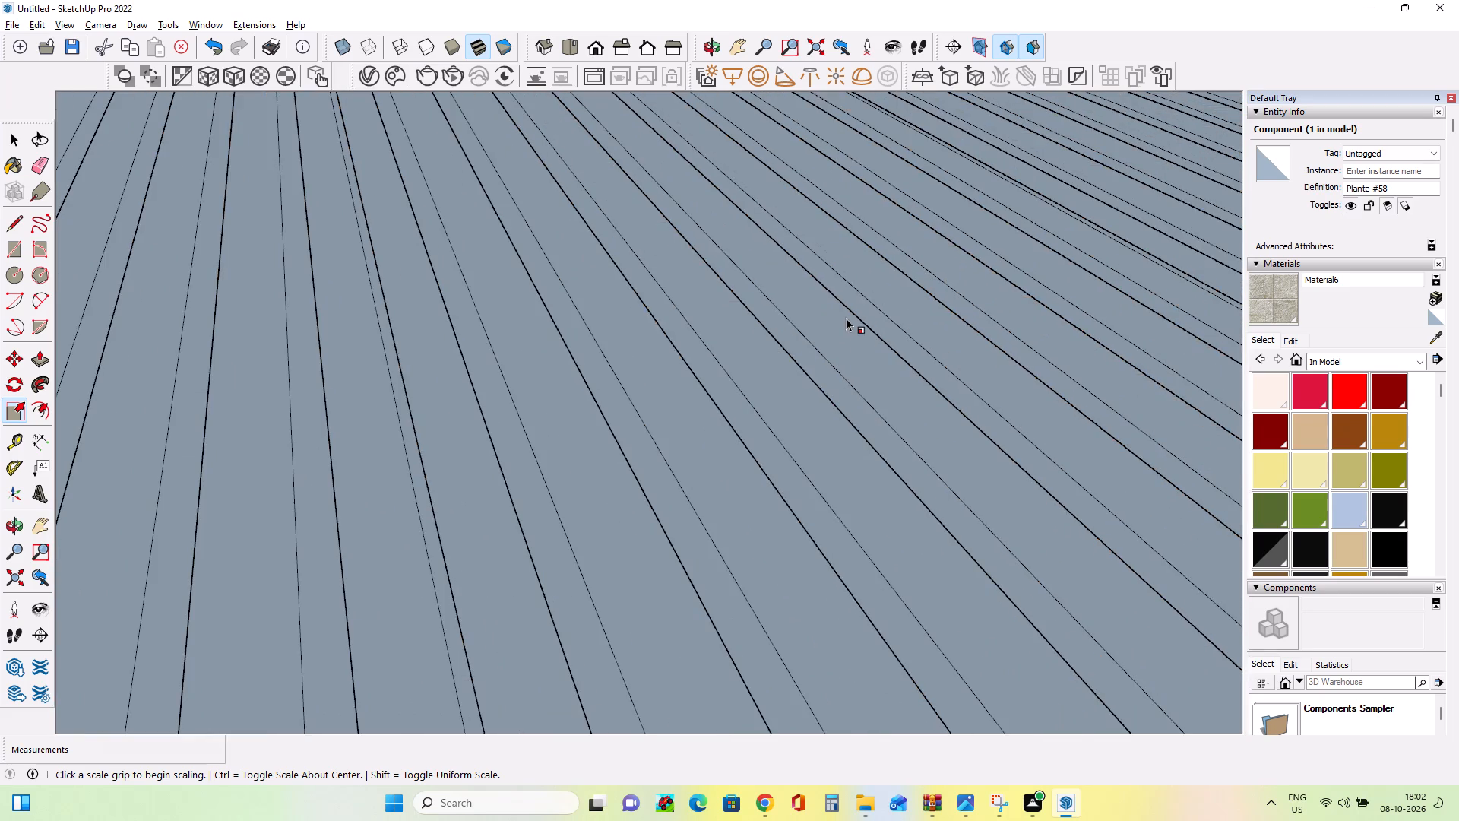
pyautogui.scroll(-19, 846, 319)
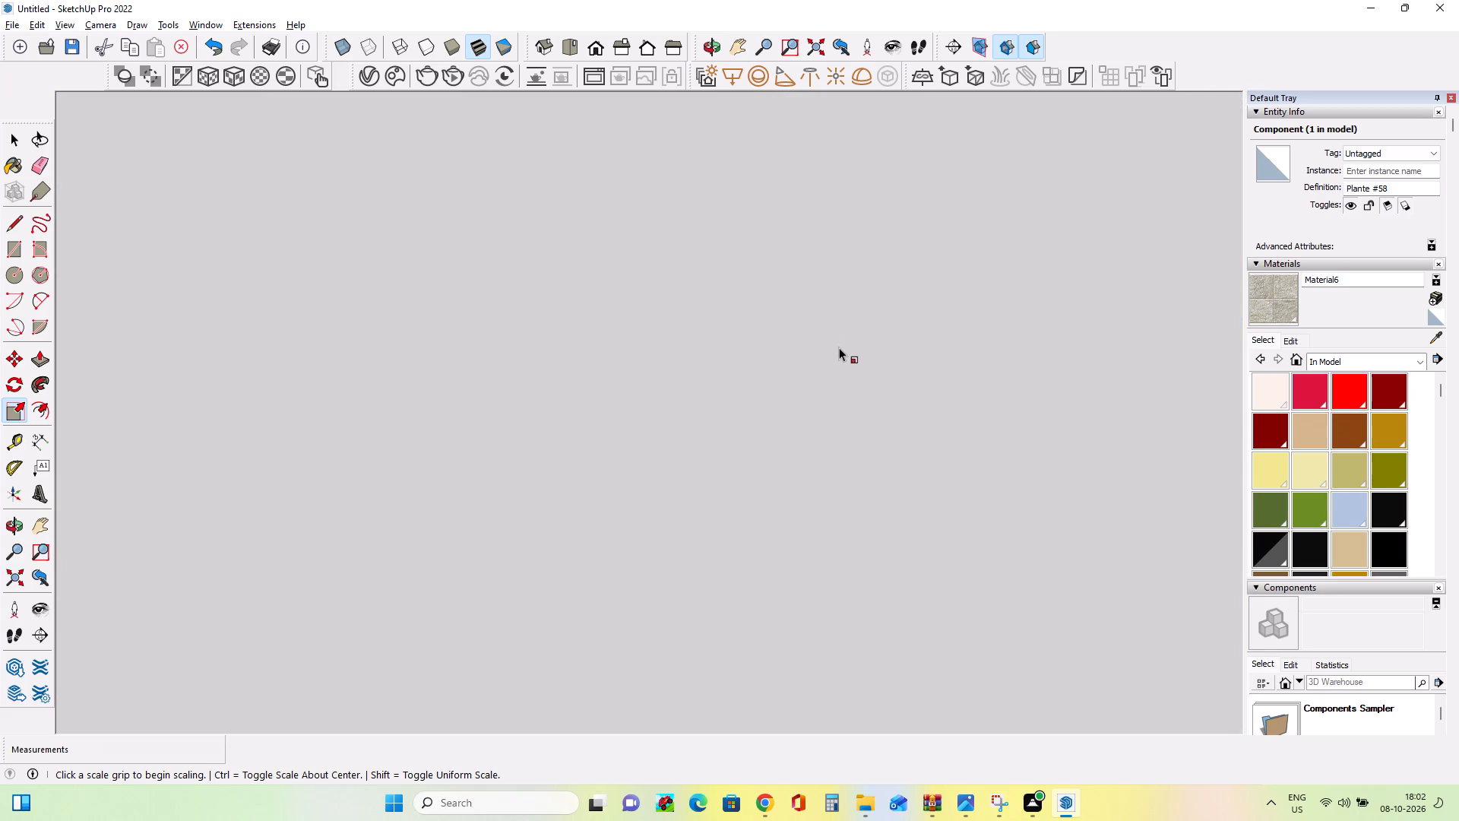
pyautogui.scroll(-3, 839, 347)
pyautogui.scroll(-20, 838, 349)
pyautogui.scroll(-6, 838, 350)
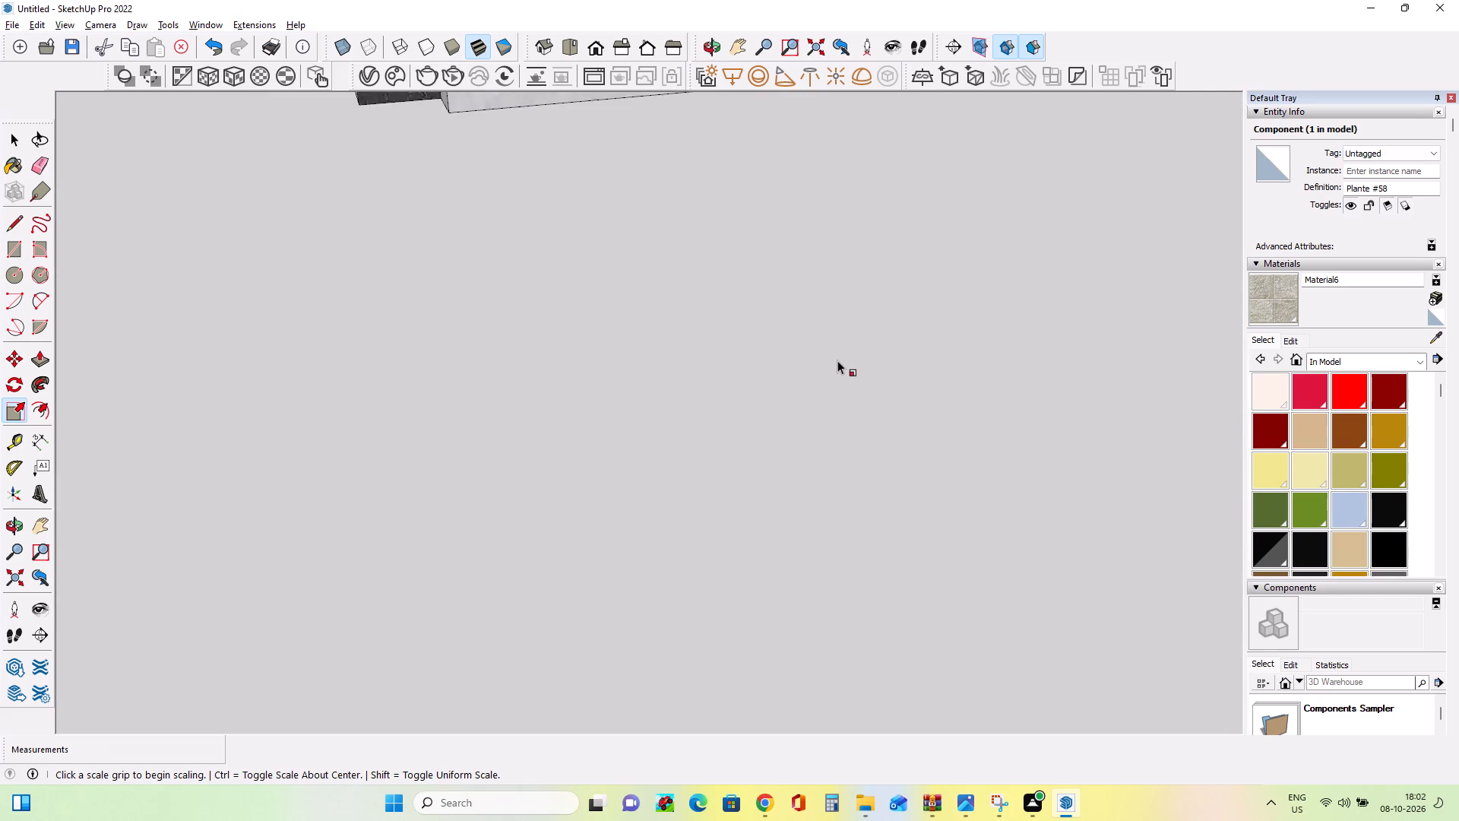
pyautogui.scroll(-20, 837, 360)
pyautogui.scroll(-8, 837, 360)
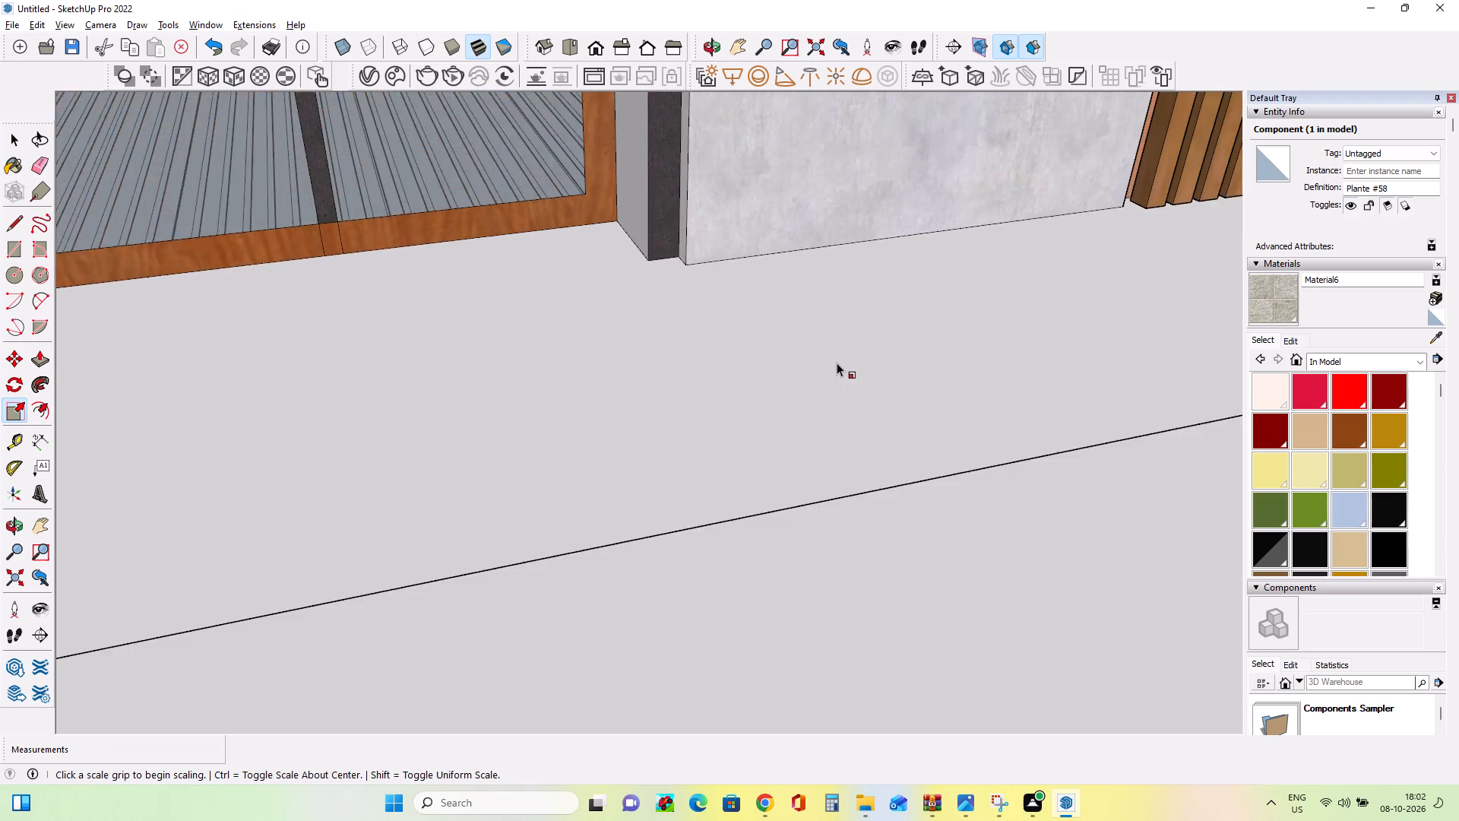
pyautogui.scroll(-20, 837, 363)
pyautogui.scroll(-4, 837, 363)
pyautogui.scroll(-20, 837, 363)
pyautogui.scroll(-4, 837, 363)
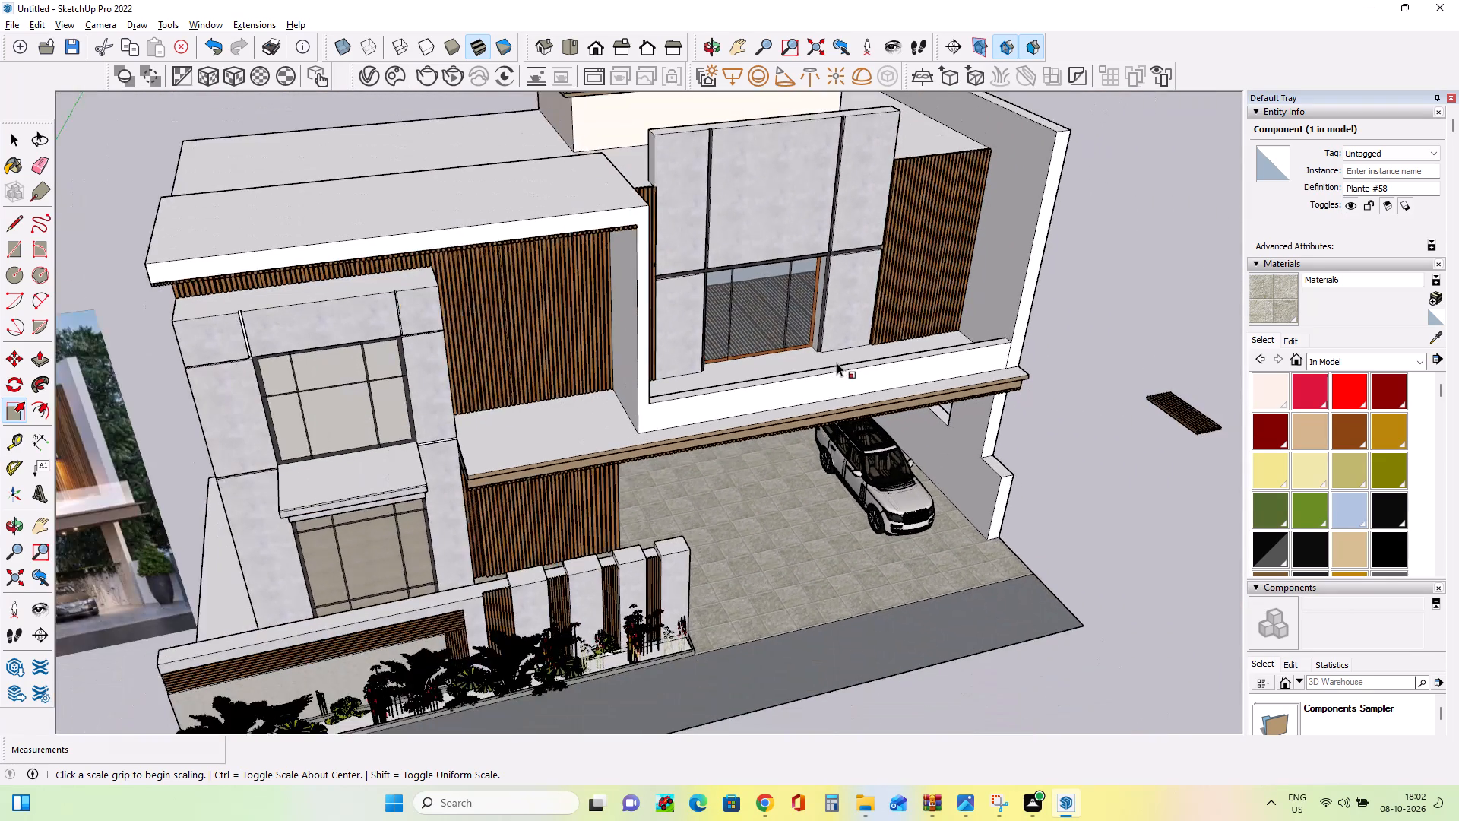
pyautogui.moveTo(870, 442); pyautogui.dragTo(799, 310, button='middle')
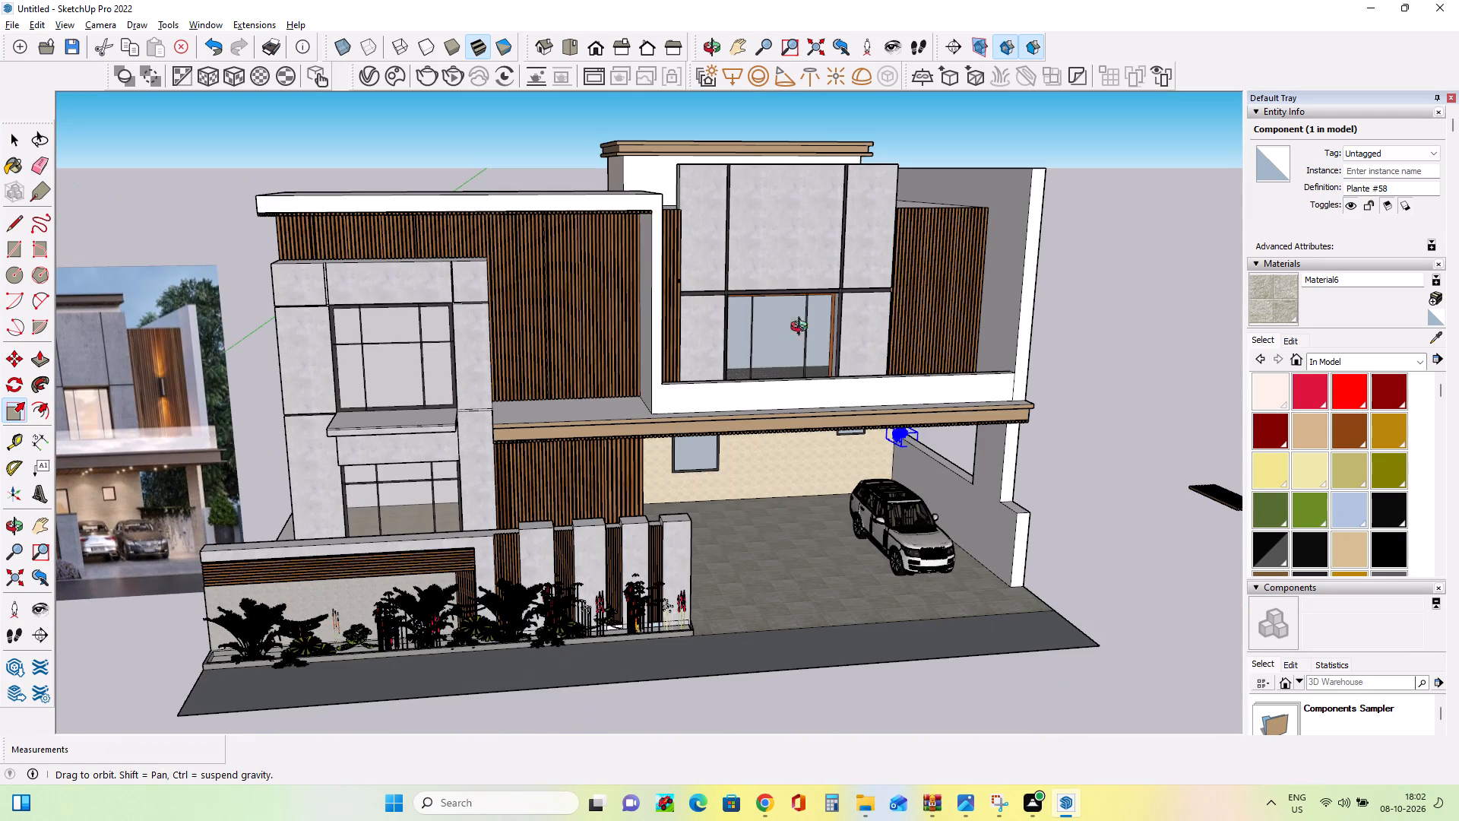
pyautogui.moveTo(794, 436); pyautogui.dragTo(768, 387, button='middle')
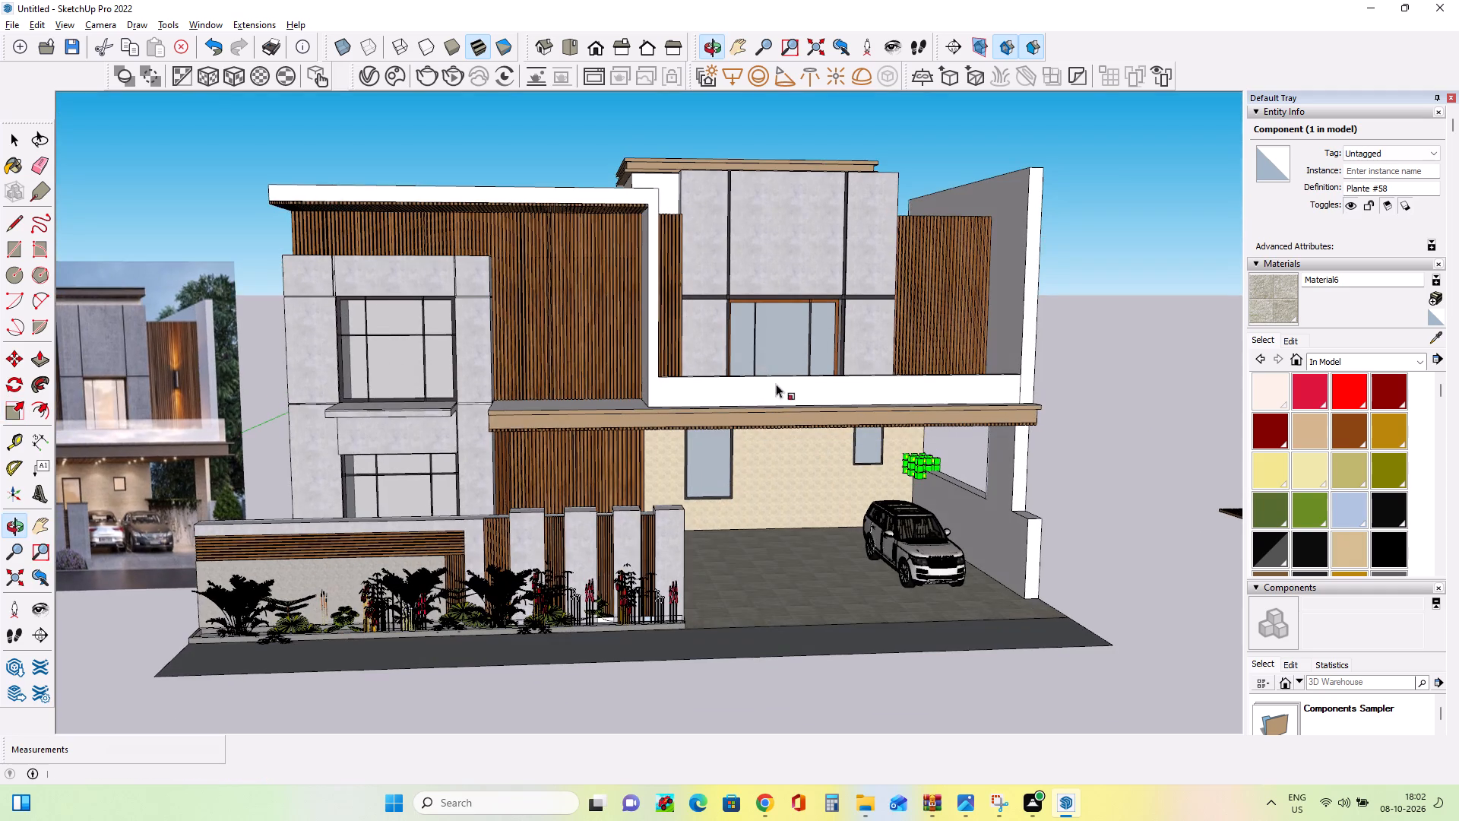
# Stretch the plant on the side wall vertically along the blue axis to a scale of about 1.19.
pyautogui.scroll(14, 917, 453)
pyautogui.scroll(-4, 920, 451)
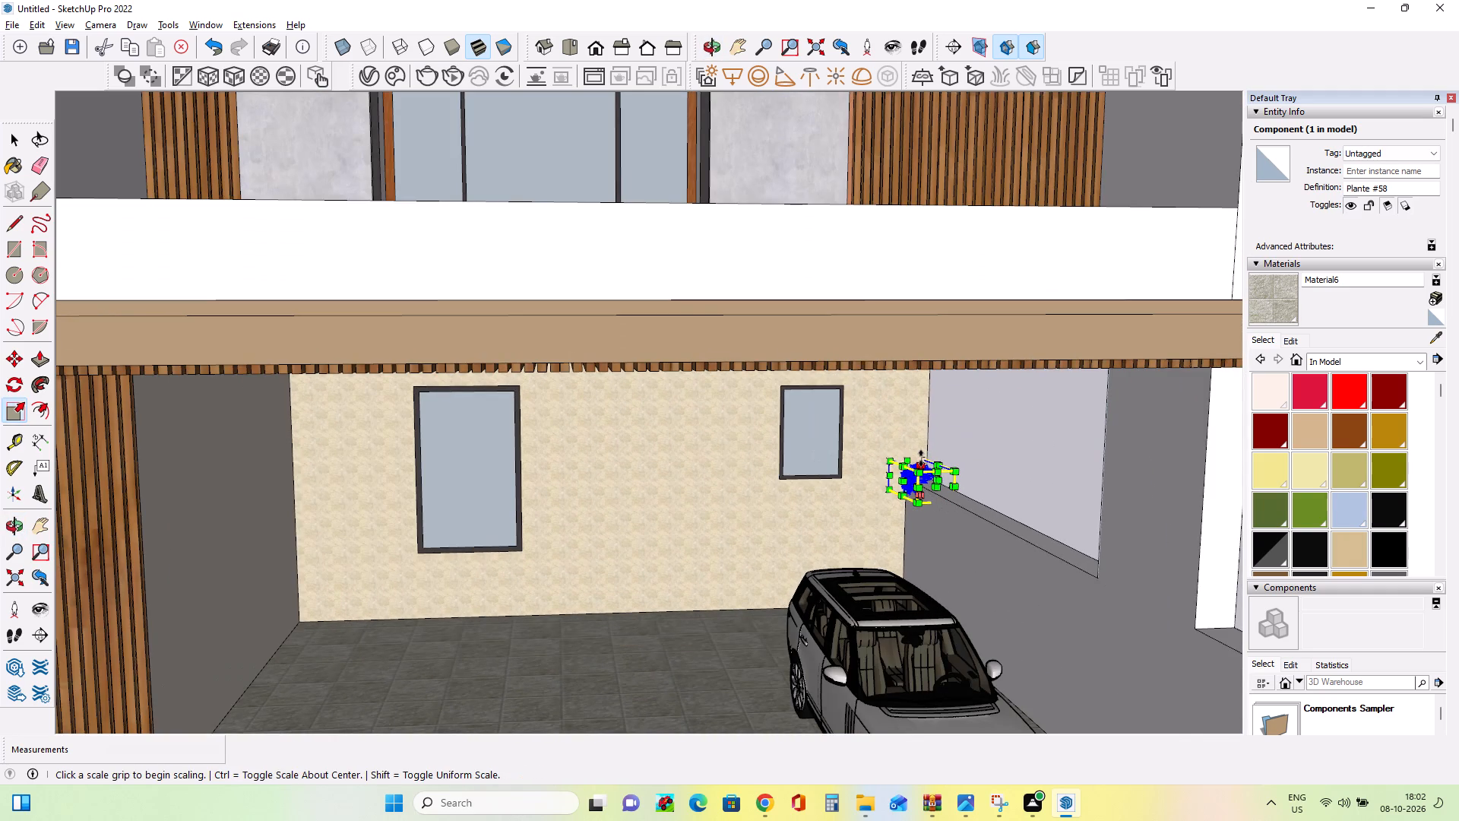
pyautogui.click(921, 458)
pyautogui.click(925, 461)
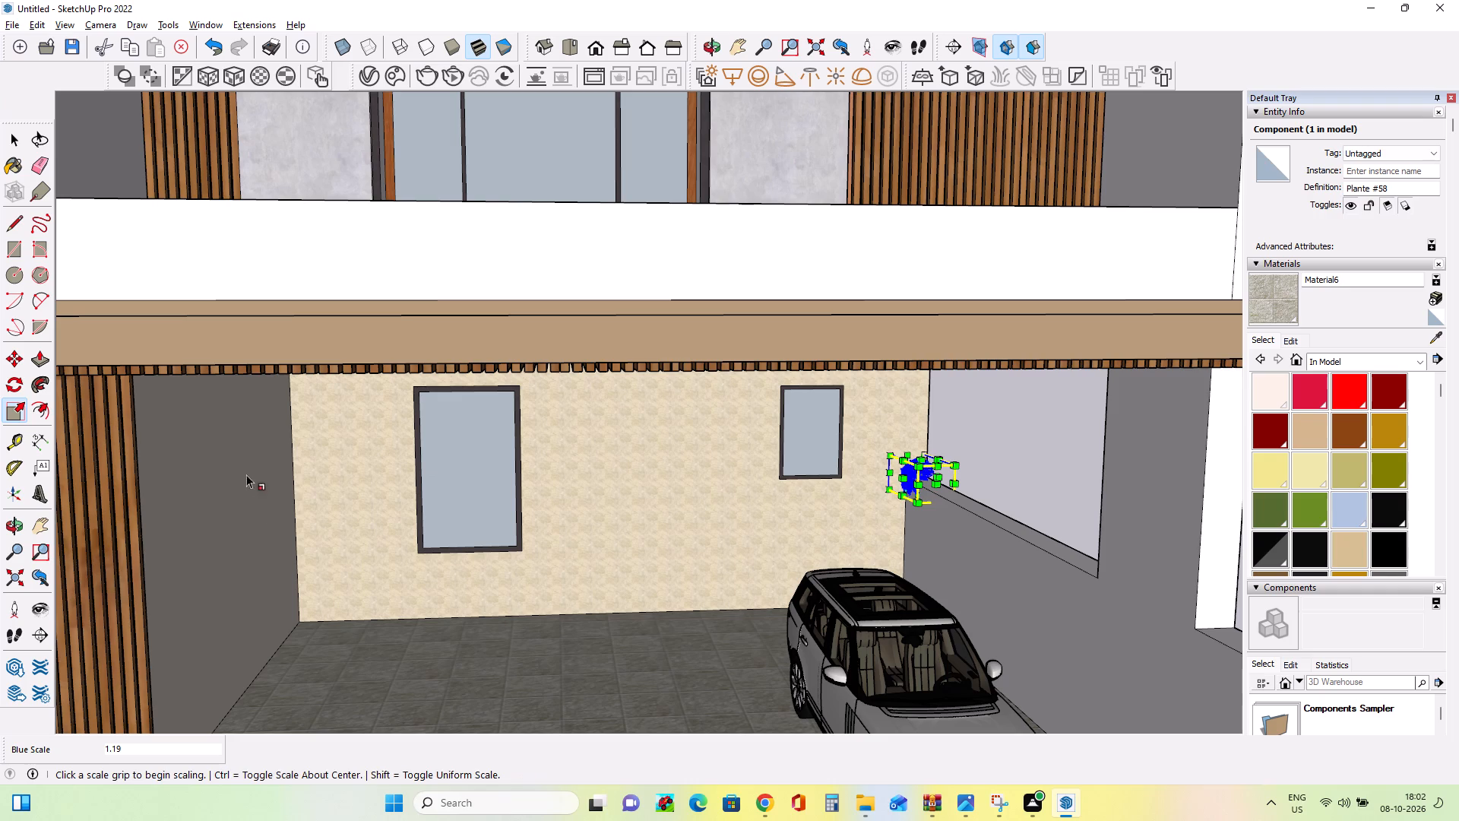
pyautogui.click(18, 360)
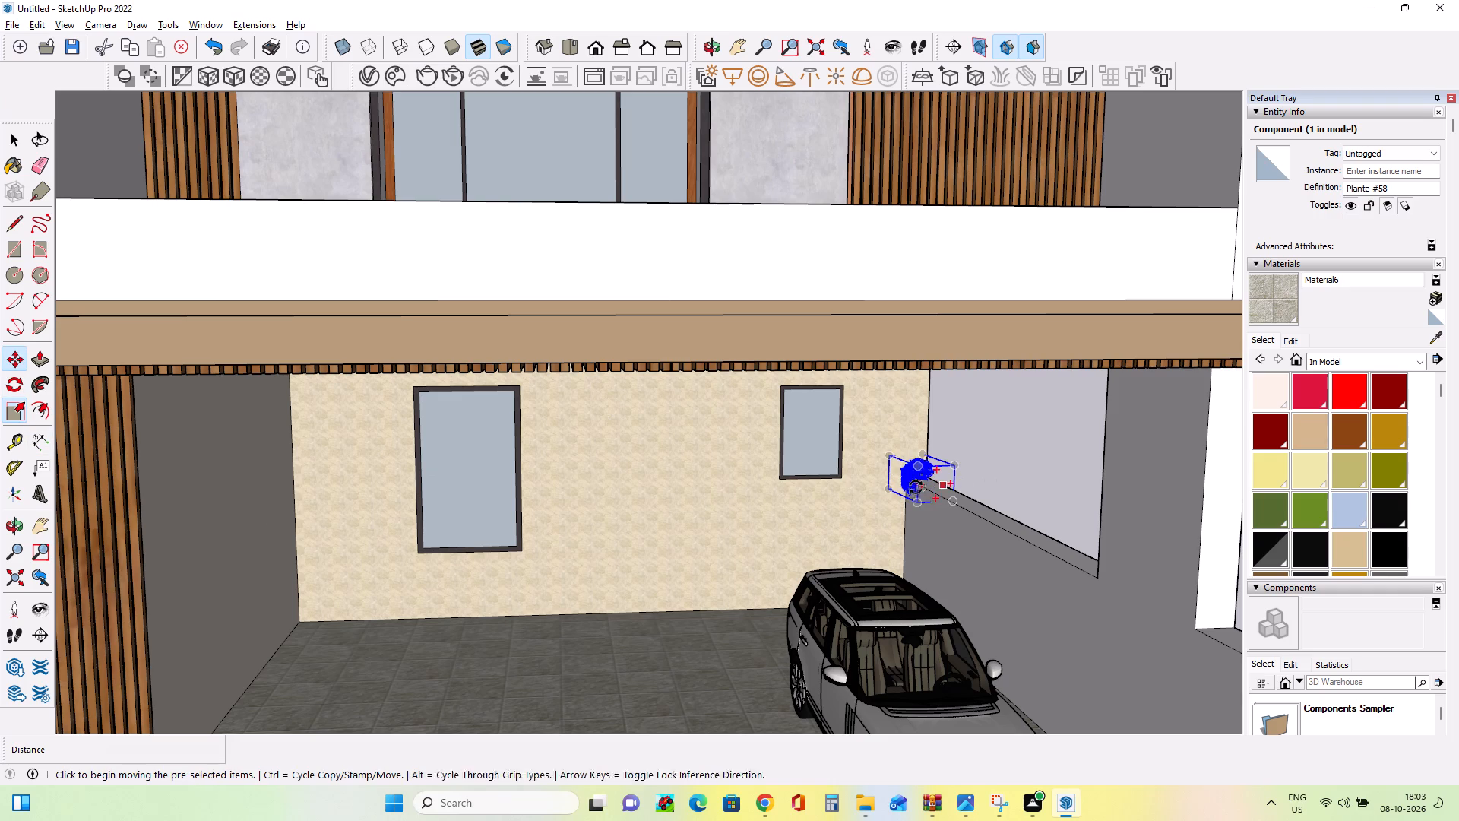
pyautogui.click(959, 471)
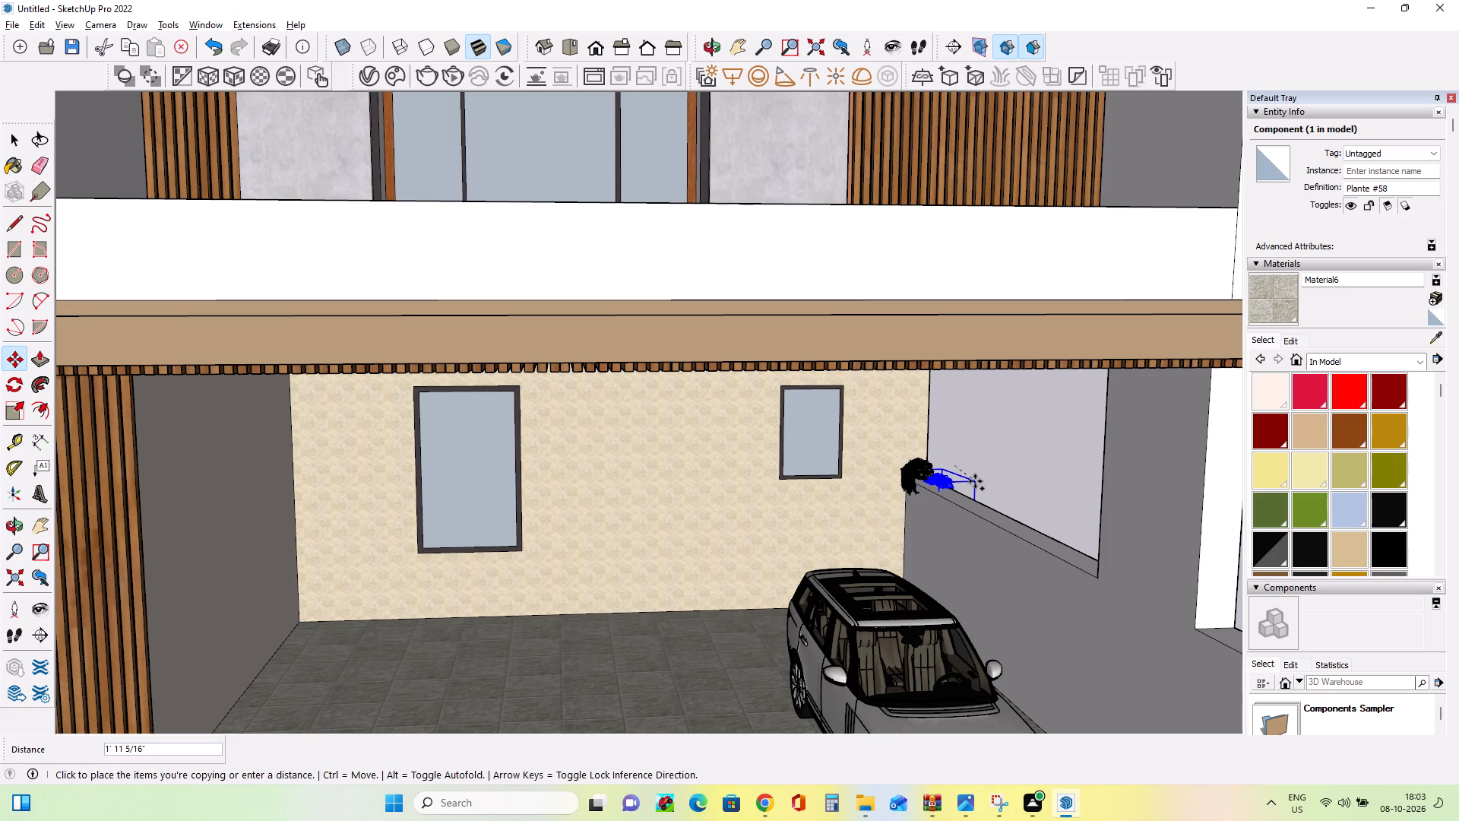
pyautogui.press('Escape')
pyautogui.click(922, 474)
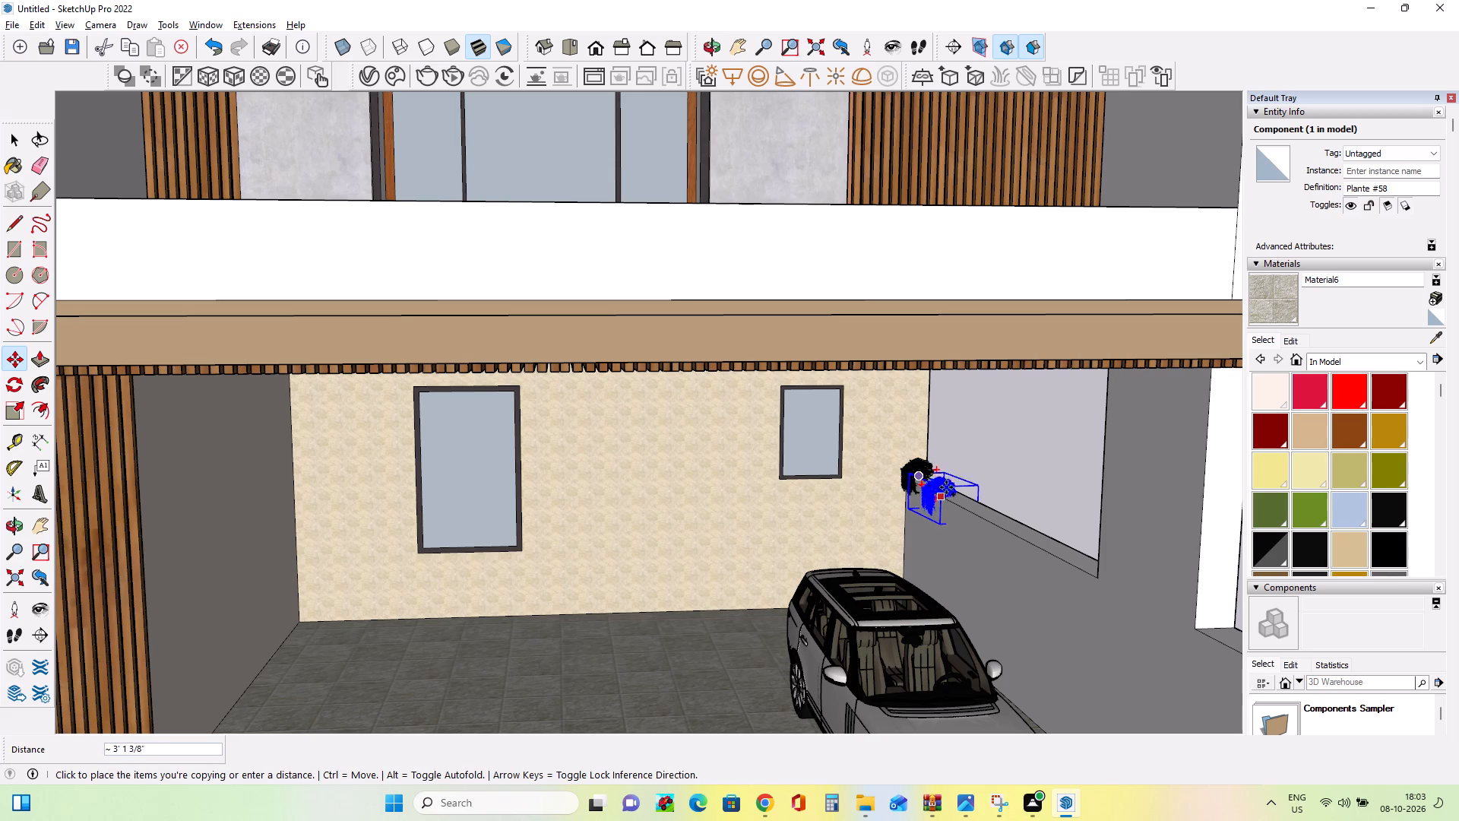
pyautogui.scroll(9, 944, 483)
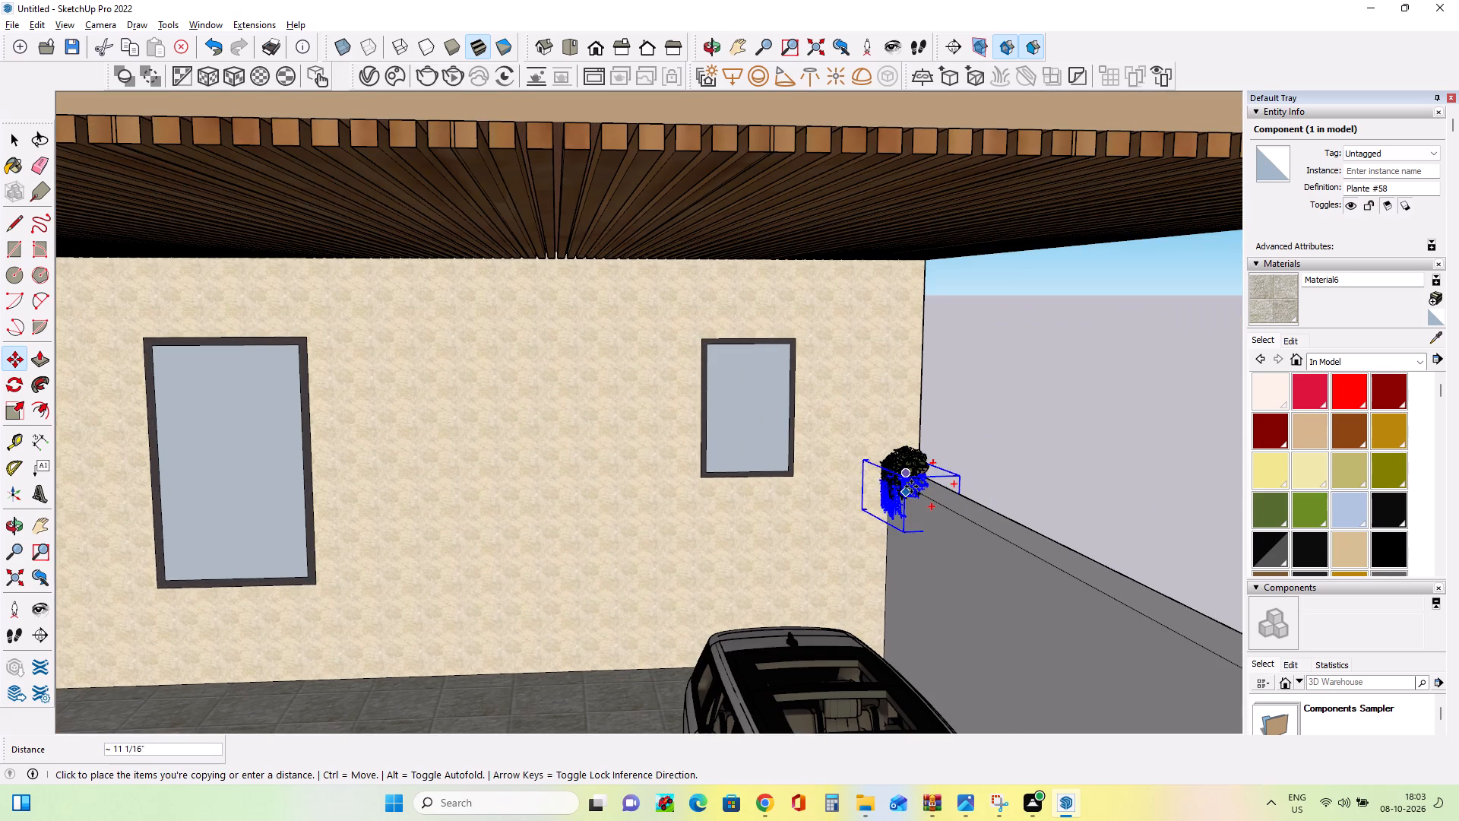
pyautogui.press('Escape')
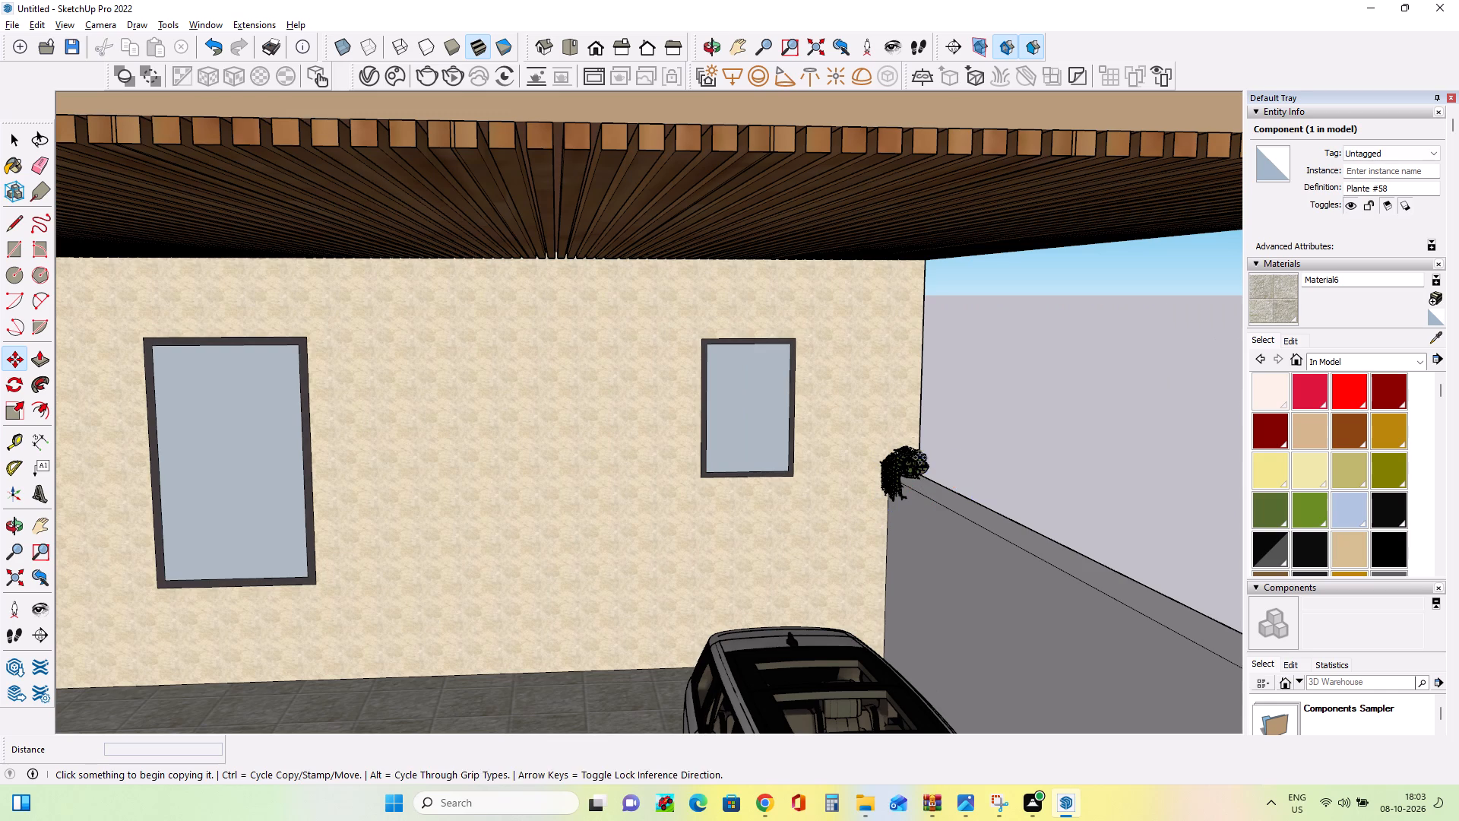
# Copy the trailing plant about 10 3/8" forward along the top of the side wall.
pyautogui.click(910, 457)
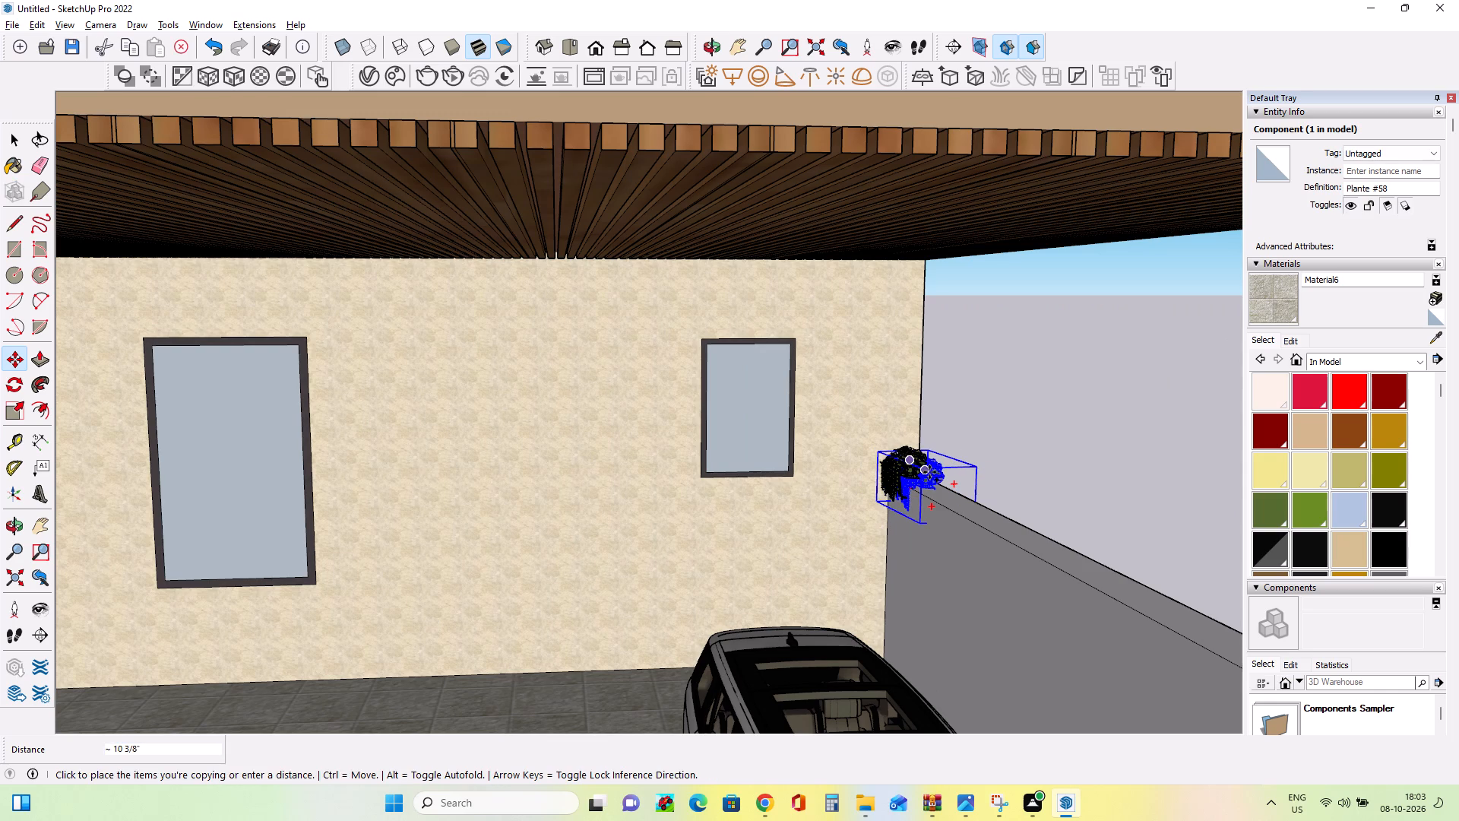
pyautogui.click(931, 475)
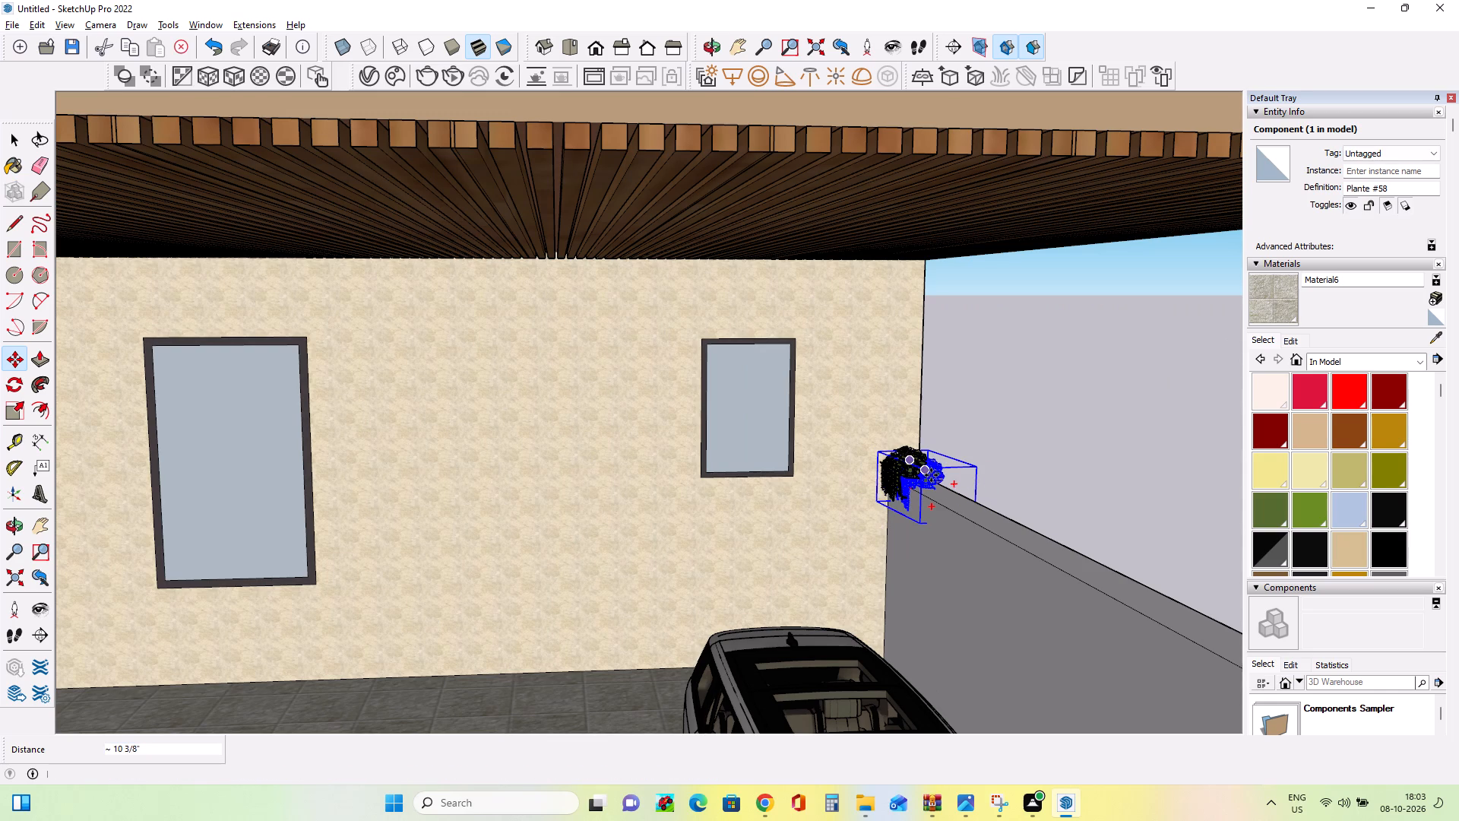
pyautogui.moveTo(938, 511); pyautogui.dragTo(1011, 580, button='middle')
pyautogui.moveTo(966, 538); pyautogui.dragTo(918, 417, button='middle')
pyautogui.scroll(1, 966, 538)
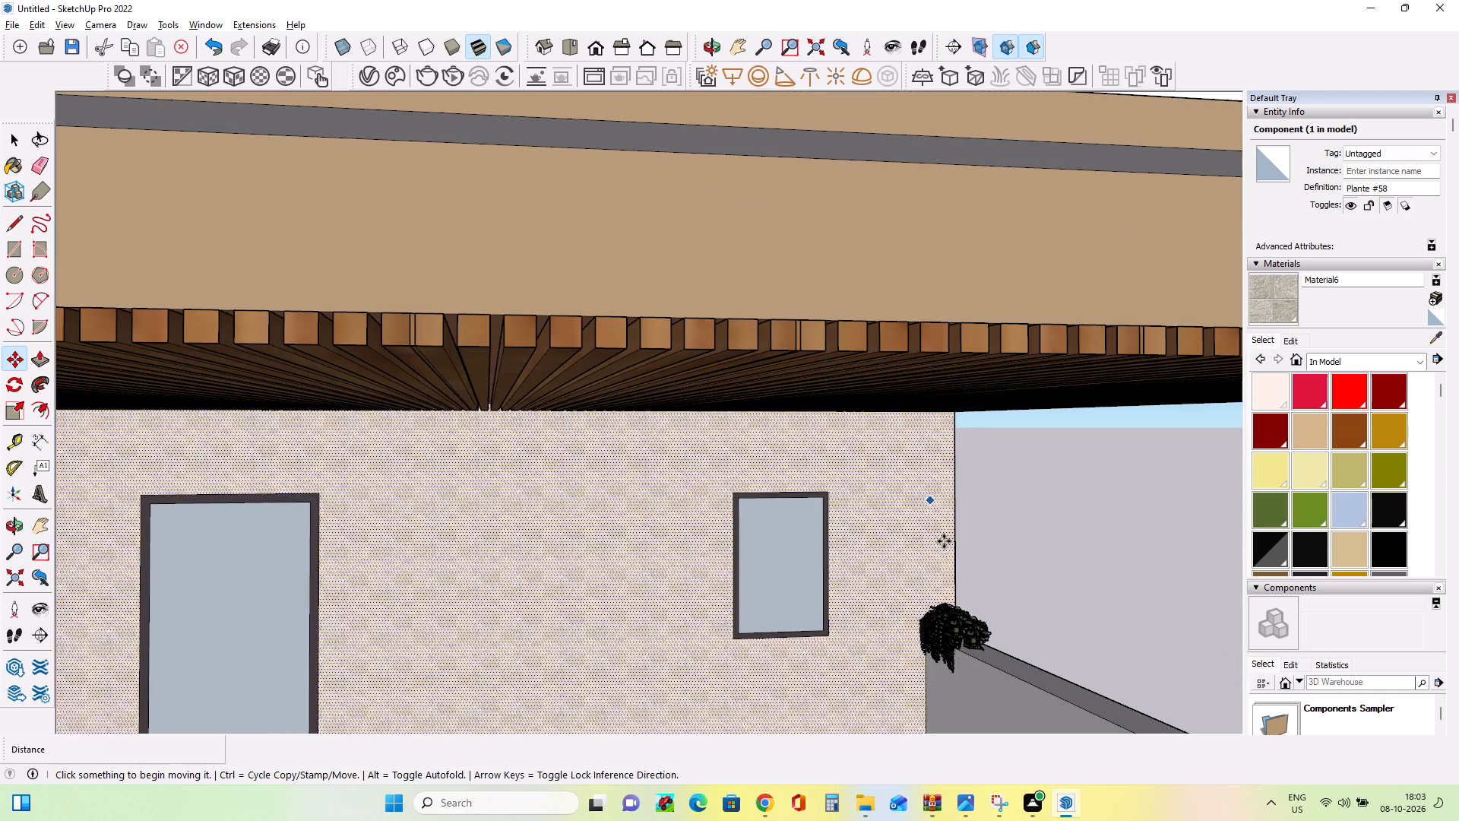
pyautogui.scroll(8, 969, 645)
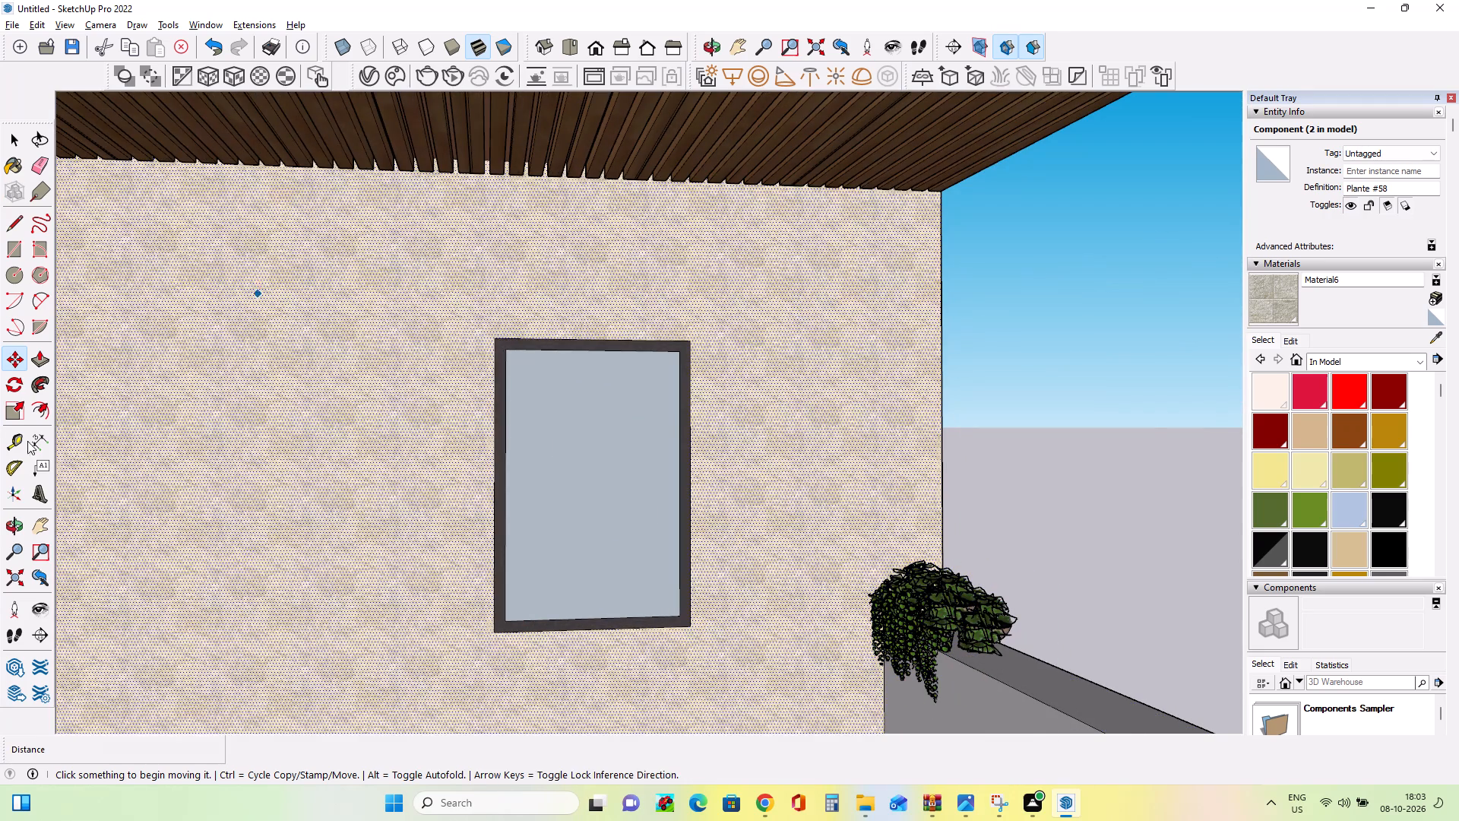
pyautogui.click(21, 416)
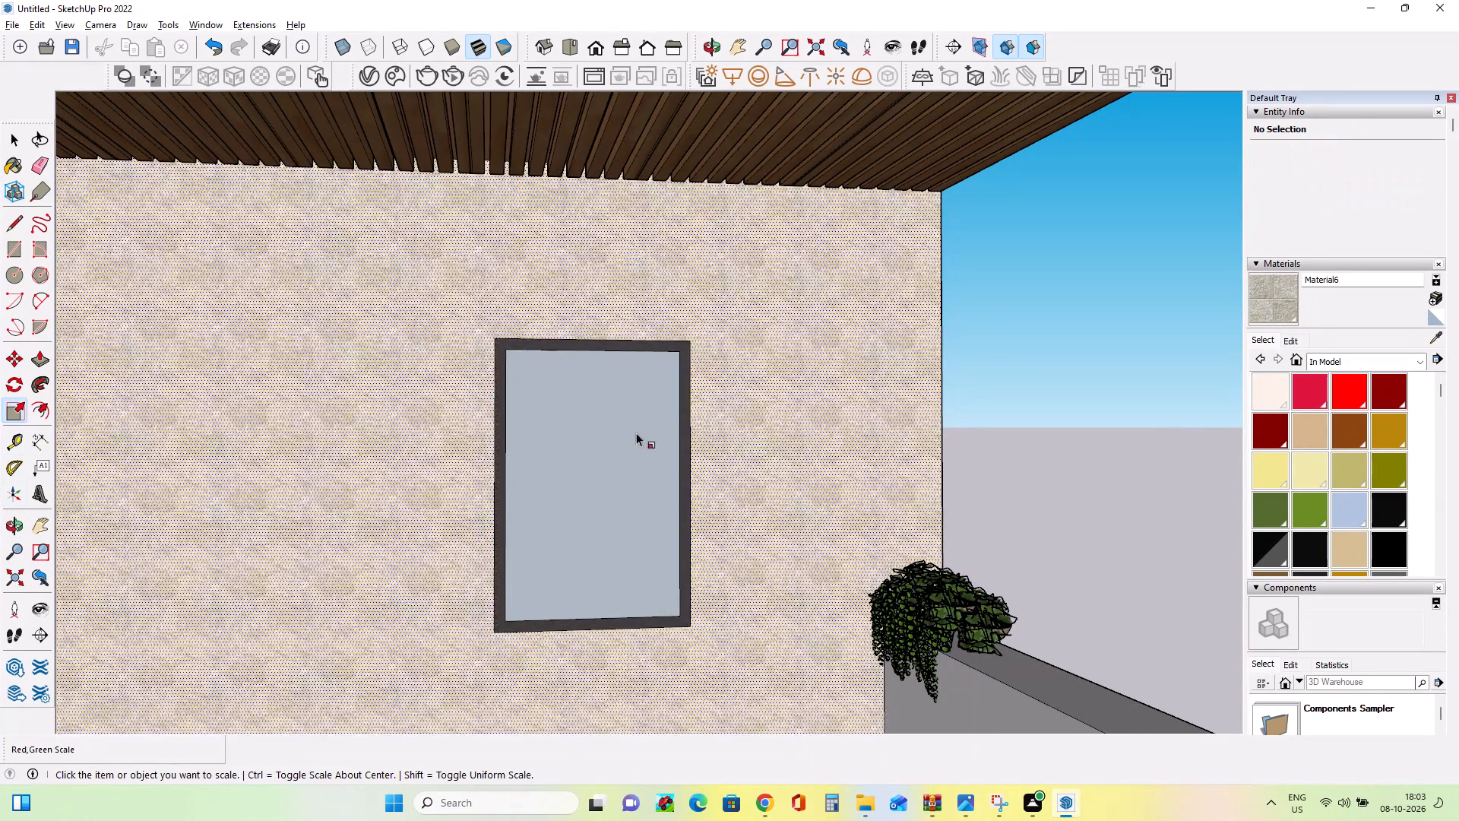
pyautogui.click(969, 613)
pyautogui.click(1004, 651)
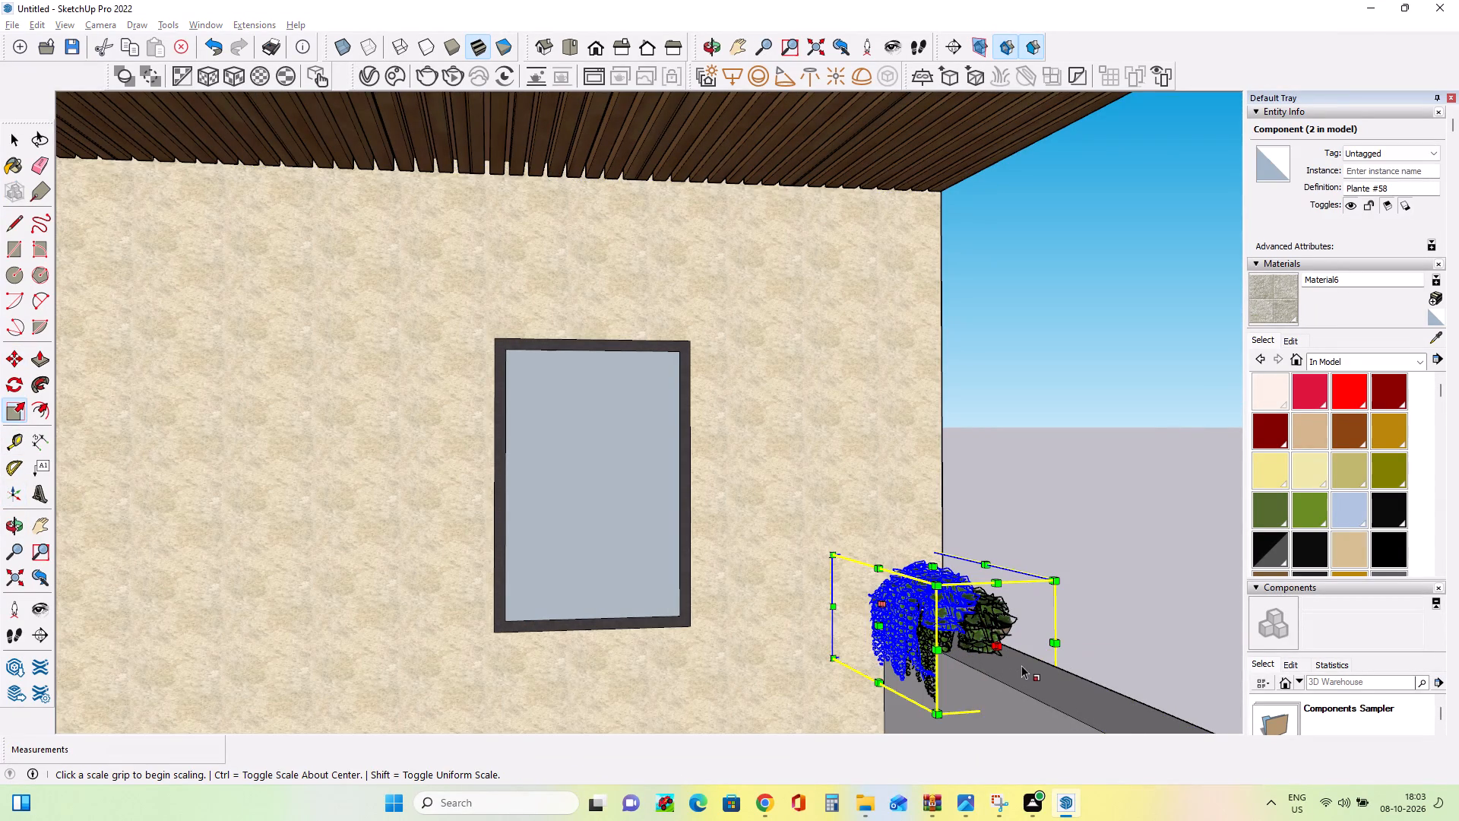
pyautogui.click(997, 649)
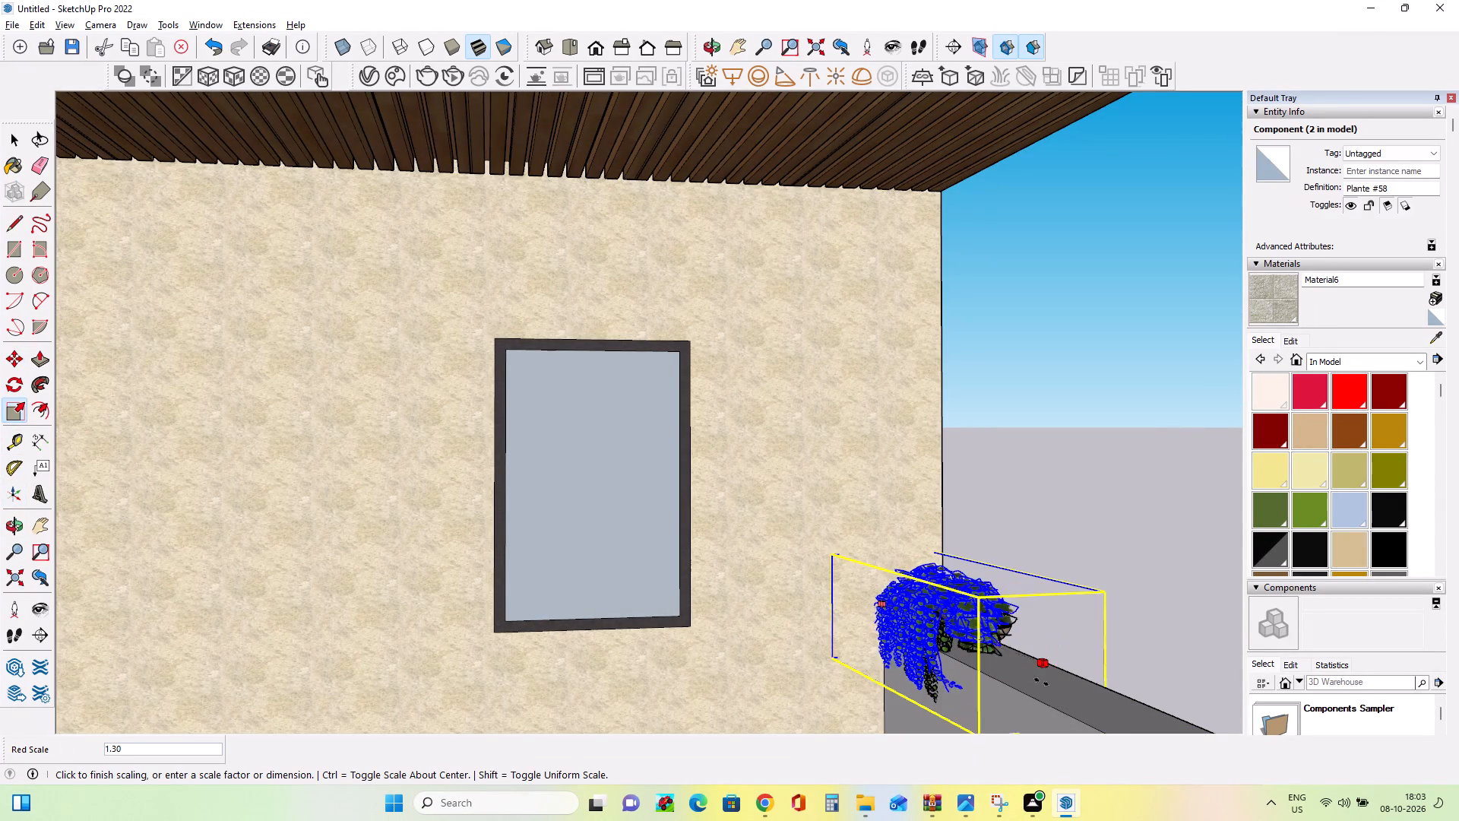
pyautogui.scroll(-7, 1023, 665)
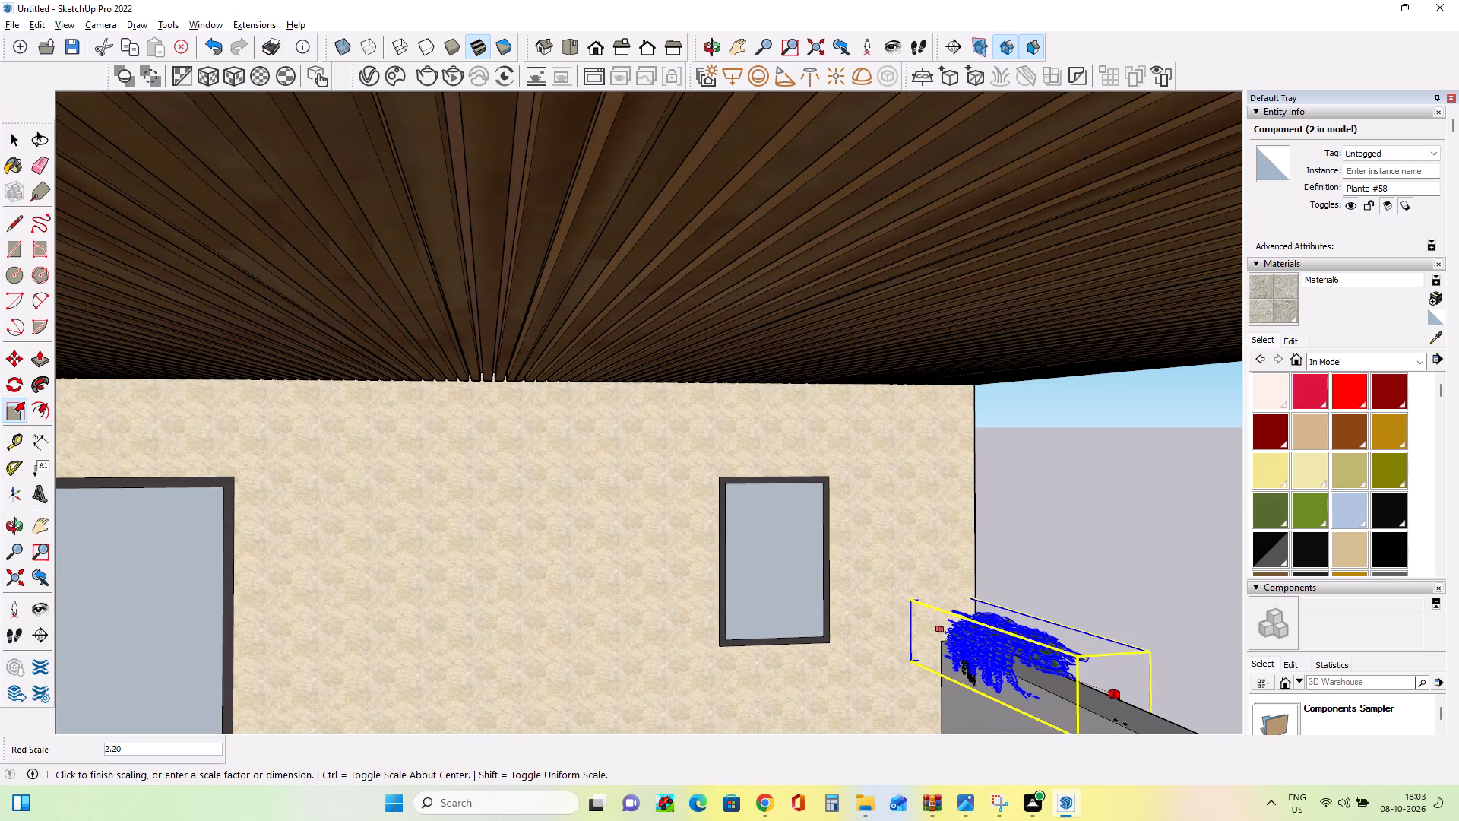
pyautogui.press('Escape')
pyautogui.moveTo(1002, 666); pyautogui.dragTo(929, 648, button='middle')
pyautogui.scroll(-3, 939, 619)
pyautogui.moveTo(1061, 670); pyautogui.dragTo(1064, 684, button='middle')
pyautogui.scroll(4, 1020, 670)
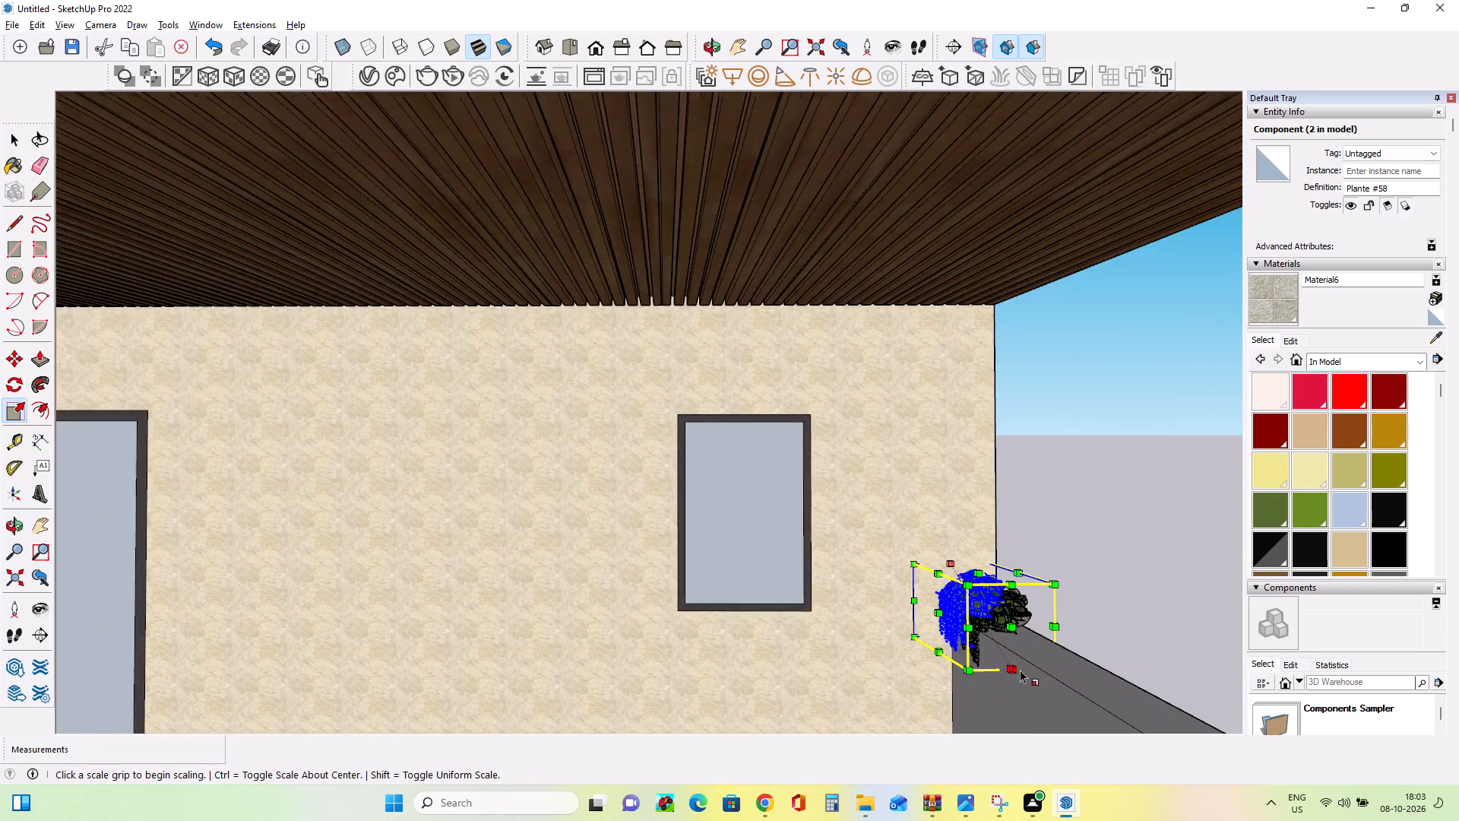
# Move the copied trailing plant farther forward along the top of the side wall, clear of the original plant.
pyautogui.scroll(5, 1020, 670)
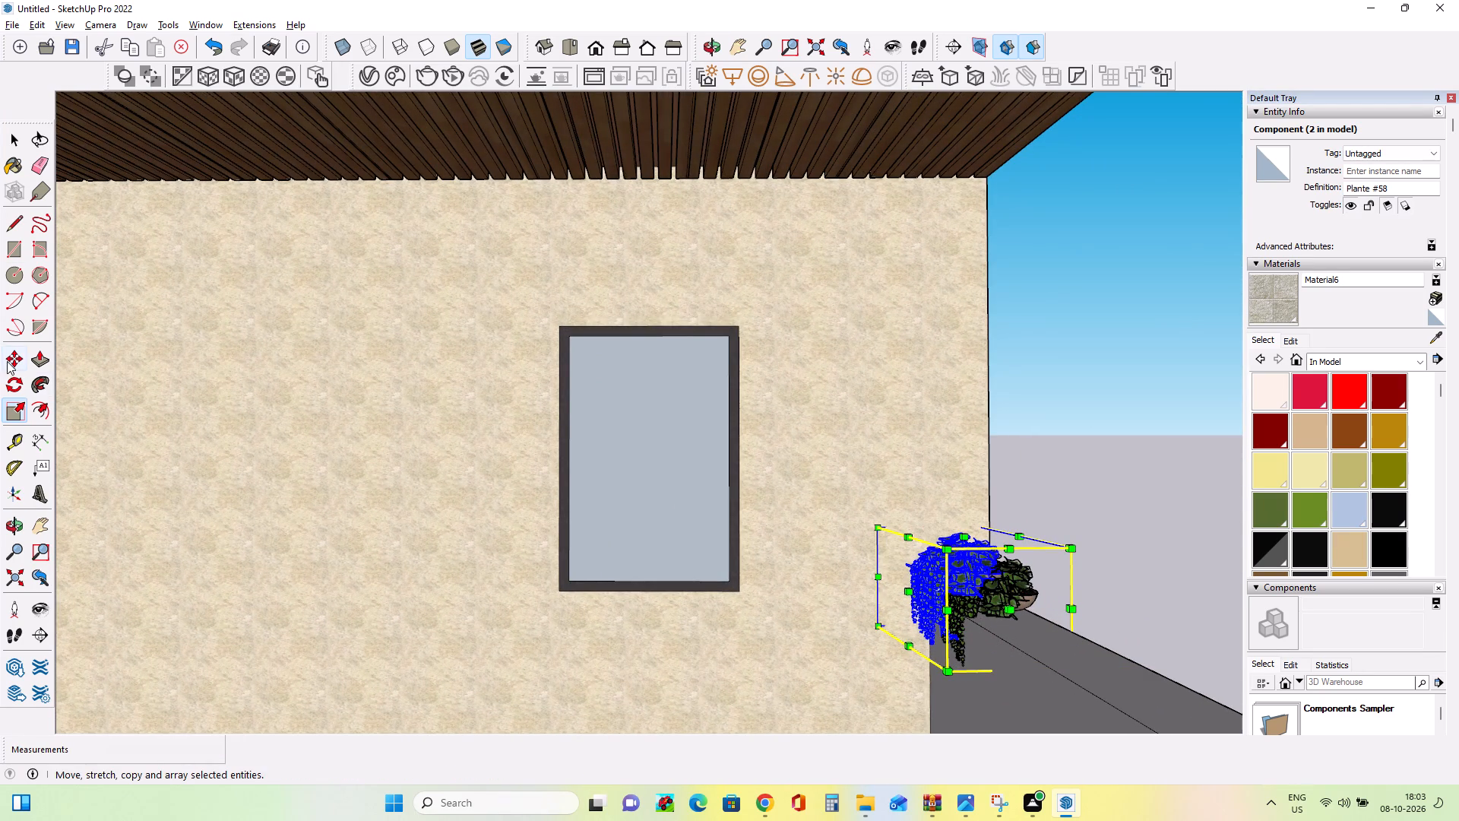
pyautogui.click(7, 361)
pyautogui.click(980, 609)
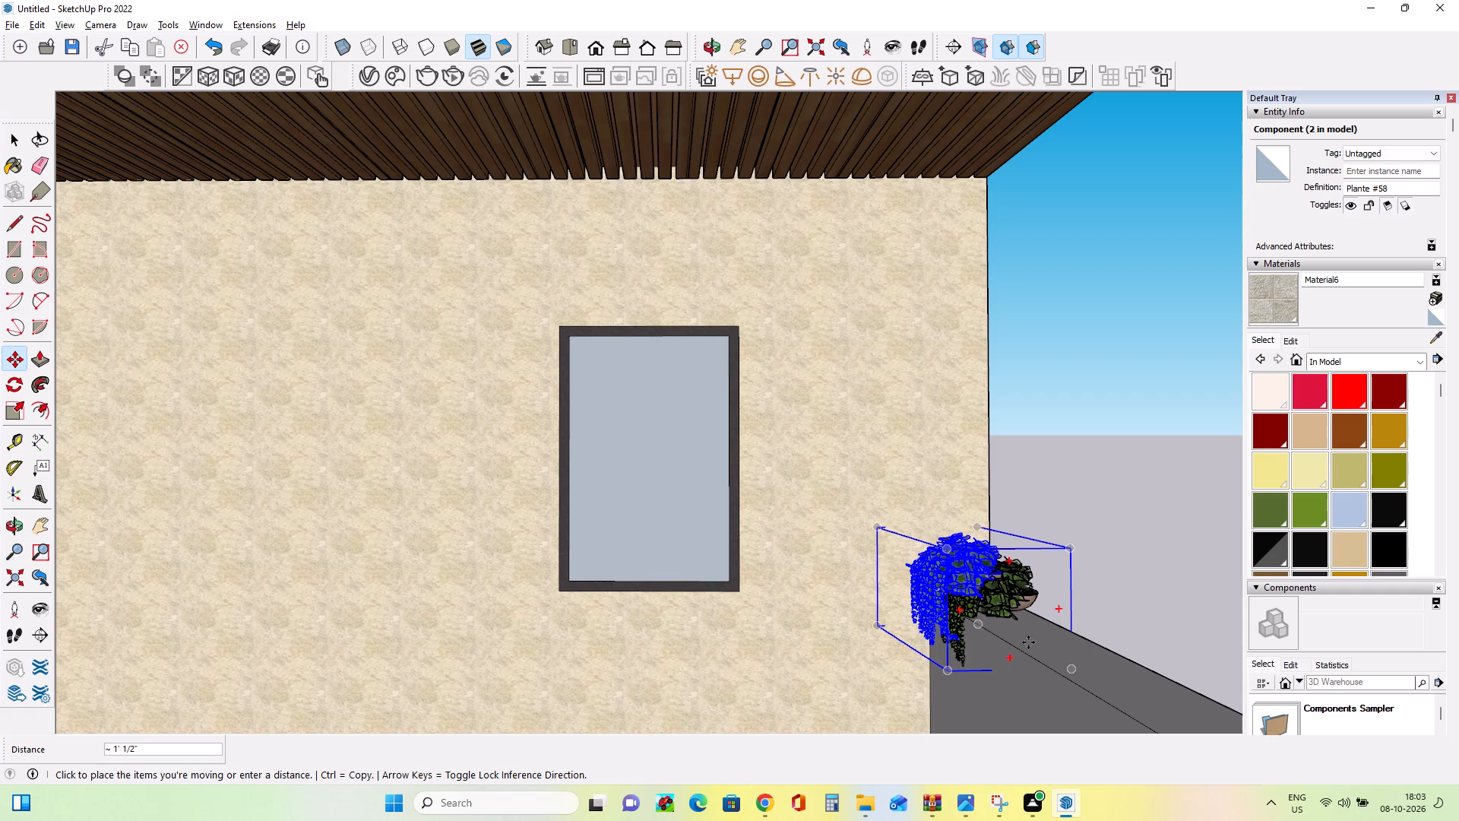
pyautogui.click(1085, 676)
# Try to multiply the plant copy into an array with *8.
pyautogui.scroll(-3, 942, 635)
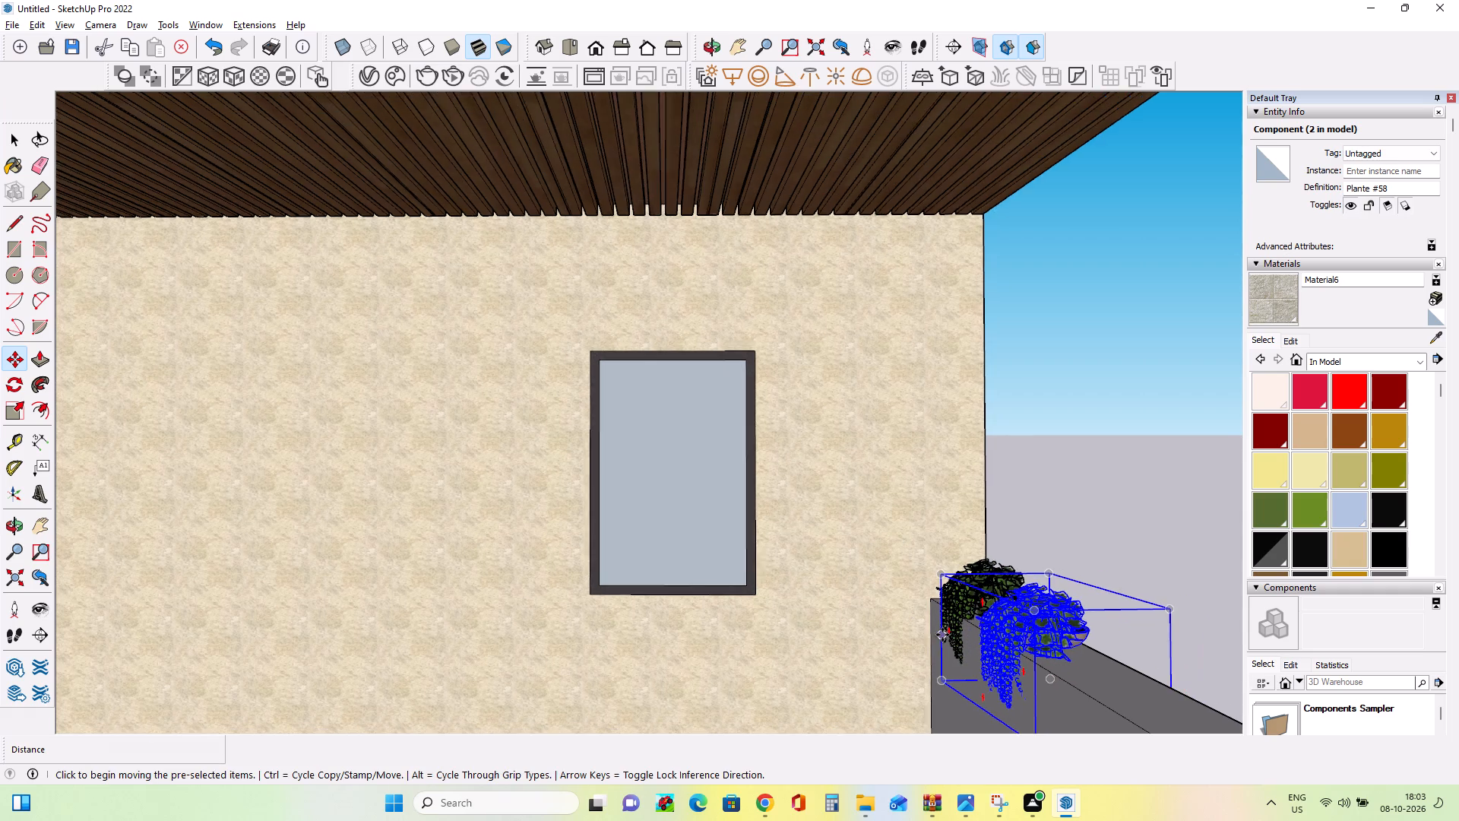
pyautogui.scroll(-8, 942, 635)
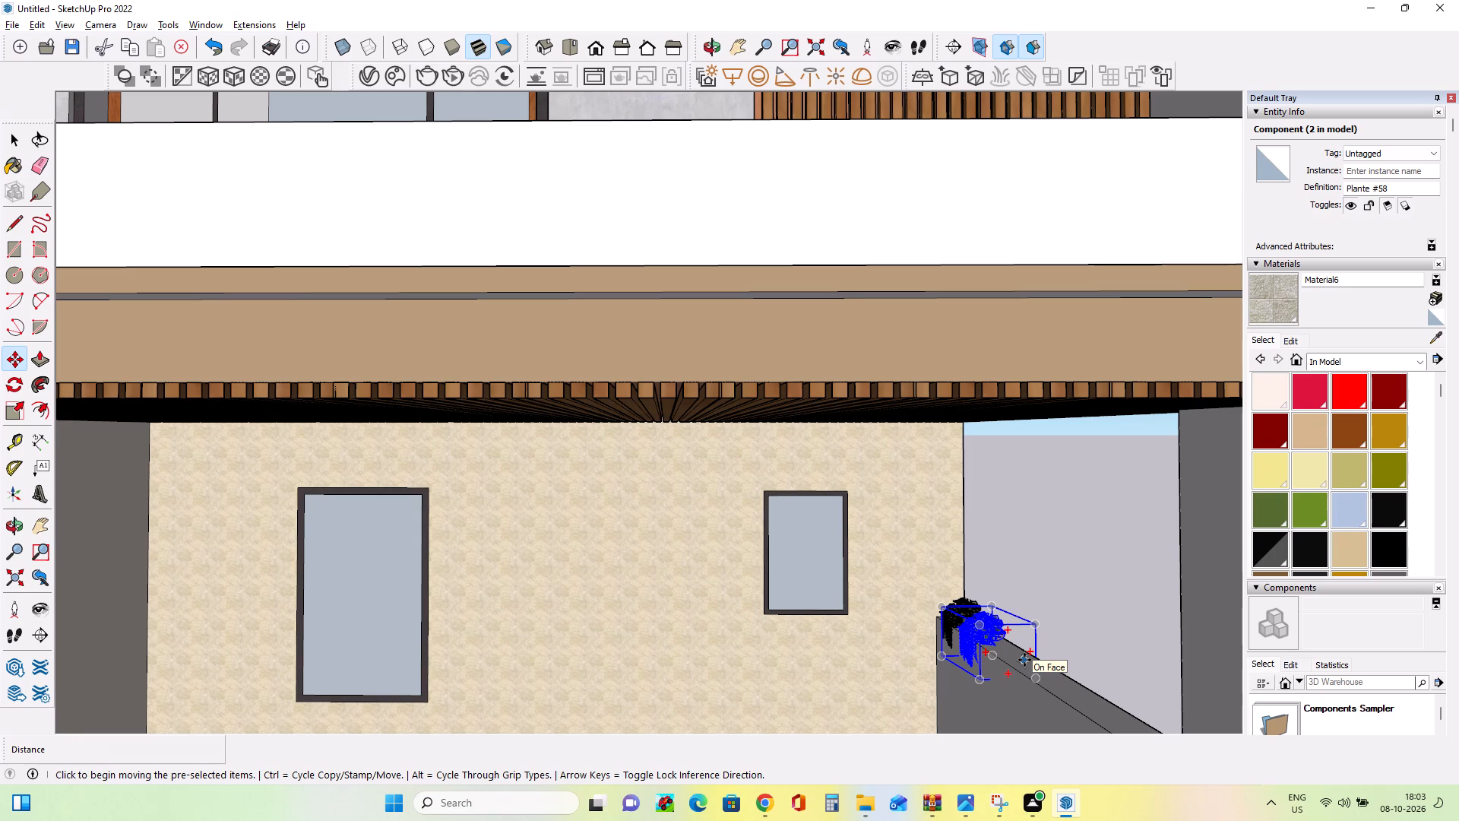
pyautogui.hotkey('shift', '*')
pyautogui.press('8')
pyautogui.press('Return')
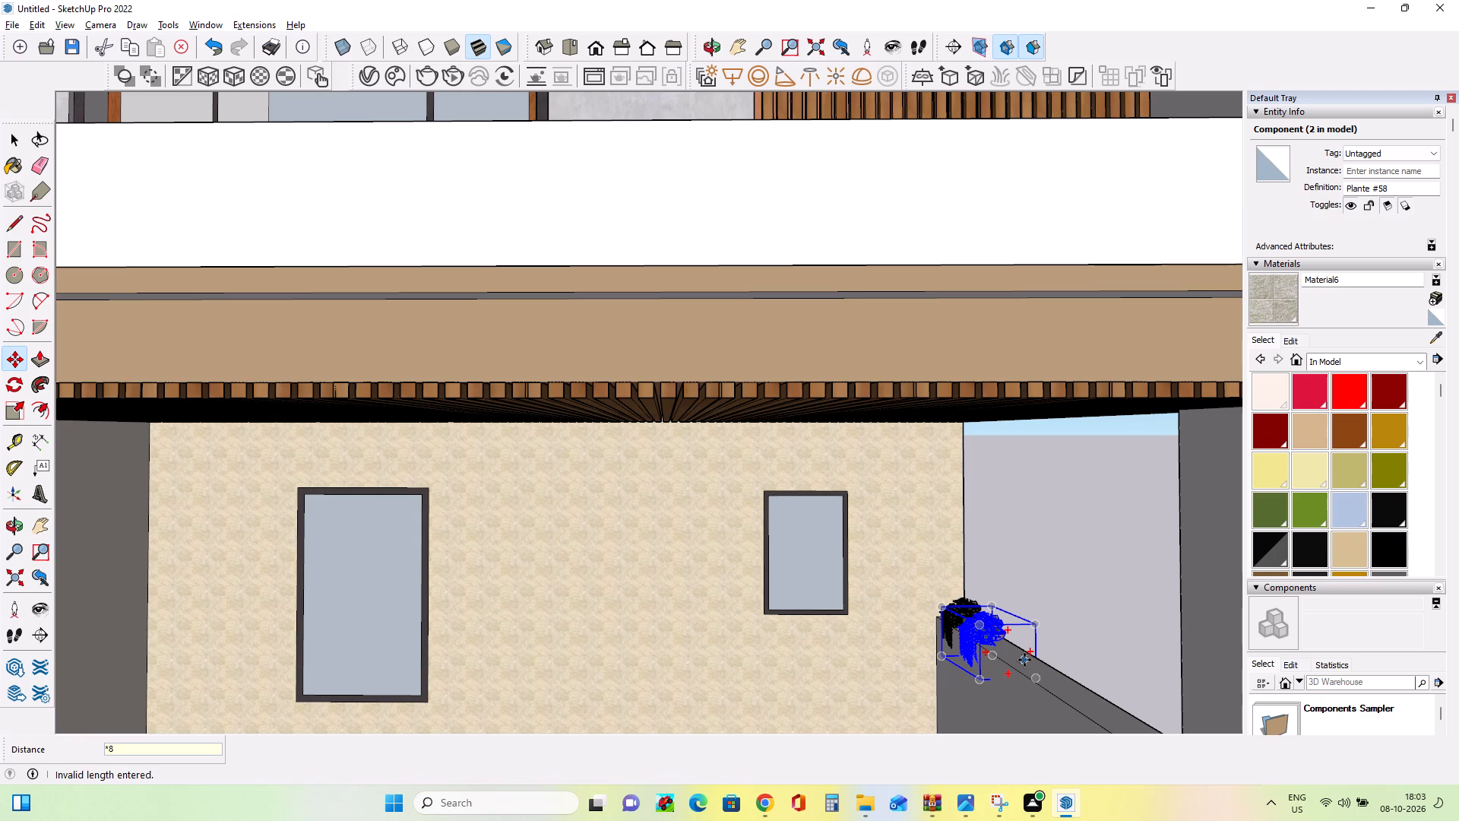
# Copy the front trailing plant about 4' 3" forward along the side wall and repeat the copy as an array with *6.
pyautogui.scroll(-5, 992, 680)
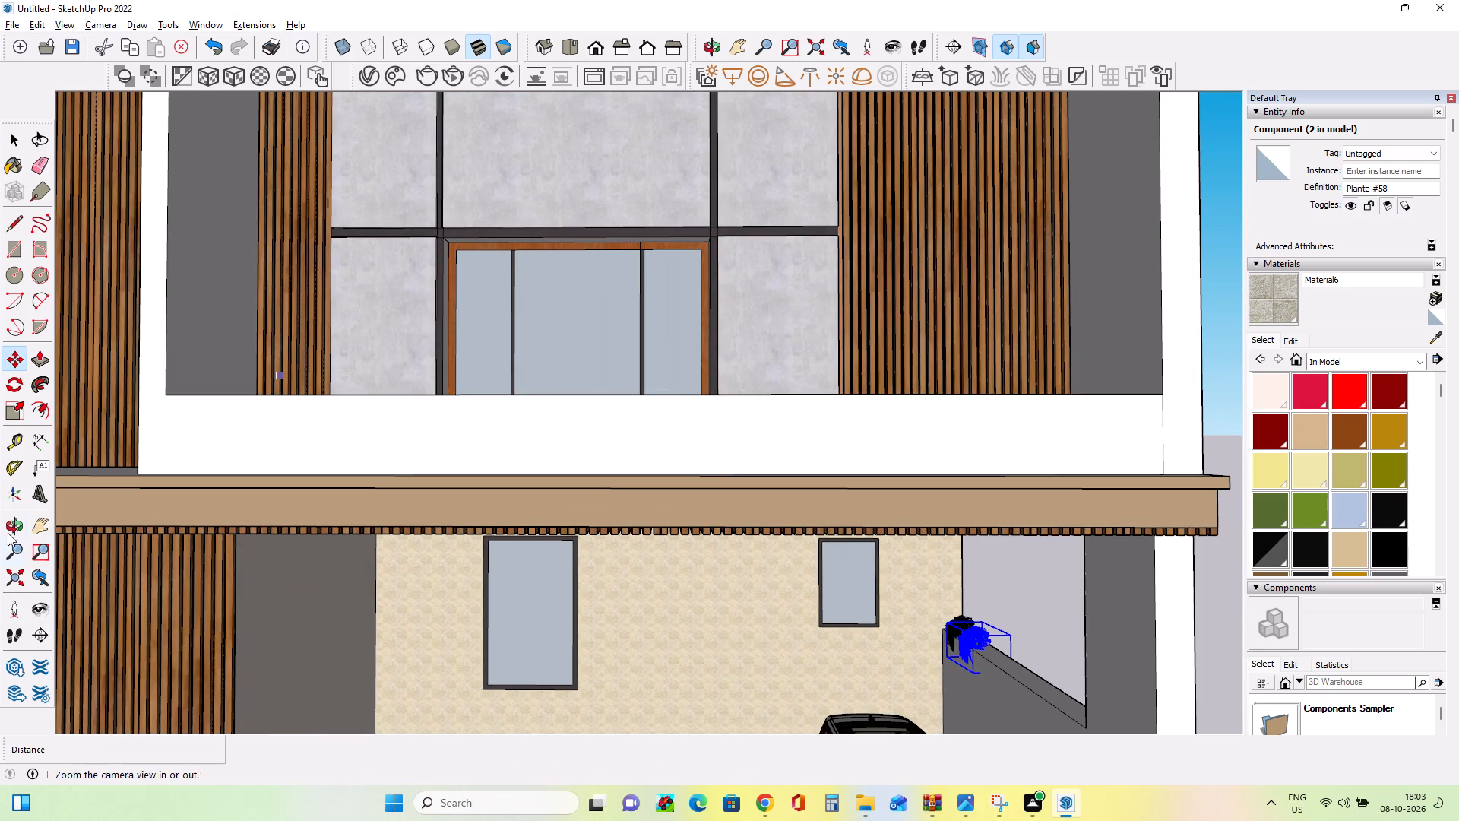
pyautogui.click(37, 525)
pyautogui.moveTo(678, 602); pyautogui.dragTo(599, 463)
pyautogui.moveTo(992, 530); pyautogui.dragTo(999, 573, button='middle')
pyautogui.moveTo(999, 609); pyautogui.dragTo(999, 616, button='middle')
pyautogui.middleClick(999, 633)
pyautogui.scroll(13, 888, 472)
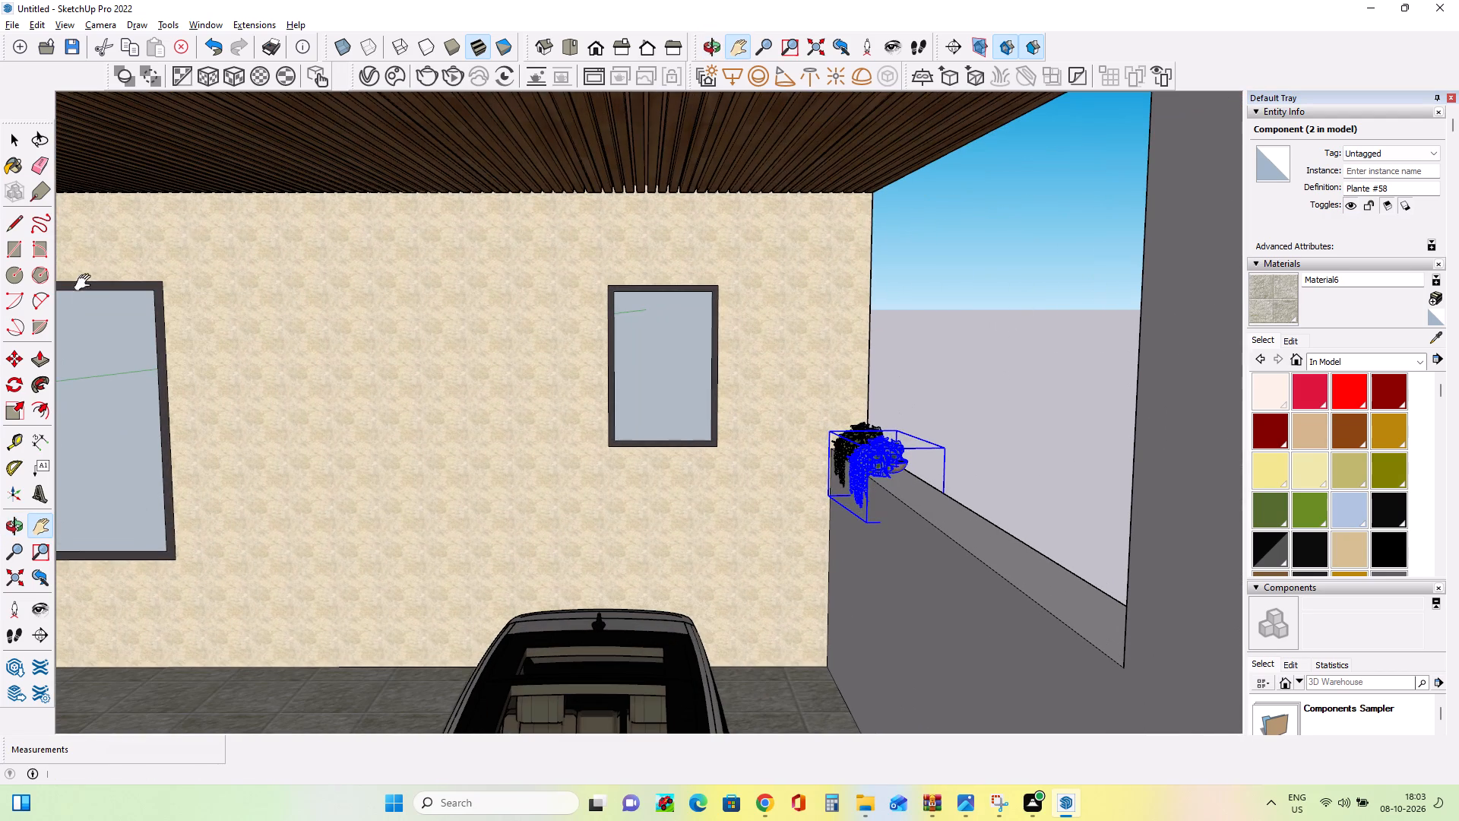
pyautogui.click(9, 356)
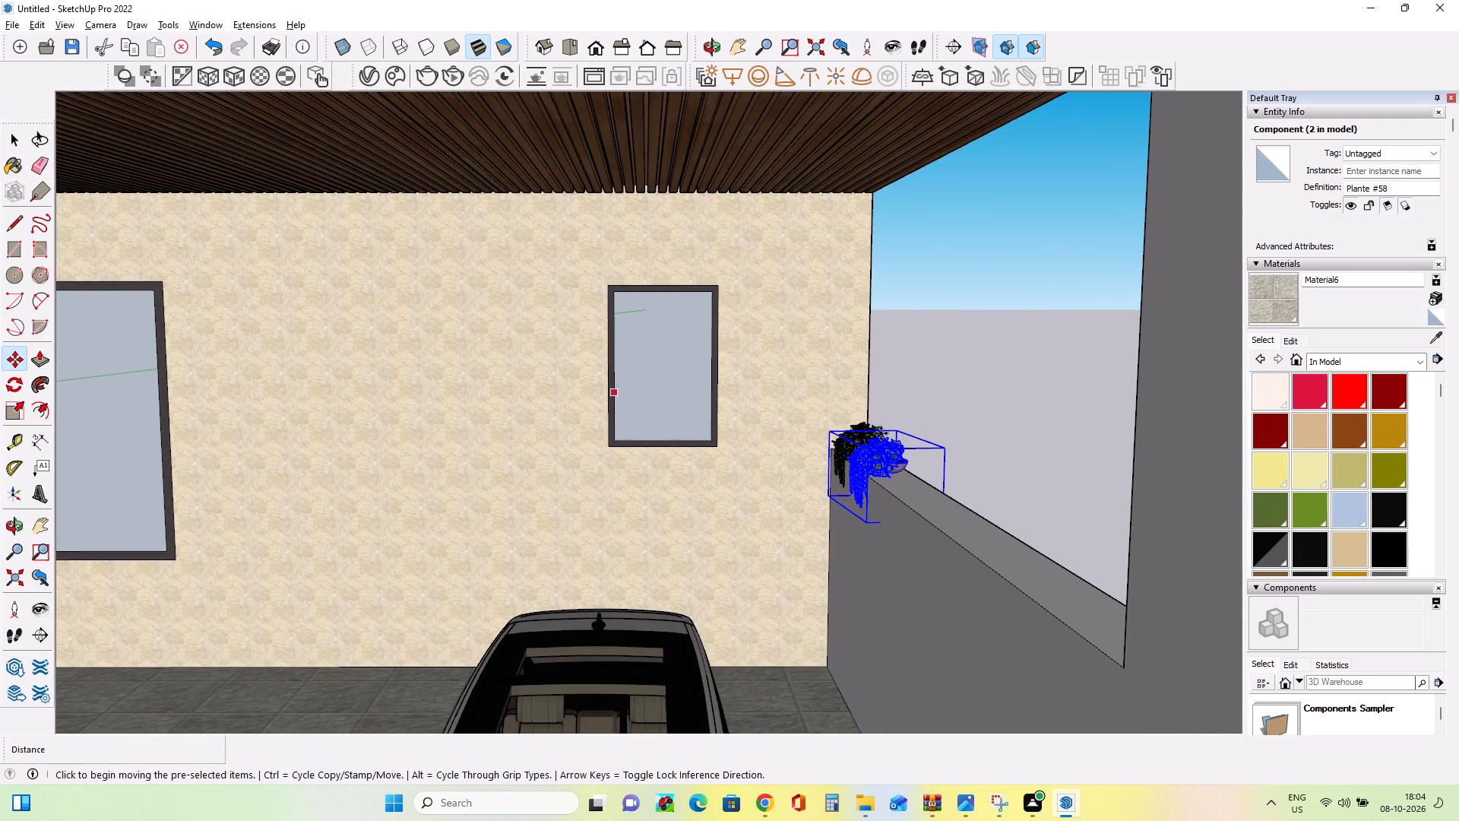
pyautogui.click(883, 465)
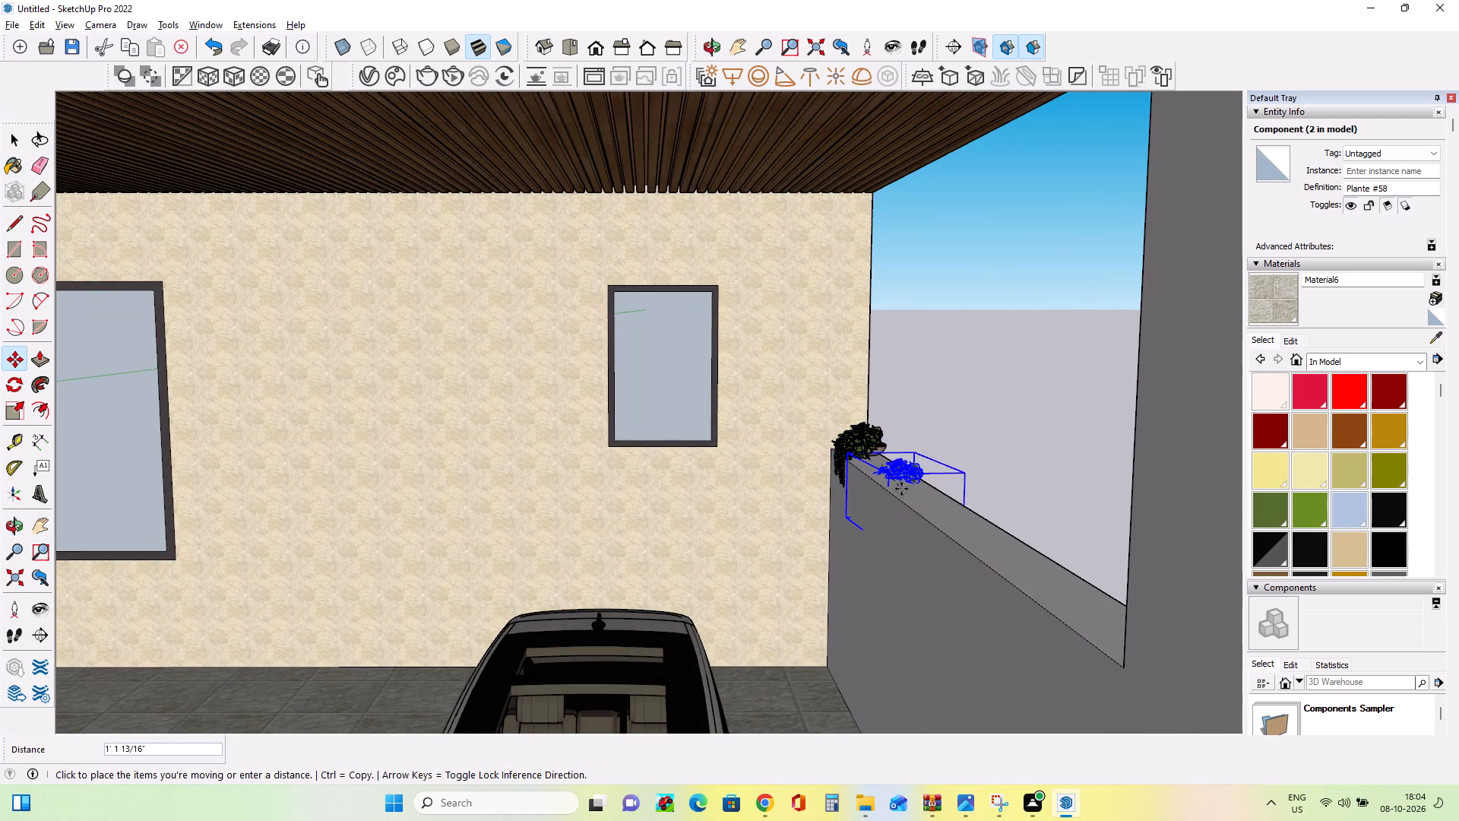
pyautogui.click(910, 487)
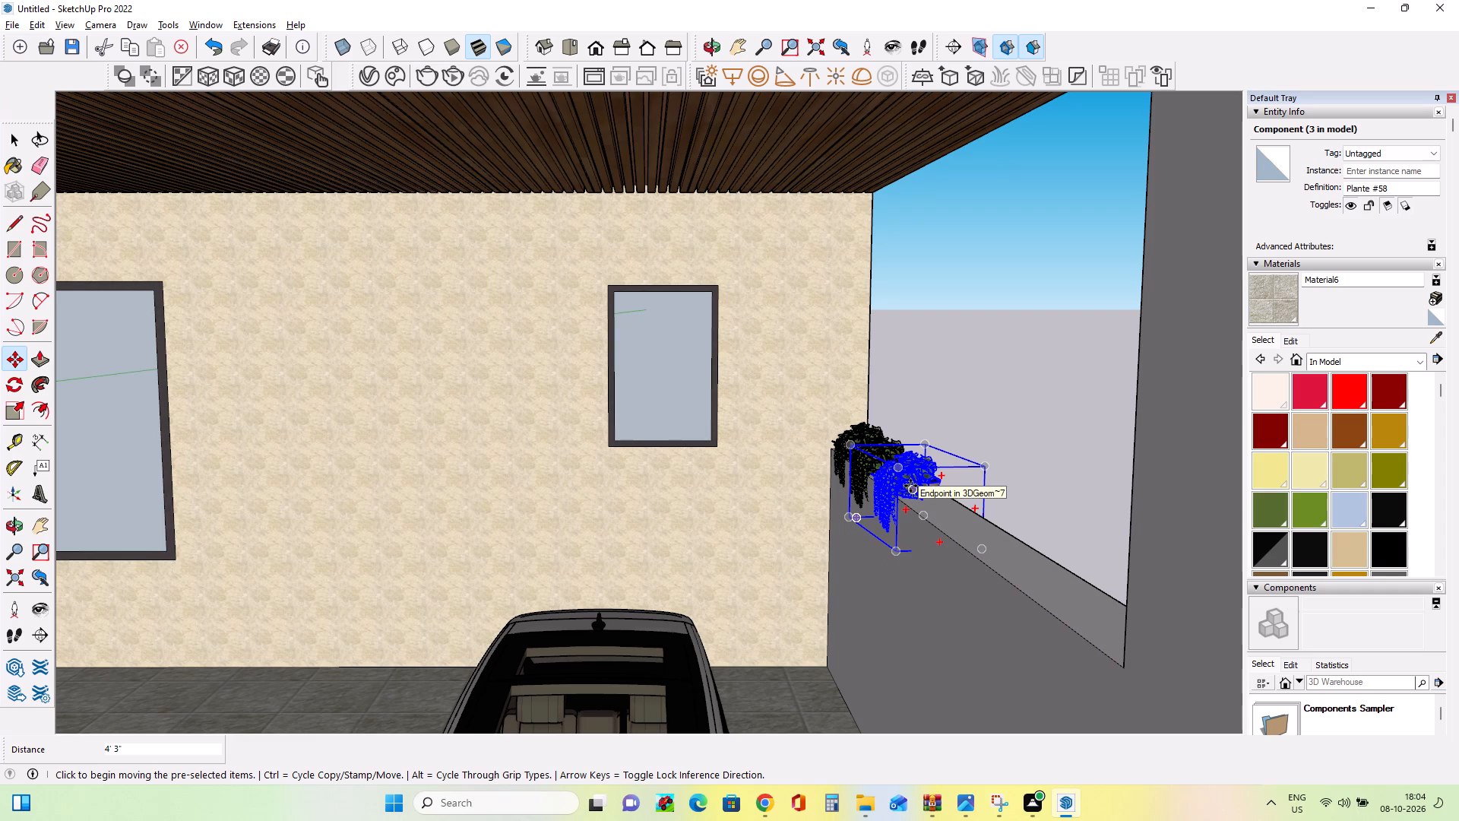
pyautogui.hotkey('shift', '*')
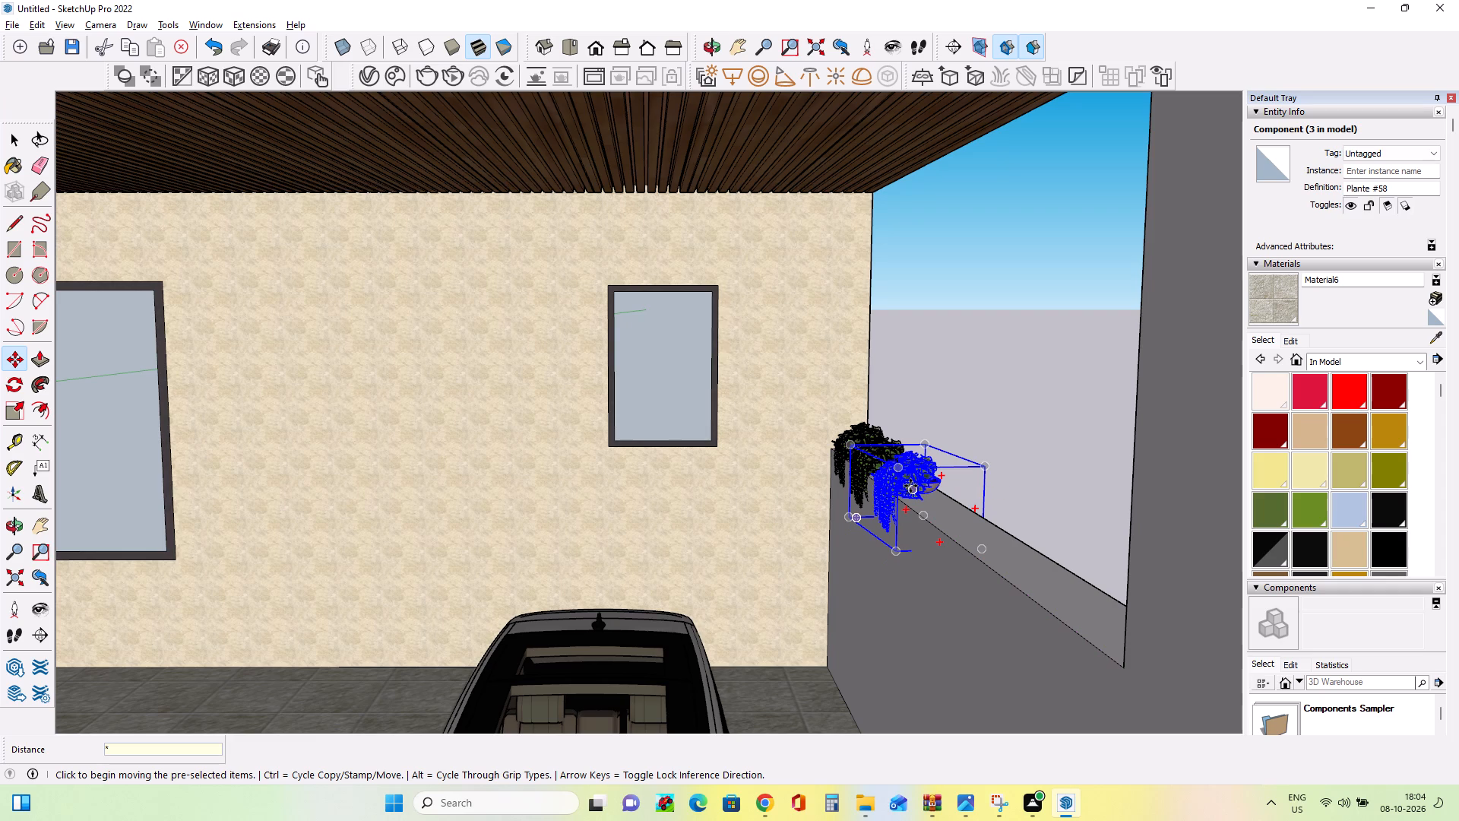
pyautogui.press('6')
pyautogui.press('Return')
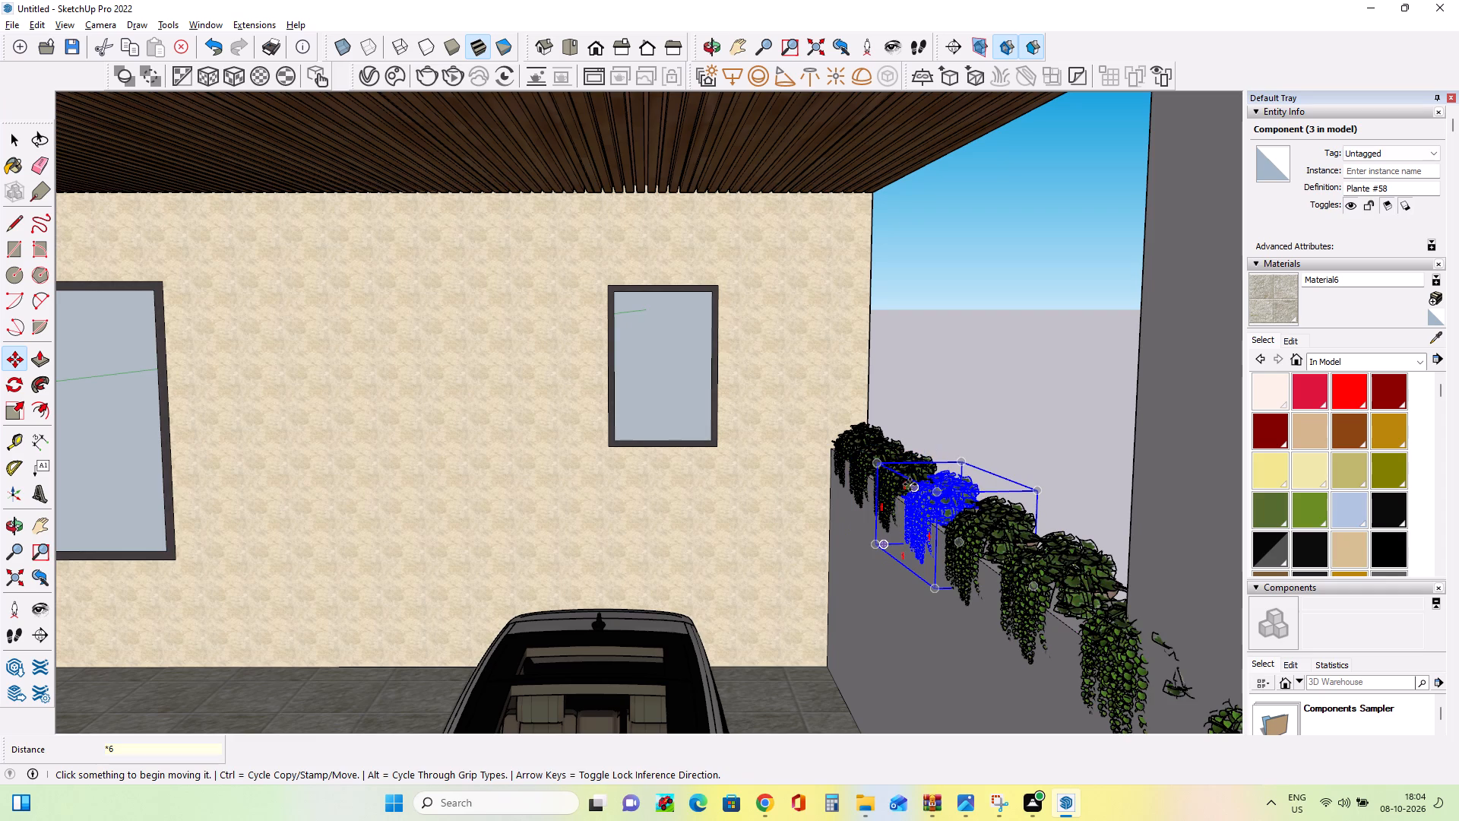
# Delete the two frontmost trailing plants that run past the side wall's opening into the pillar.
pyautogui.scroll(-5, 784, 497)
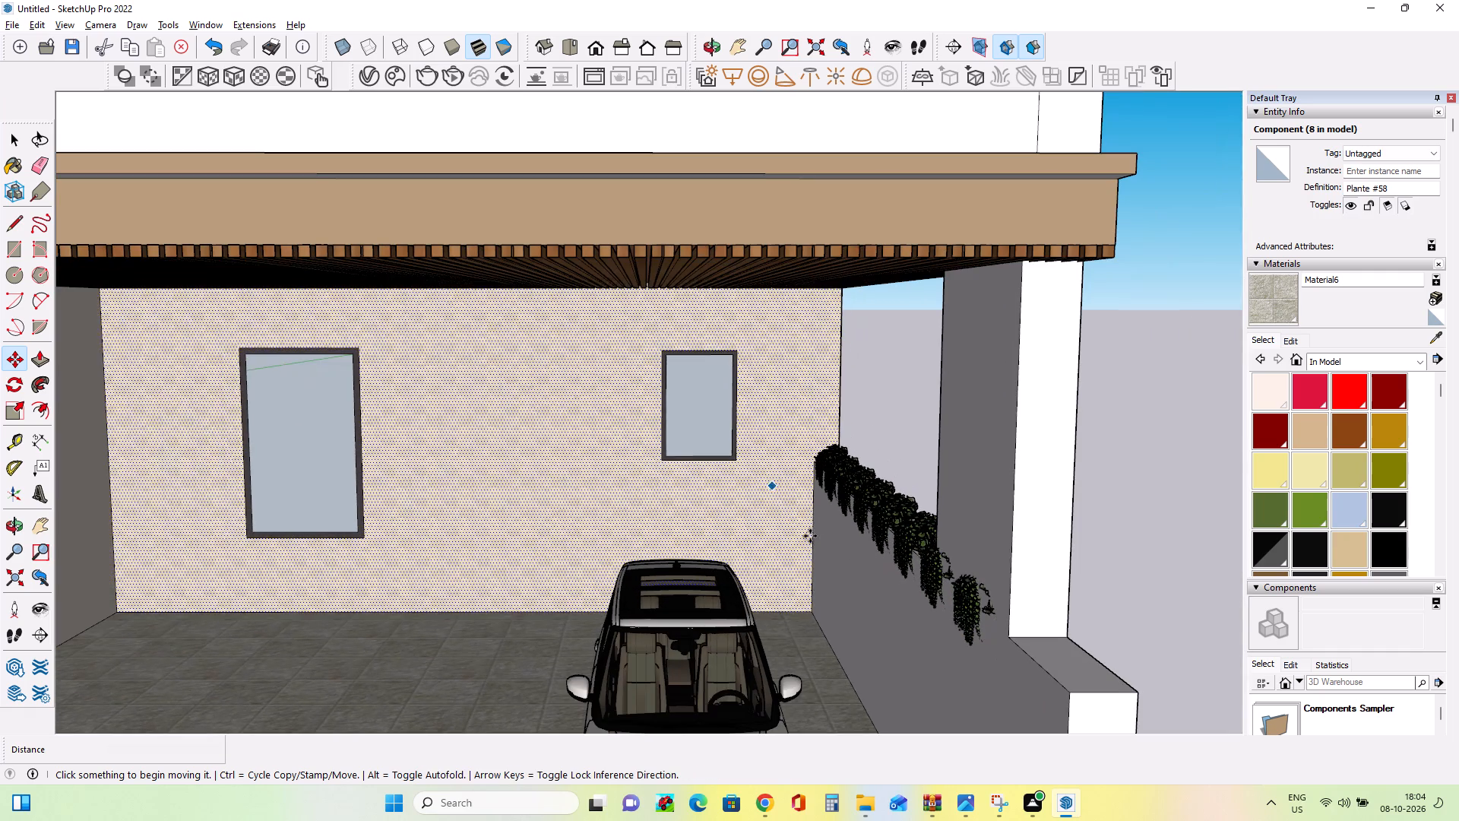
pyautogui.click(7, 132)
pyautogui.click(970, 600)
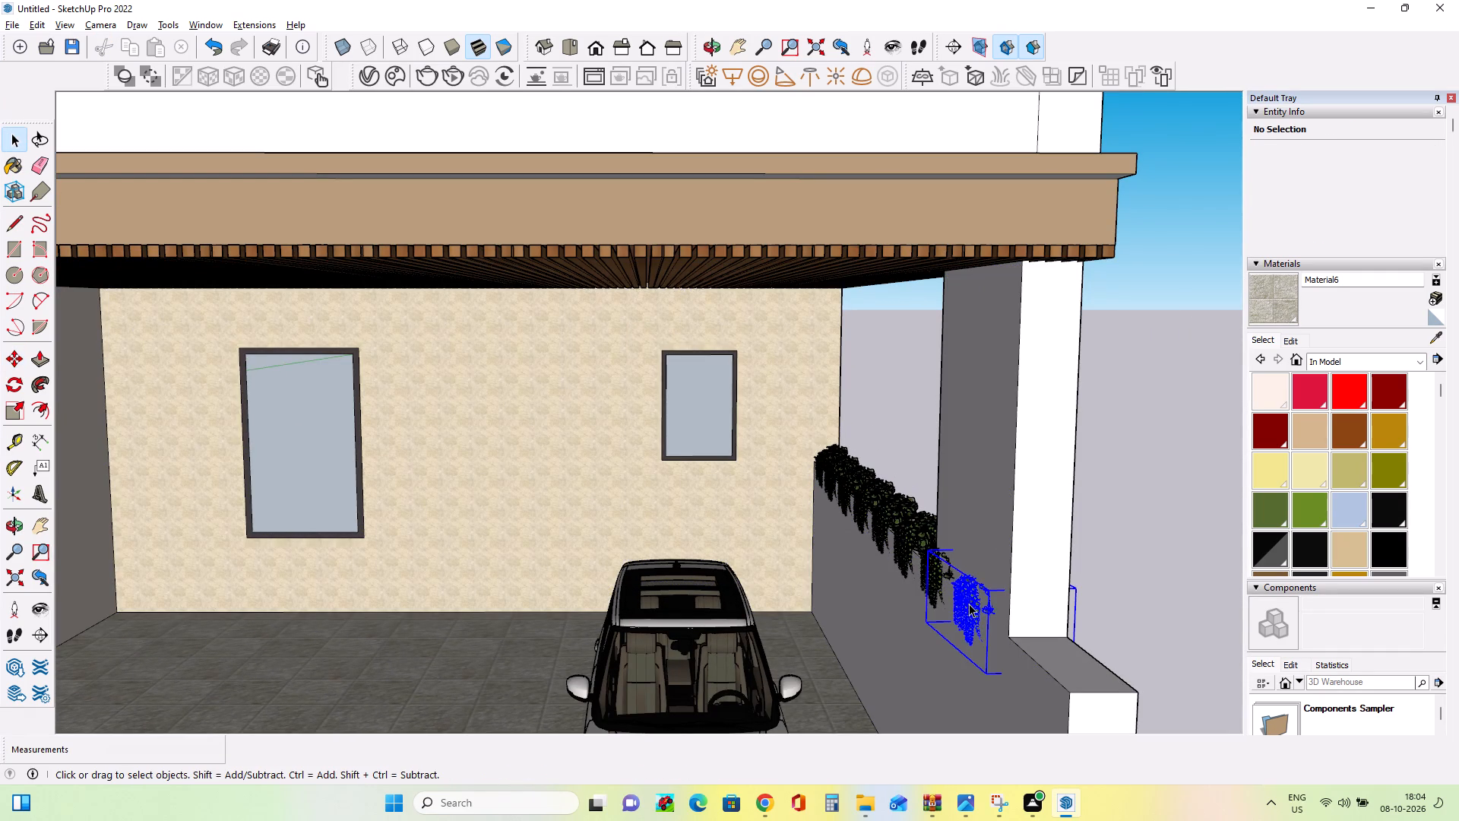
pyautogui.press('Delete')
pyautogui.click(941, 575)
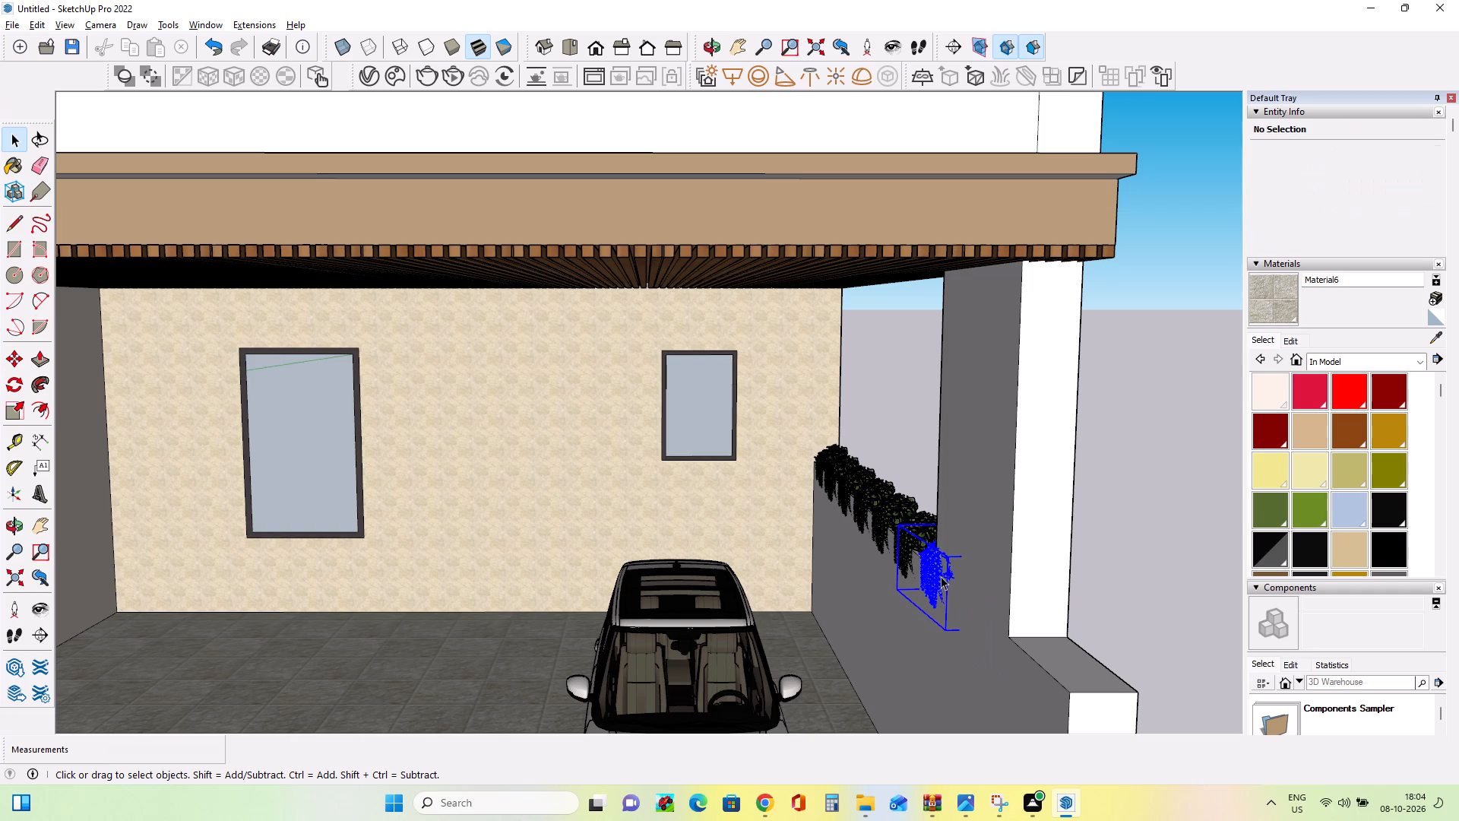
pyautogui.press('Delete')
# Examine the row of trailing plants on the side wall up close and within the whole front facade.
pyautogui.moveTo(940, 572); pyautogui.dragTo(942, 586, button='middle')
pyautogui.moveTo(944, 593); pyautogui.dragTo(948, 606, button='middle')
pyautogui.middleClick(948, 606)
pyautogui.scroll(3, 903, 565)
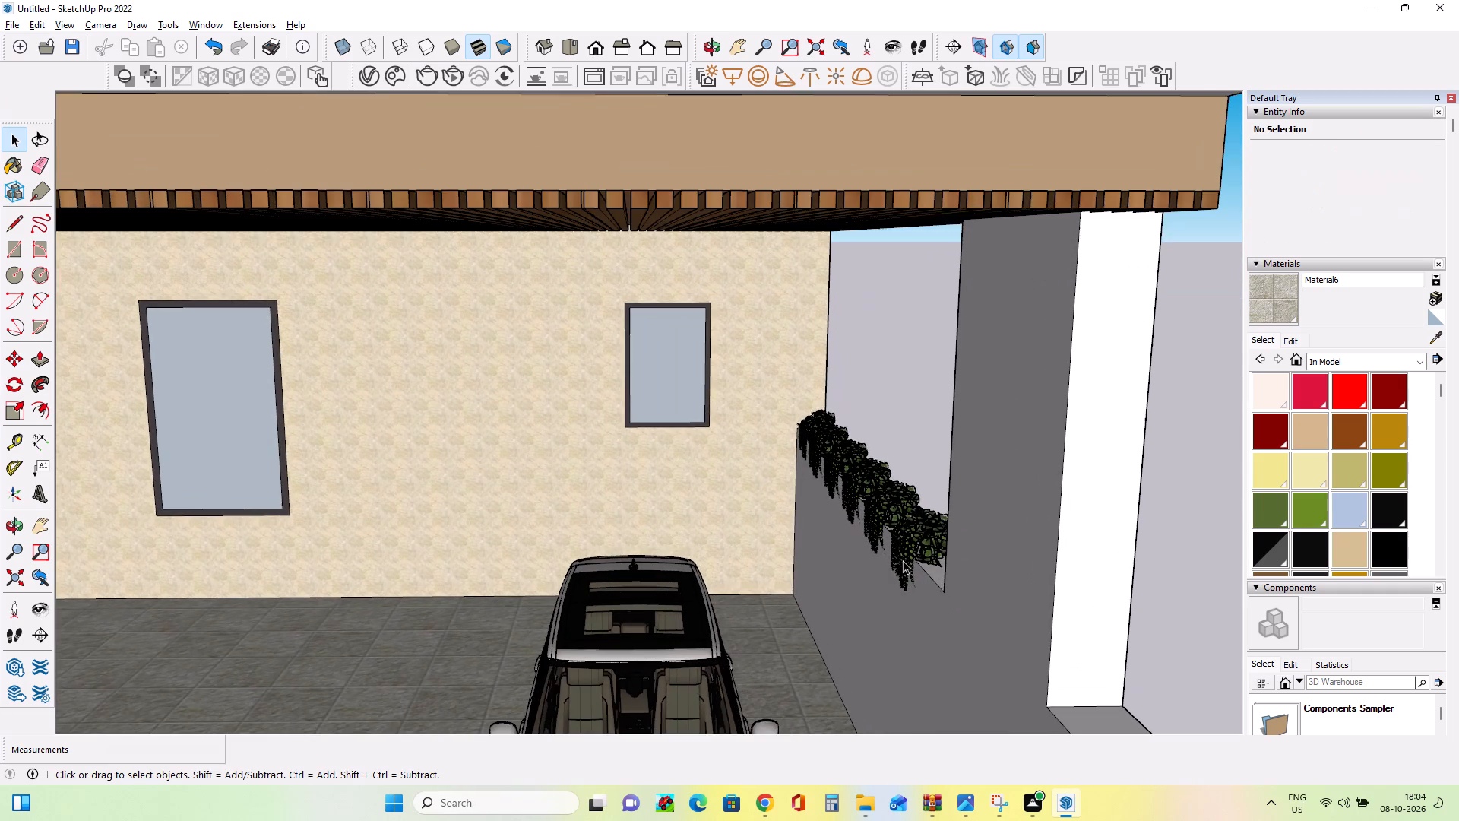
pyautogui.moveTo(898, 552); pyautogui.dragTo(991, 540, button='middle')
pyautogui.scroll(-3, 964, 523)
pyautogui.scroll(-5, 901, 504)
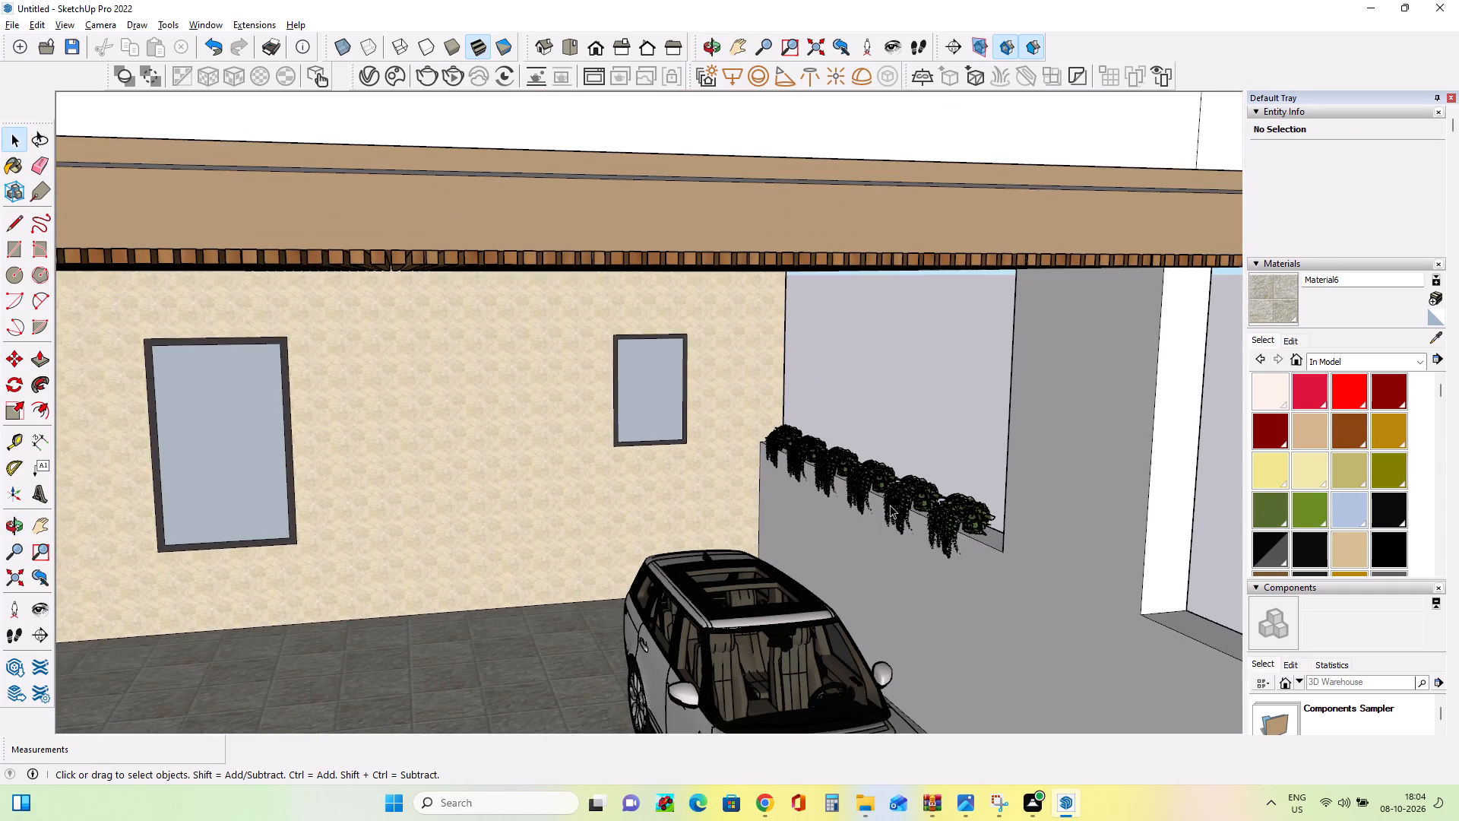
pyautogui.scroll(-16, 698, 464)
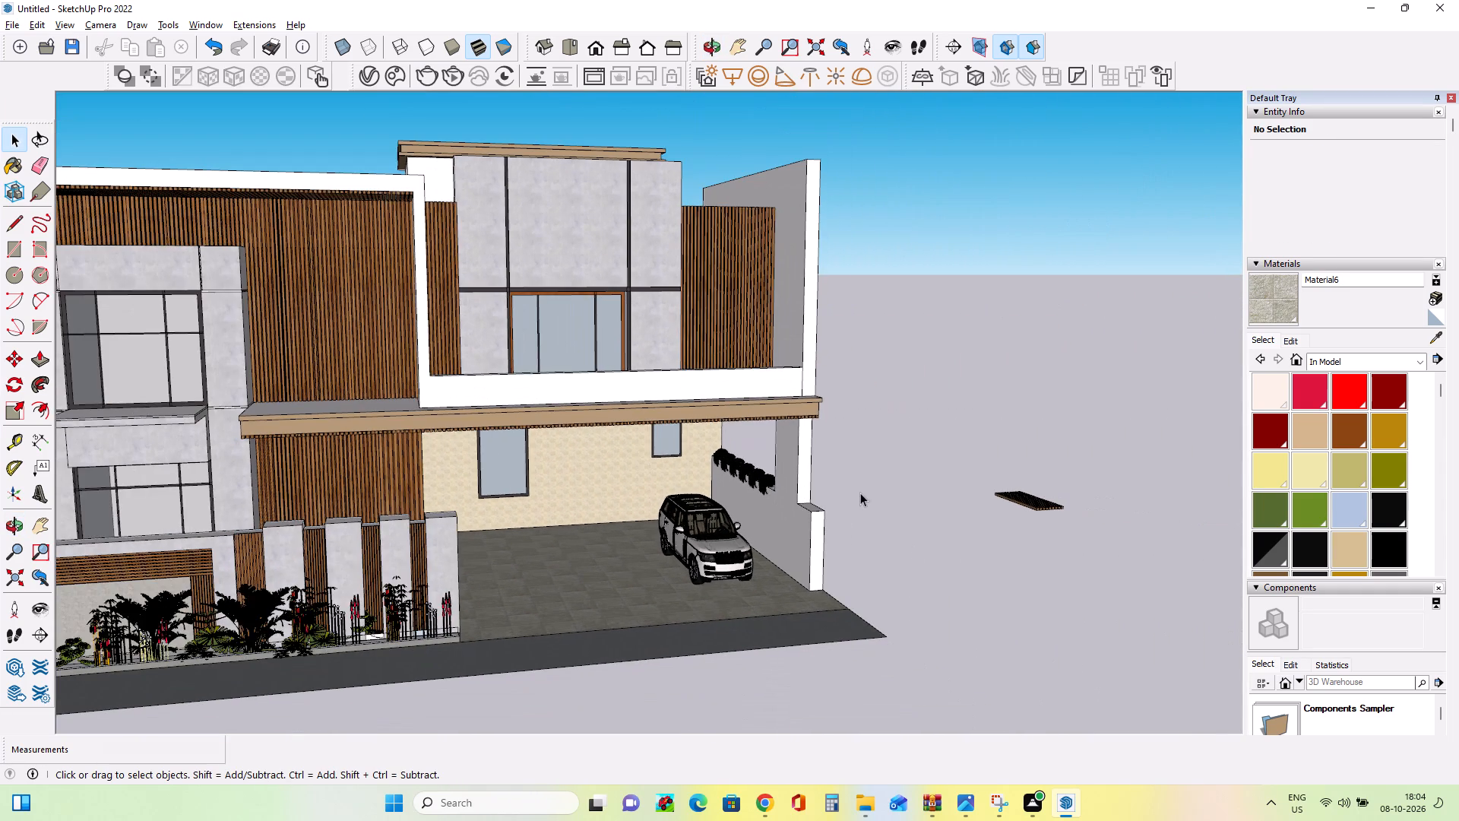
pyautogui.scroll(7, 864, 493)
pyautogui.moveTo(888, 503); pyautogui.dragTo(795, 570, button='middle')
pyautogui.click(41, 531)
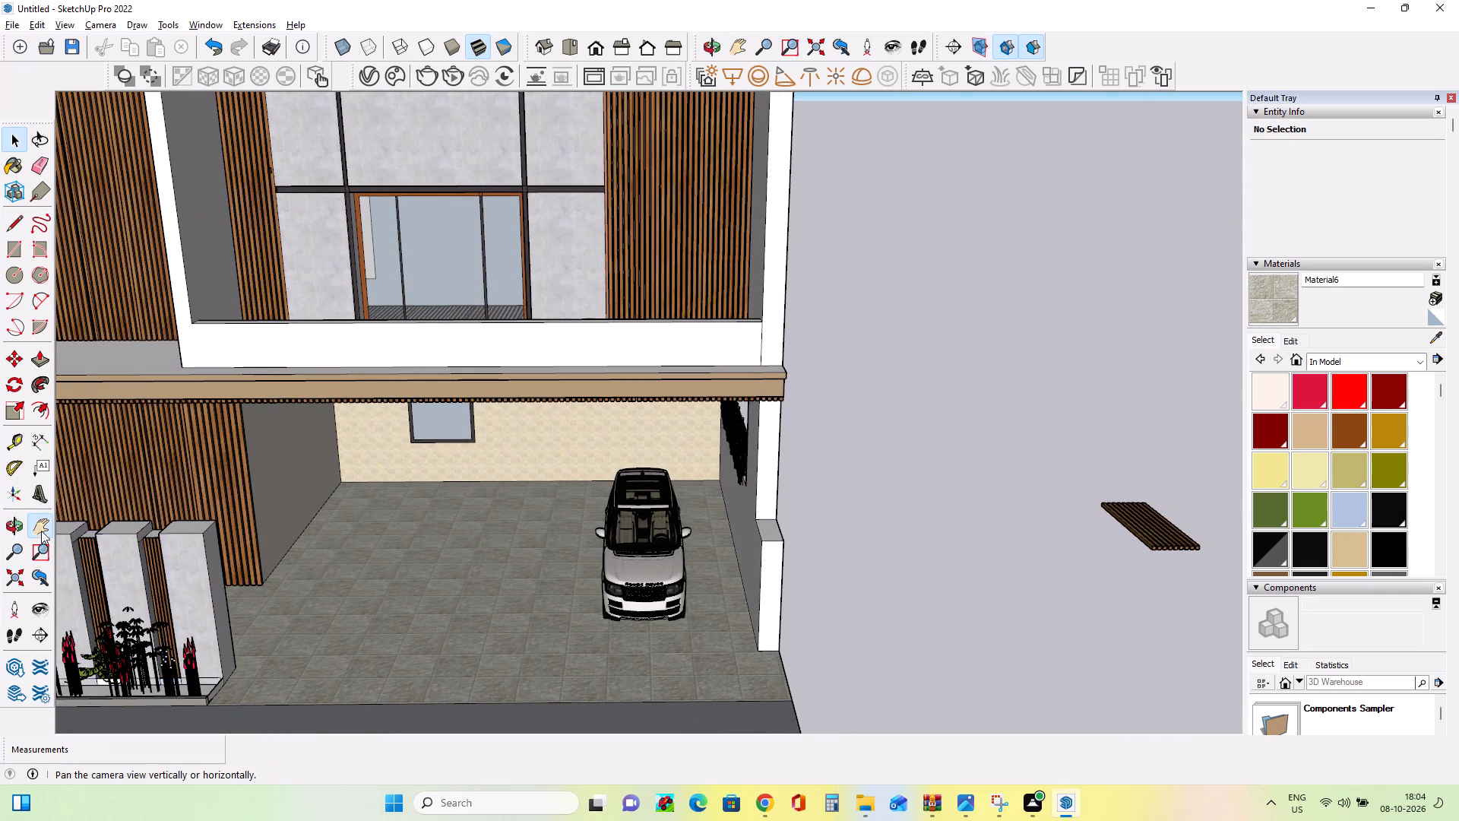
pyautogui.moveTo(316, 485); pyautogui.dragTo(400, 537)
pyautogui.moveTo(426, 556); pyautogui.dragTo(433, 433, button='middle')
pyautogui.scroll(-6, 601, 433)
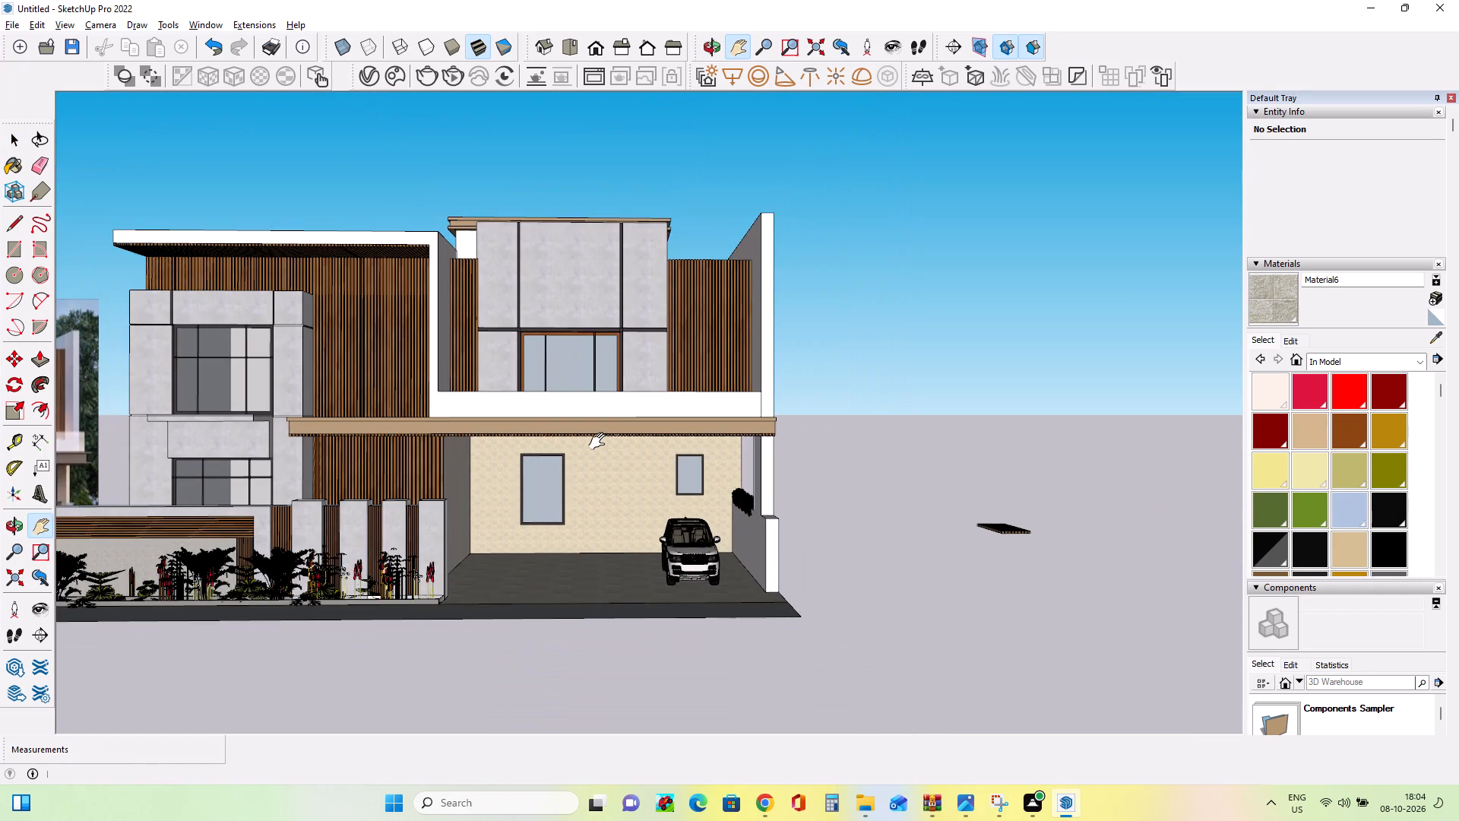
pyautogui.moveTo(441, 412); pyautogui.dragTo(505, 462)
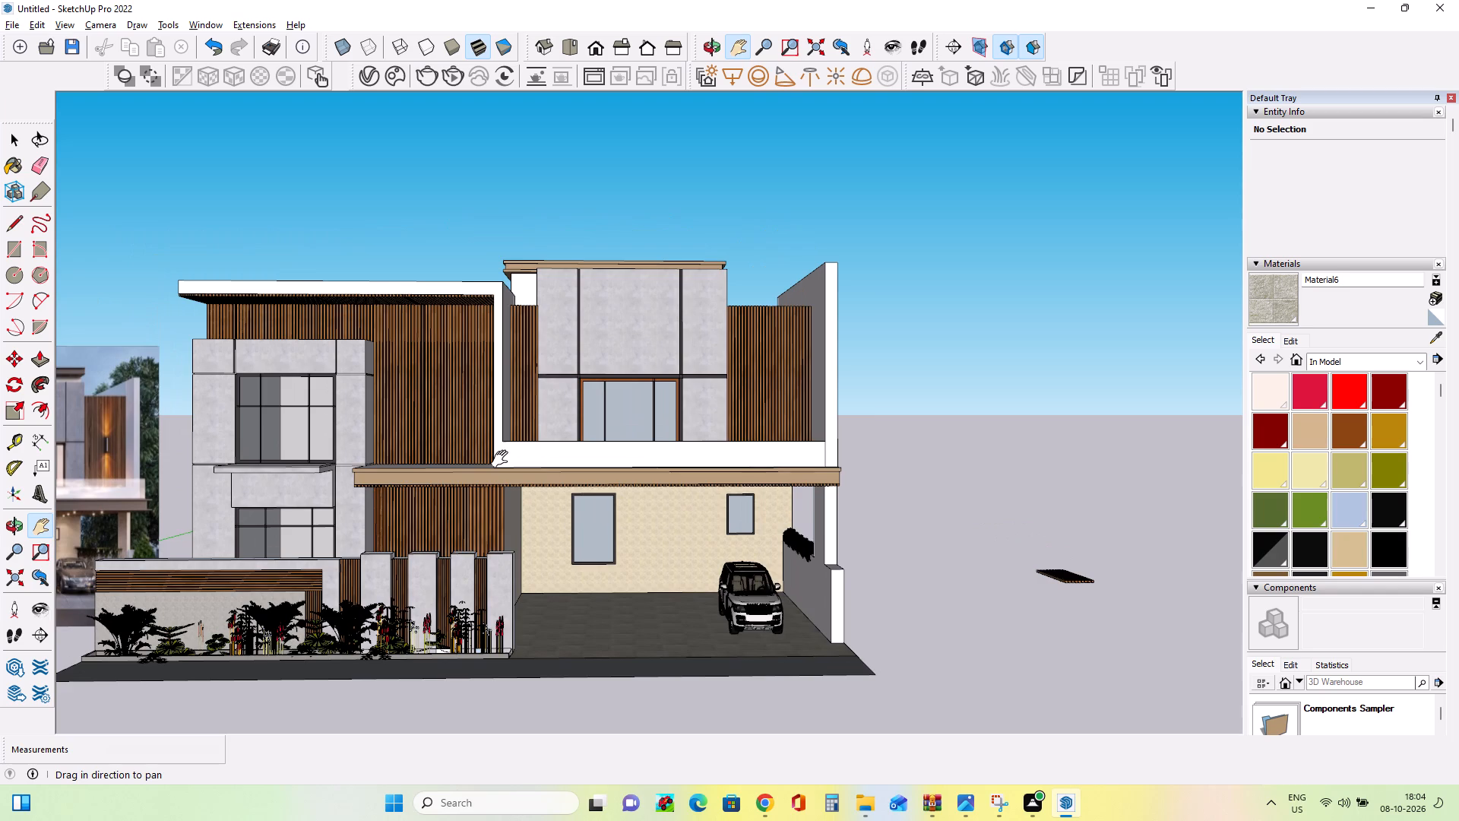
pyautogui.scroll(1, 503, 459)
pyautogui.moveTo(503, 459); pyautogui.dragTo(503, 480, button='middle')
pyautogui.scroll(-2, 619, 449)
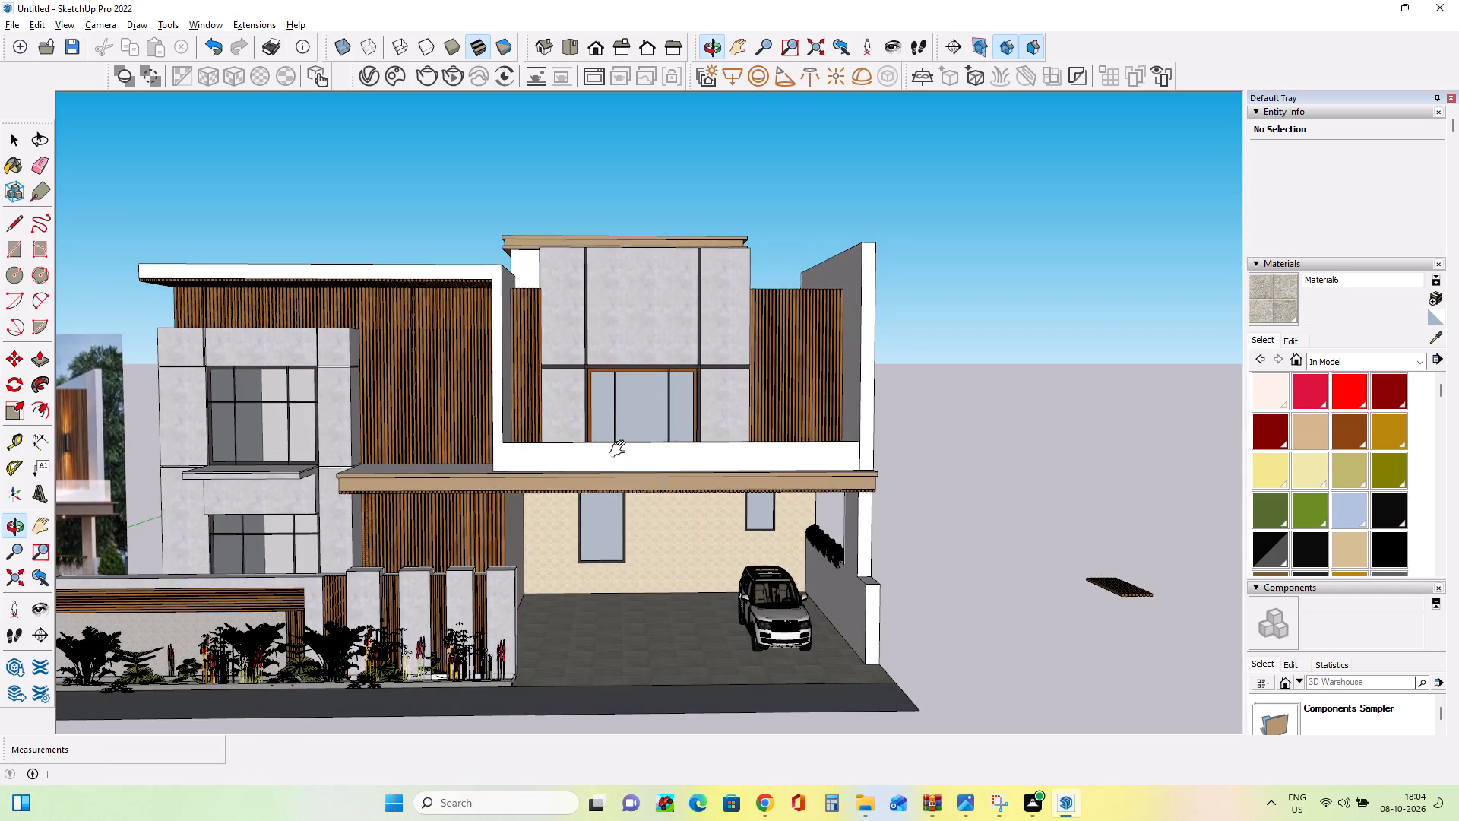
# Push the outer end face of the front boundary wall inward by about 1' 8 1/16" with Push/Pull.
pyautogui.scroll(-6, 621, 449)
pyautogui.moveTo(388, 515); pyautogui.dragTo(673, 521, button='middle')
pyautogui.moveTo(332, 629); pyautogui.dragTo(467, 638, button='middle')
pyautogui.moveTo(432, 638); pyautogui.dragTo(476, 645, button='middle')
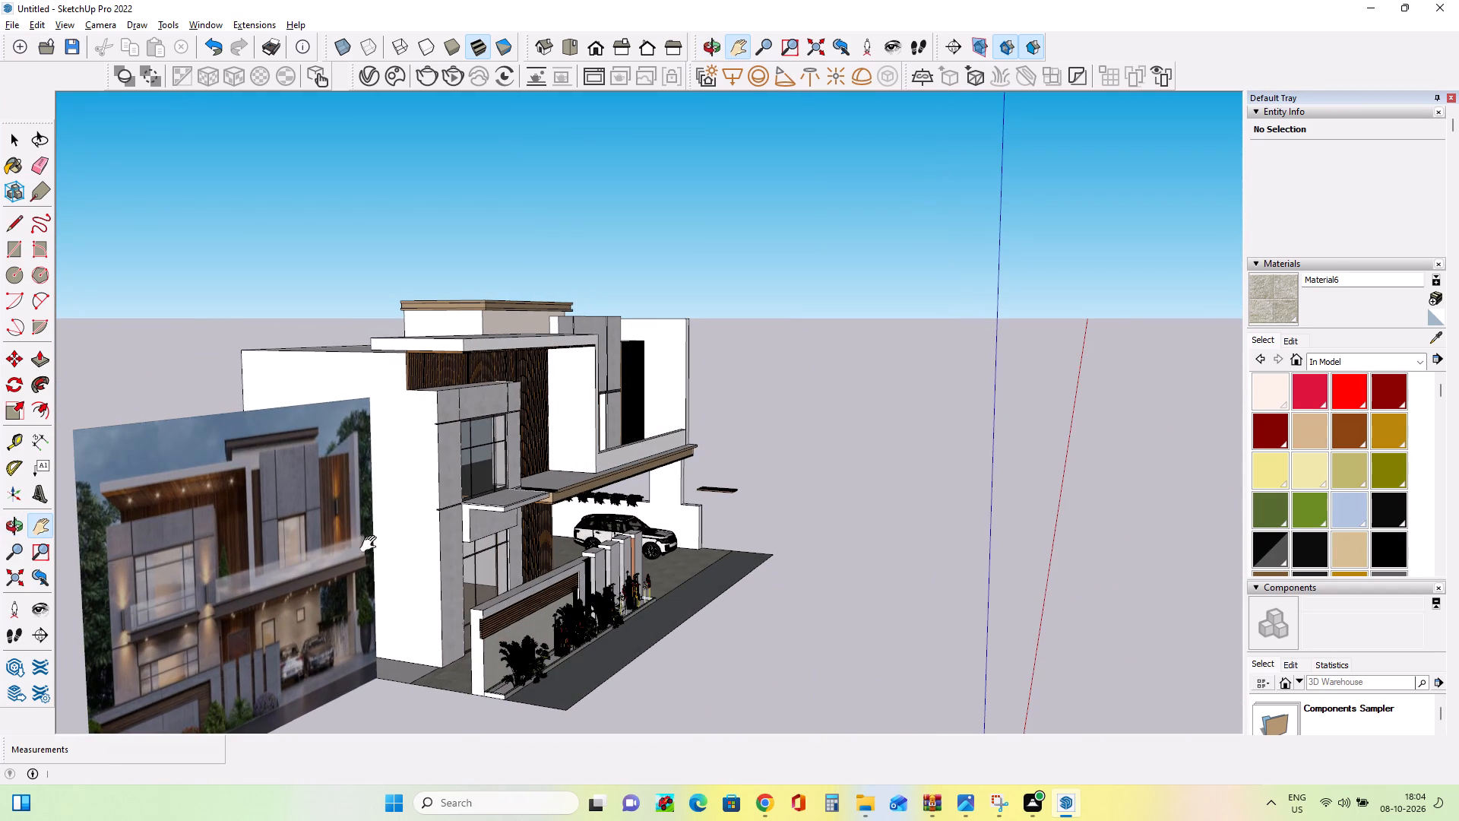
pyautogui.click(27, 360)
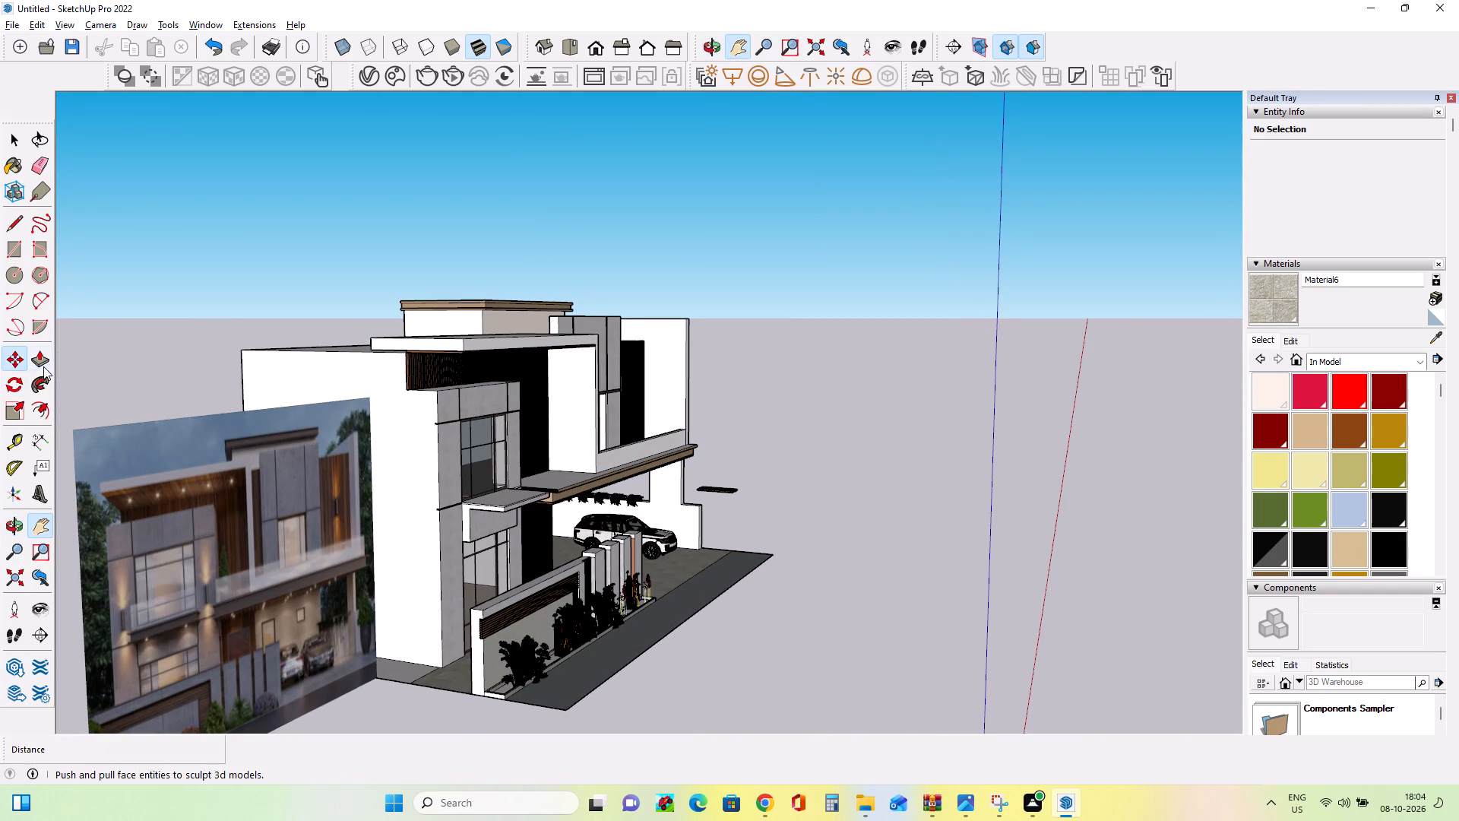
pyautogui.click(43, 366)
pyautogui.click(476, 655)
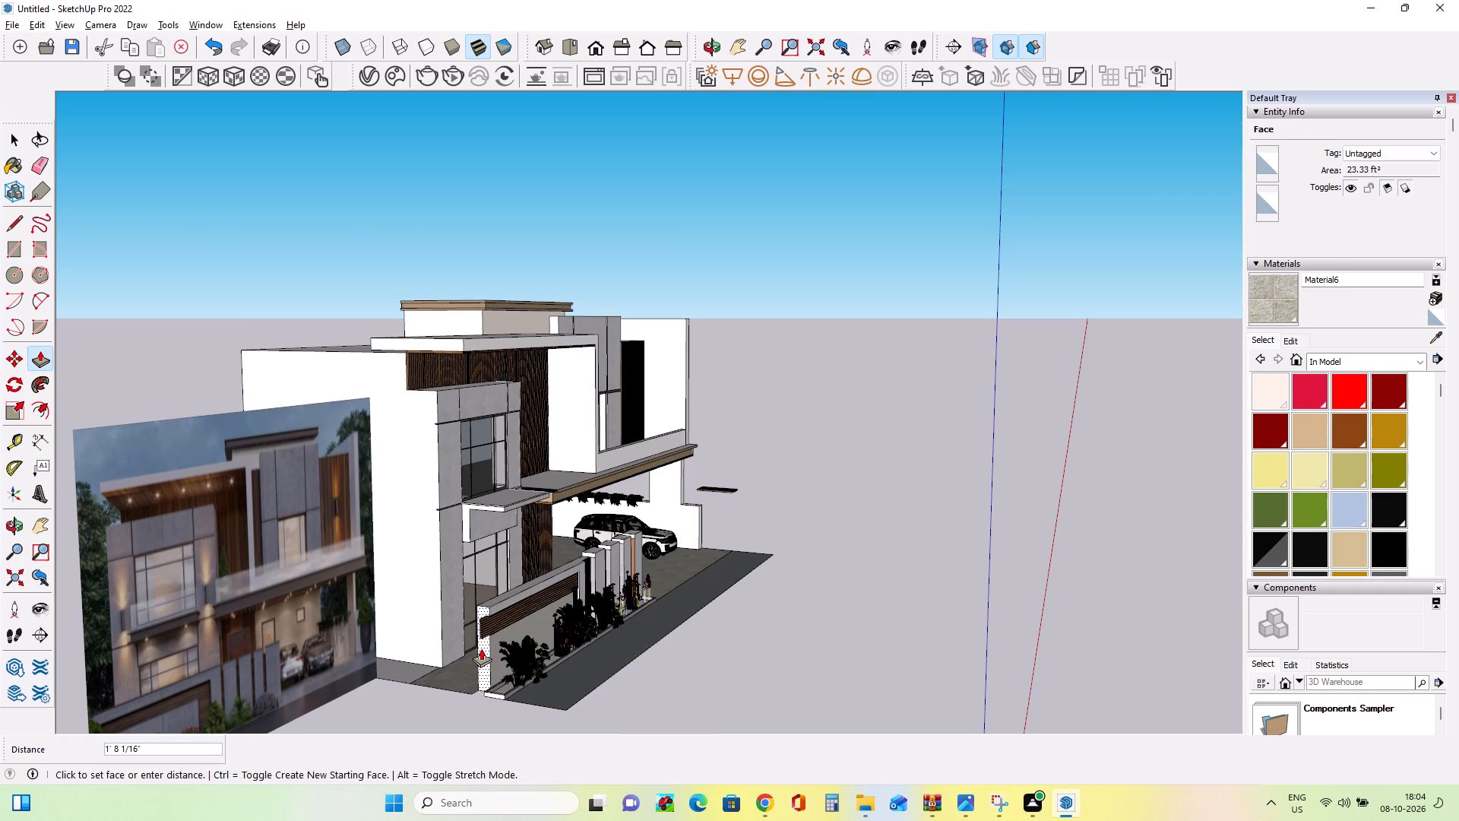
pyautogui.click(481, 648)
# Scale the horizontal wood slat group on the boundary wall lengthwise to about 0.90, bringing its end back to the shortened wall's edge.
pyautogui.moveTo(474, 677); pyautogui.dragTo(519, 710, button='middle')
pyautogui.scroll(3, 489, 706)
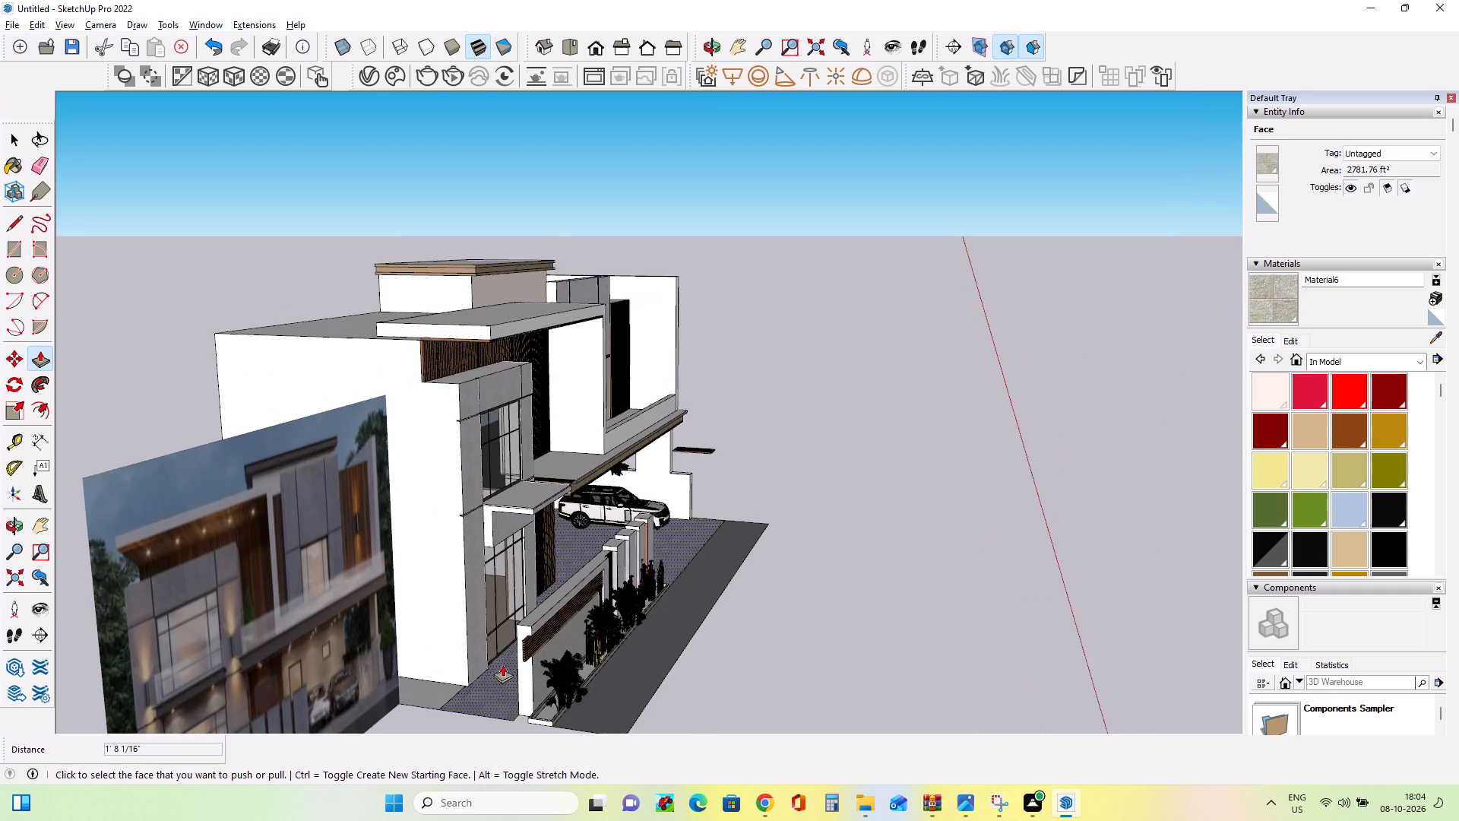
pyautogui.scroll(8, 502, 664)
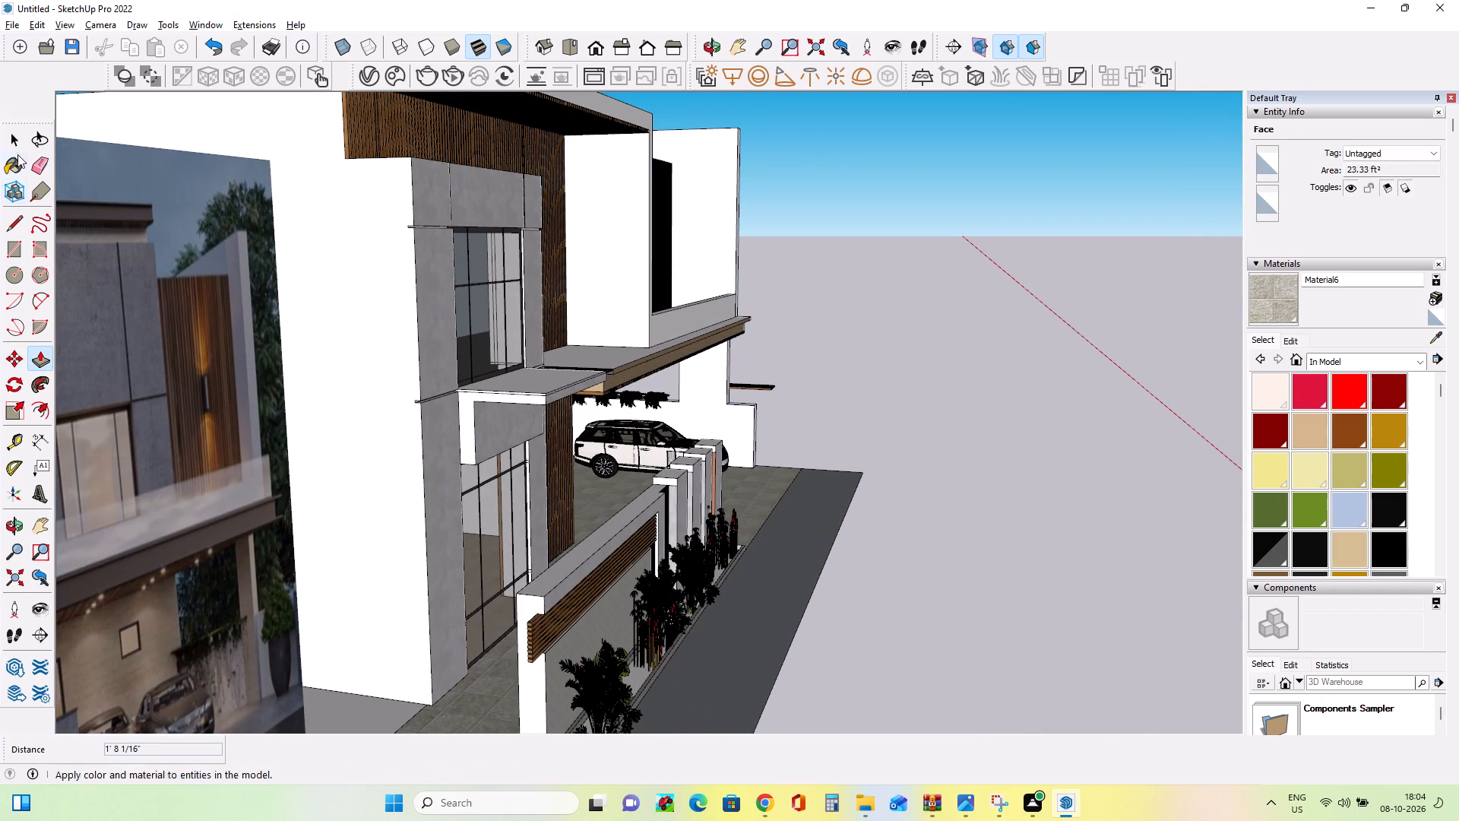
pyautogui.click(14, 140)
pyautogui.click(540, 639)
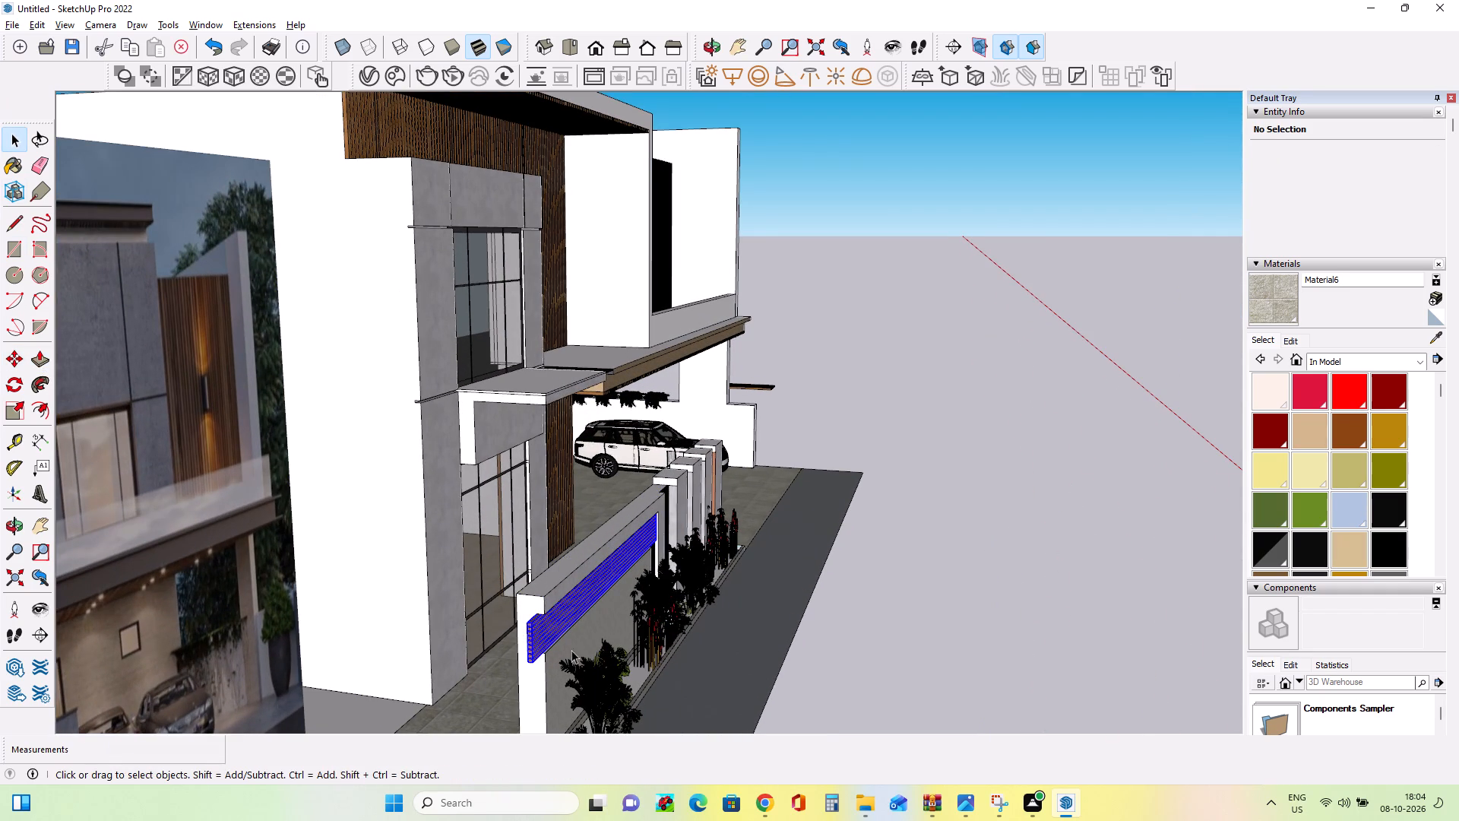
pyautogui.click(10, 409)
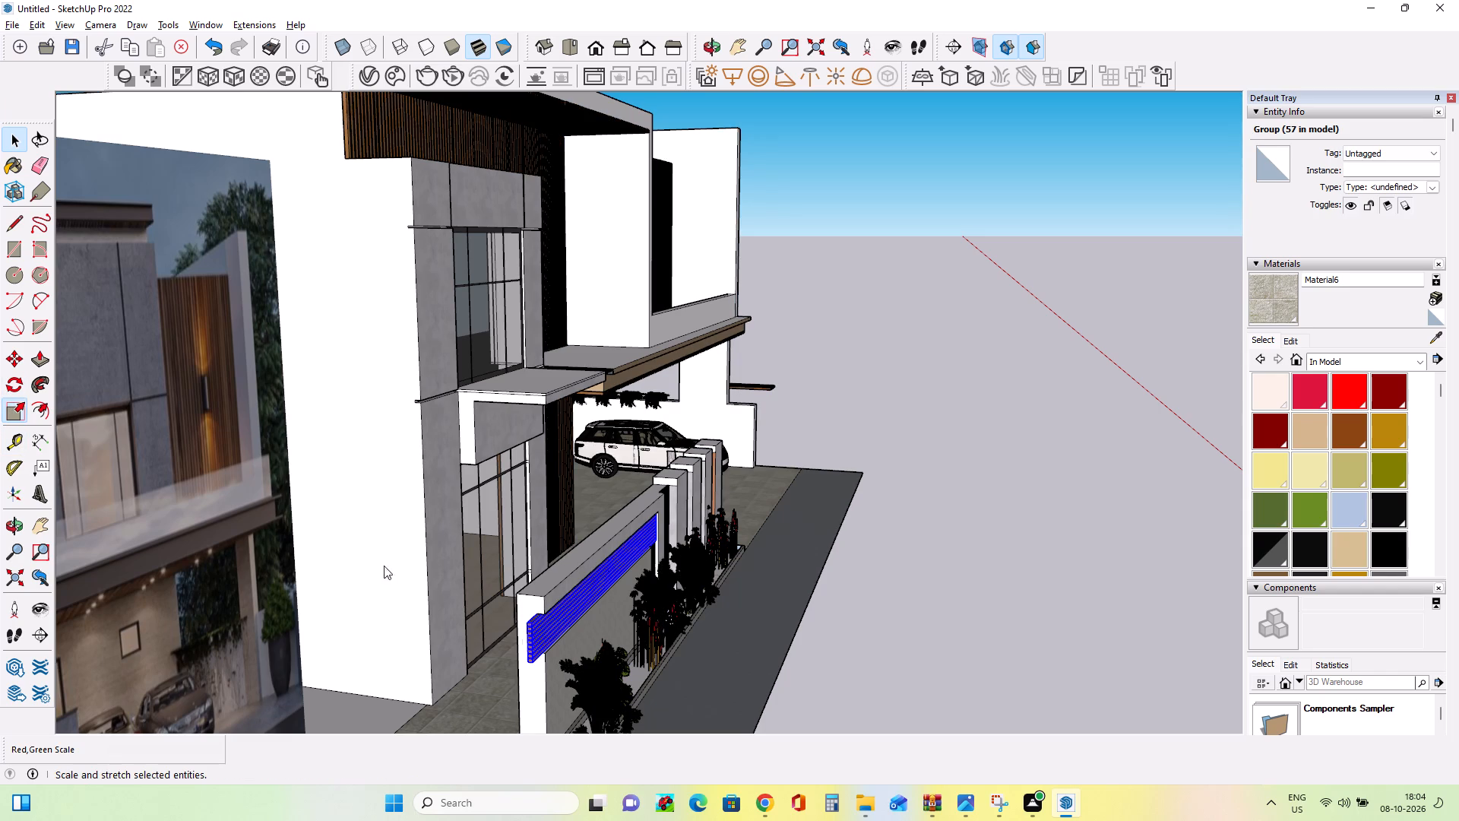
pyautogui.scroll(15, 511, 631)
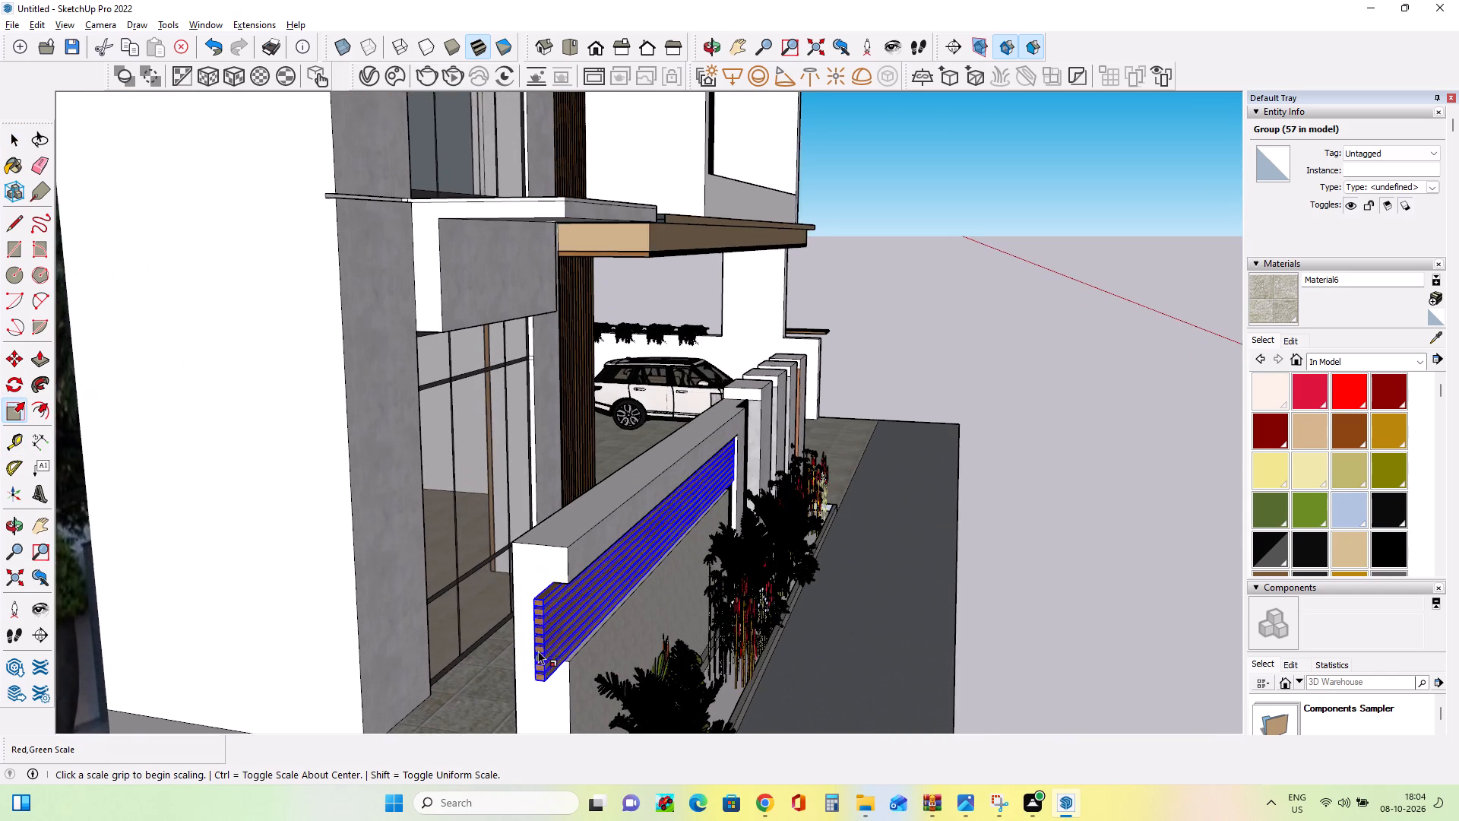
pyautogui.click(537, 642)
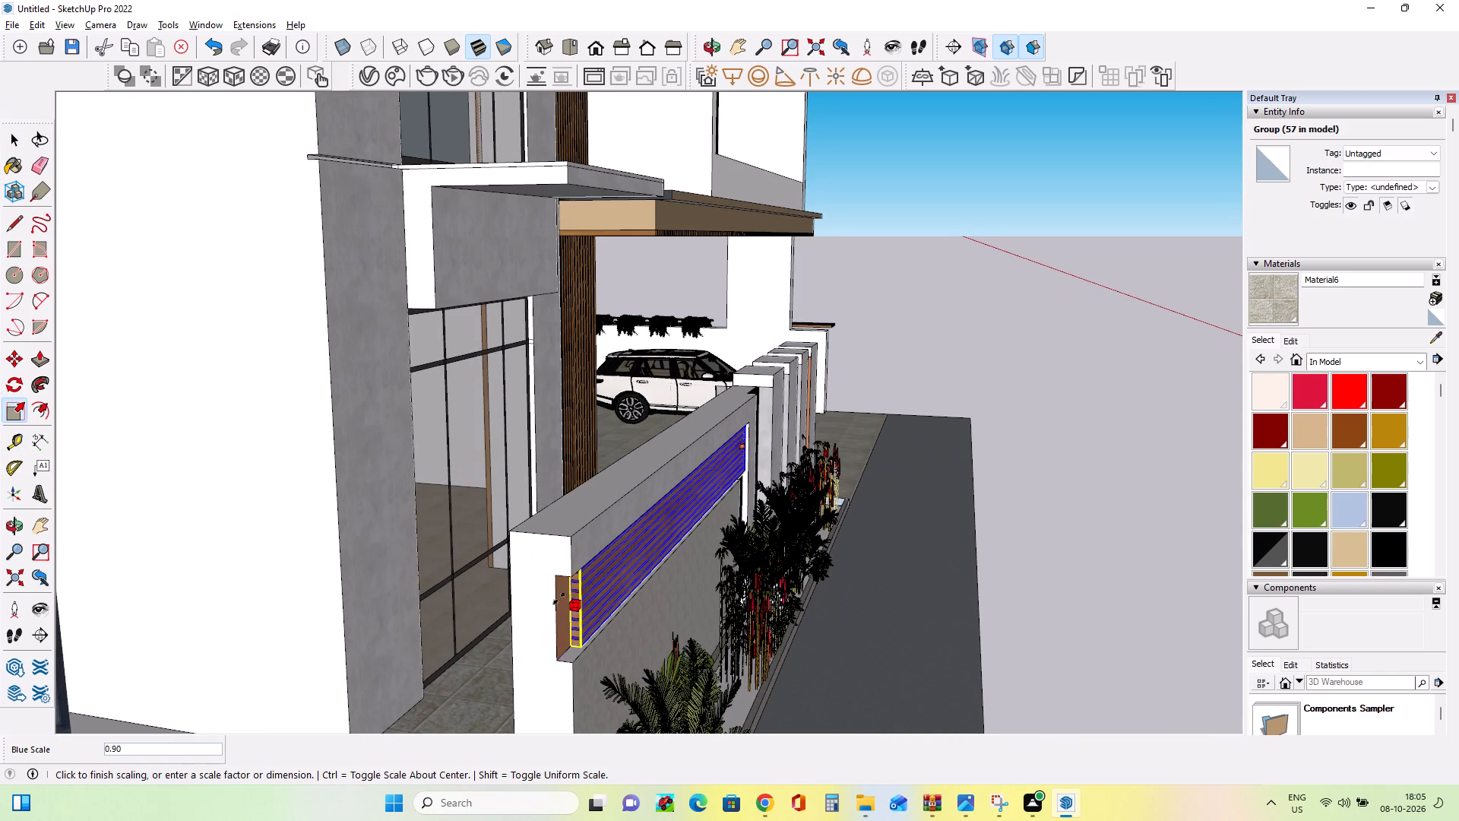
pyautogui.click(543, 594)
# Examine the shortened boundary wall and slat group from the front, alongside the full facade and the reference image.
pyautogui.moveTo(584, 640); pyautogui.dragTo(223, 598, button='middle')
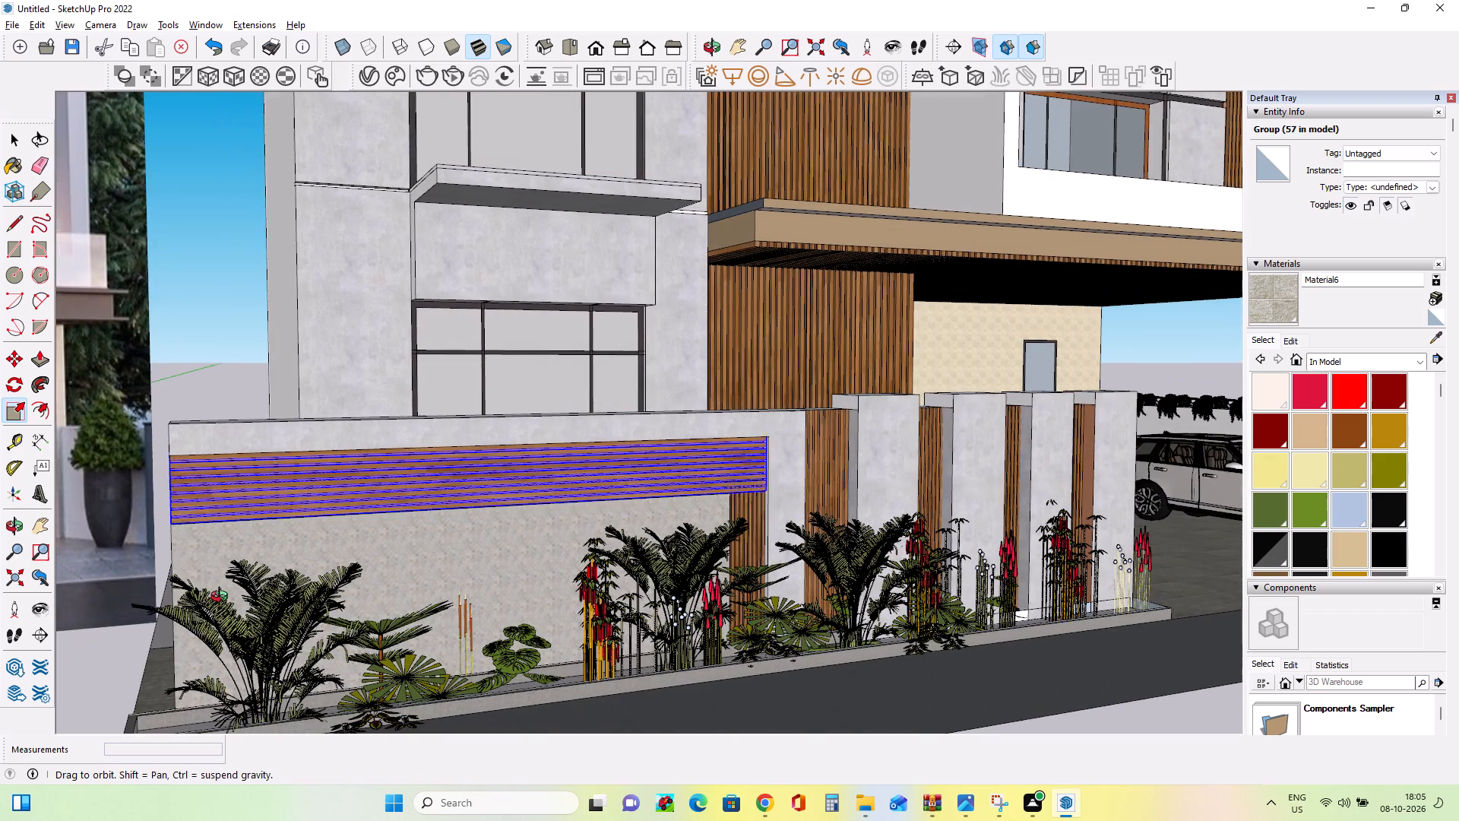
pyautogui.moveTo(473, 611); pyautogui.dragTo(314, 665, button='middle')
pyautogui.scroll(-6, 377, 651)
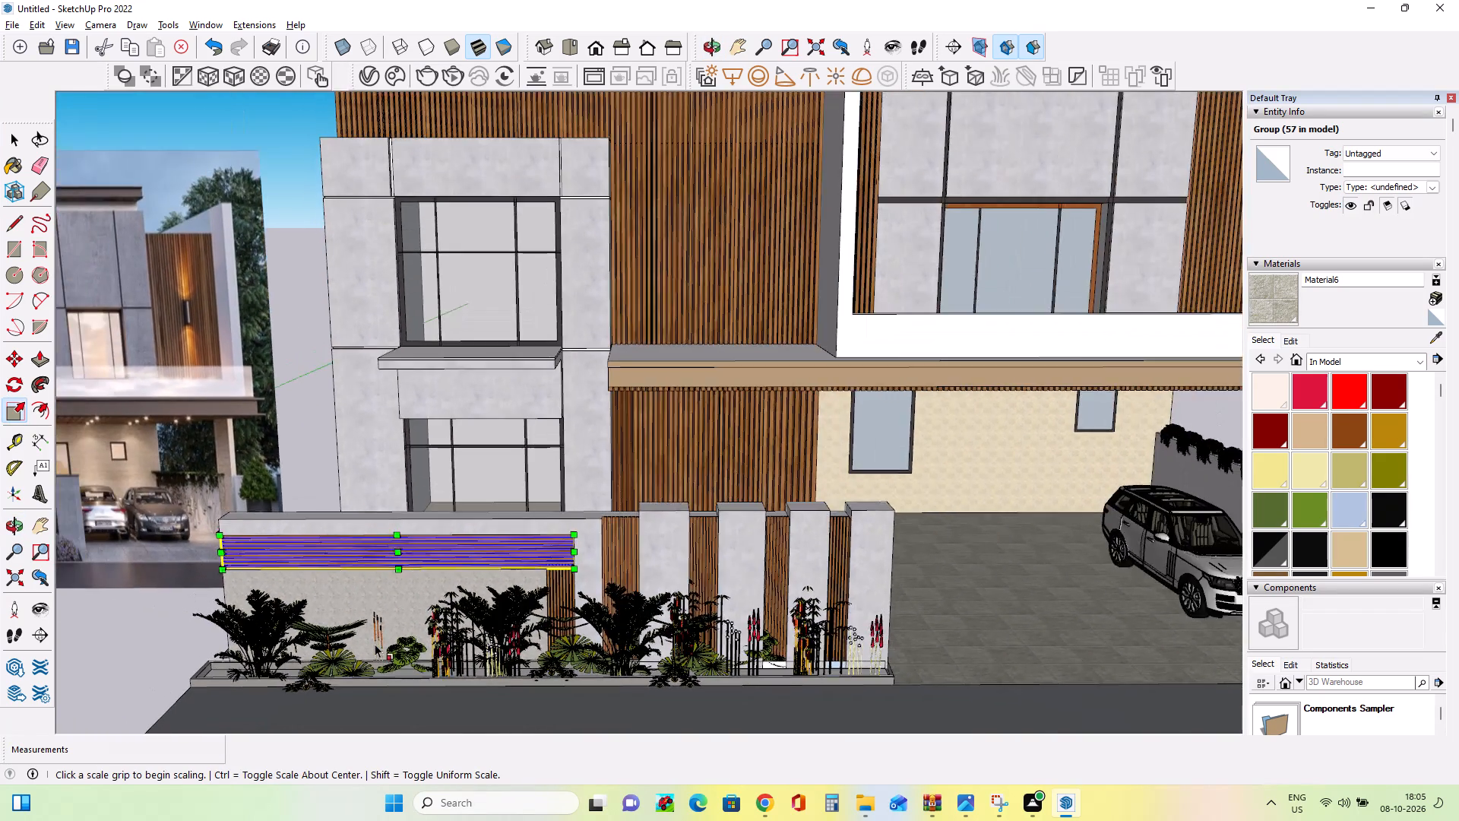
pyautogui.scroll(-10, 375, 644)
pyautogui.moveTo(489, 645); pyautogui.dragTo(490, 658, button='middle')
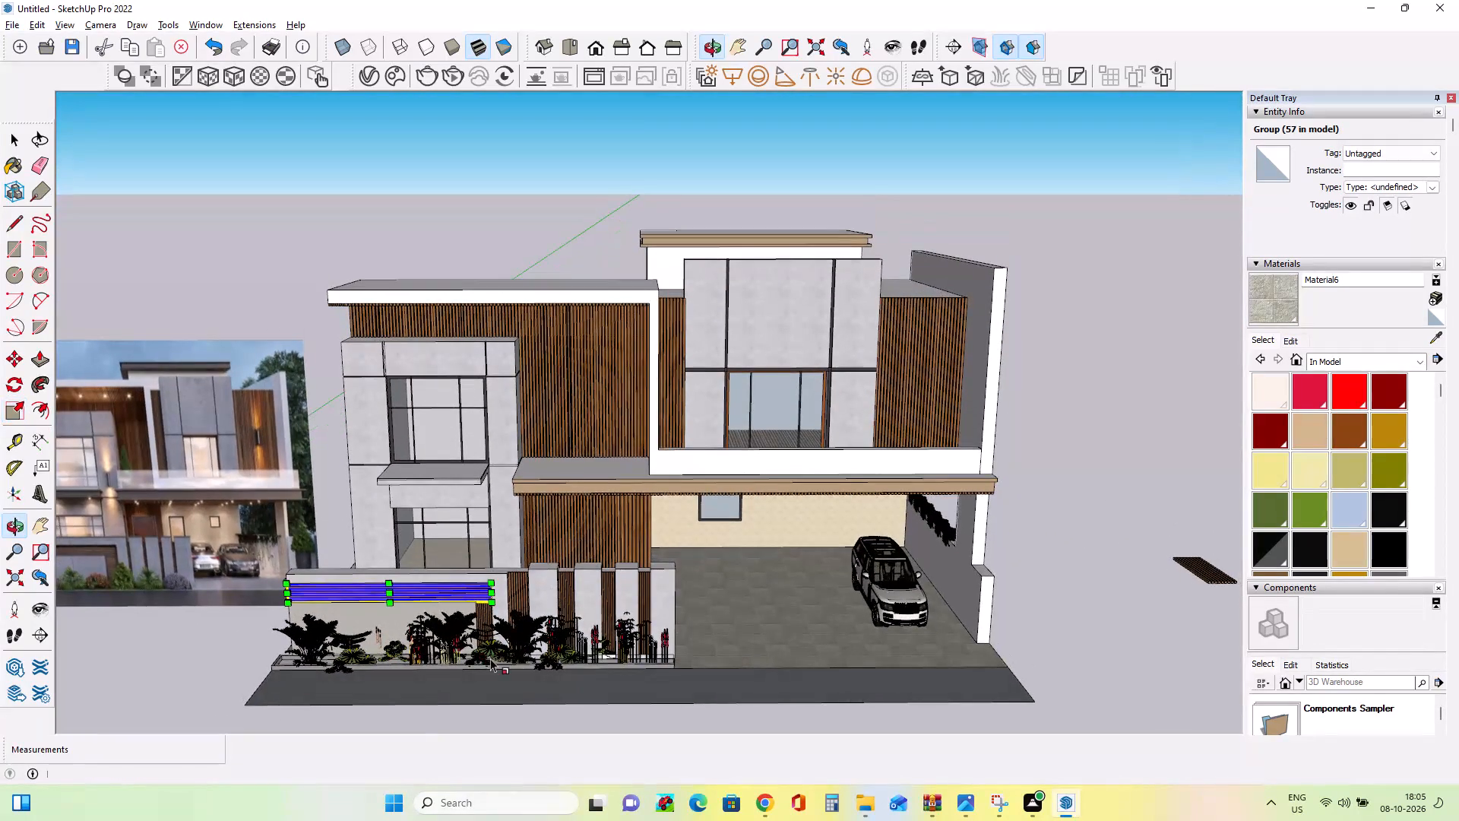
# Examine the whole front facade, carport and balcony edge from several angles against the reference image.
pyautogui.moveTo(691, 566); pyautogui.dragTo(695, 531, button='middle')
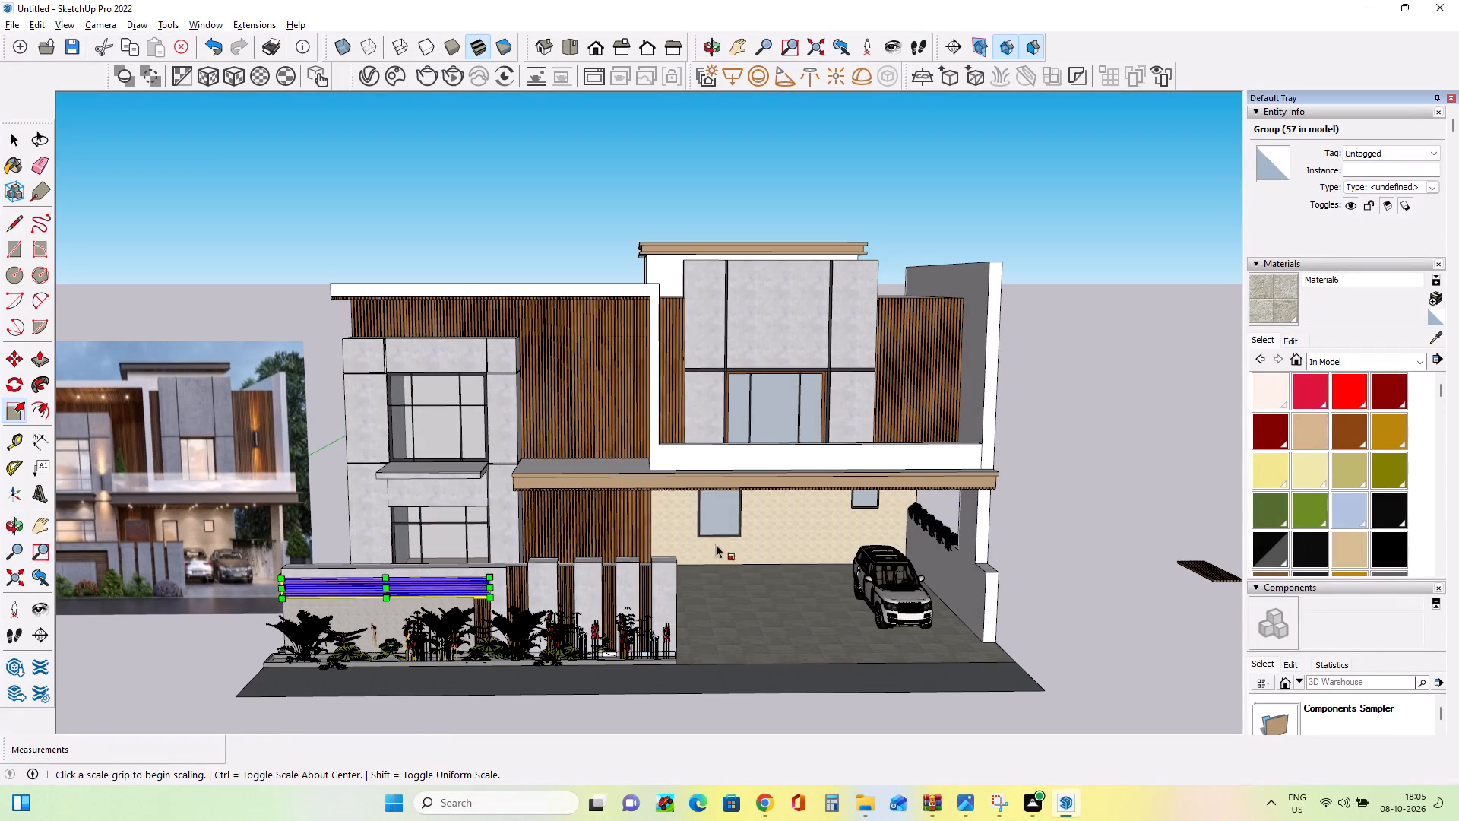
pyautogui.moveTo(780, 582); pyautogui.dragTo(767, 547, button='middle')
pyautogui.moveTo(755, 559); pyautogui.dragTo(726, 582, button='middle')
pyautogui.scroll(-1, 755, 559)
pyautogui.scroll(3, 714, 528)
pyautogui.moveTo(716, 528); pyautogui.dragTo(718, 550, button='middle')
pyautogui.scroll(-1, 705, 591)
pyautogui.moveTo(785, 597); pyautogui.dragTo(752, 609, button='middle')
pyautogui.scroll(1, 744, 604)
pyautogui.scroll(-1, 744, 604)
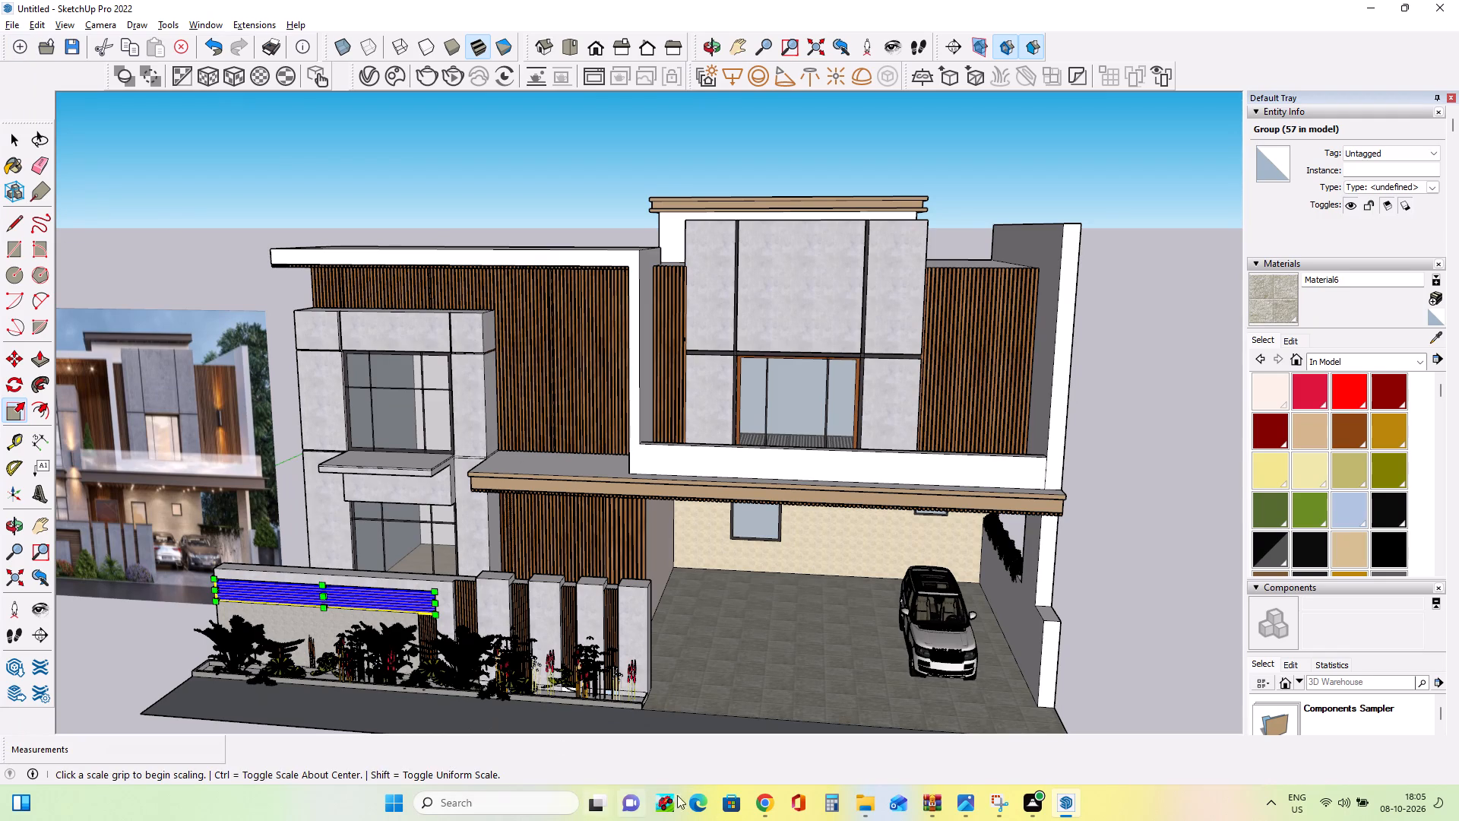
# Switch to 3D Warehouse in Chrome and search the models for "glass" in place of plants.
pyautogui.click(761, 806)
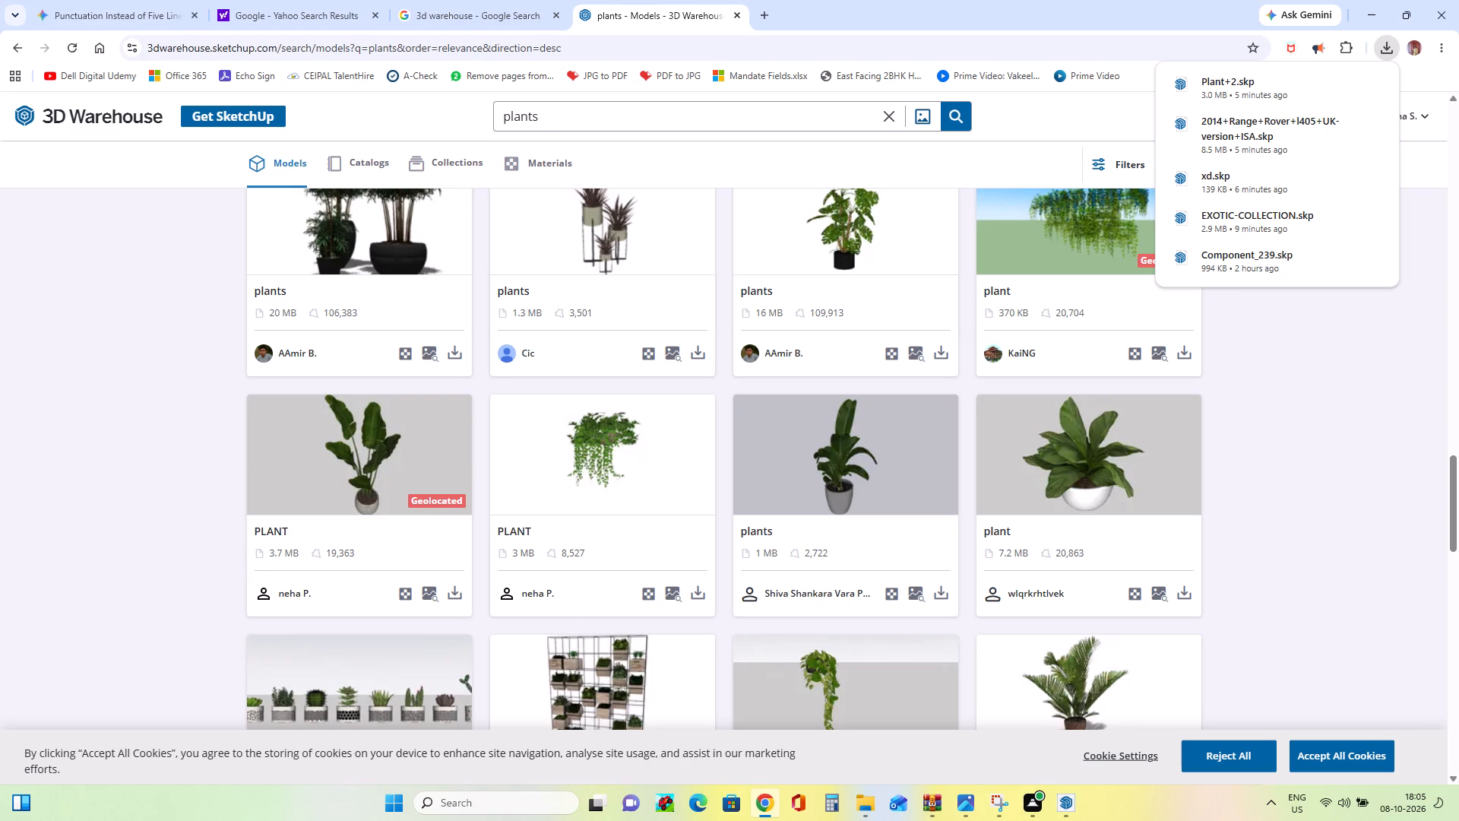
pyautogui.click(553, 113)
pyautogui.press('BackSpace')
pyautogui.press('BackSpace')
pyautogui.press('BackSpace')
pyautogui.press('BackSpace')
pyautogui.press('BackSpace')
pyautogui.press('BackSpace')
pyautogui.press('BackSpace')
pyautogui.press('BackSpace')
pyautogui.press('BackSpace')
pyautogui.press('BackSpace')
pyautogui.press('BackSpace')
pyautogui.press('BackSpace')
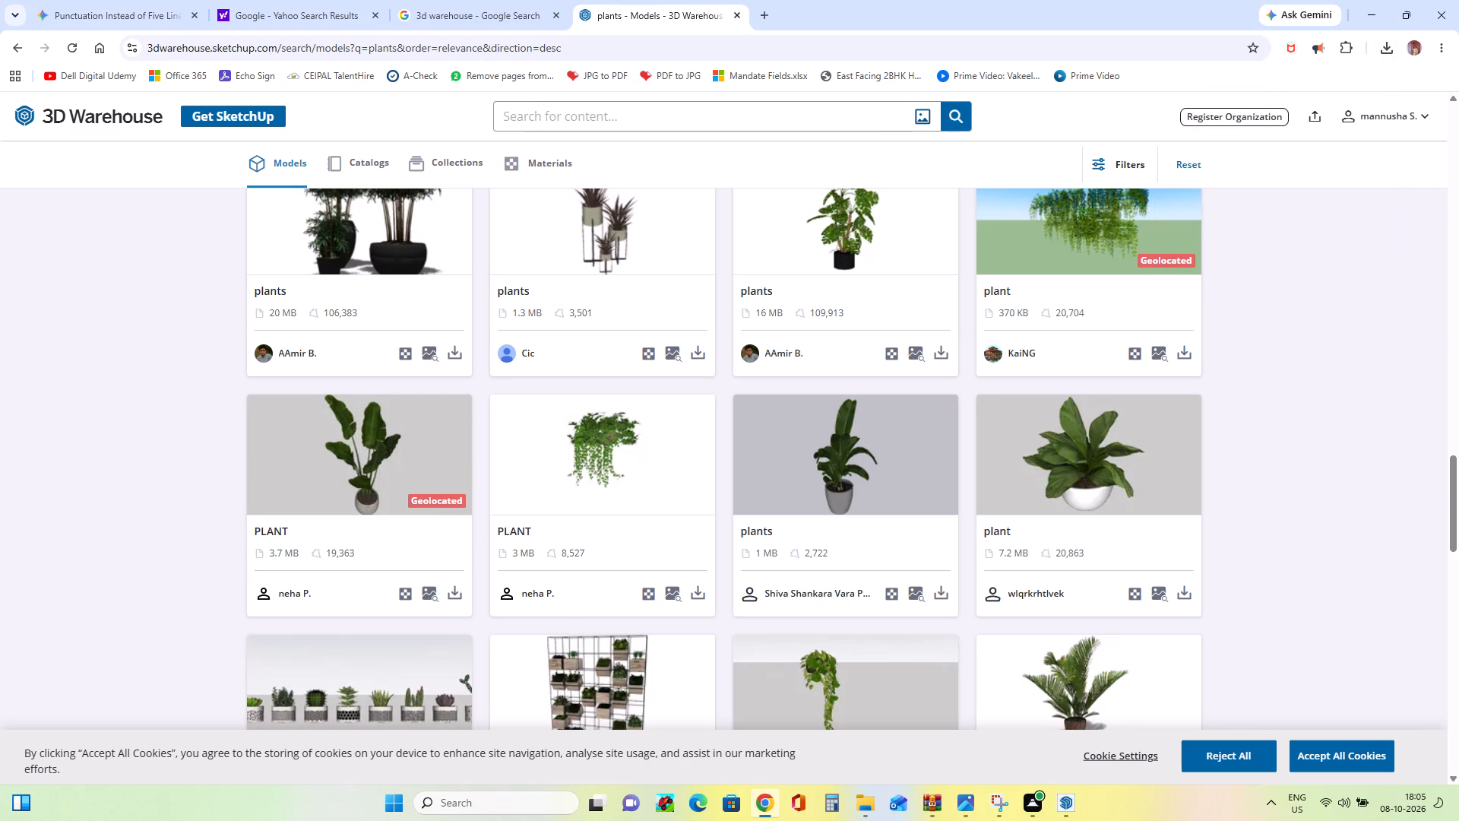
pyautogui.press('g')
pyautogui.write('lass')
pyautogui.press('Return')
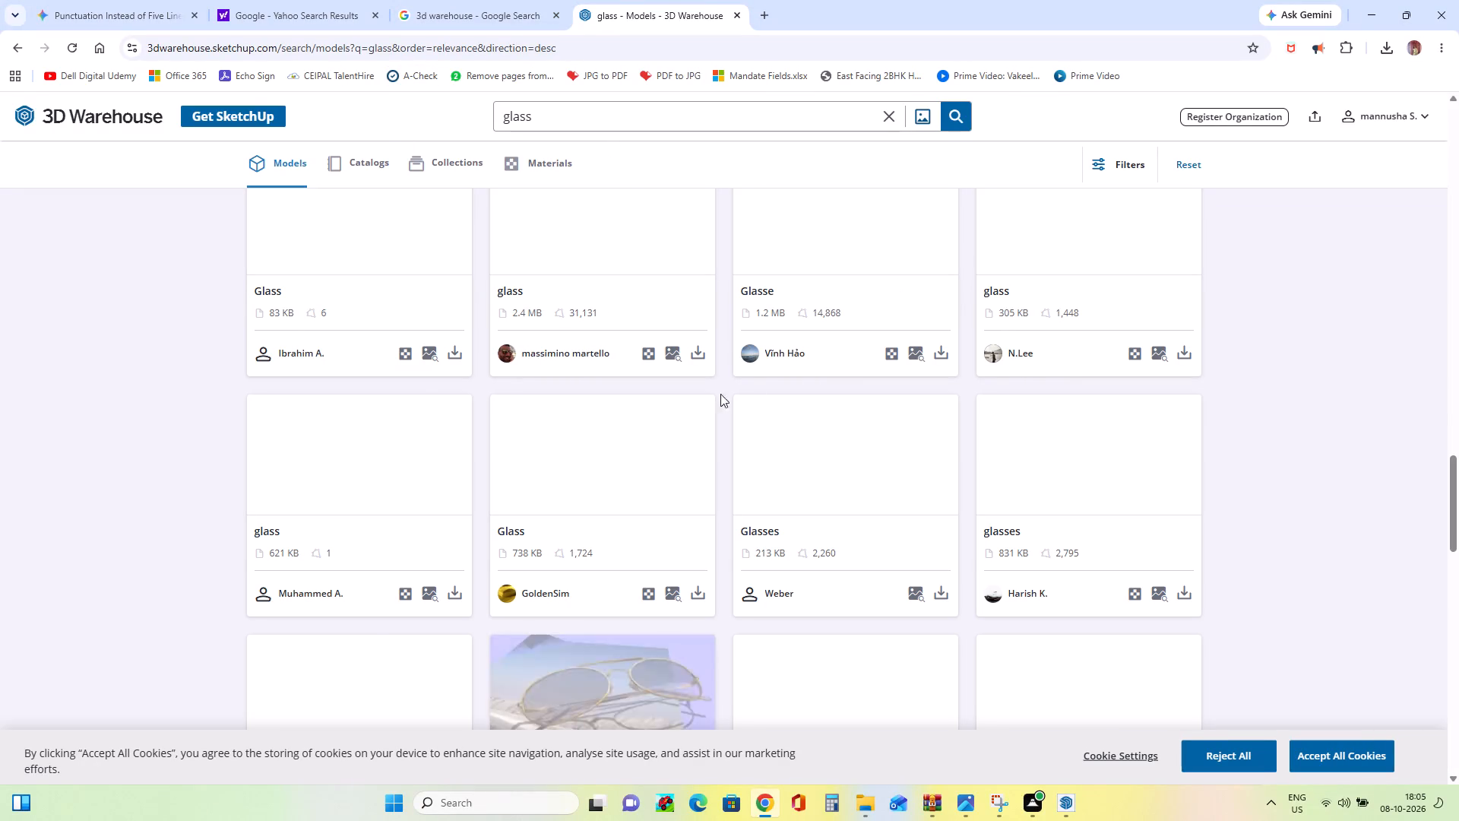
# Find the flat rectangular pale-blue glass panel model (353 KB) among the results and download it as a SketchUp file.
pyautogui.scroll(4, 747, 528)
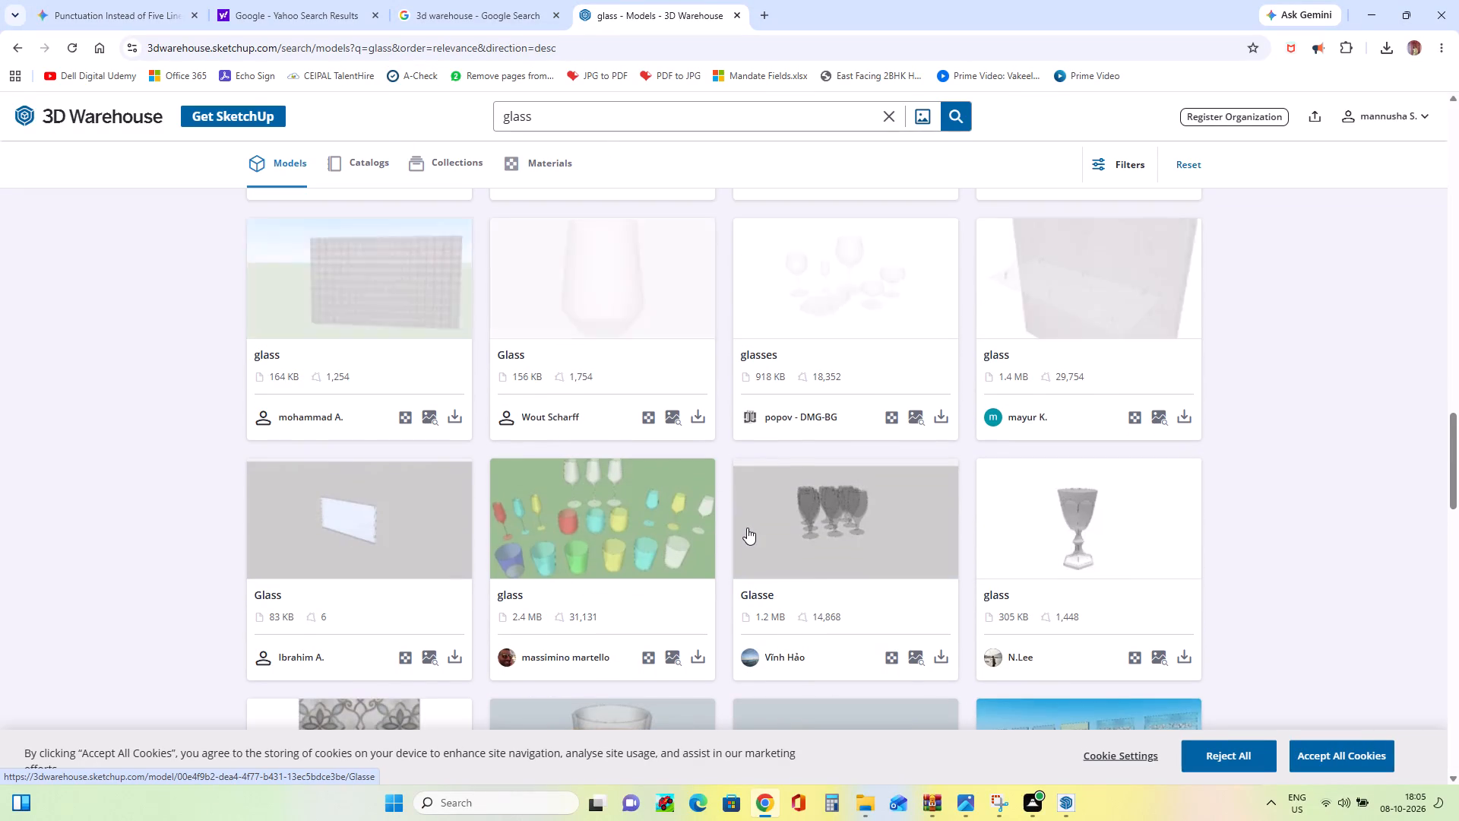
pyautogui.scroll(9, 747, 528)
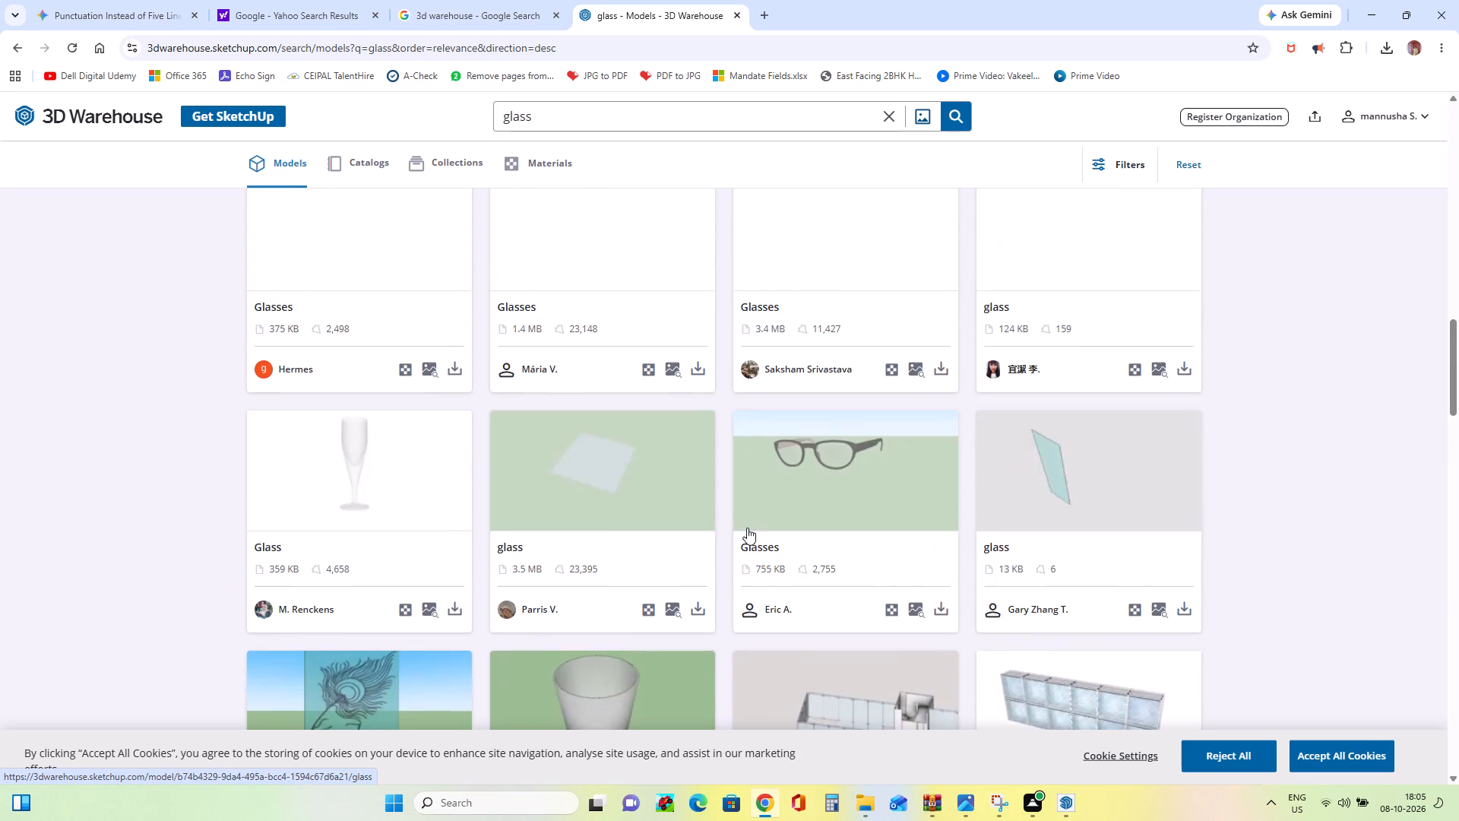
pyautogui.scroll(2, 747, 528)
pyautogui.scroll(-3, 747, 528)
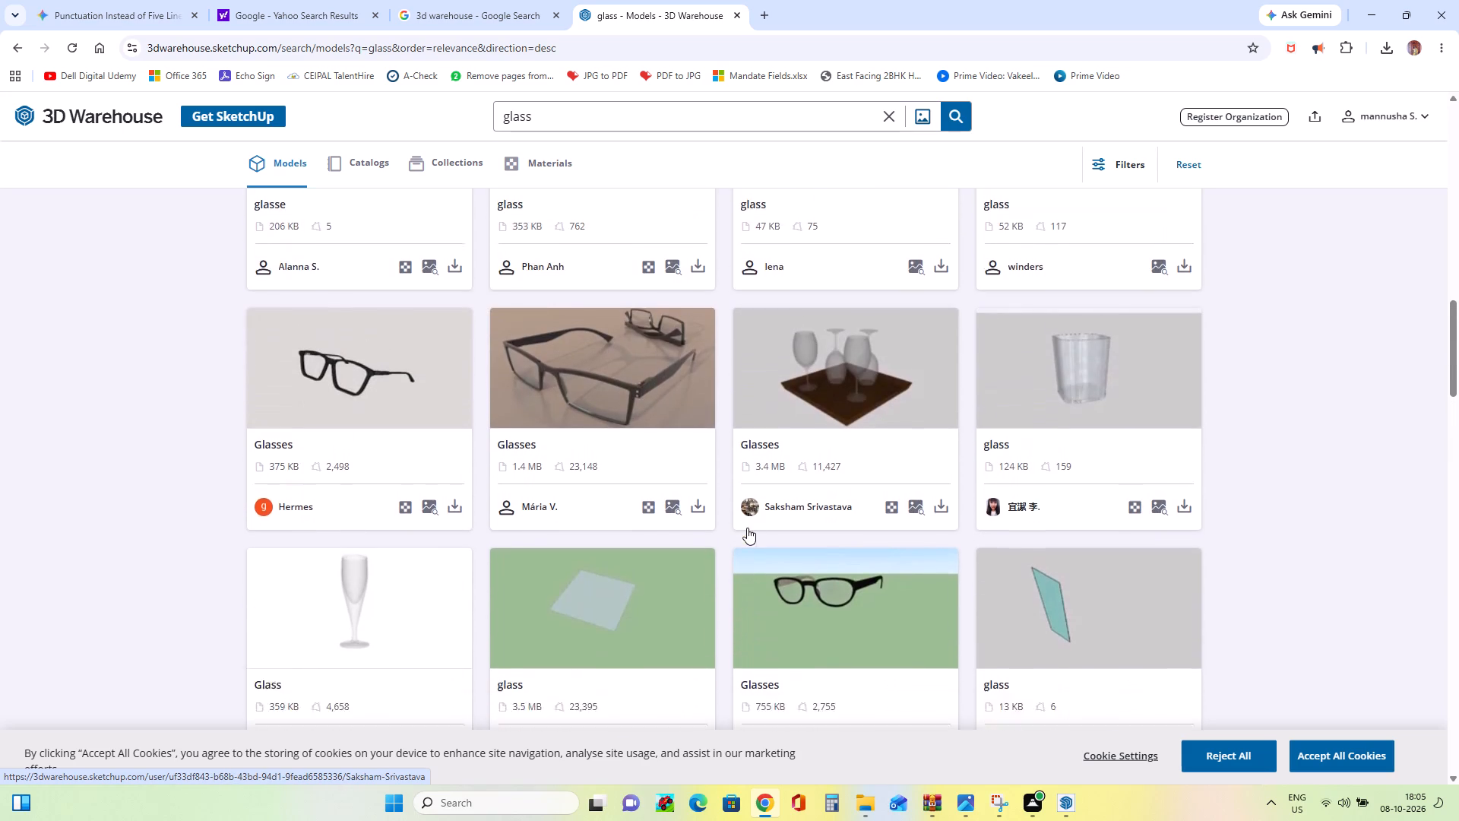
pyautogui.scroll(7, 747, 528)
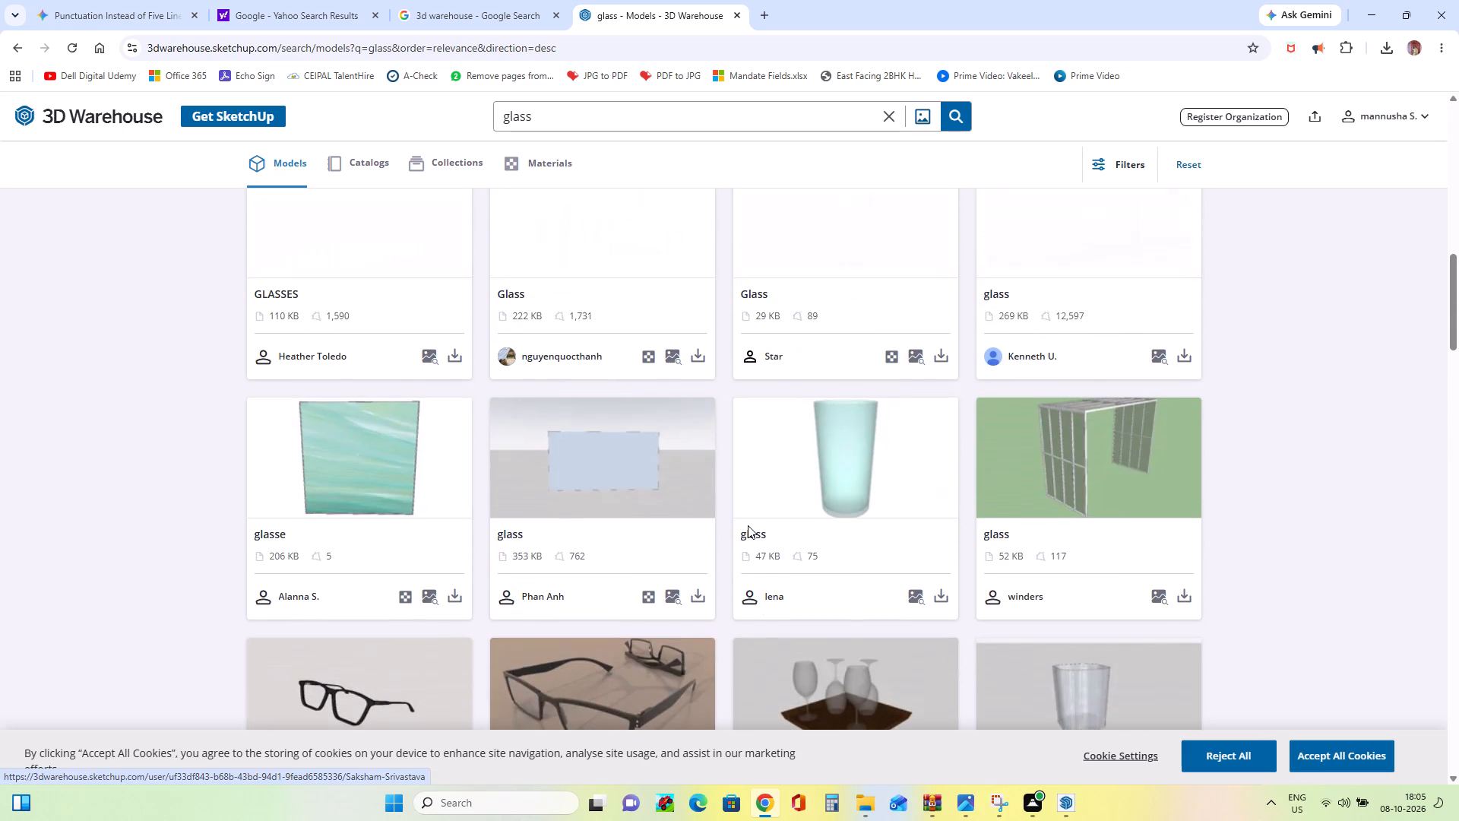
pyautogui.click(701, 590)
pyautogui.click(720, 629)
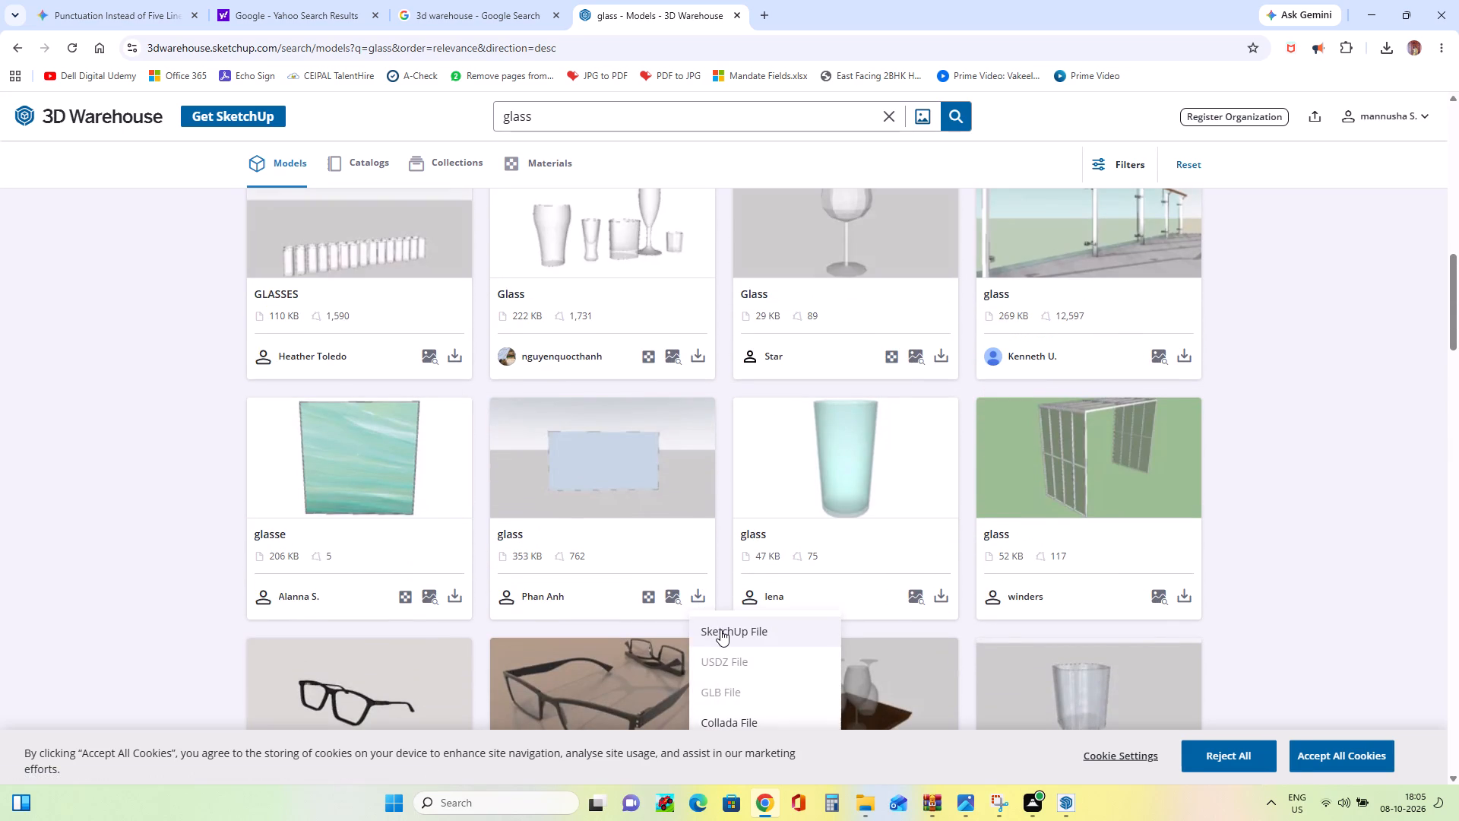
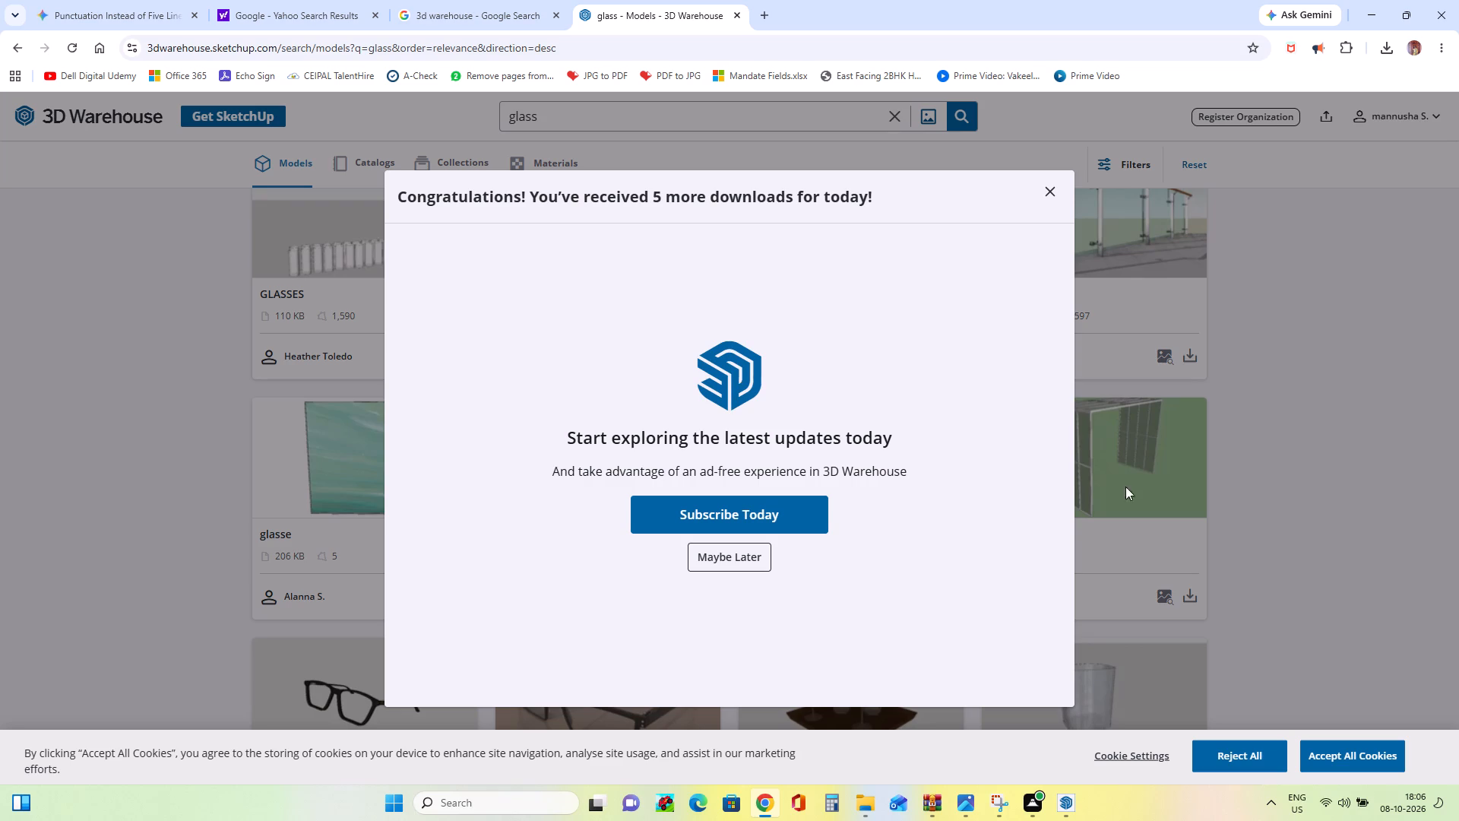
# Dismiss the subscription offer and download the flat pale-blue glass panel model (353 KB) again.
pyautogui.click(1046, 192)
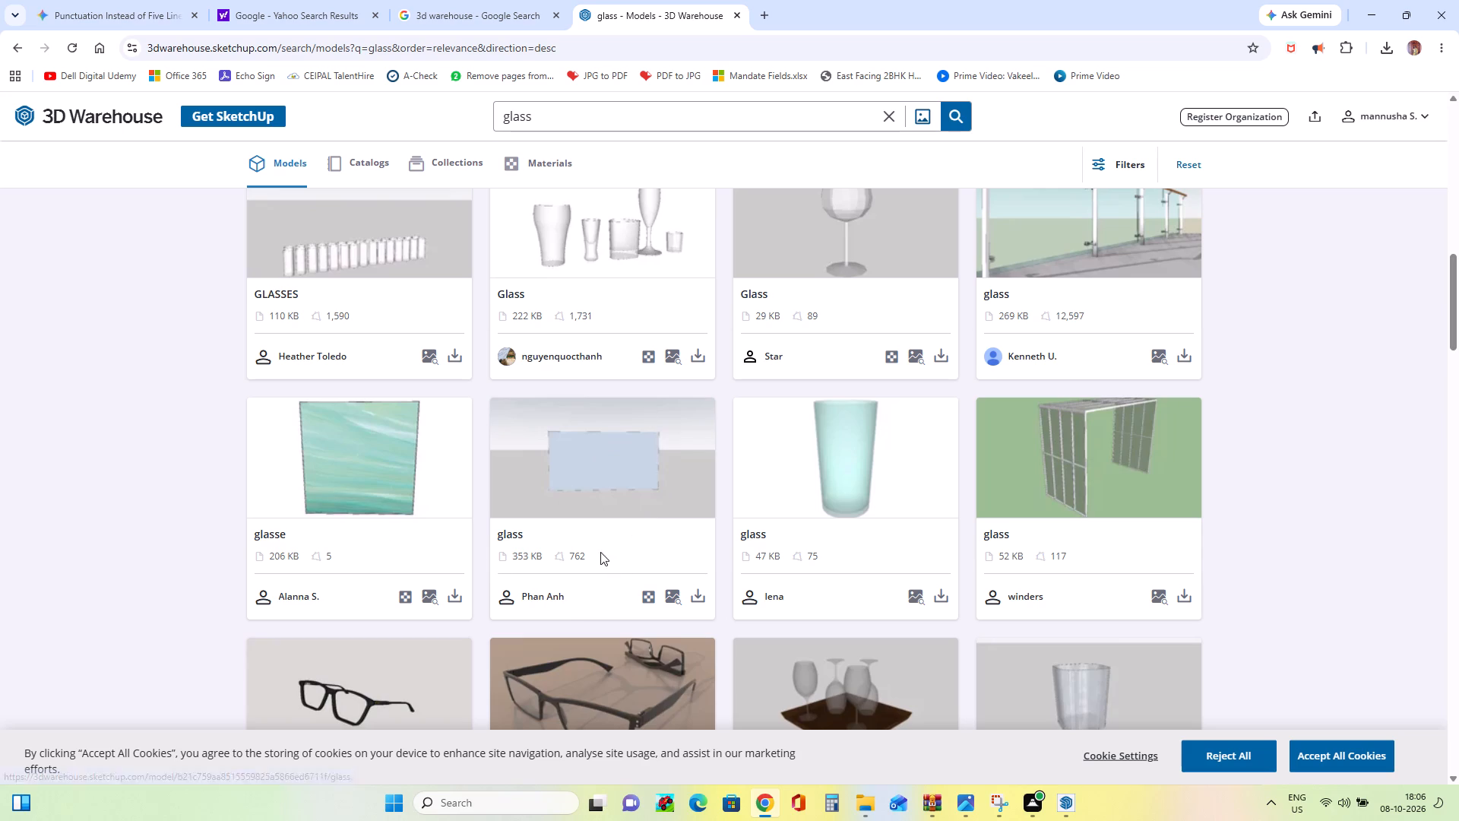
pyautogui.click(697, 600)
pyautogui.click(723, 627)
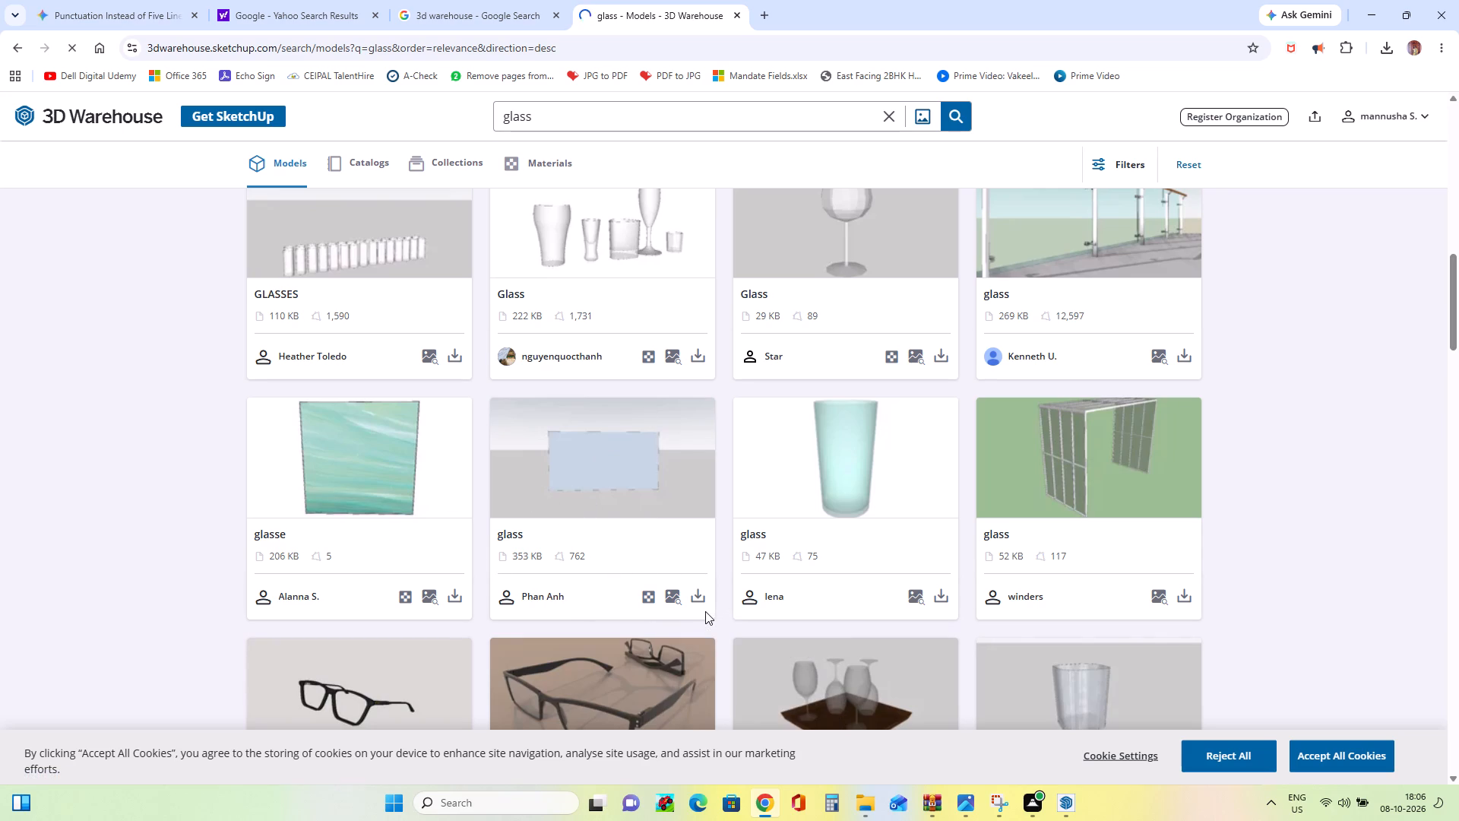
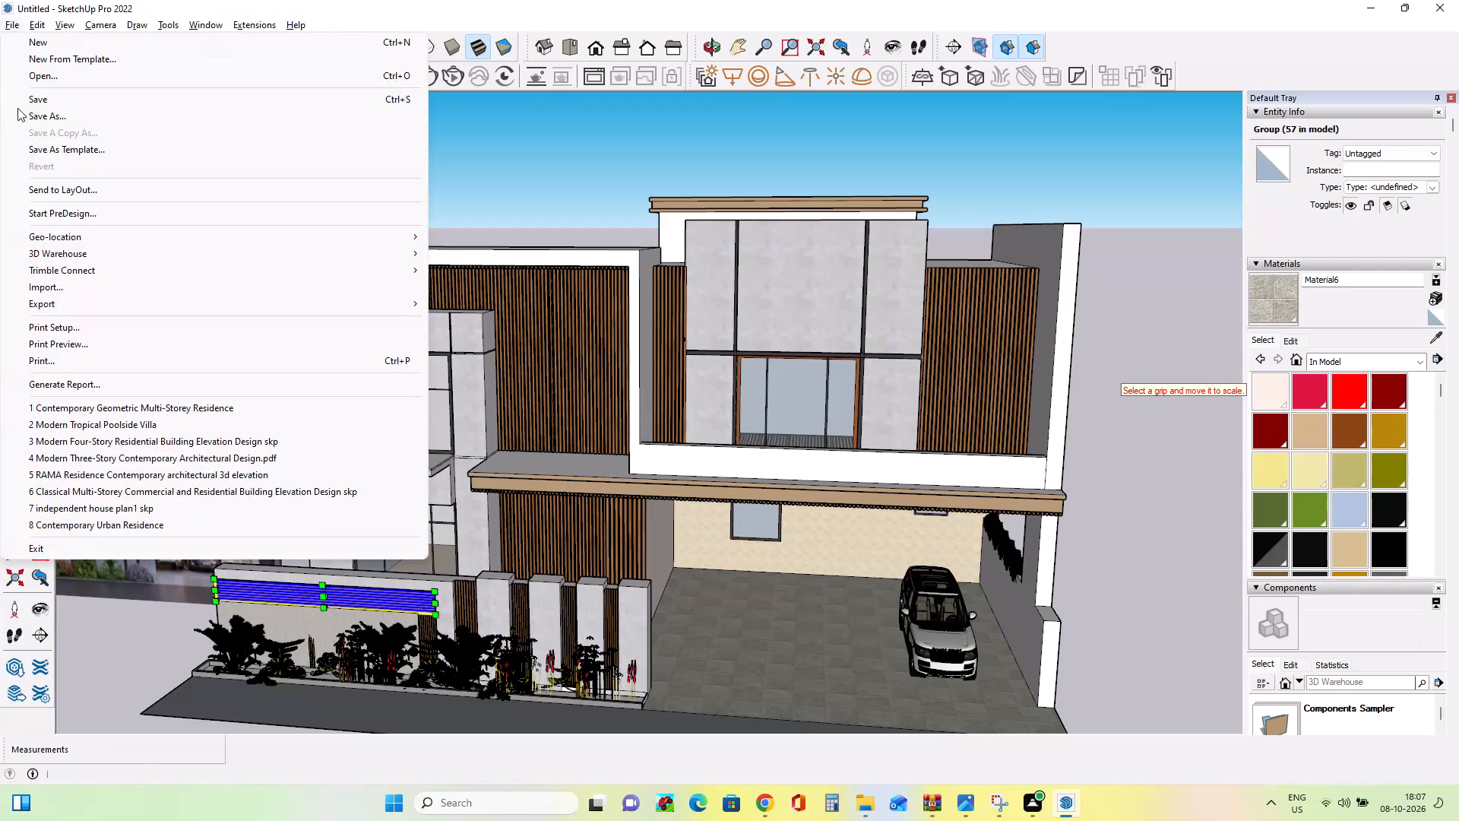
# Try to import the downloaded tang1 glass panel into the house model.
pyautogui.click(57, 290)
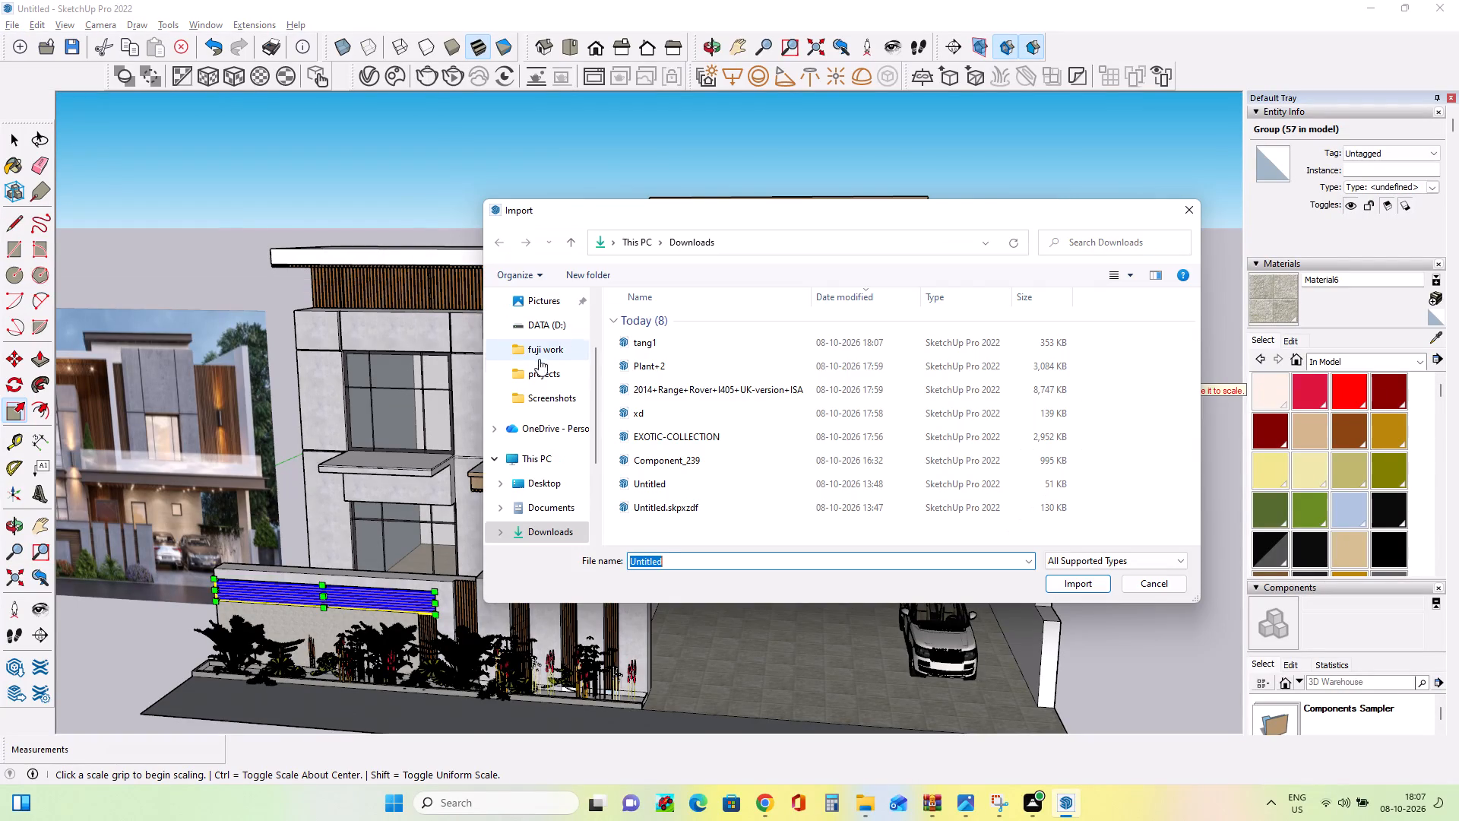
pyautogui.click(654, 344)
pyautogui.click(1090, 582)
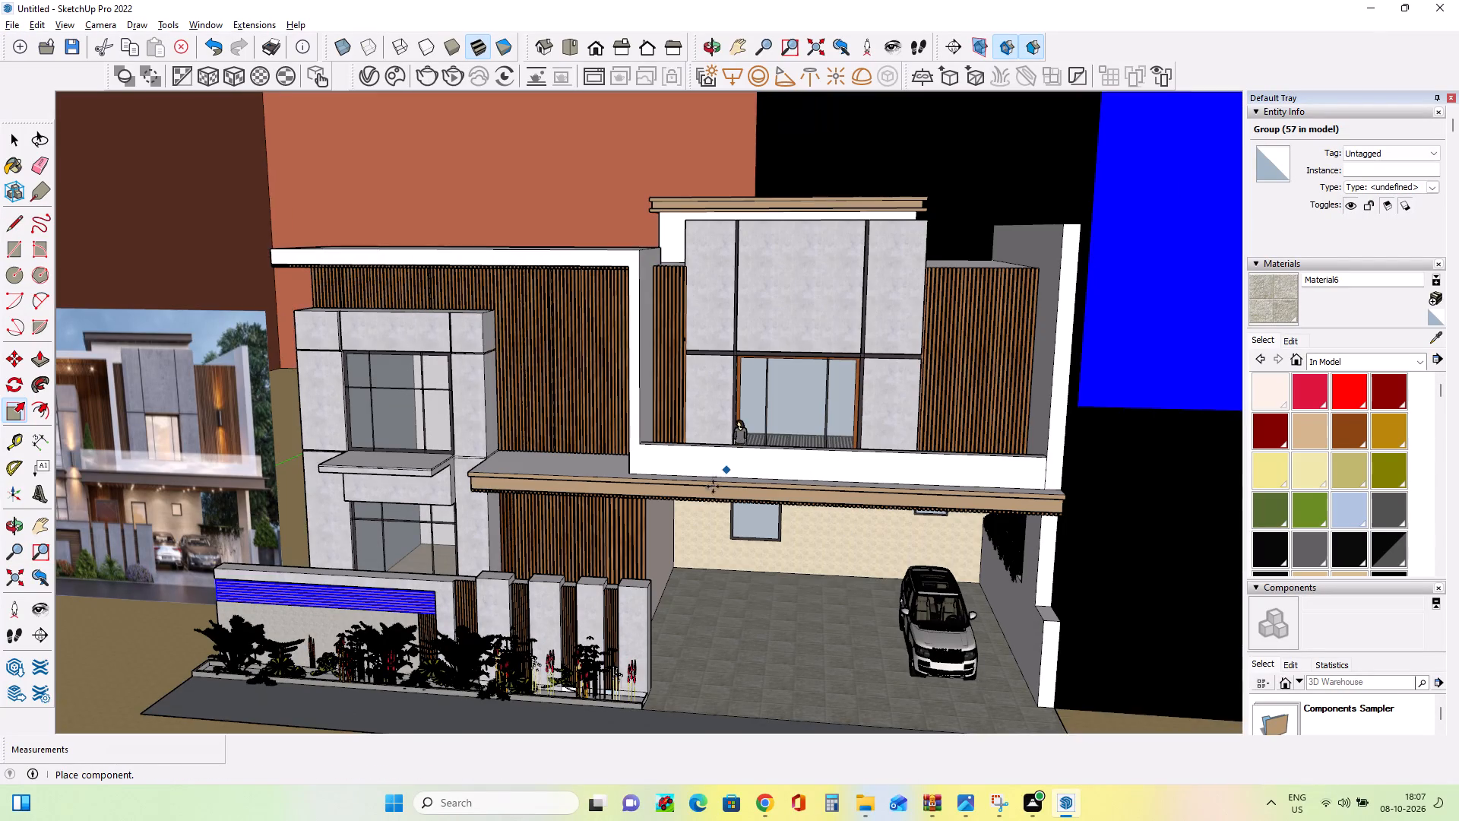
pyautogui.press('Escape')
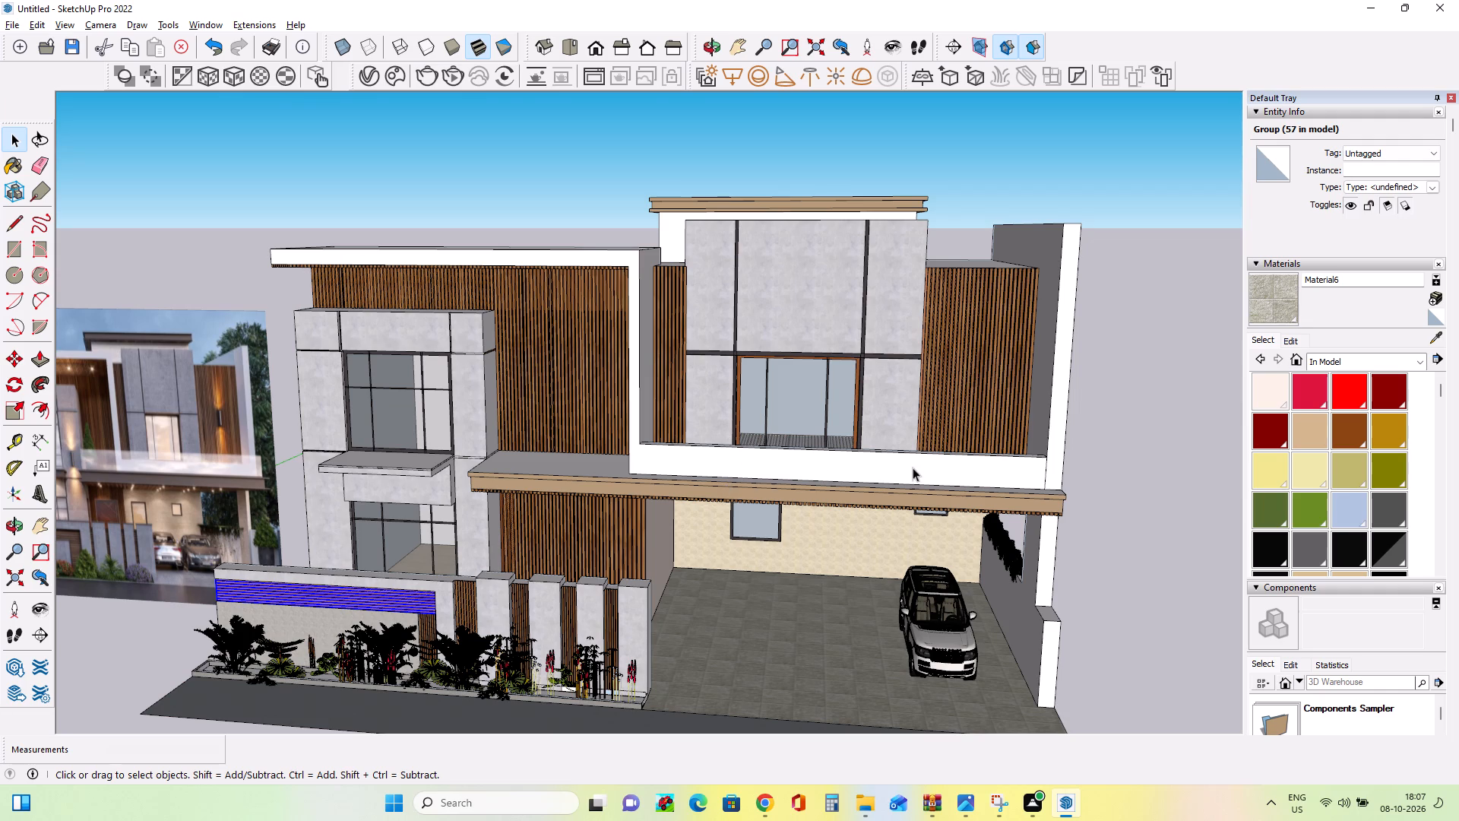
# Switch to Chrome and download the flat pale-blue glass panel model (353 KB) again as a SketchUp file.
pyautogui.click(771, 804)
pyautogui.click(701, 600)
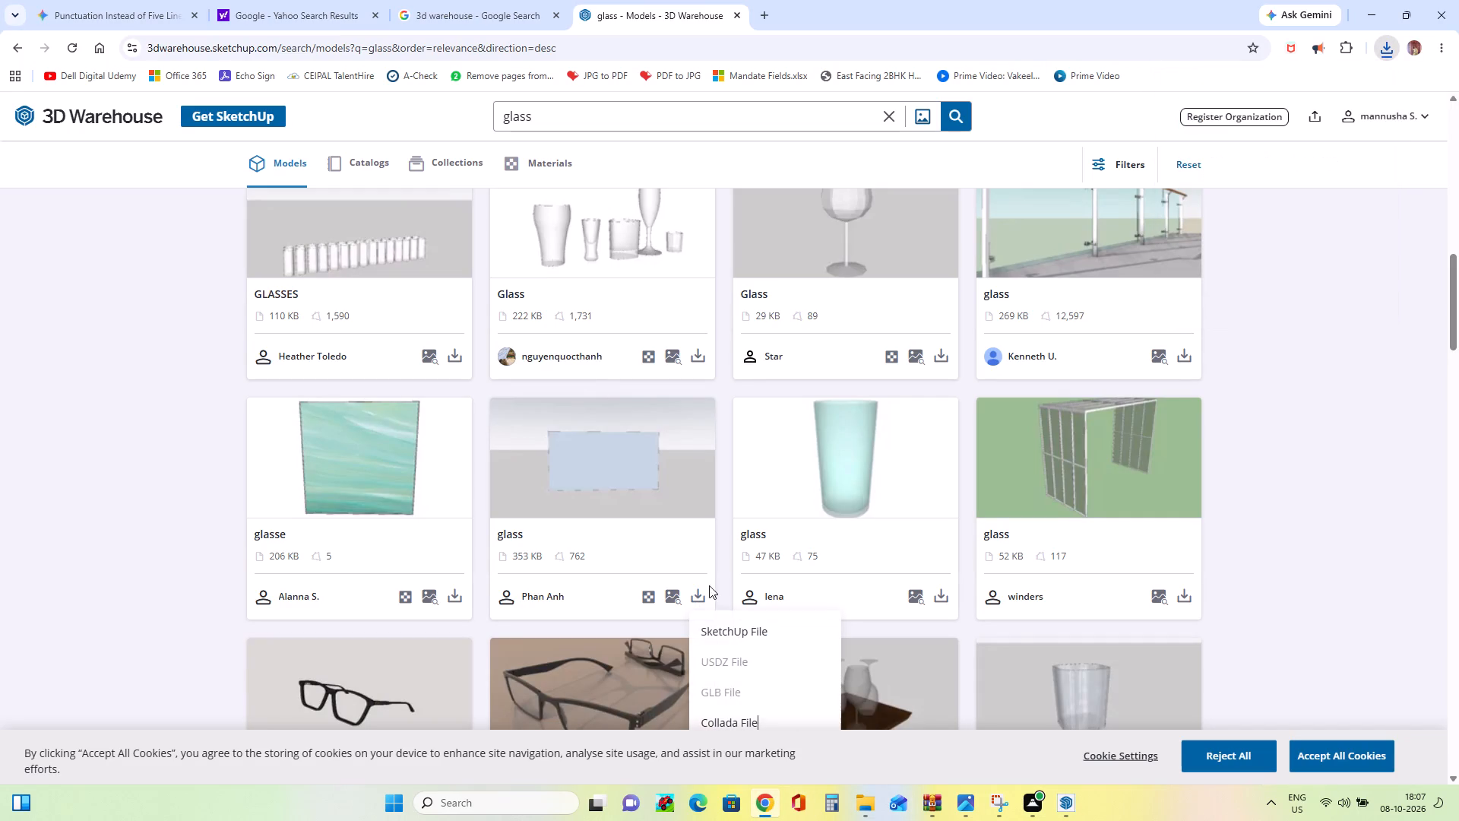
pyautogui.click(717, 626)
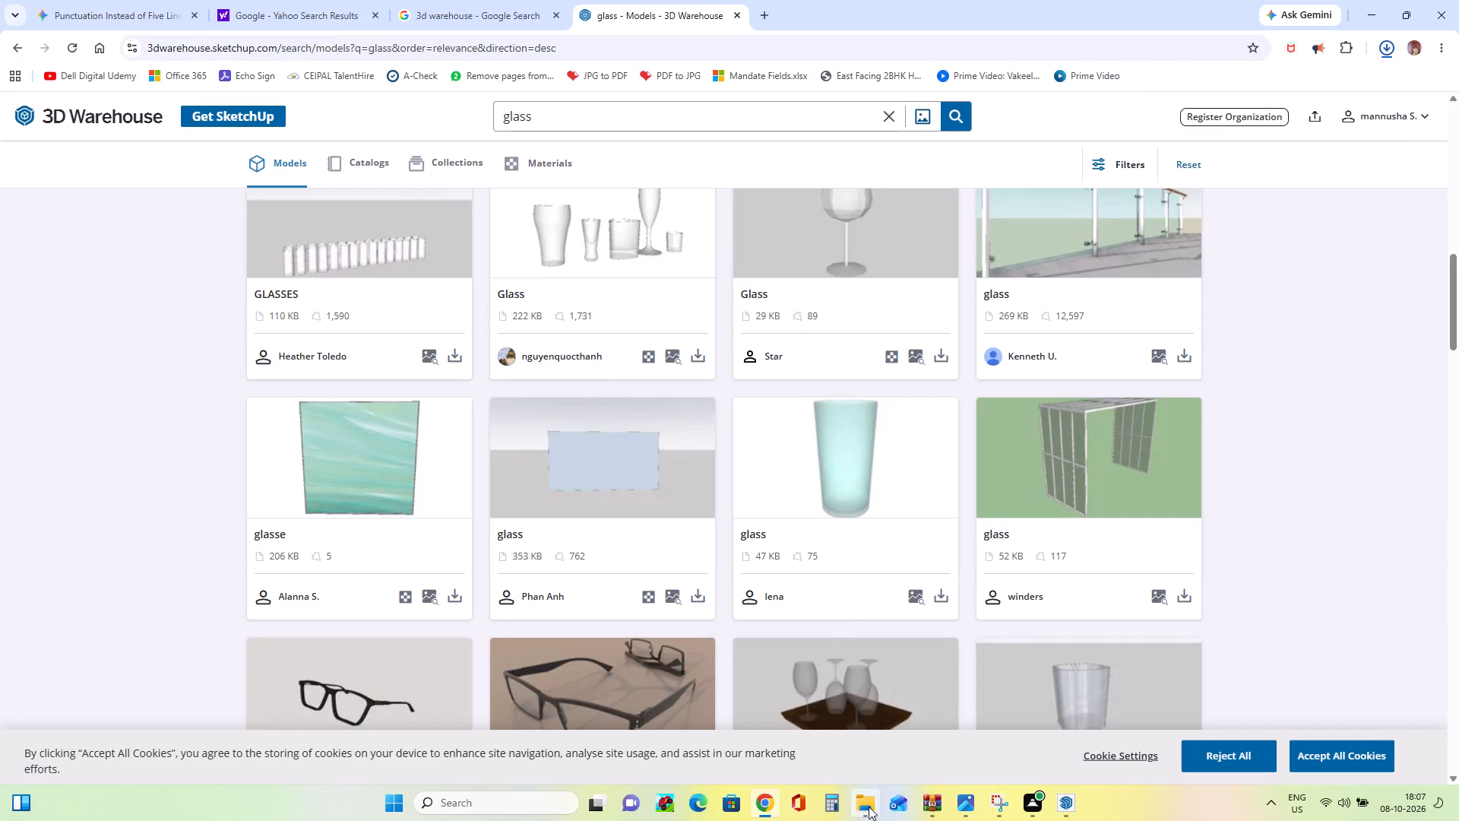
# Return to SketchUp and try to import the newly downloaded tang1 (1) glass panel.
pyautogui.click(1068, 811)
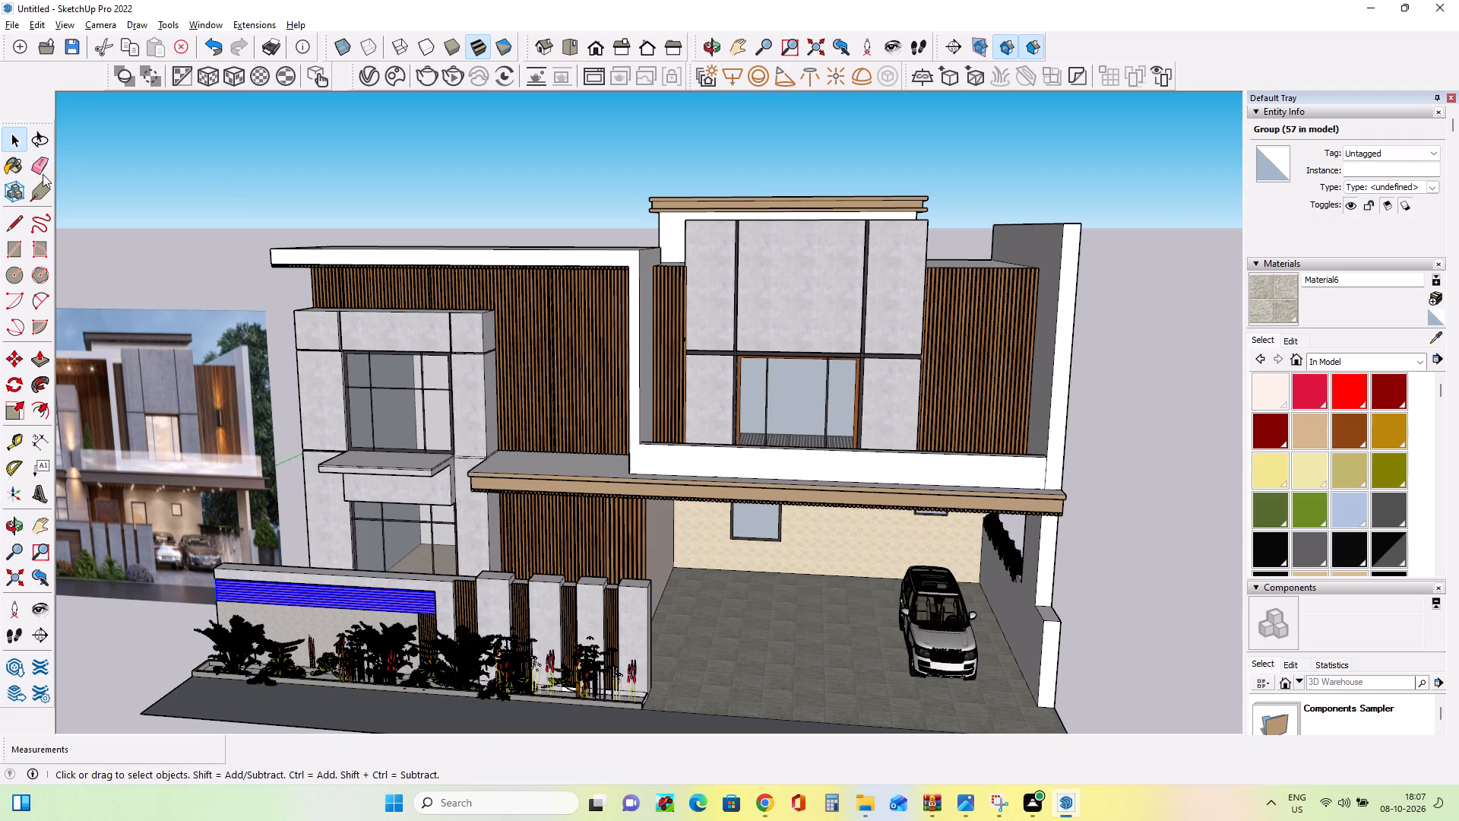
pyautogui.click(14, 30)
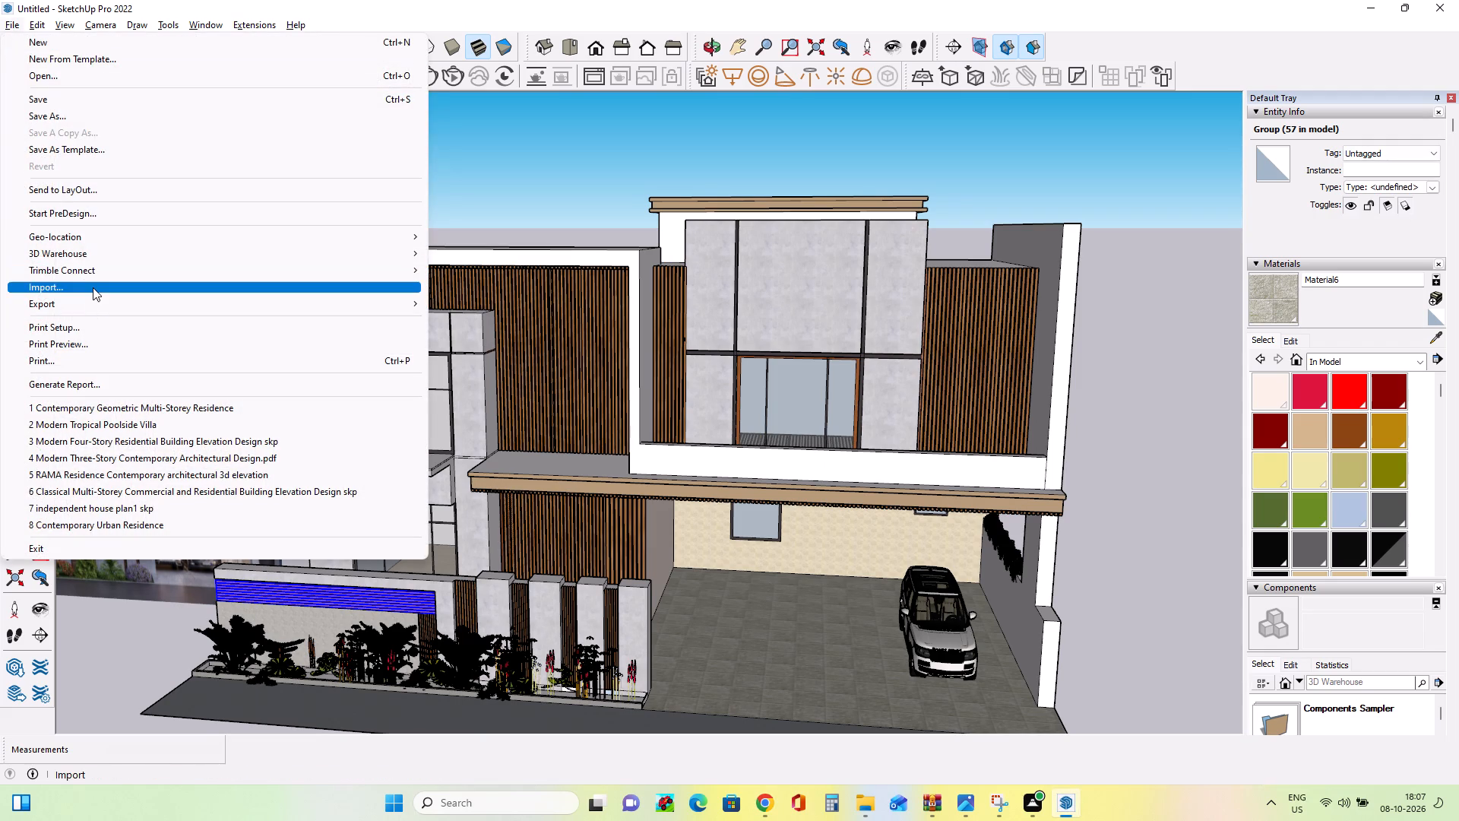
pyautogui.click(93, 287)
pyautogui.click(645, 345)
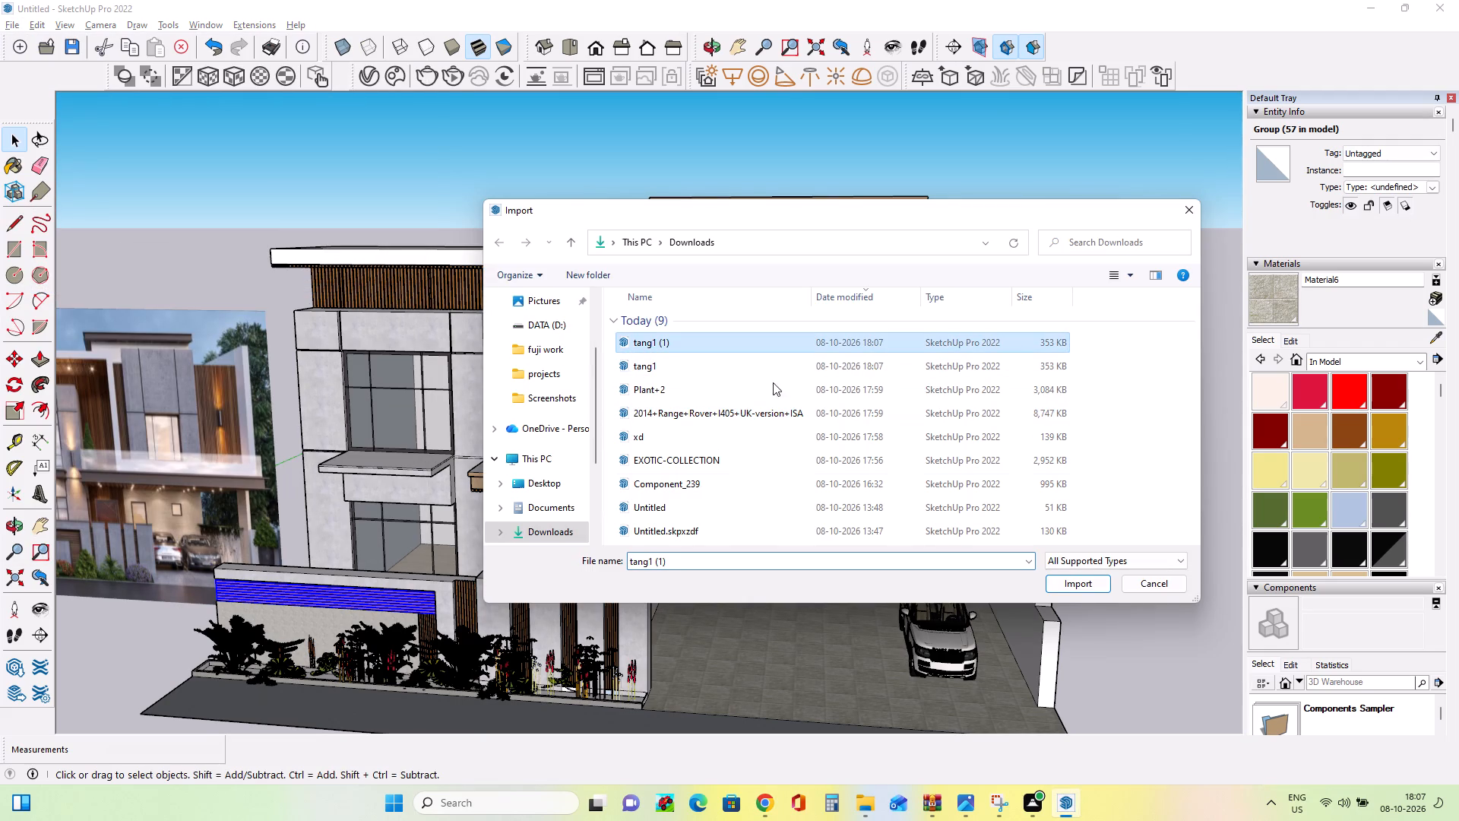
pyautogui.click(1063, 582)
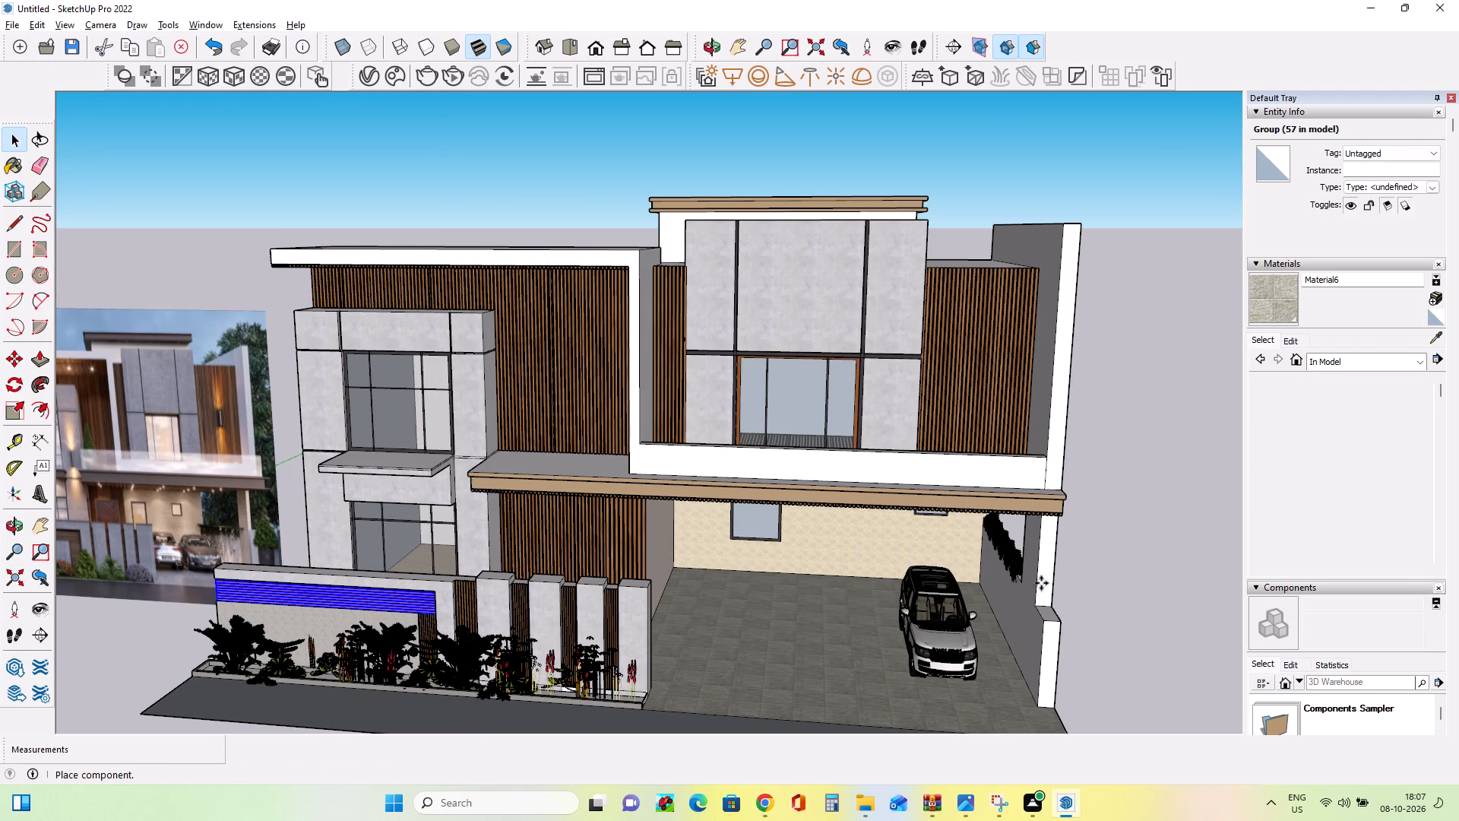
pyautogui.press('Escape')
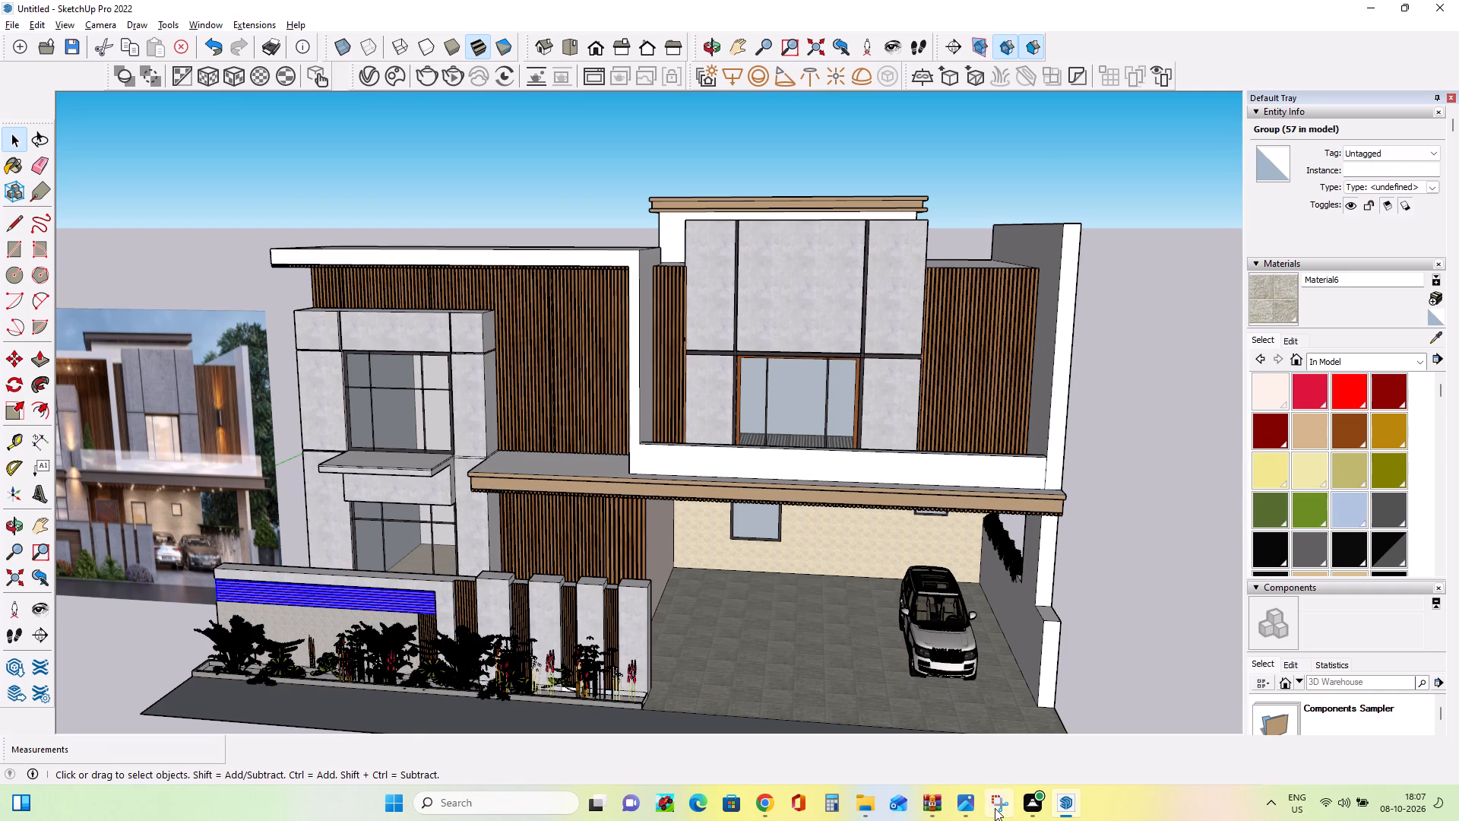
# Switch to Chrome, find the plain clear GLASS panel (139 KB) among the glass models and download it as a SketchUp file.
pyautogui.click(763, 801)
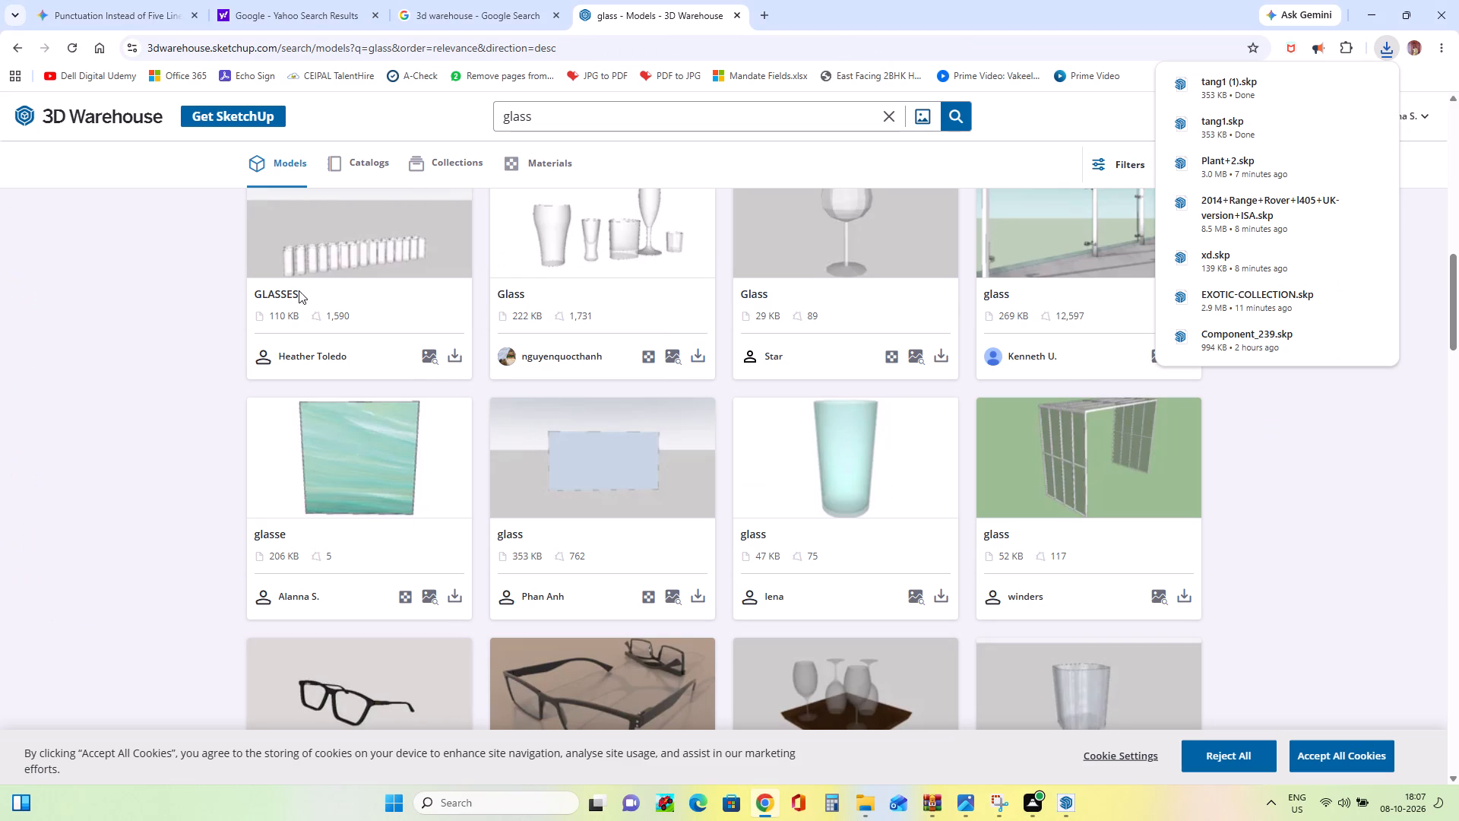
pyautogui.scroll(10, 549, 401)
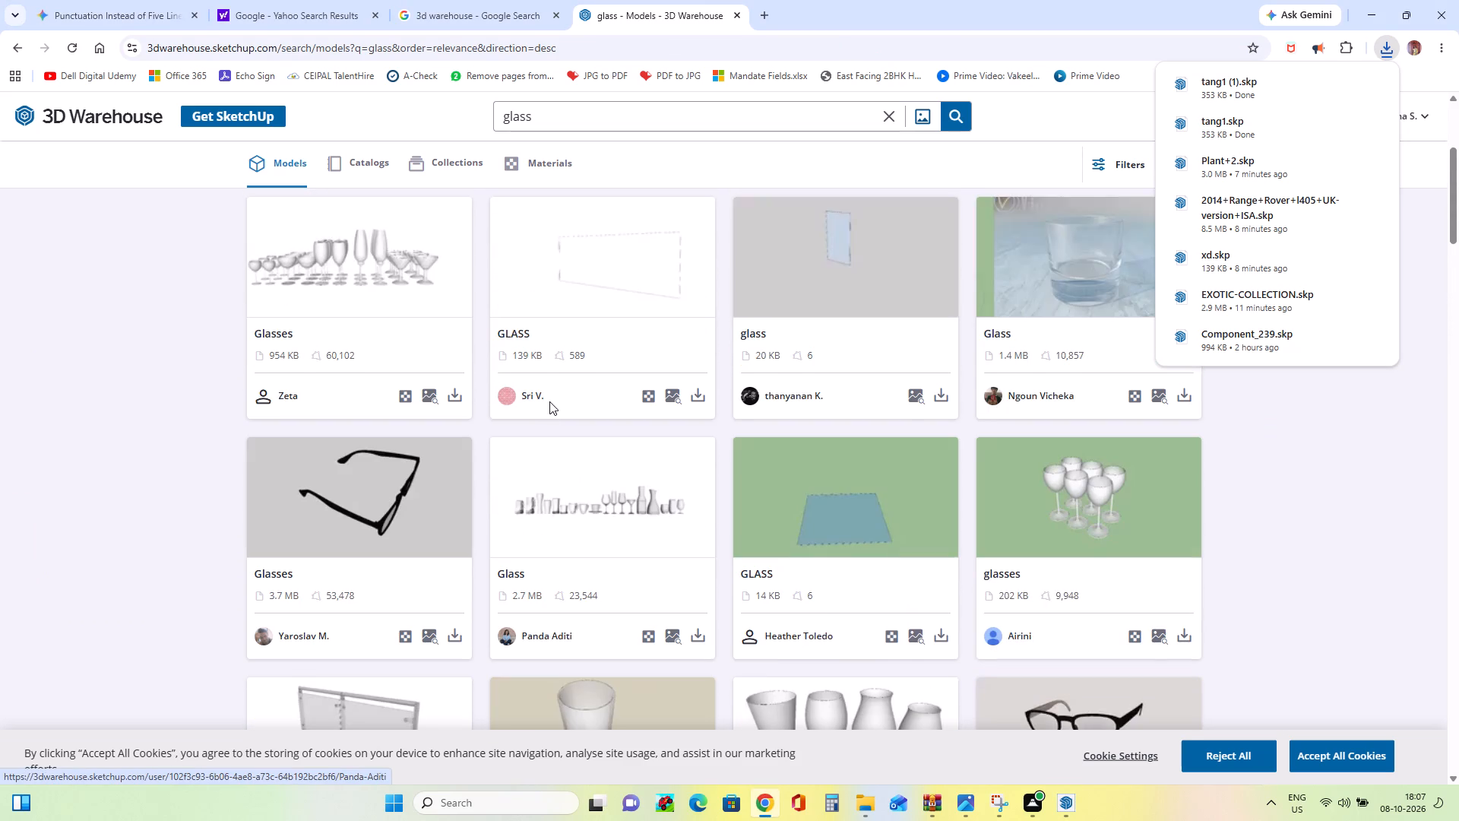
pyautogui.scroll(-3, 549, 401)
pyautogui.scroll(6, 549, 401)
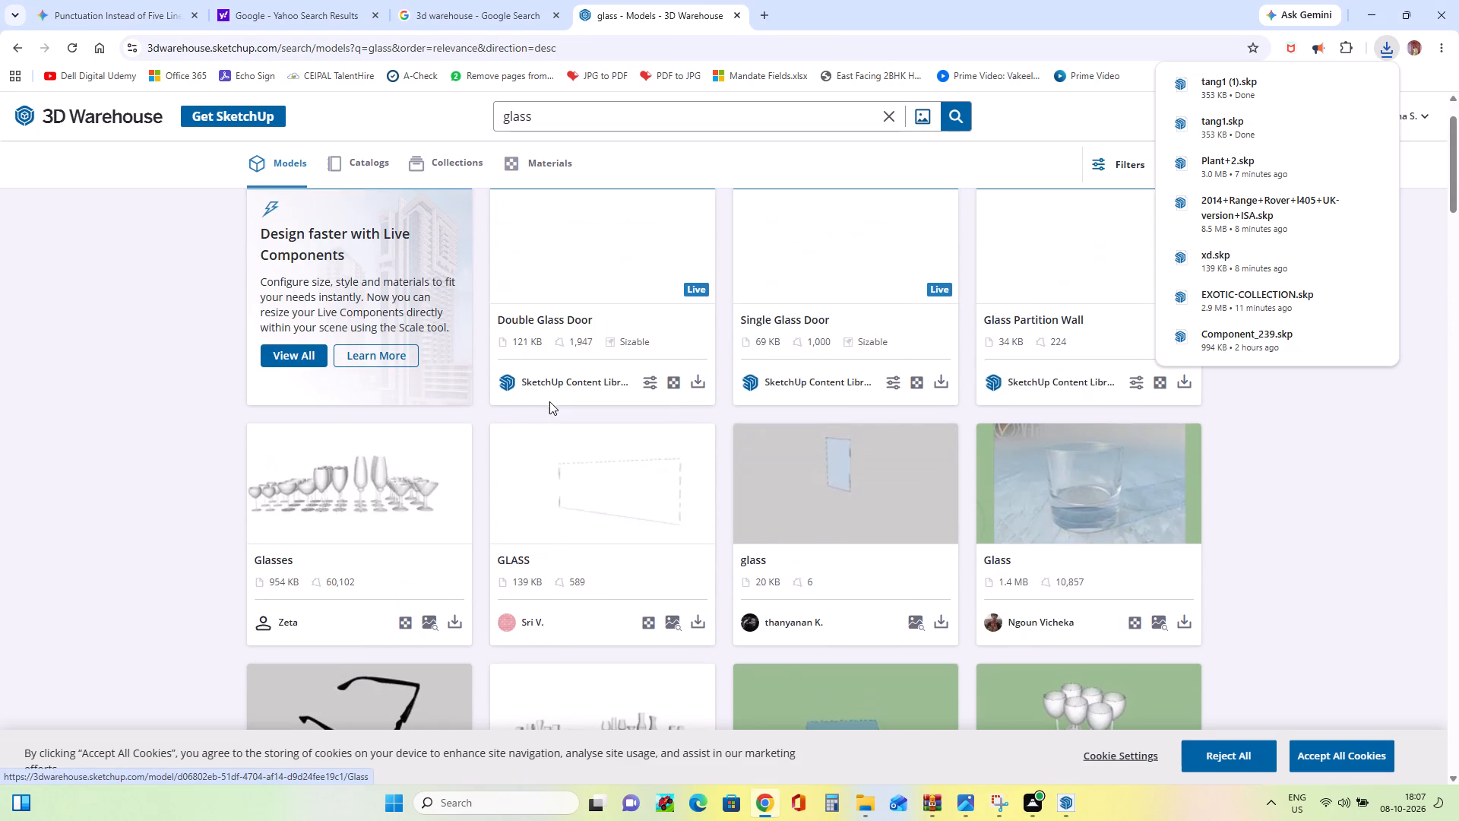
pyautogui.click(703, 626)
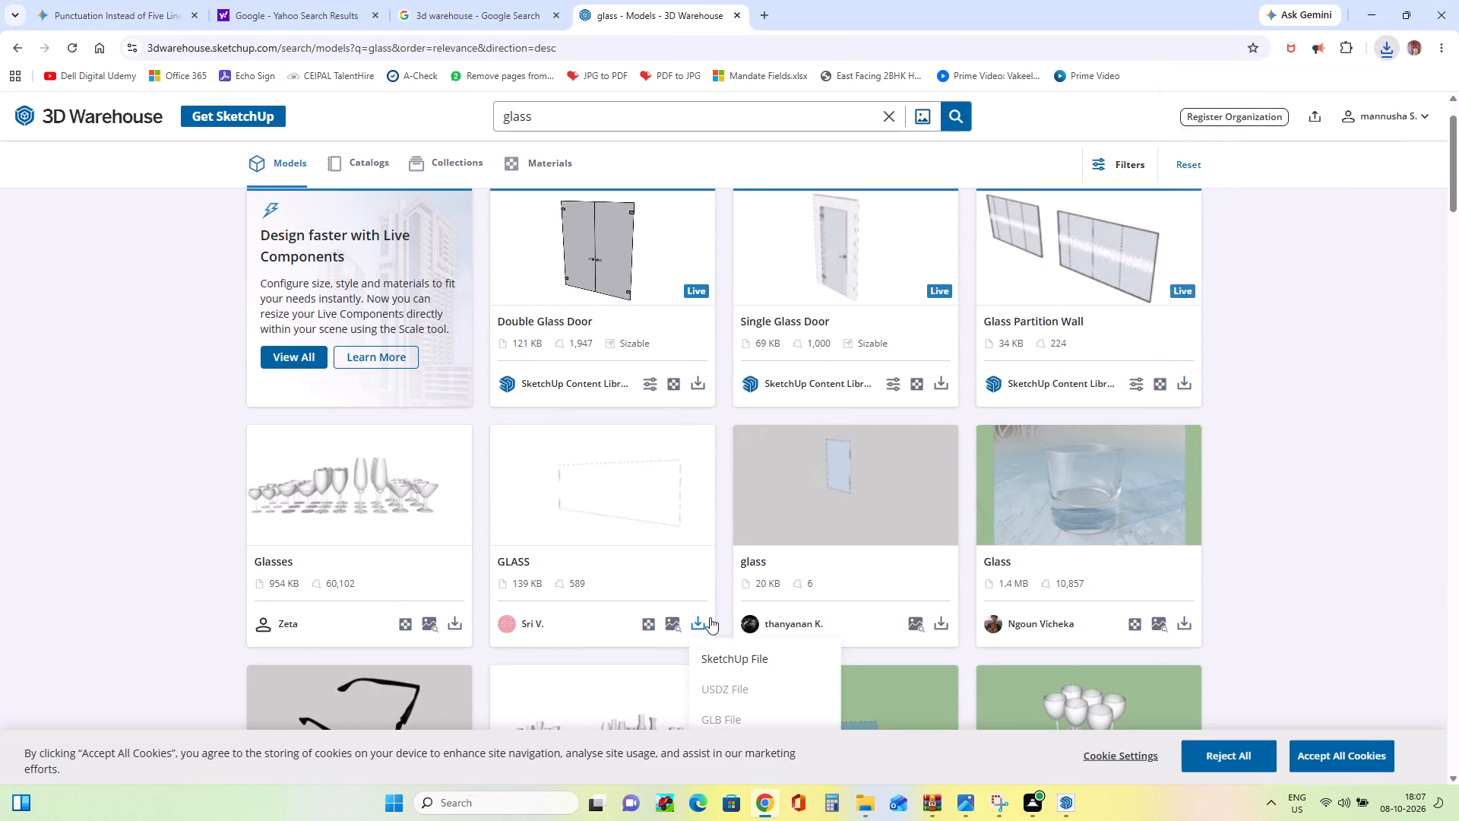
pyautogui.click(745, 664)
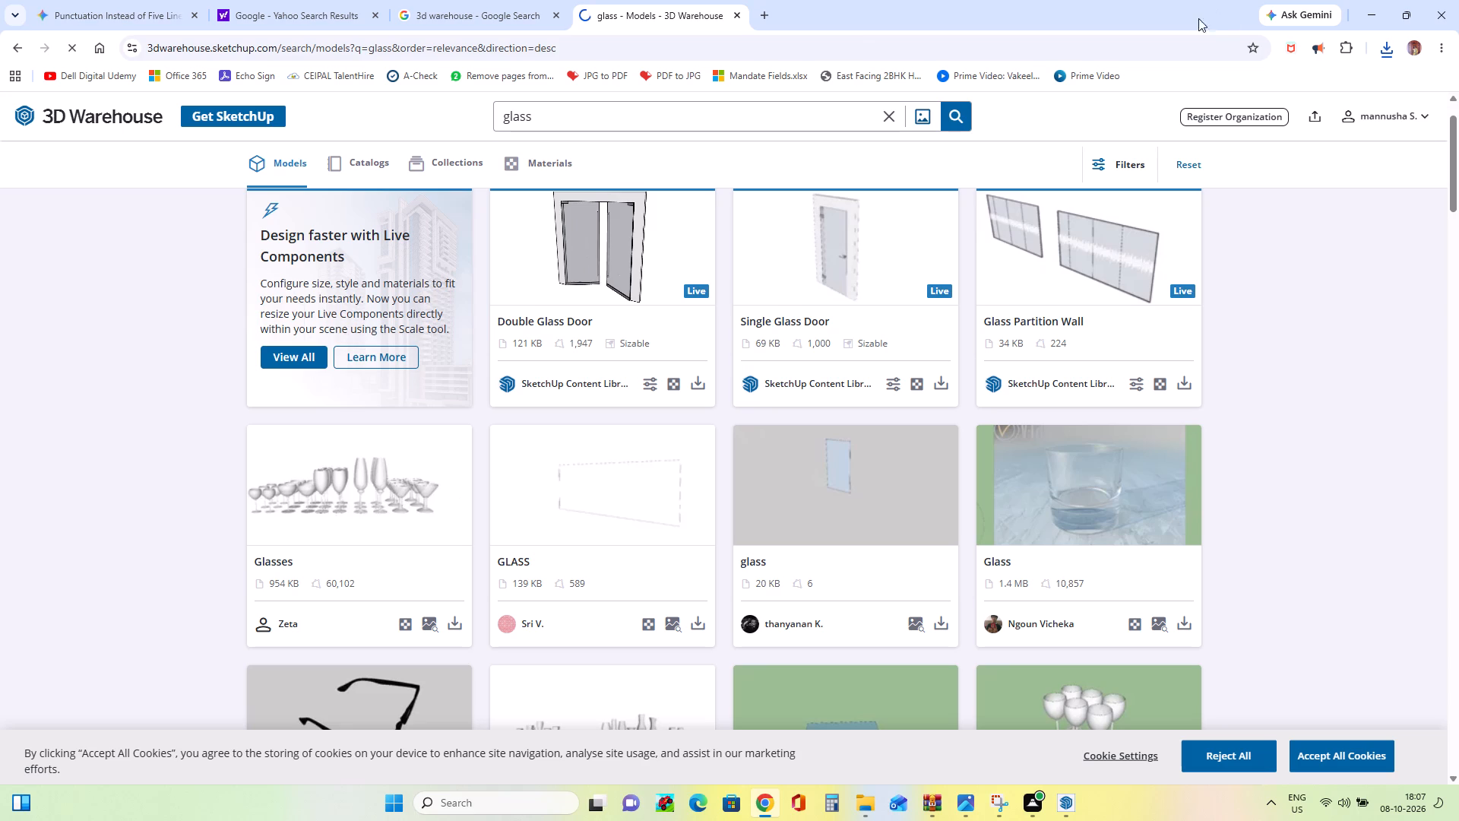
# Return to SketchUp, import the glass model and place it on the porch roof in front of the balcony parapet.
pyautogui.click(1374, 12)
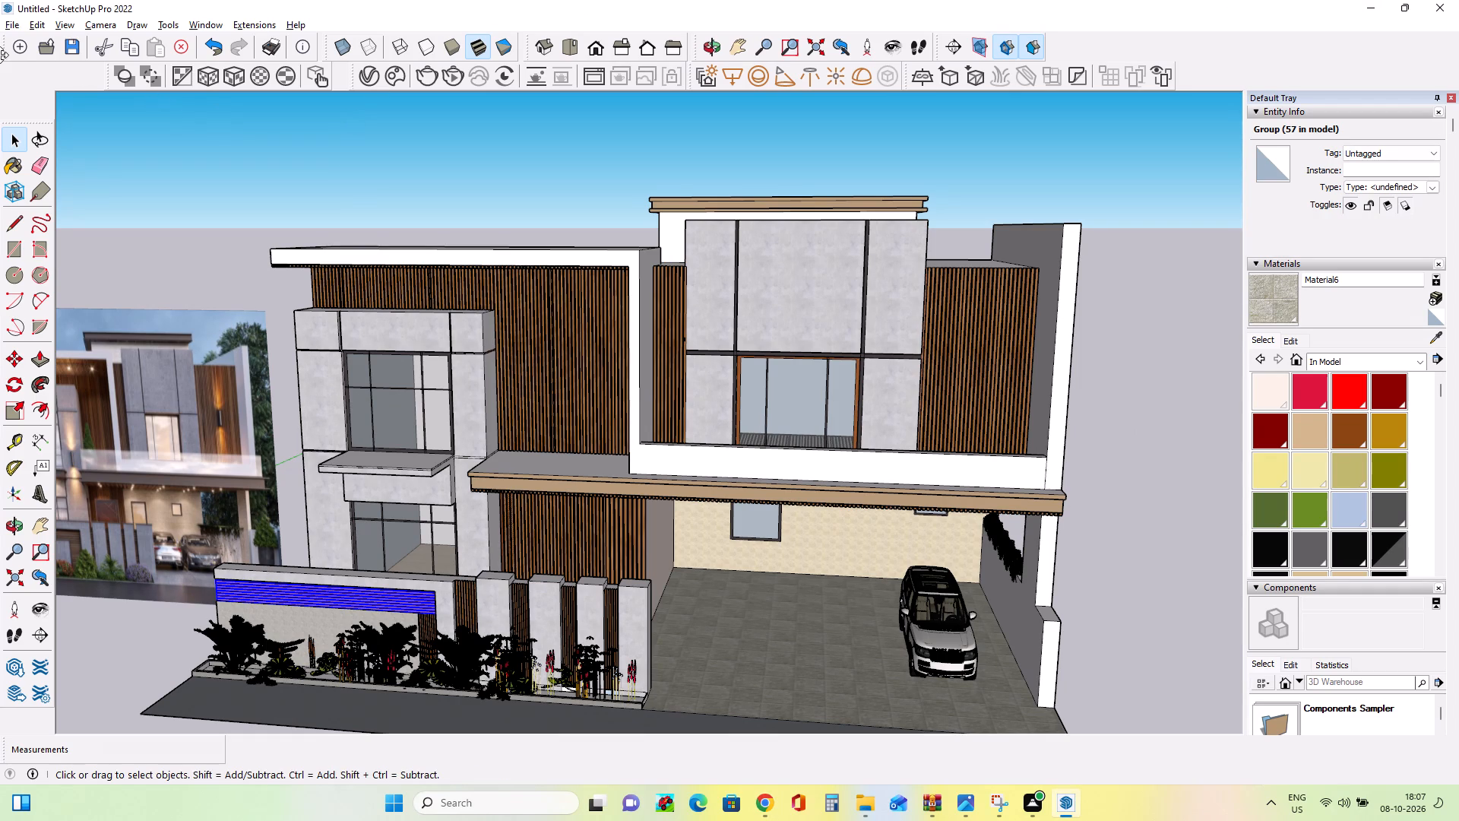
pyautogui.click(8, 21)
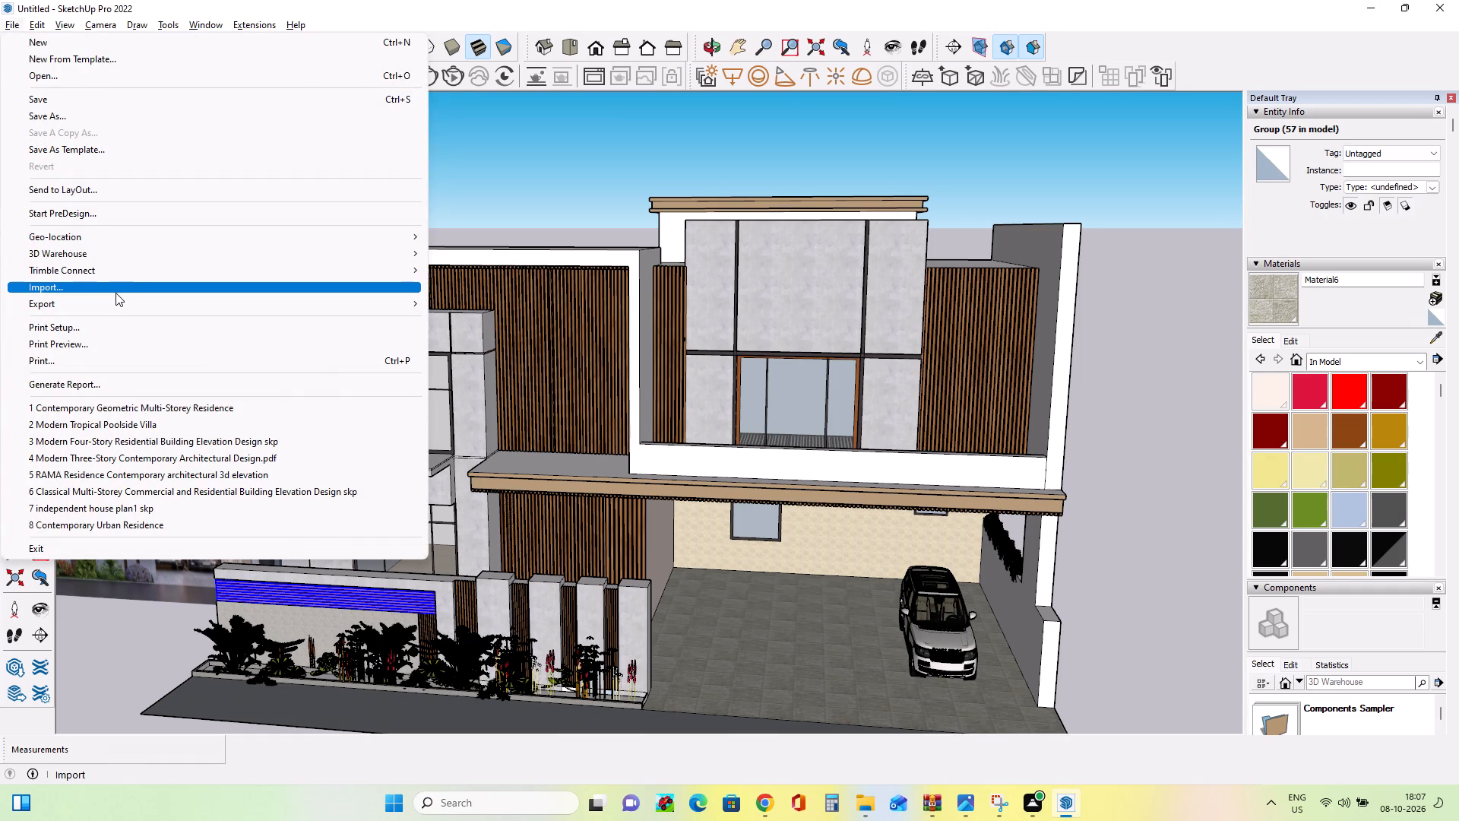
pyautogui.click(116, 293)
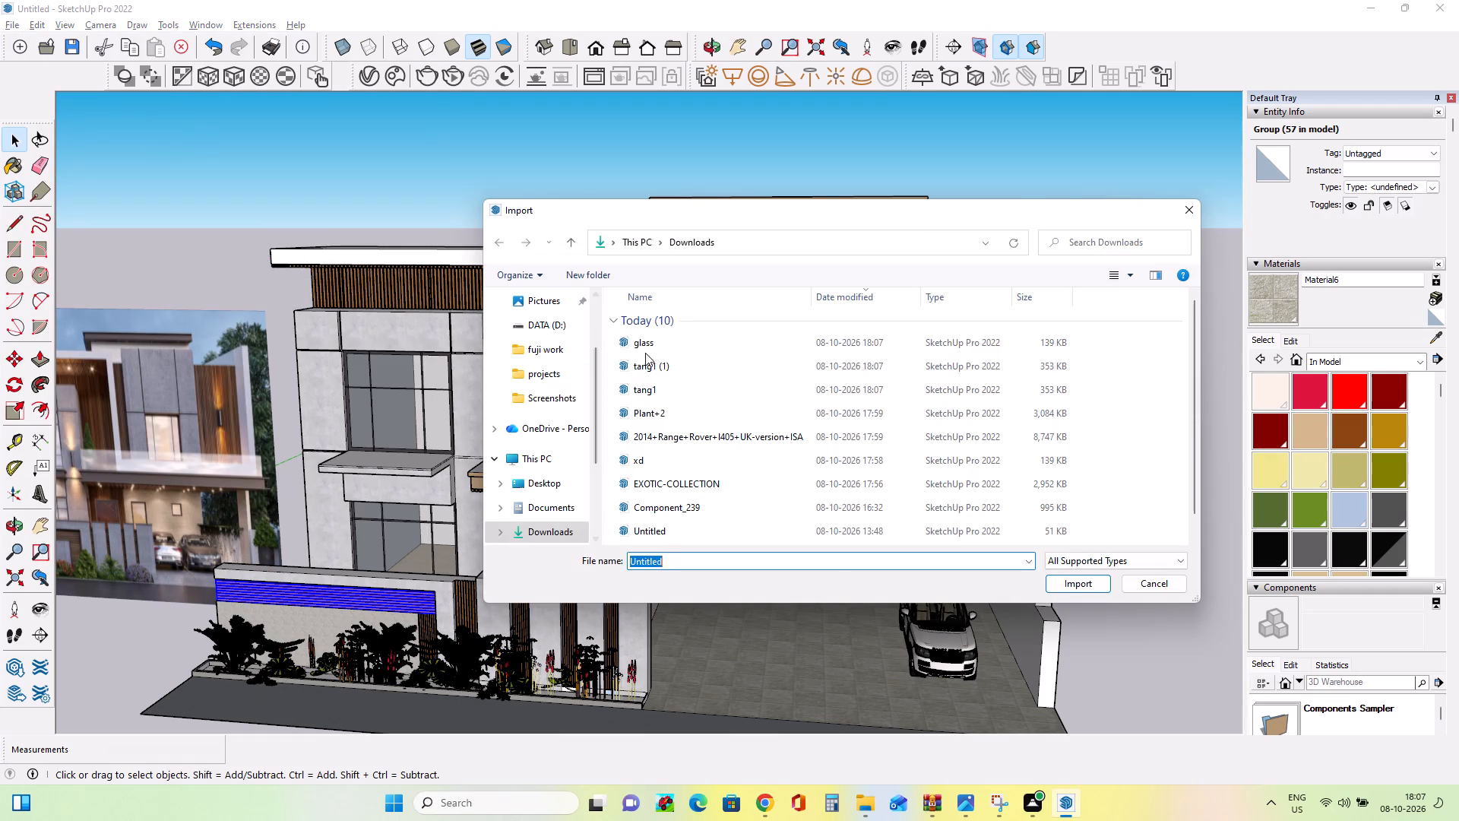
pyautogui.click(647, 347)
pyautogui.click(1095, 582)
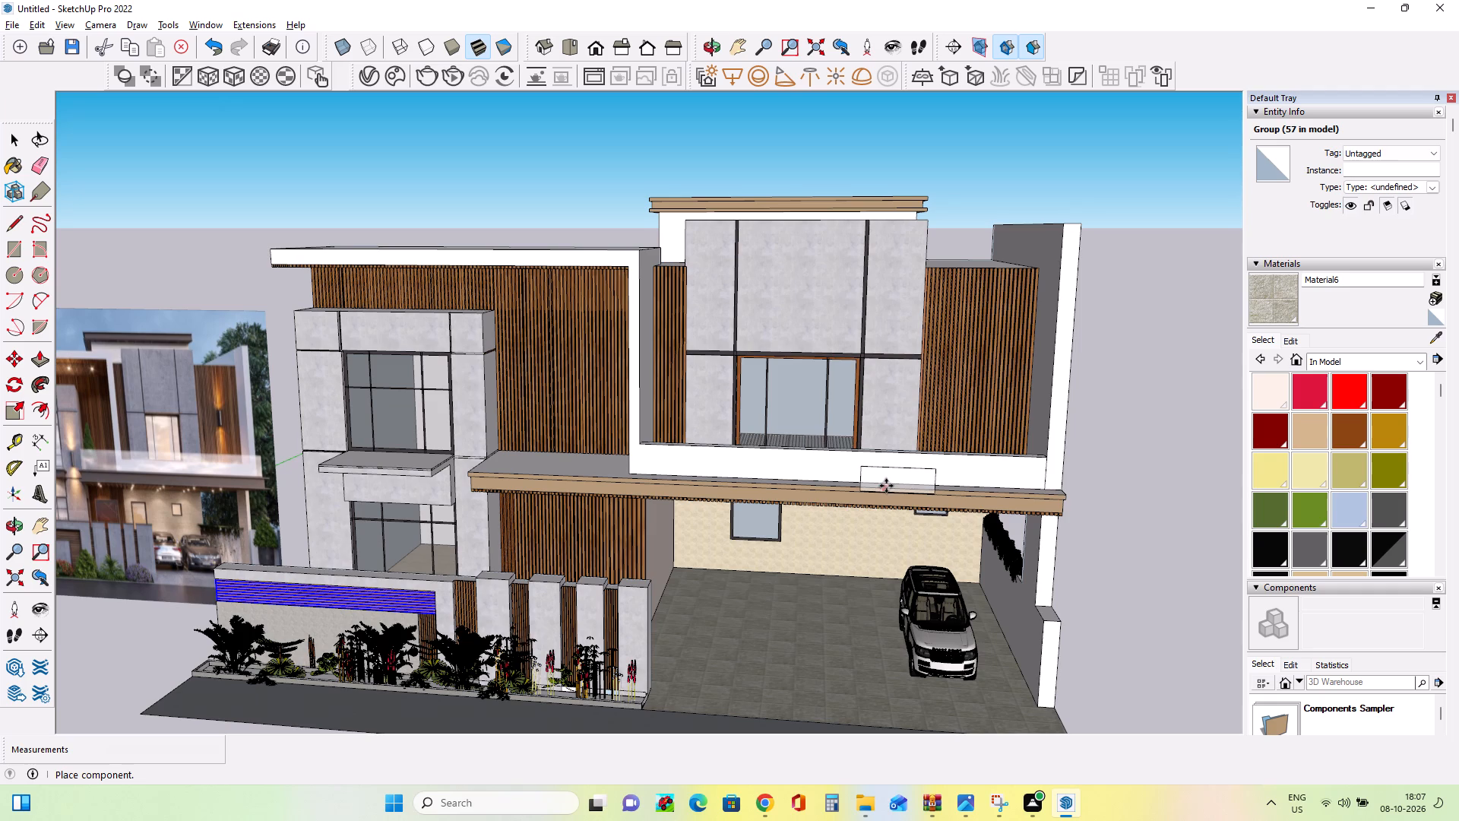
pyautogui.scroll(10, 886, 485)
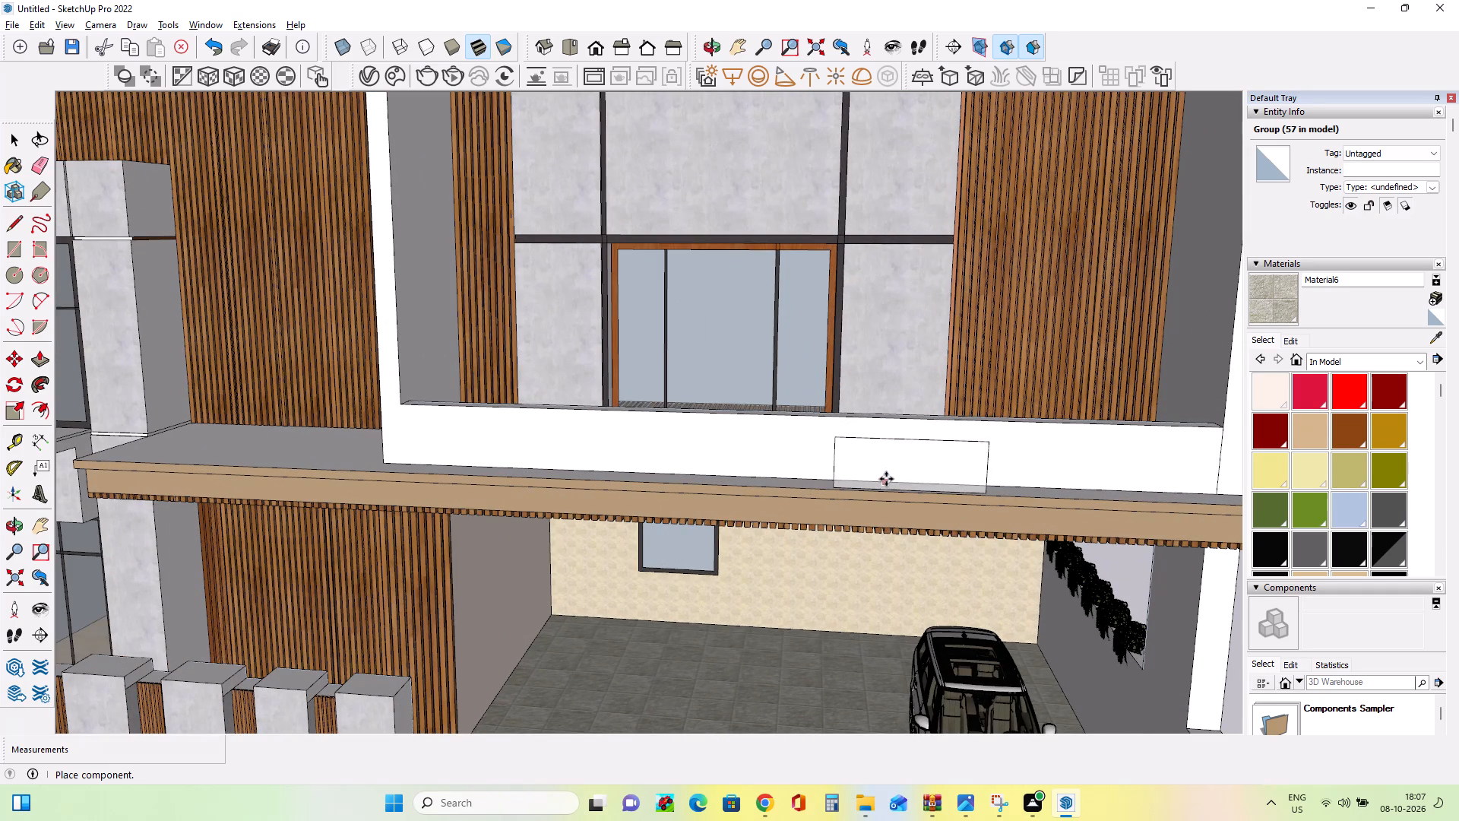
pyautogui.click(886, 480)
pyautogui.scroll(-2, 885, 506)
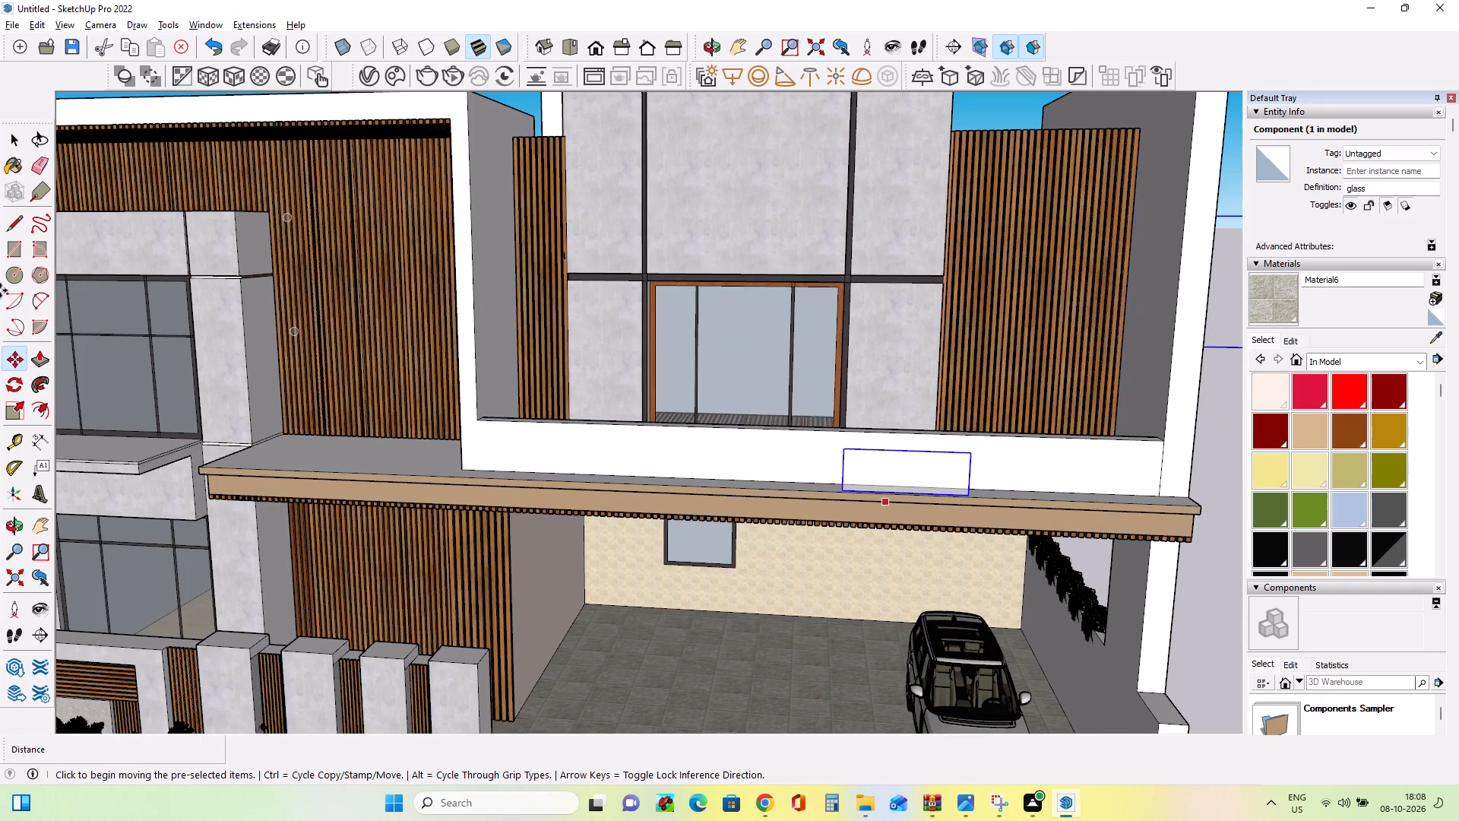
# Scale the glass component along the red axis by a factor of about 1.29, extending it toward the reference image.
pyautogui.click(19, 412)
pyautogui.moveTo(929, 462); pyautogui.dragTo(934, 550, button='middle')
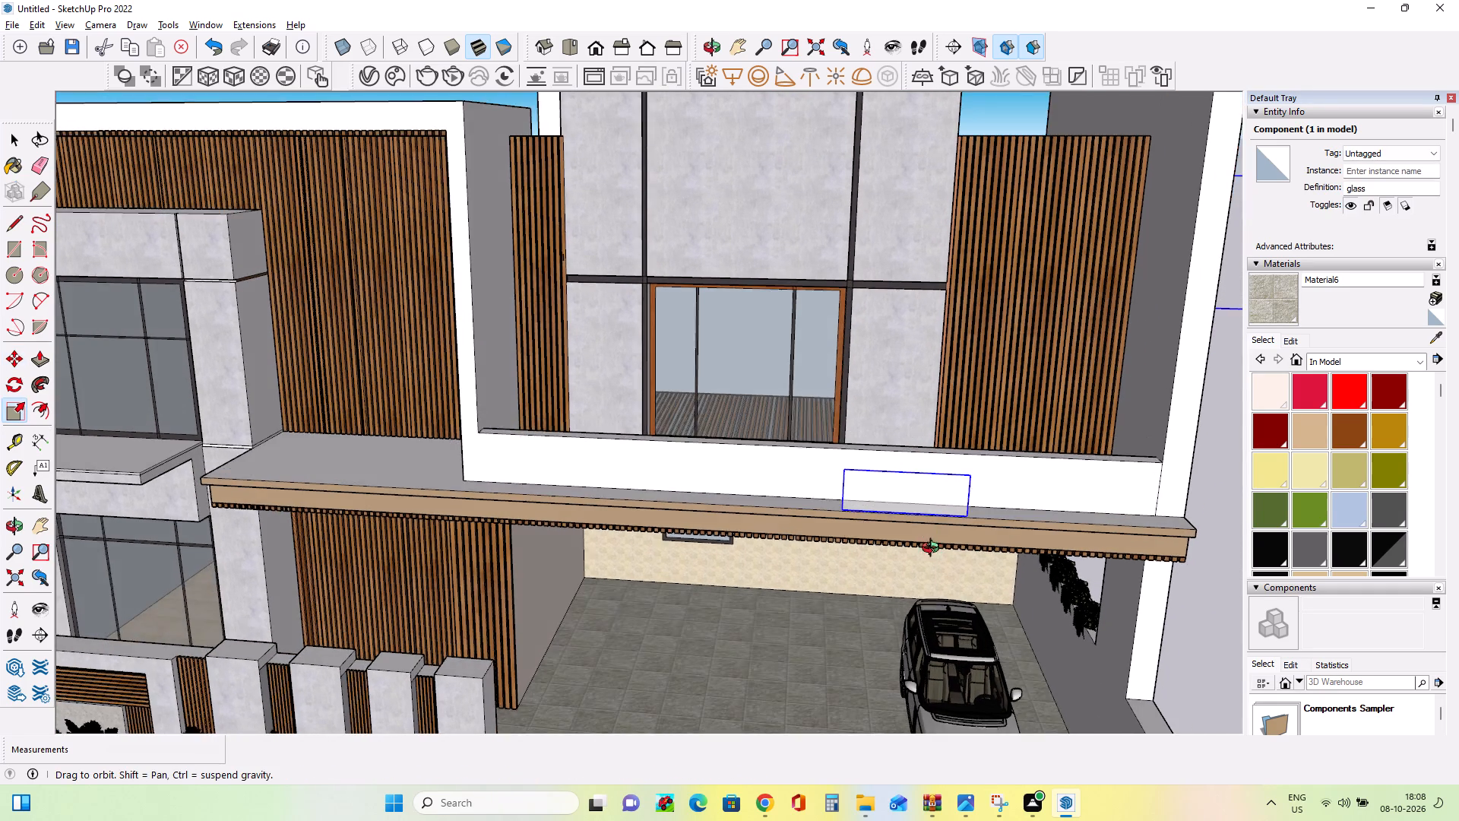
pyautogui.moveTo(934, 550); pyautogui.dragTo(932, 581, button='middle')
pyautogui.scroll(6, 904, 518)
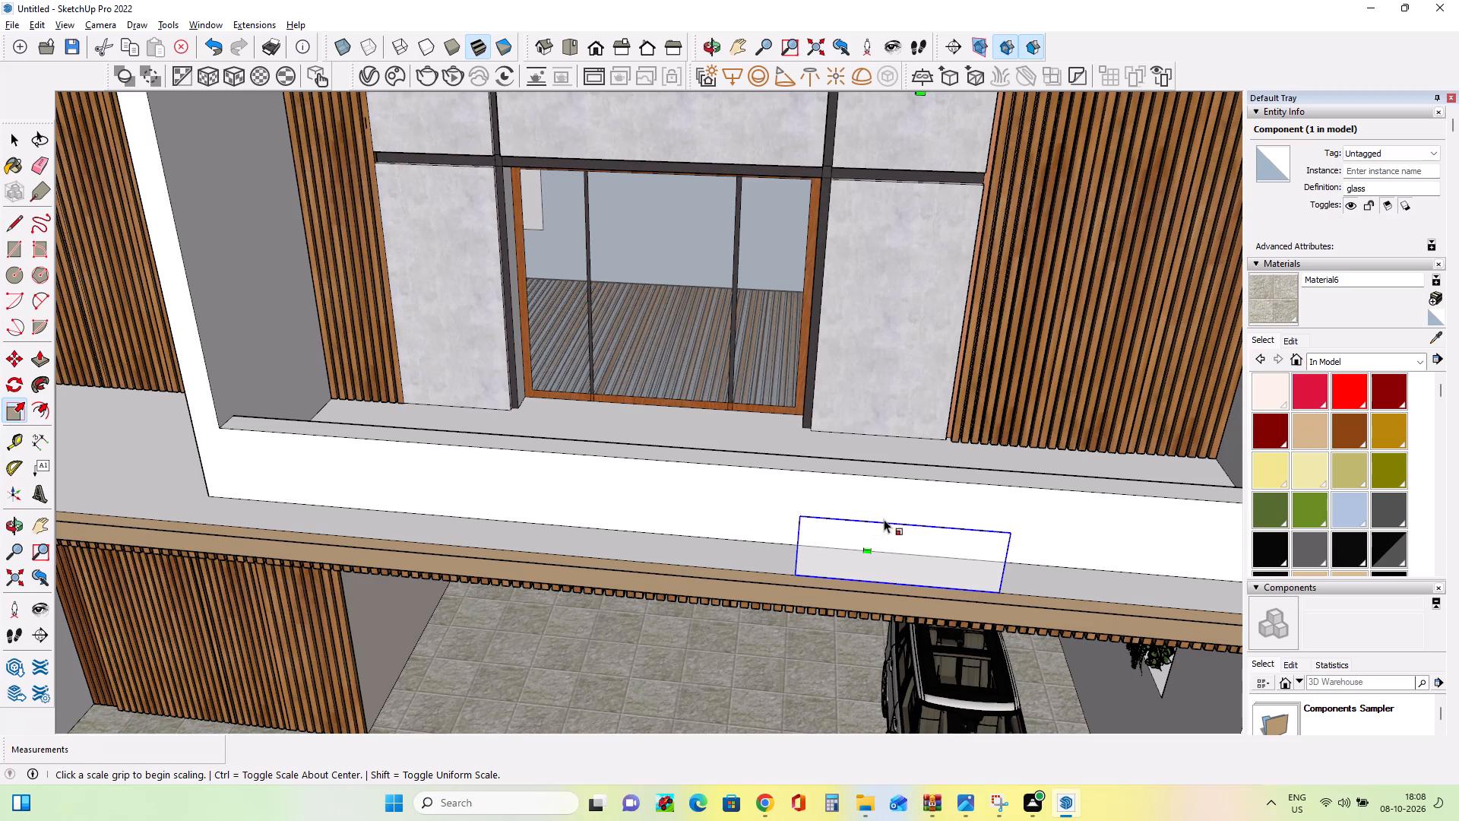
pyautogui.scroll(-20, 885, 512)
pyautogui.scroll(-1, 885, 512)
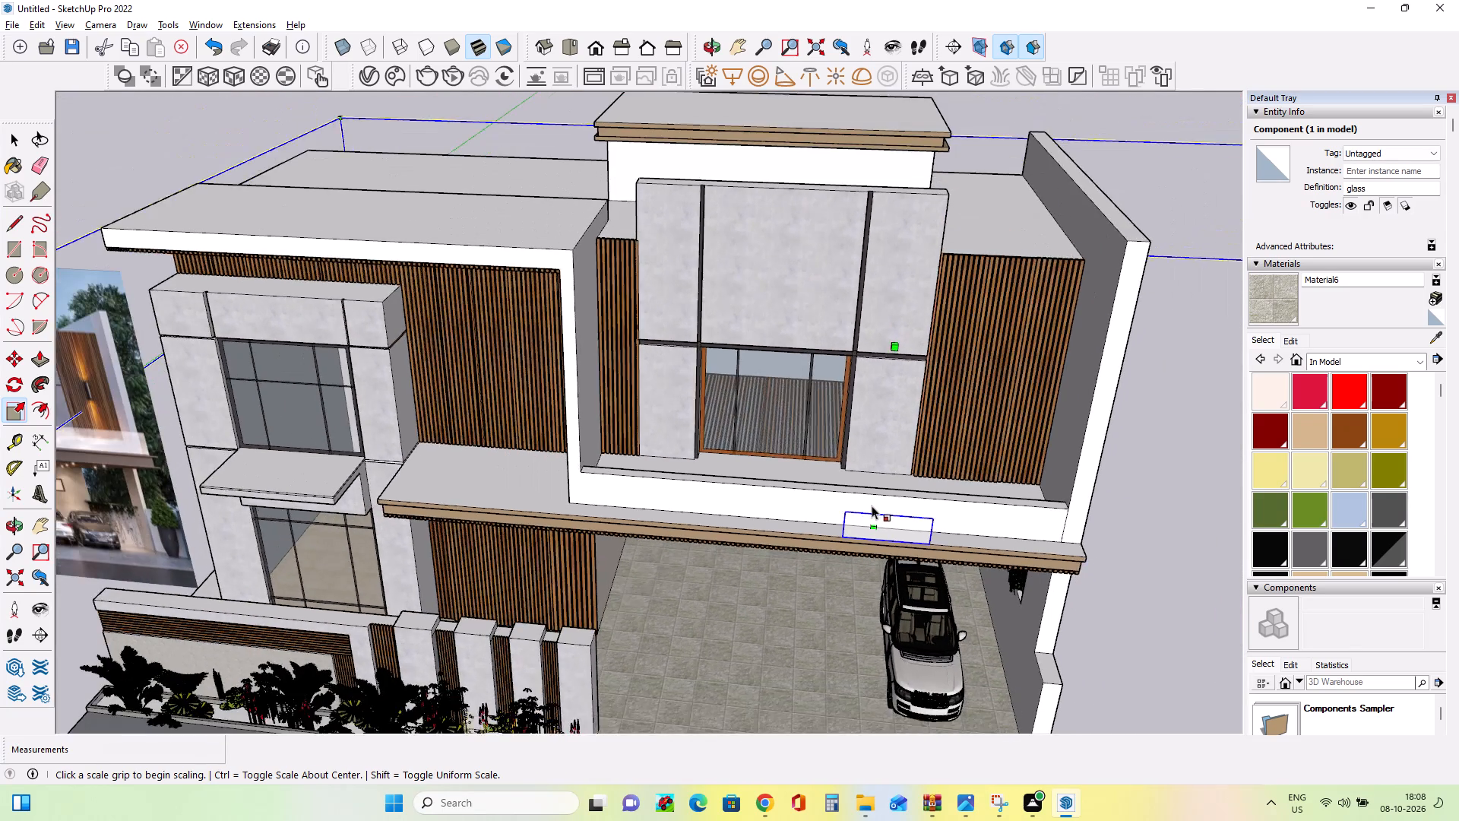
pyautogui.scroll(-14, 872, 506)
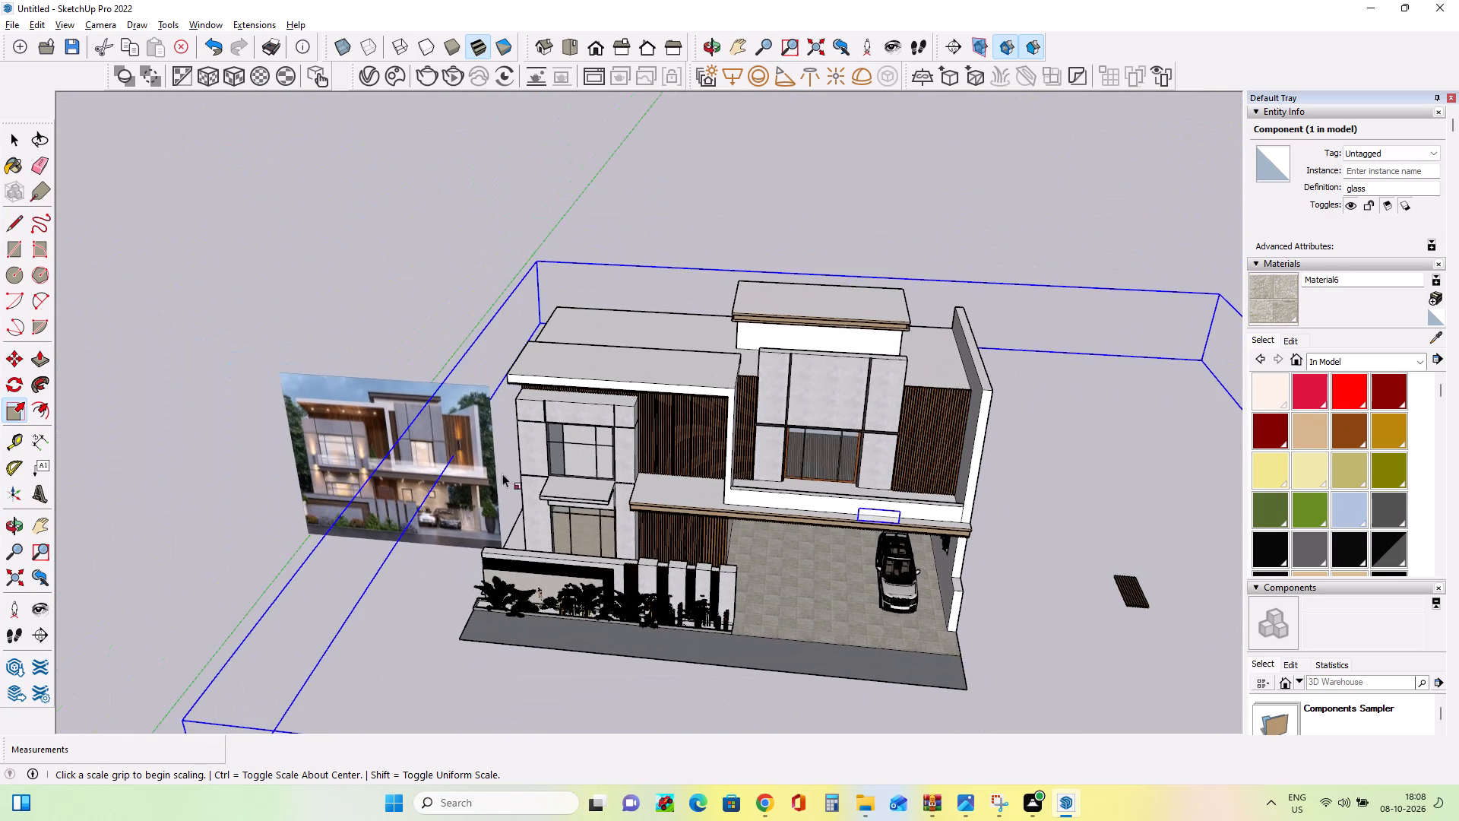
pyautogui.click(429, 445)
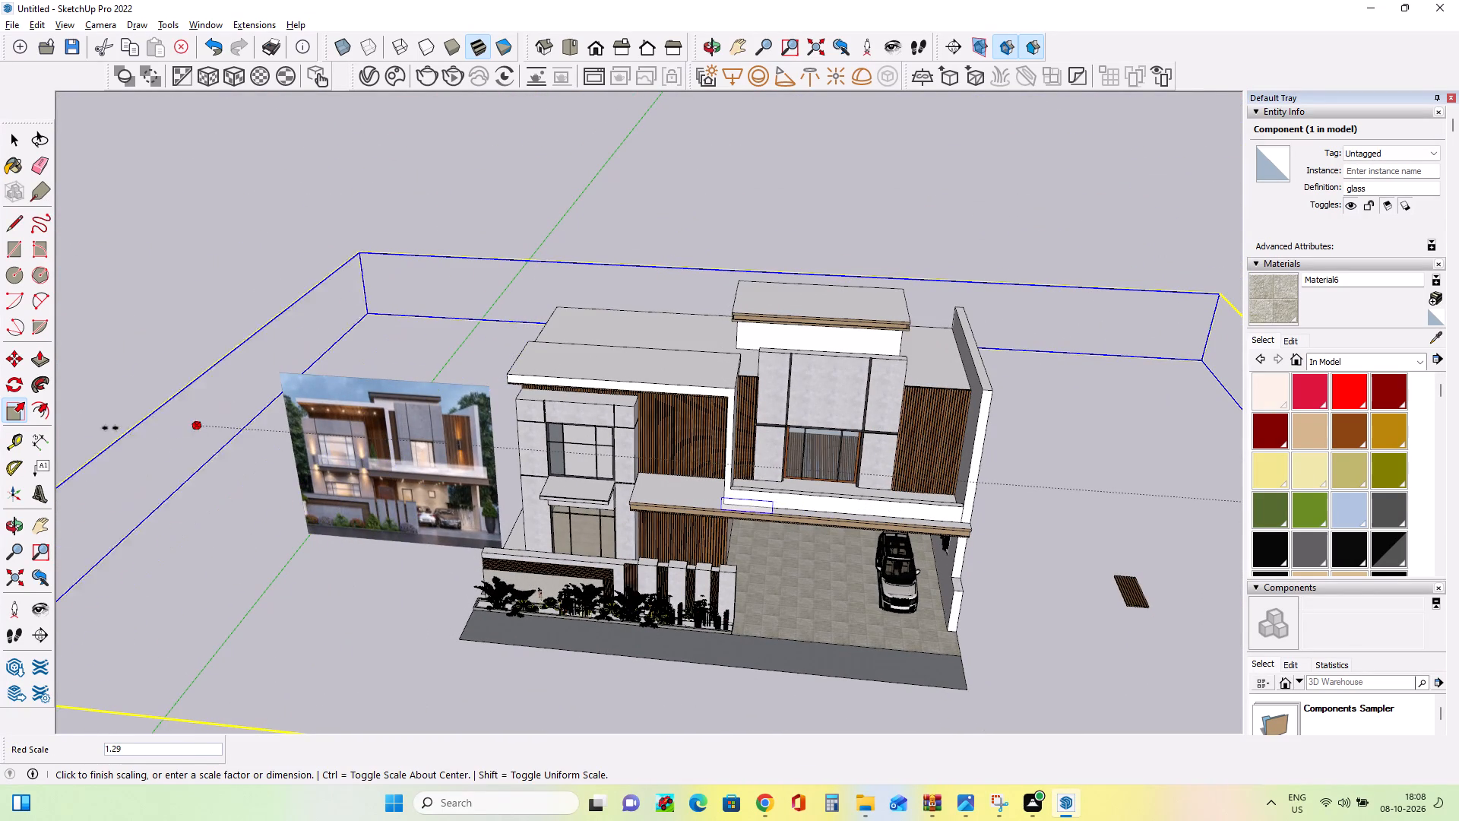
pyautogui.click(0, 430)
pyautogui.scroll(-3, 380, 452)
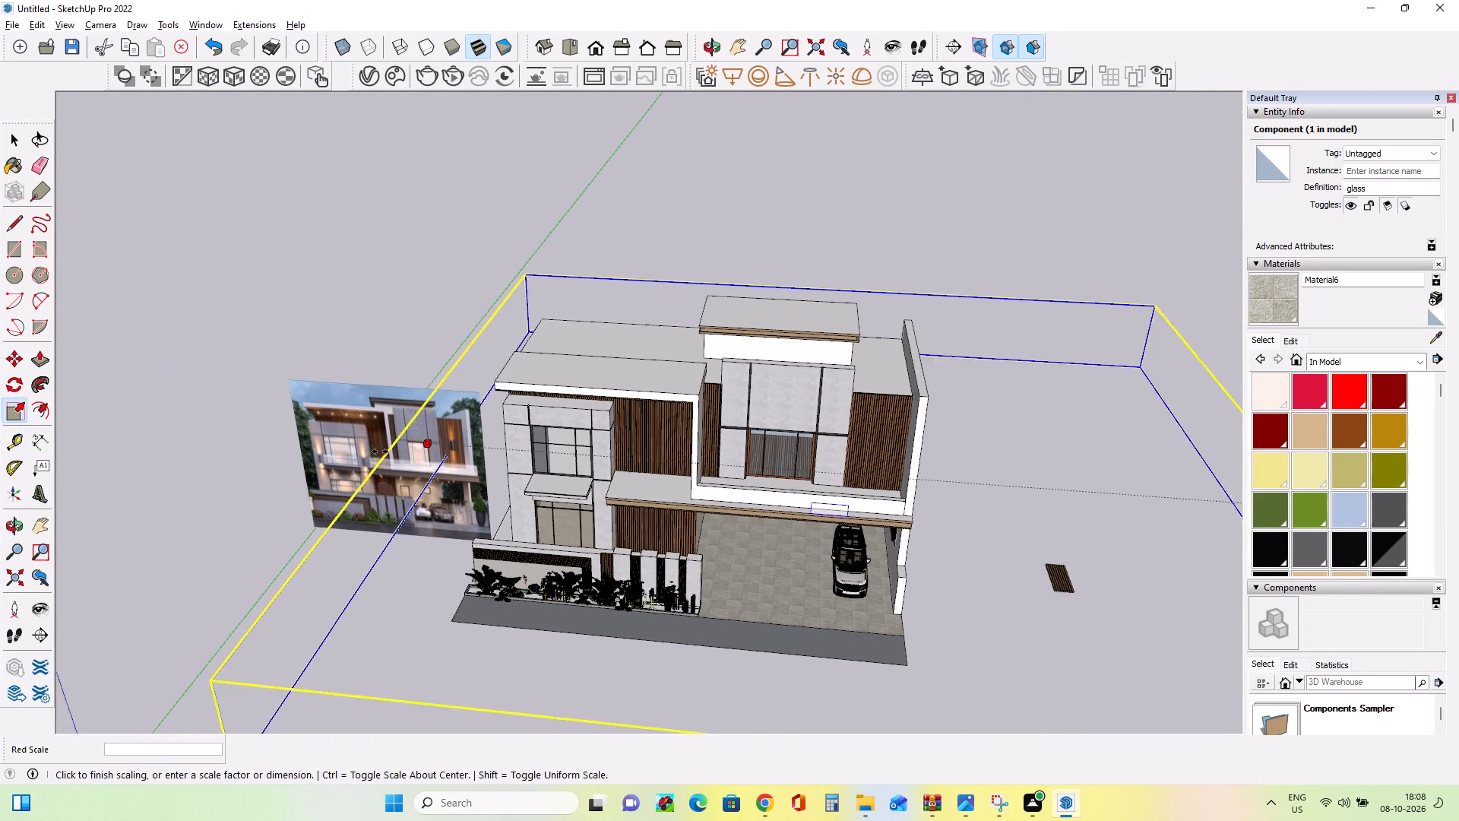
pyautogui.scroll(-1, 380, 452)
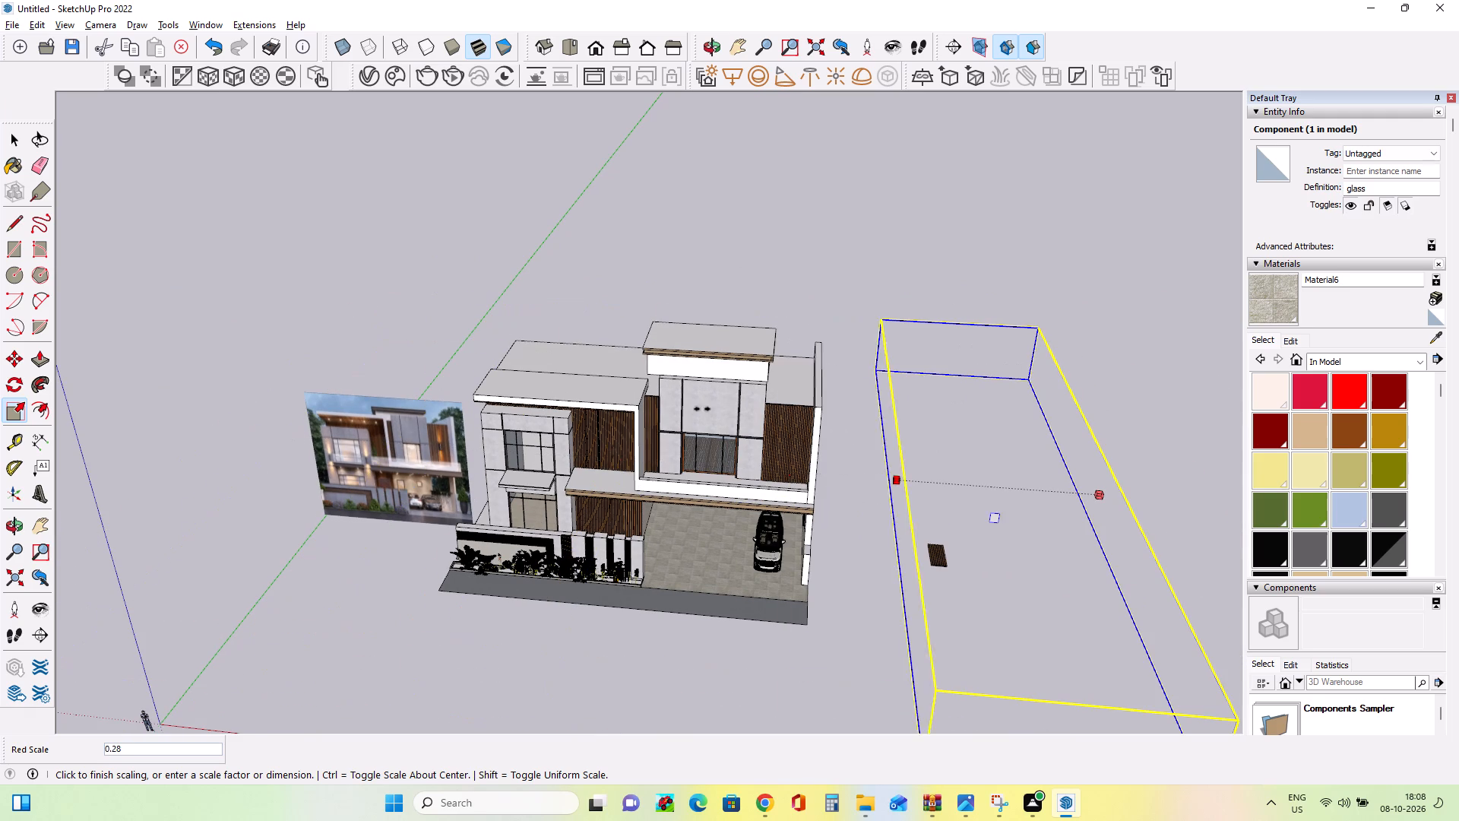
pyautogui.click(248, 384)
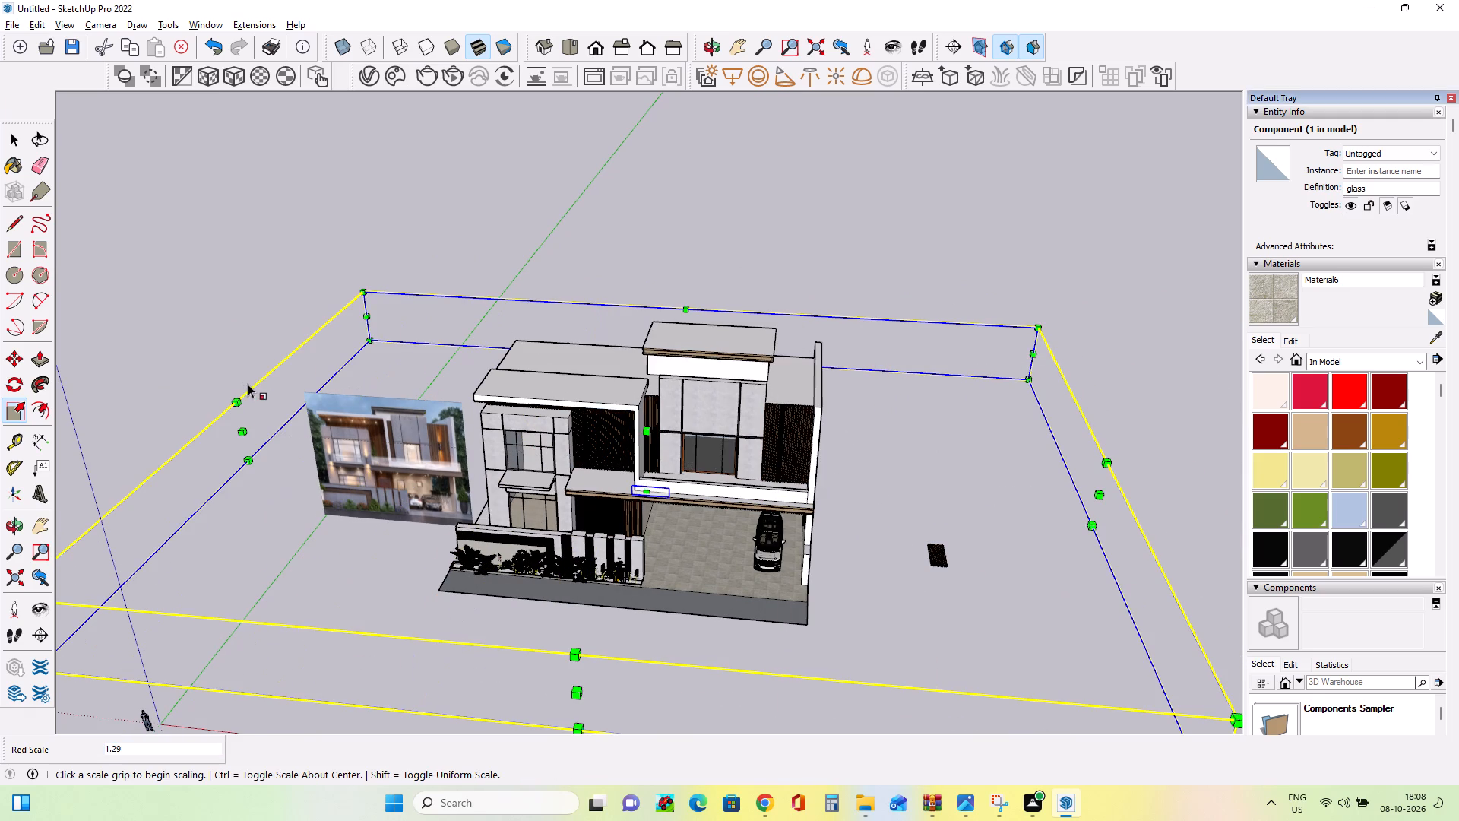
# Widen the glass component further along the red axis, by about 1.22 toward the reference image and about 1.07 toward the opposite side.
pyautogui.click(245, 431)
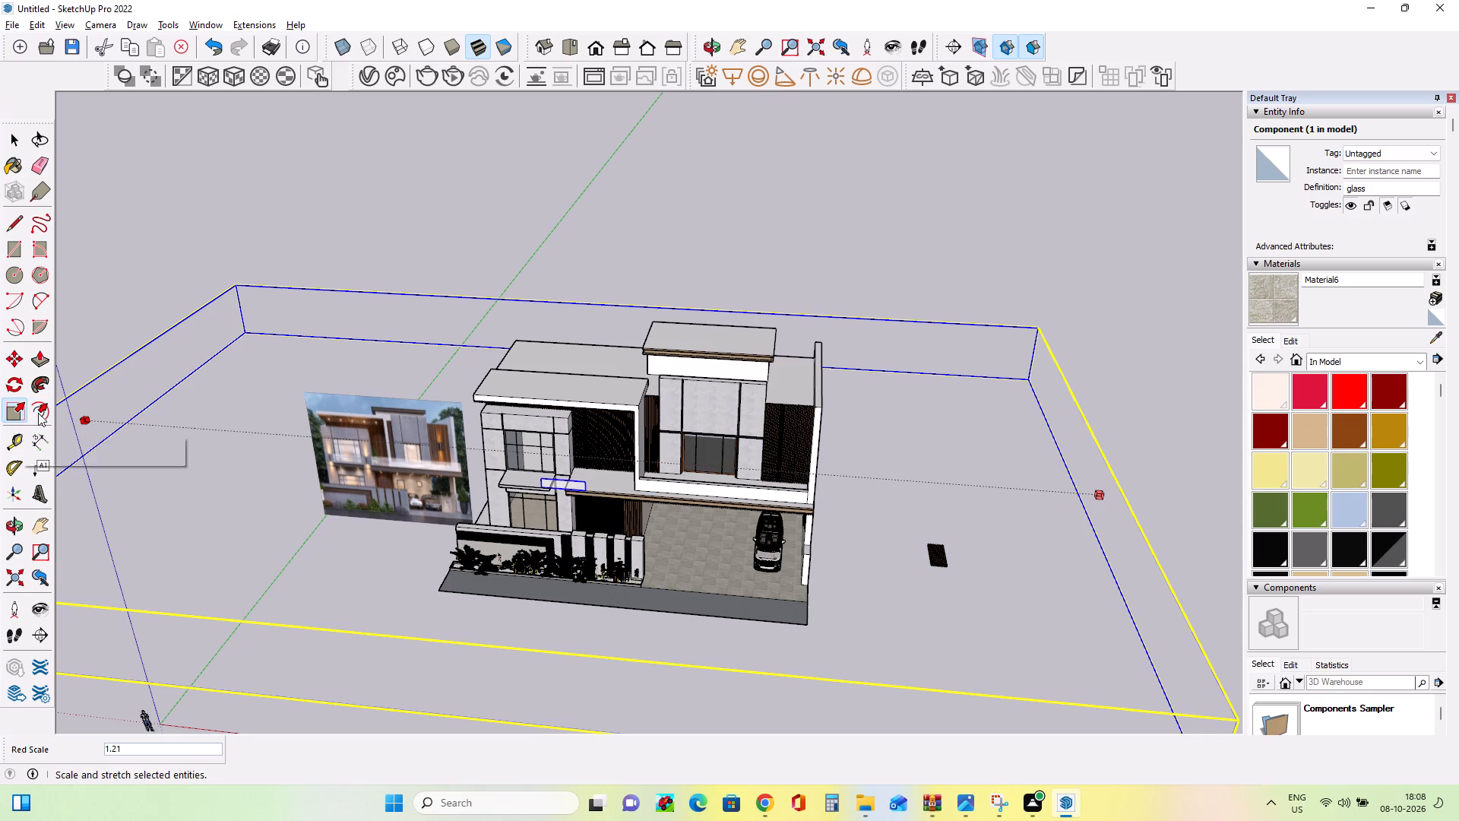
pyautogui.click(78, 412)
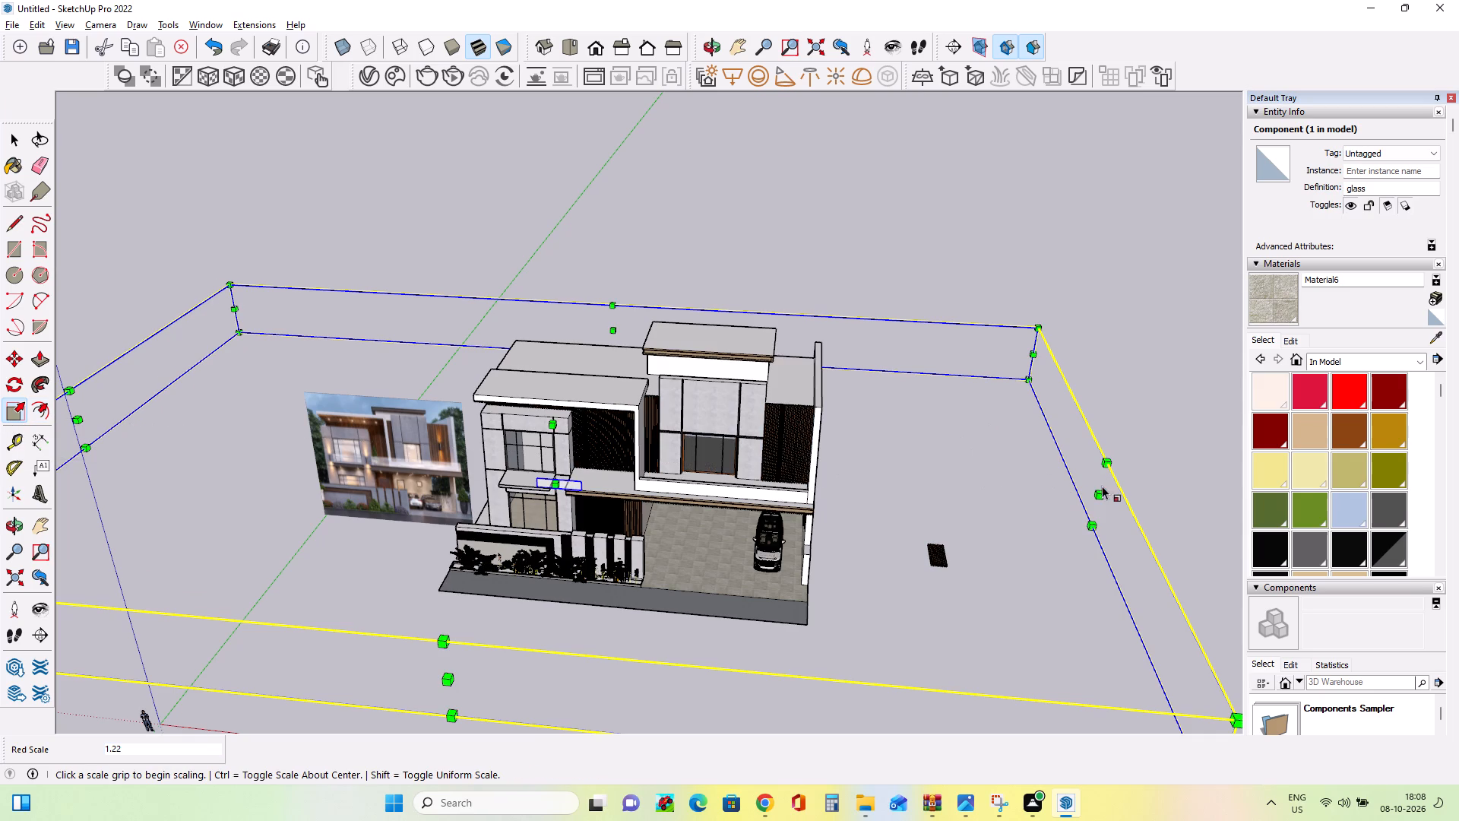
pyautogui.click(1093, 490)
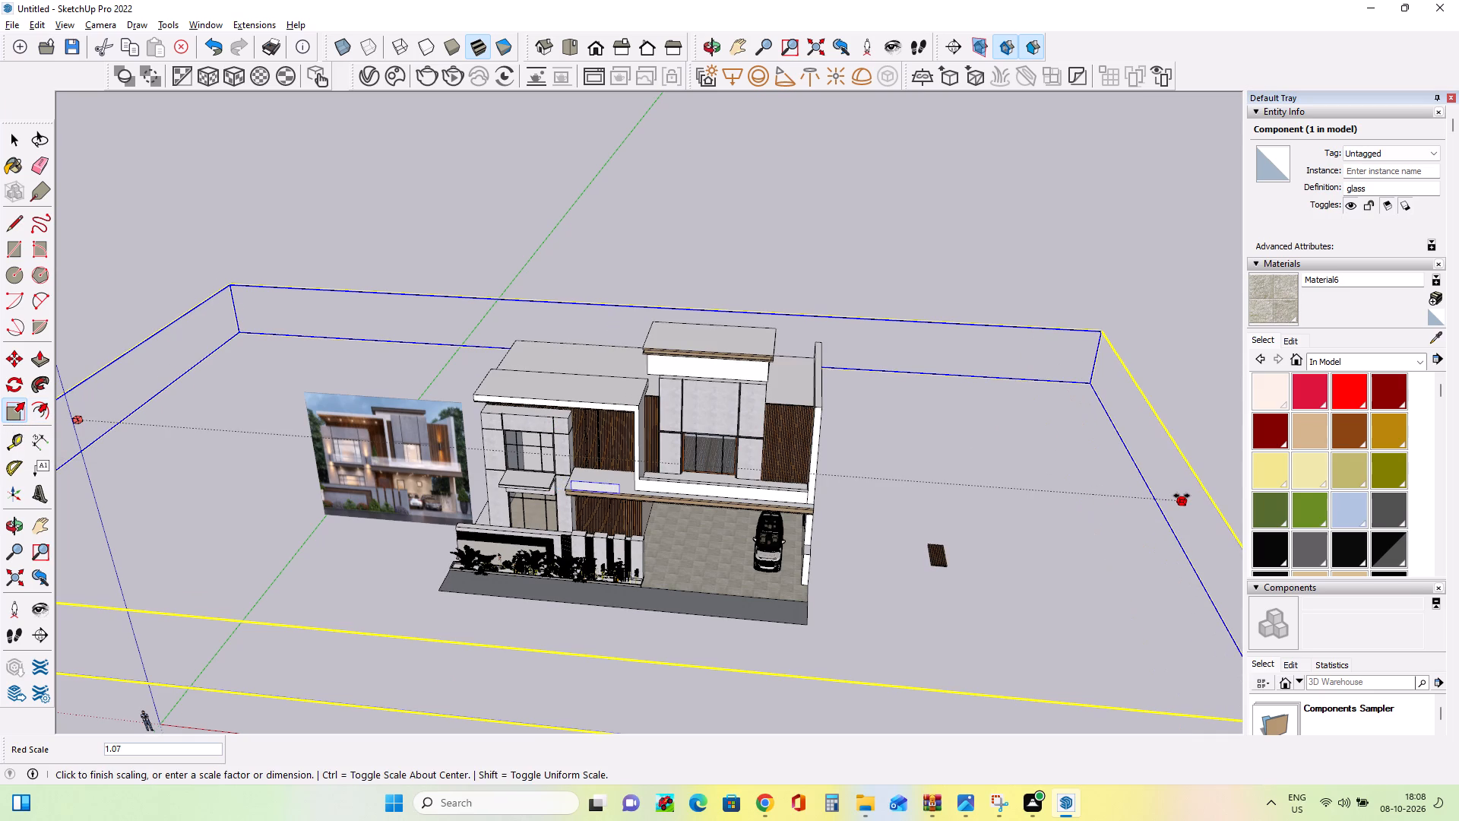
pyautogui.click(1182, 496)
# Scale the glass component upward along the blue axis by a factor of about 2.74.
pyautogui.scroll(6, 586, 502)
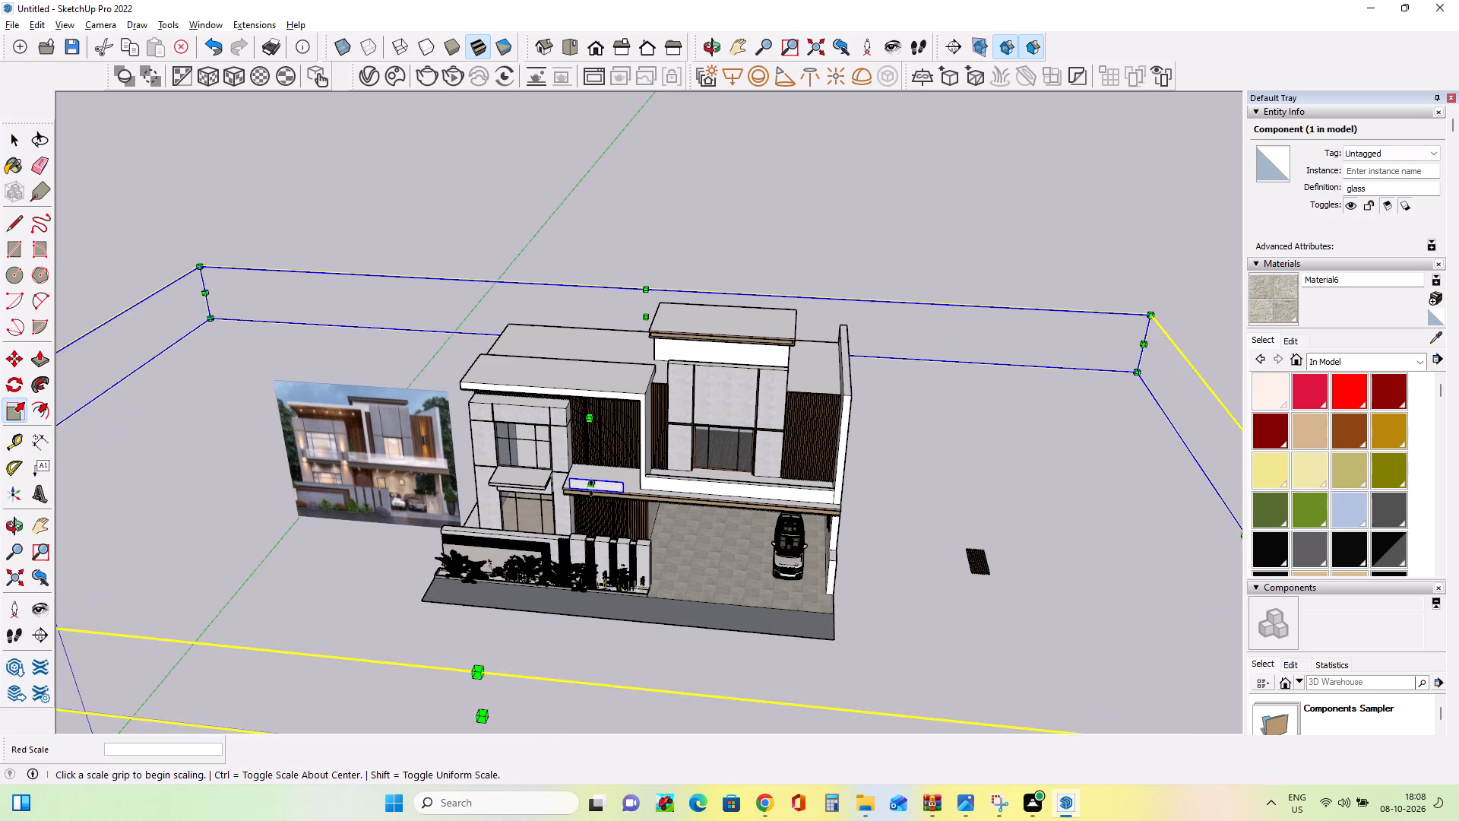
pyautogui.scroll(6, 591, 488)
pyautogui.click(587, 393)
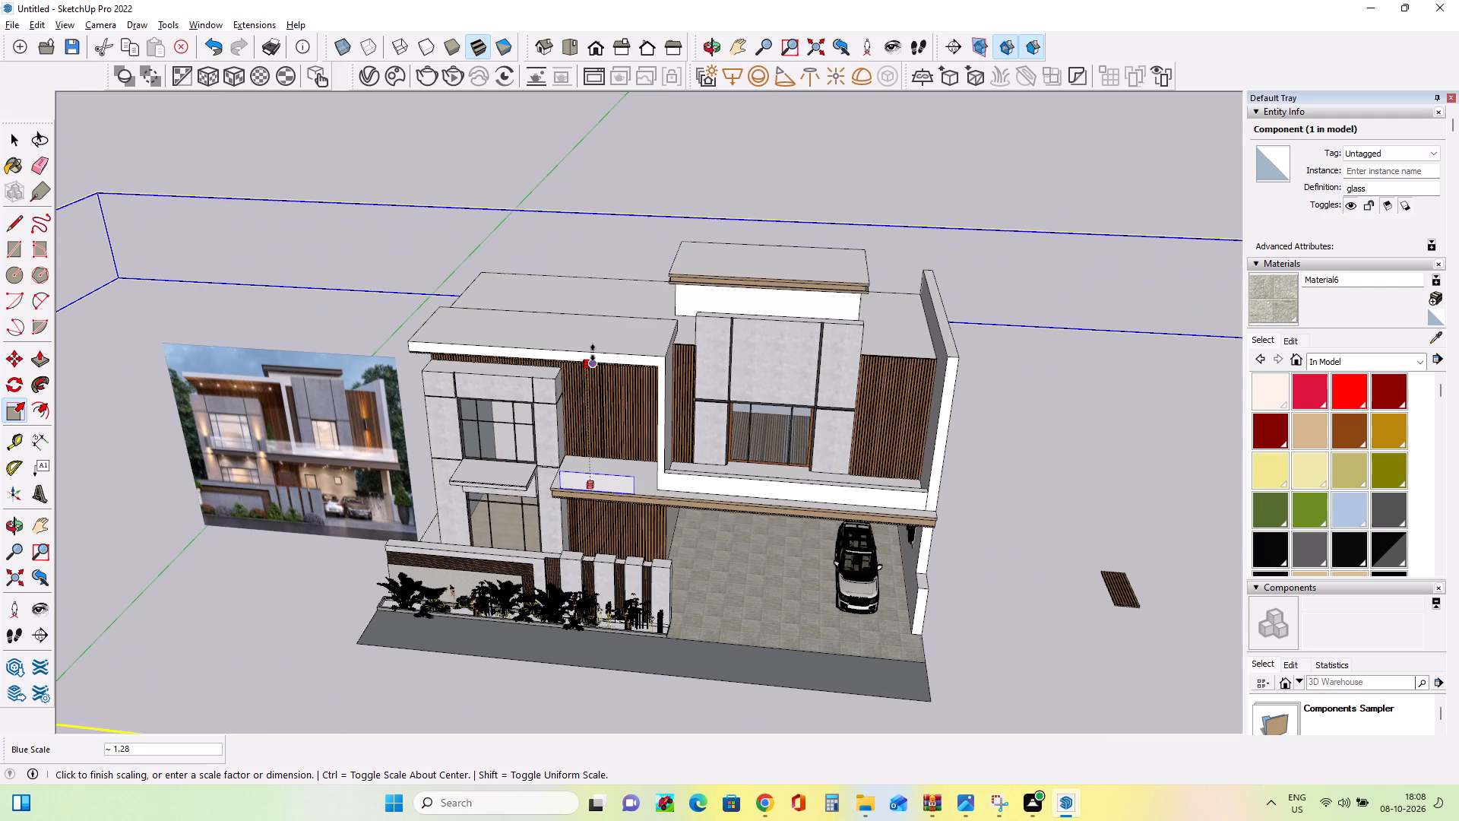
pyautogui.click(582, 205)
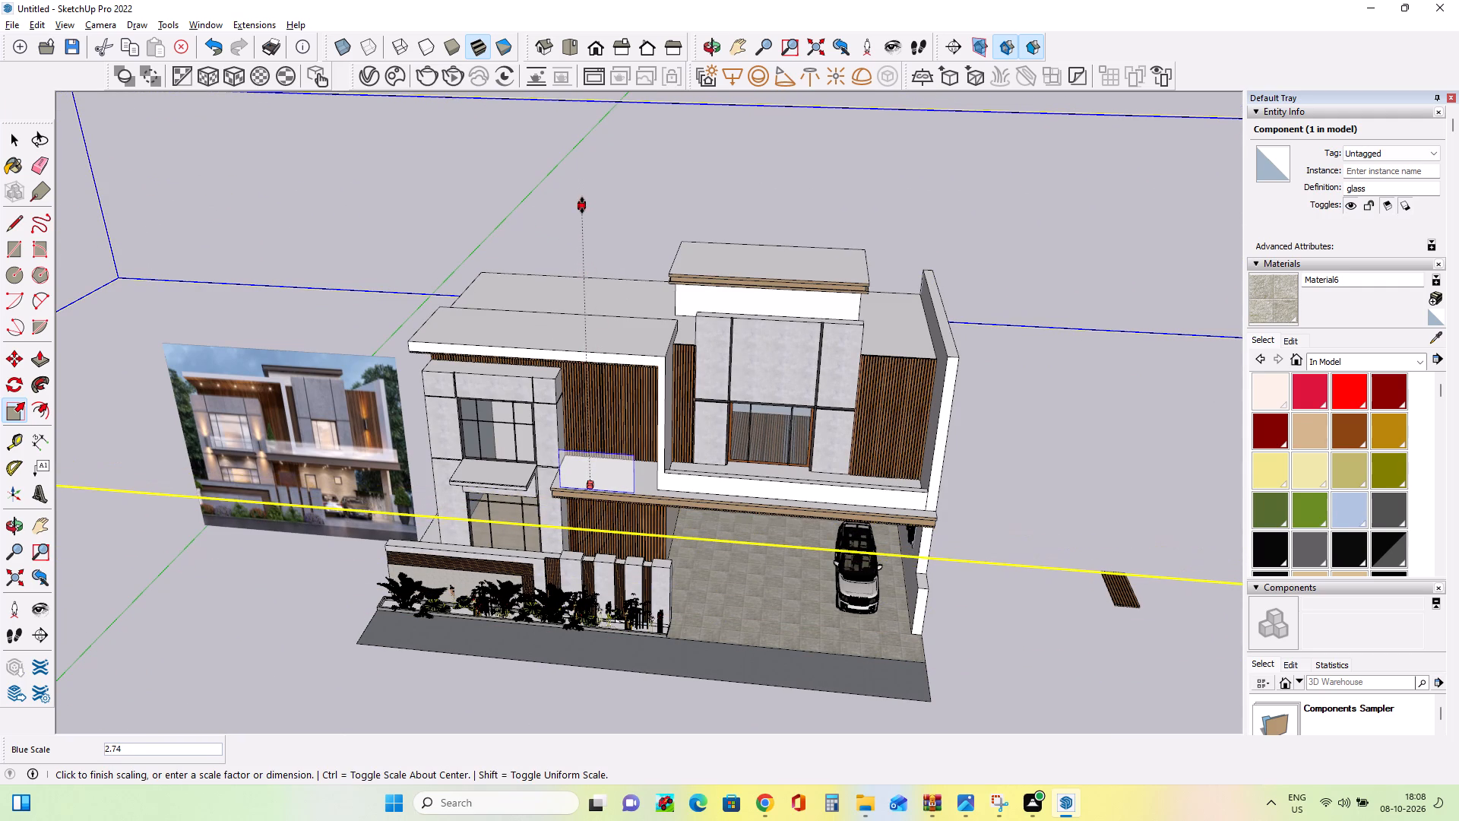
# Scale the glass component along the red axis by a factor of about 1.29, extending it away from the reference image.
pyautogui.scroll(-20, 544, 388)
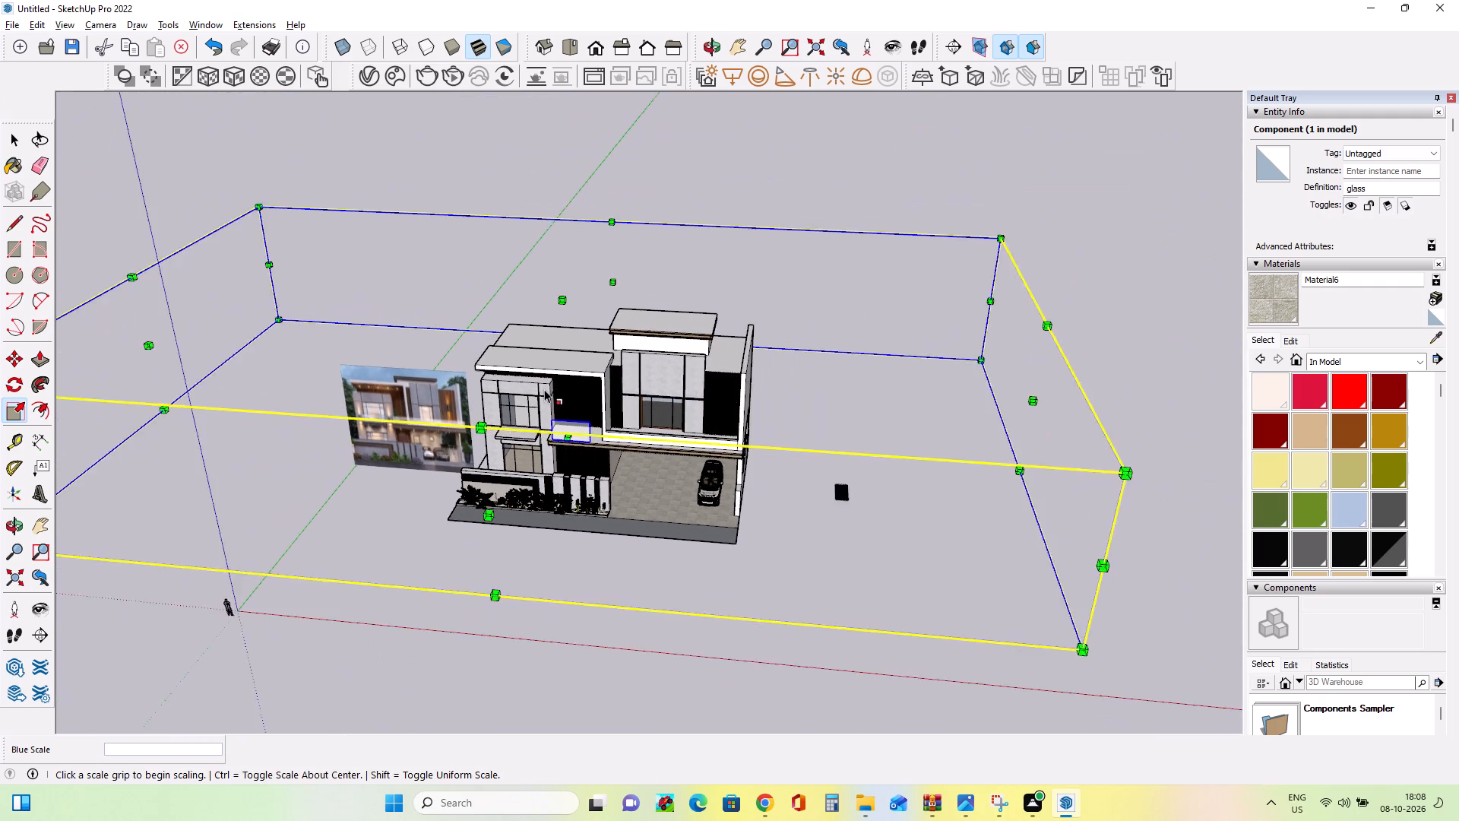
pyautogui.scroll(-2, 544, 389)
pyautogui.click(944, 398)
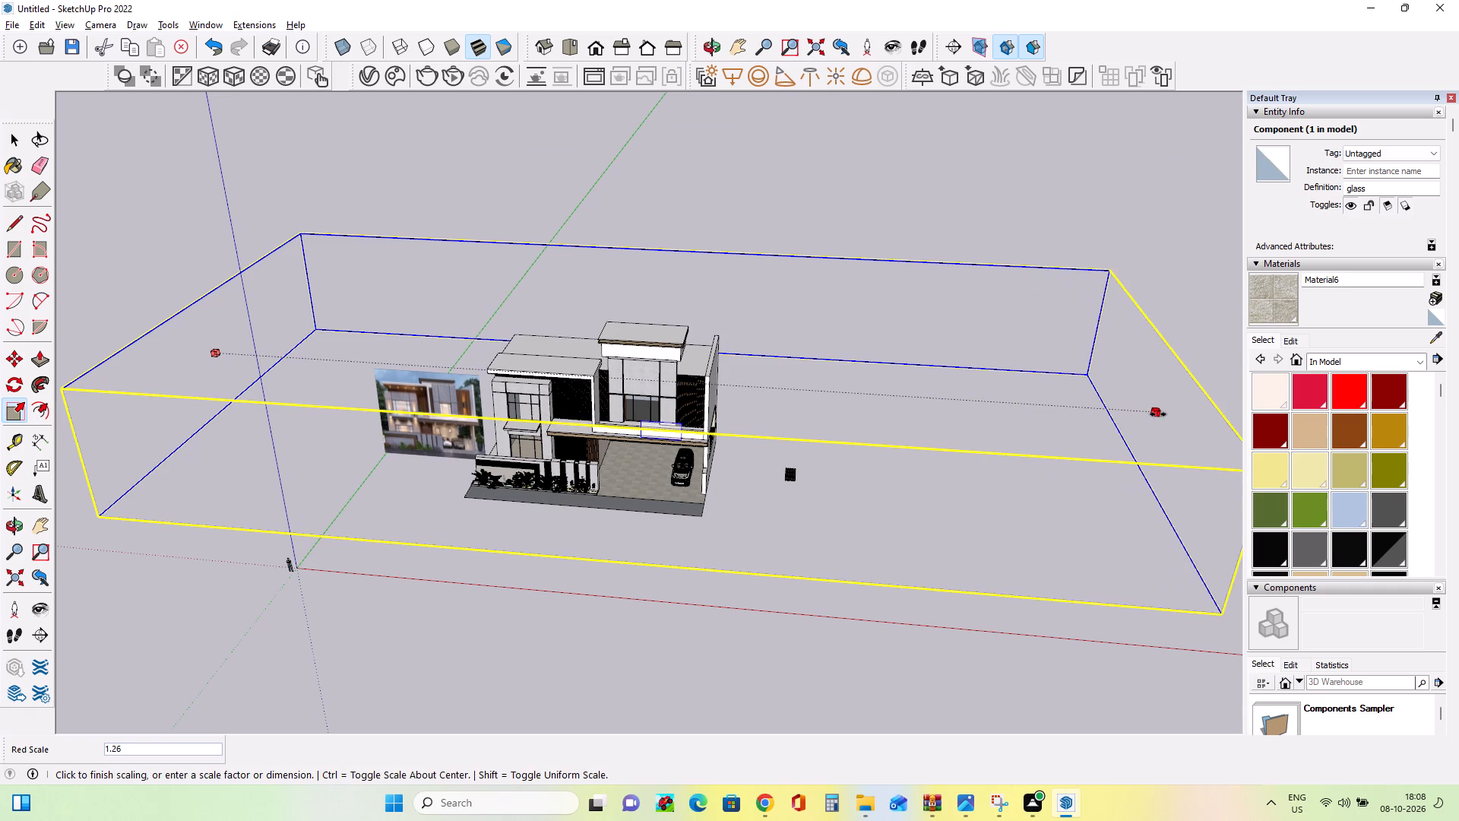
pyautogui.click(1182, 414)
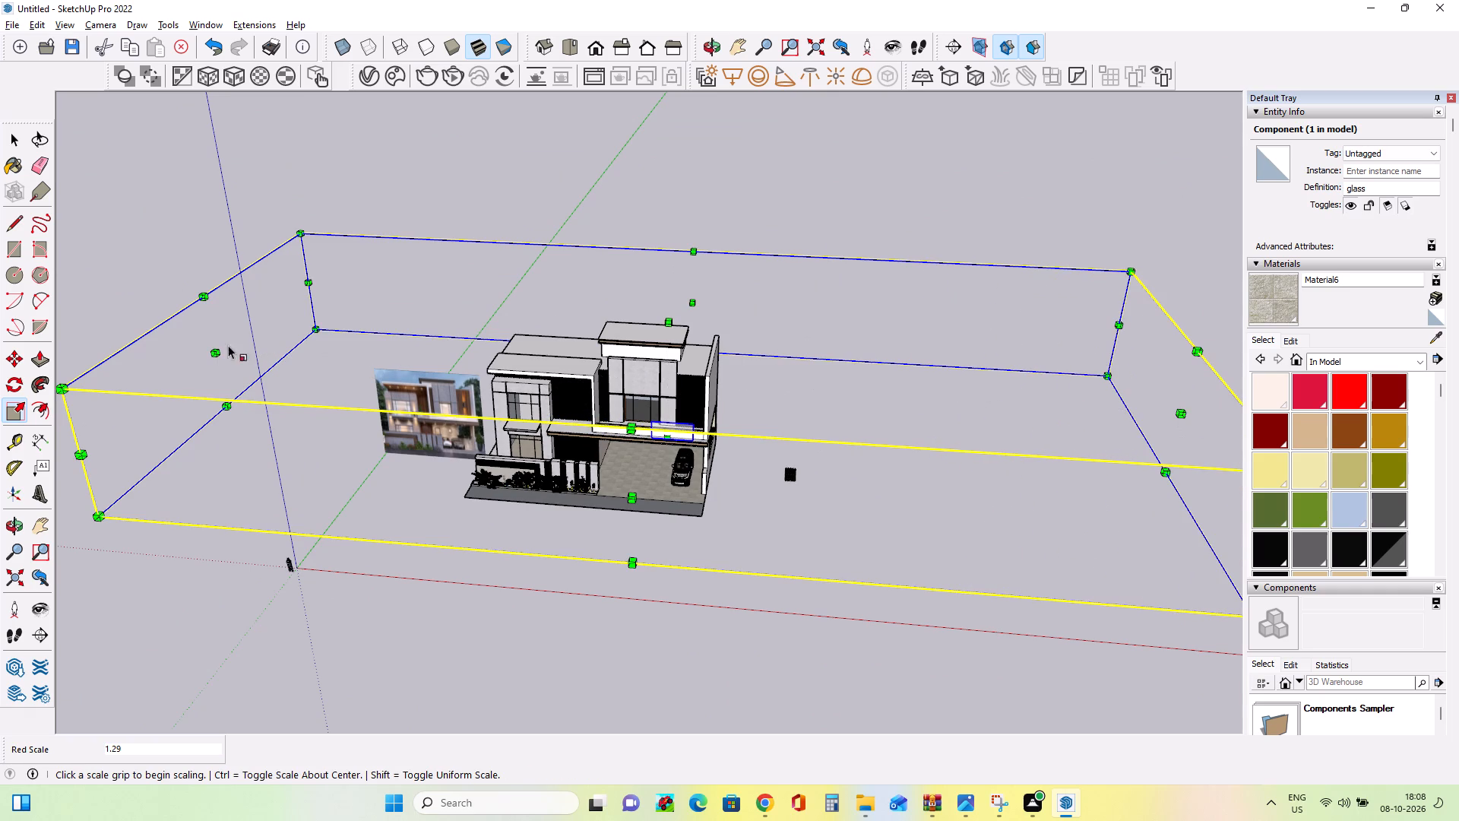
# Stretch the glass component along the red axis, first toward the reference image, then by a factor of about 2.12 away from it.
pyautogui.click(217, 351)
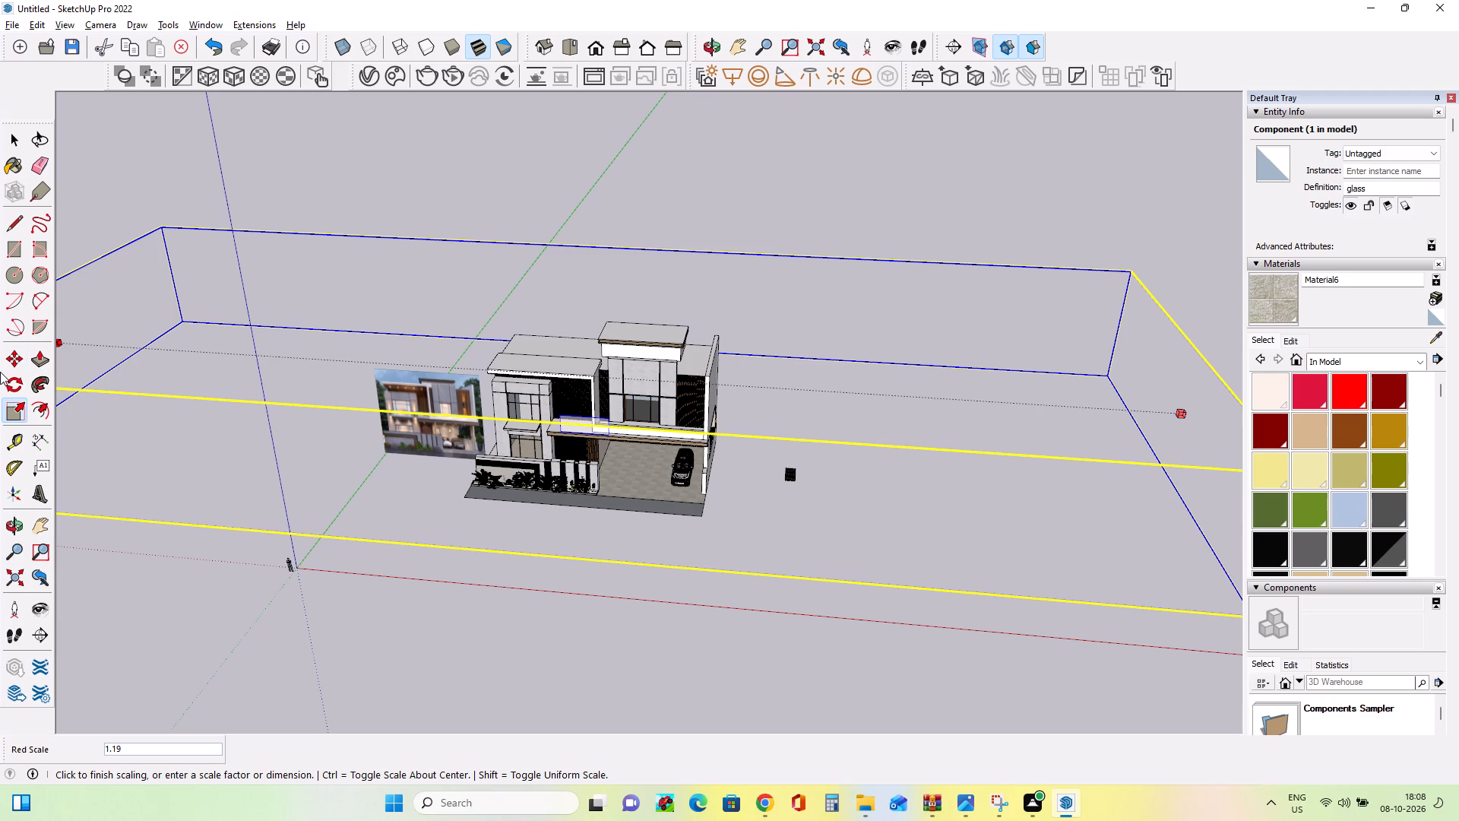
pyautogui.scroll(-8, 103, 323)
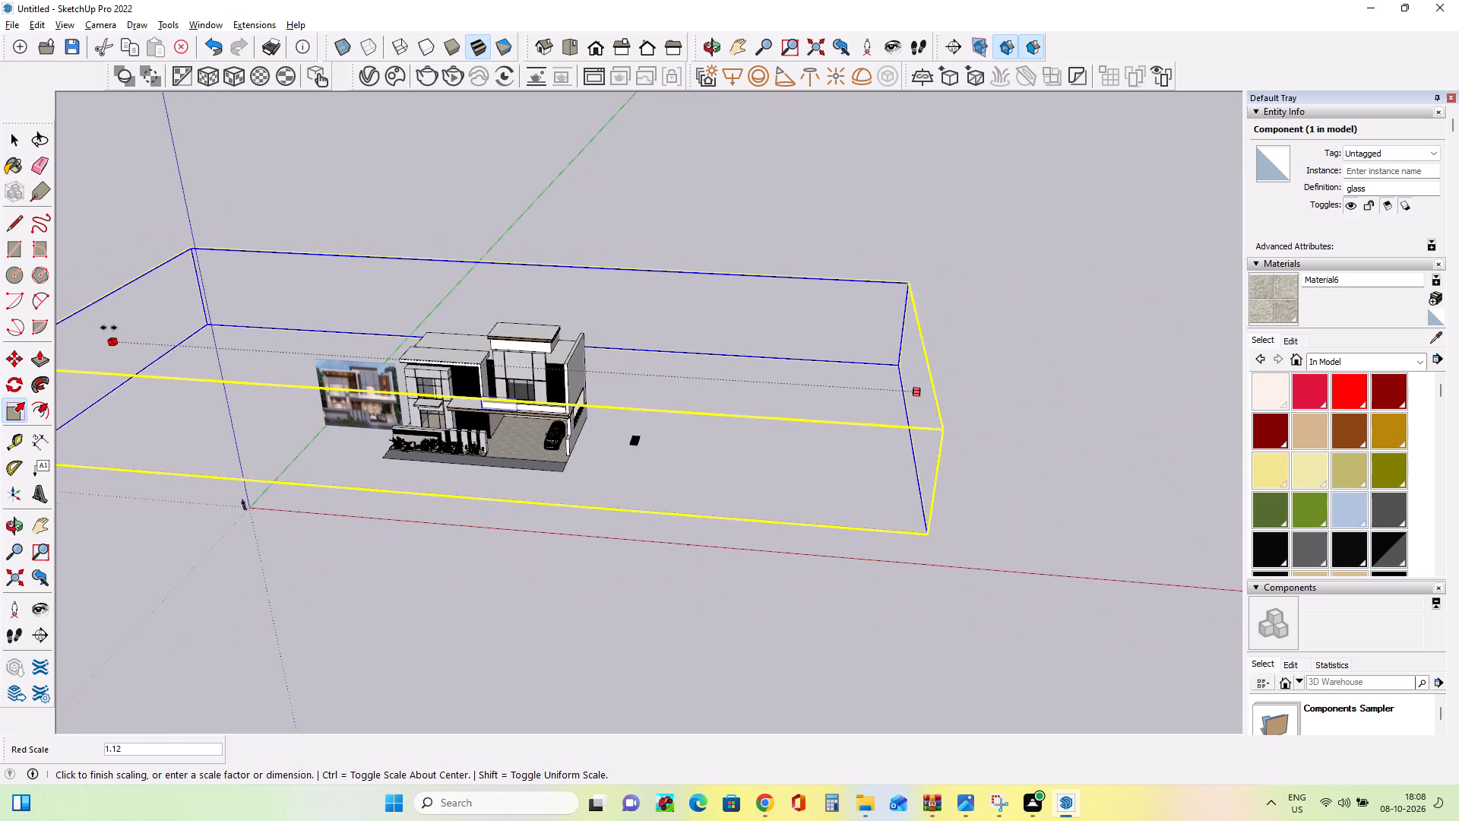
pyautogui.scroll(-15, 109, 328)
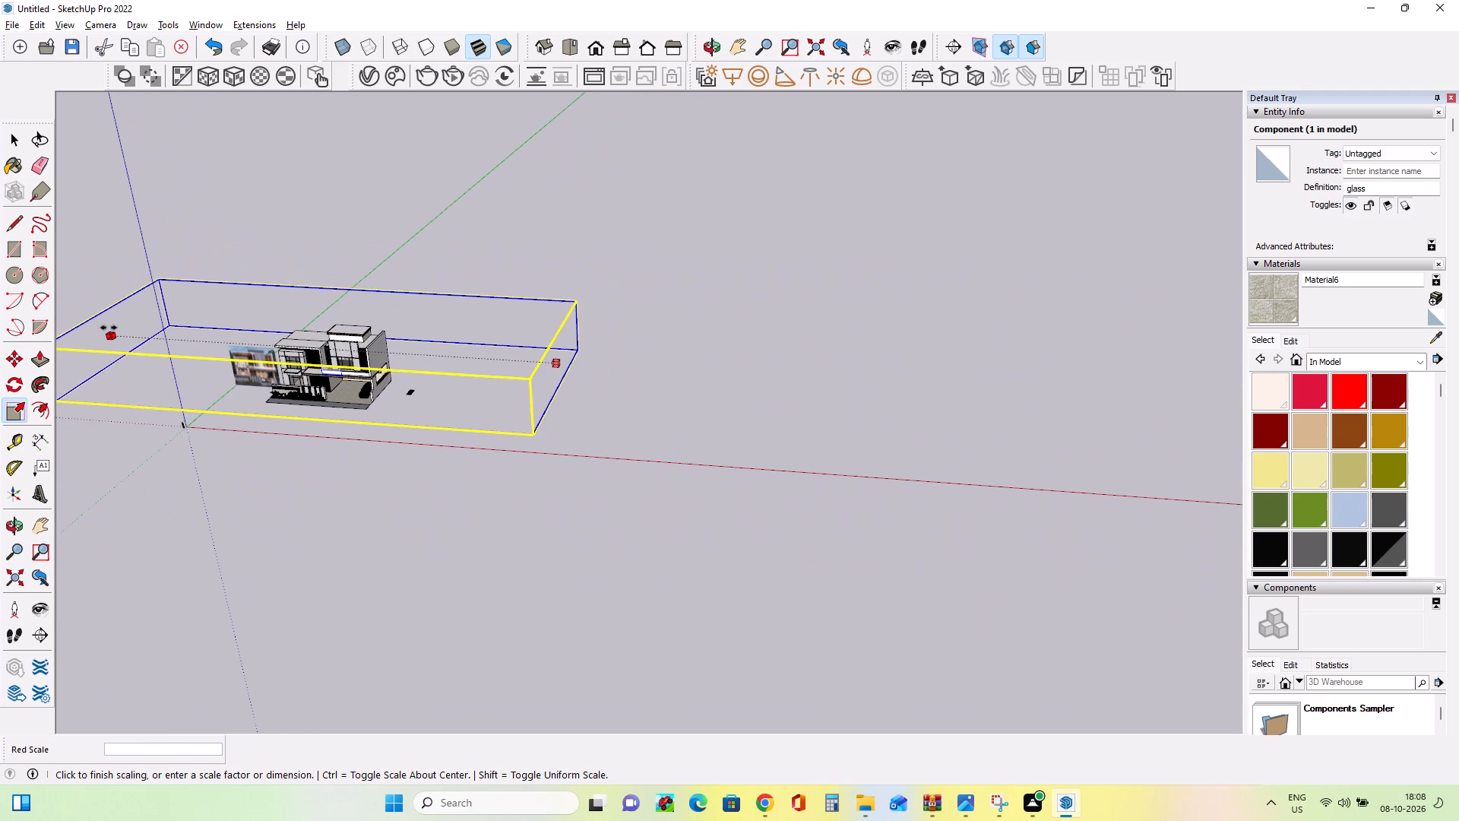
pyautogui.click(109, 328)
pyautogui.click(559, 363)
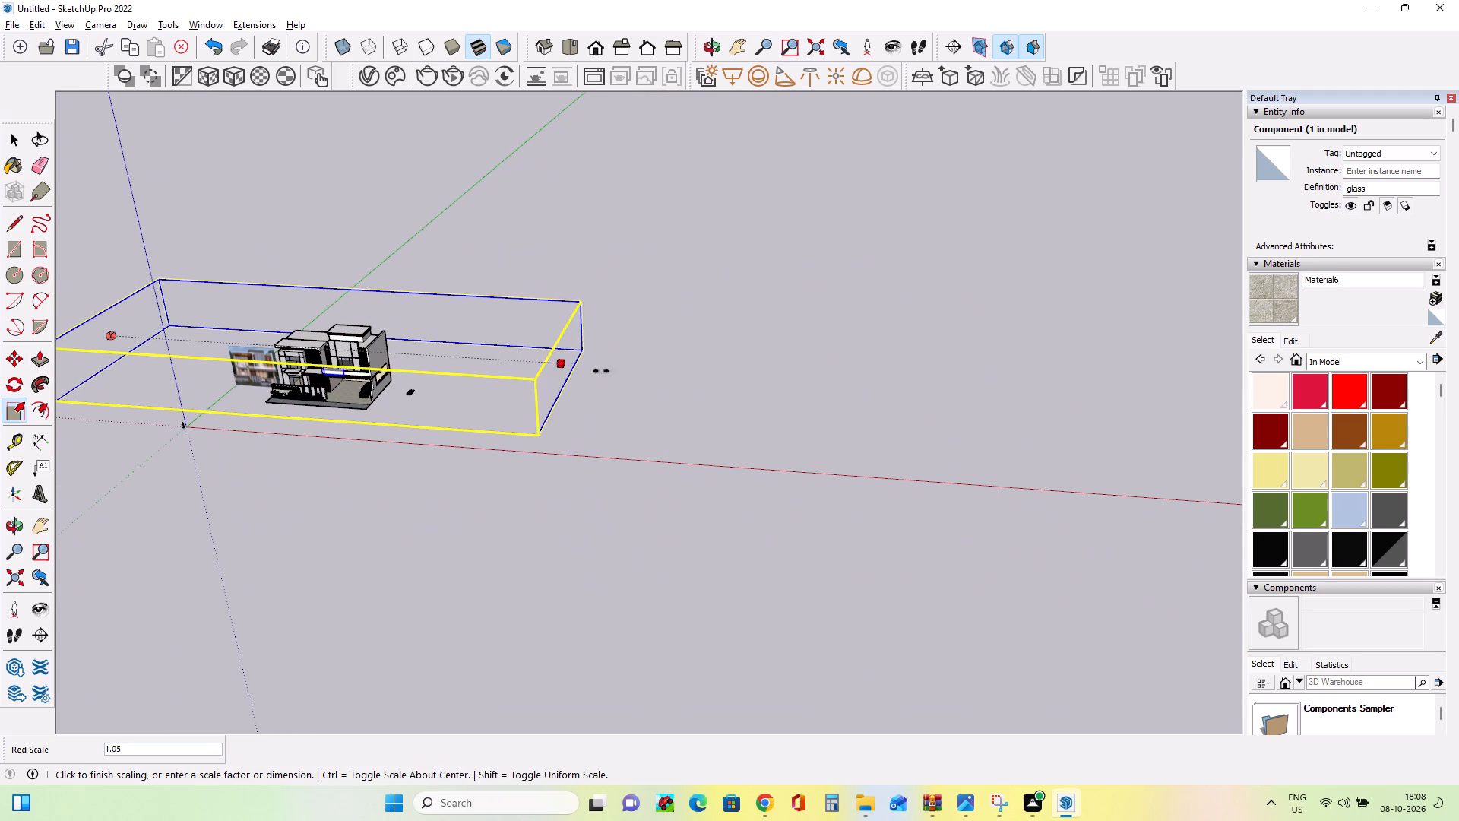
pyautogui.click(1132, 434)
# Move the stretched glass component back along the red axis to the front of the house's balcony.
pyautogui.moveTo(693, 439); pyautogui.dragTo(757, 484, button='middle')
pyautogui.moveTo(761, 488); pyautogui.dragTo(777, 511, button='middle')
pyautogui.middleClick(786, 532)
pyautogui.scroll(7, 586, 408)
pyautogui.scroll(4, 644, 384)
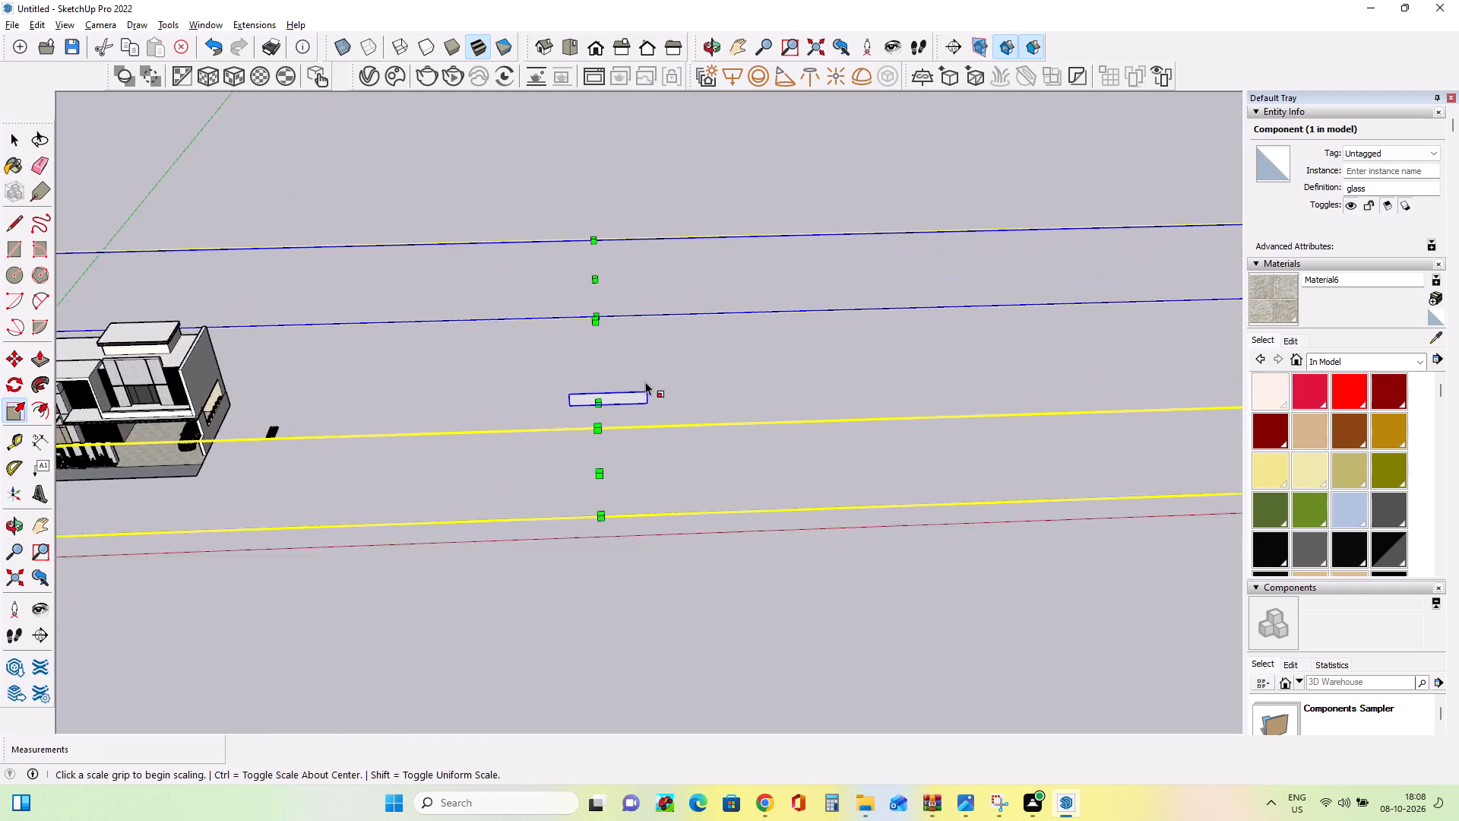
pyautogui.scroll(1, 649, 393)
pyautogui.moveTo(649, 393); pyautogui.dragTo(635, 347, button='middle')
pyautogui.scroll(-12, 636, 359)
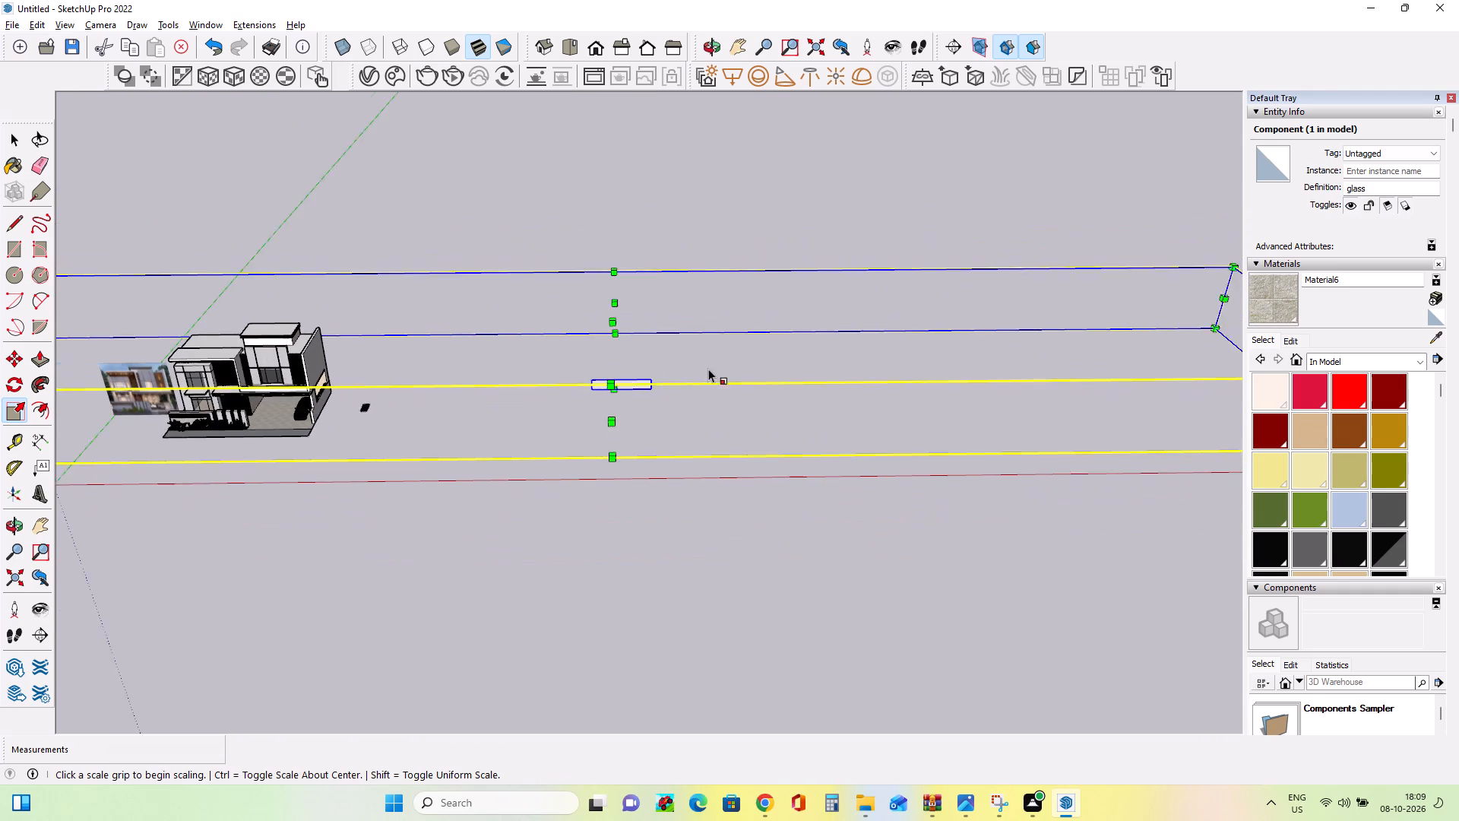
pyautogui.click(23, 363)
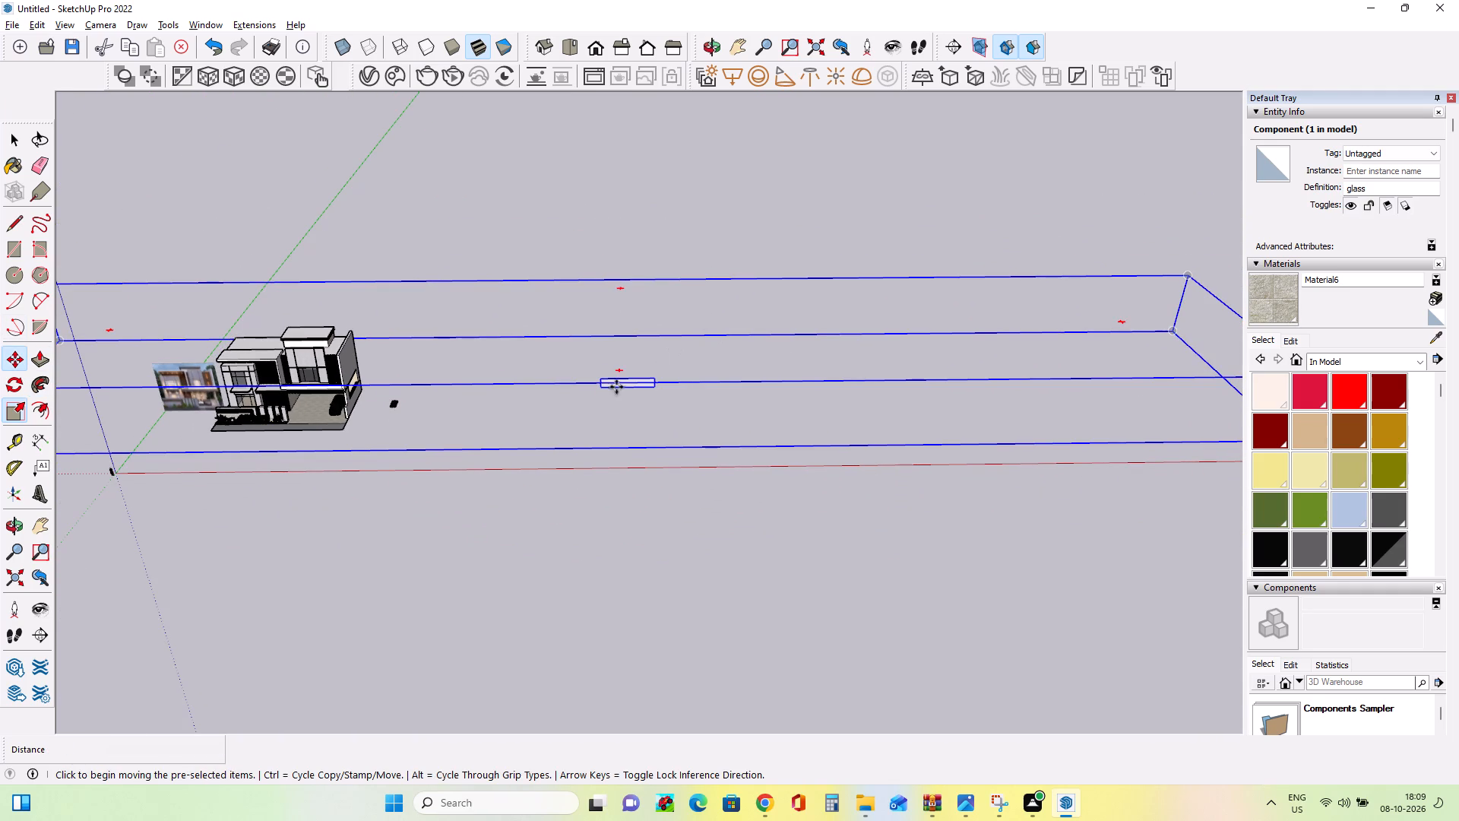
pyautogui.click(606, 389)
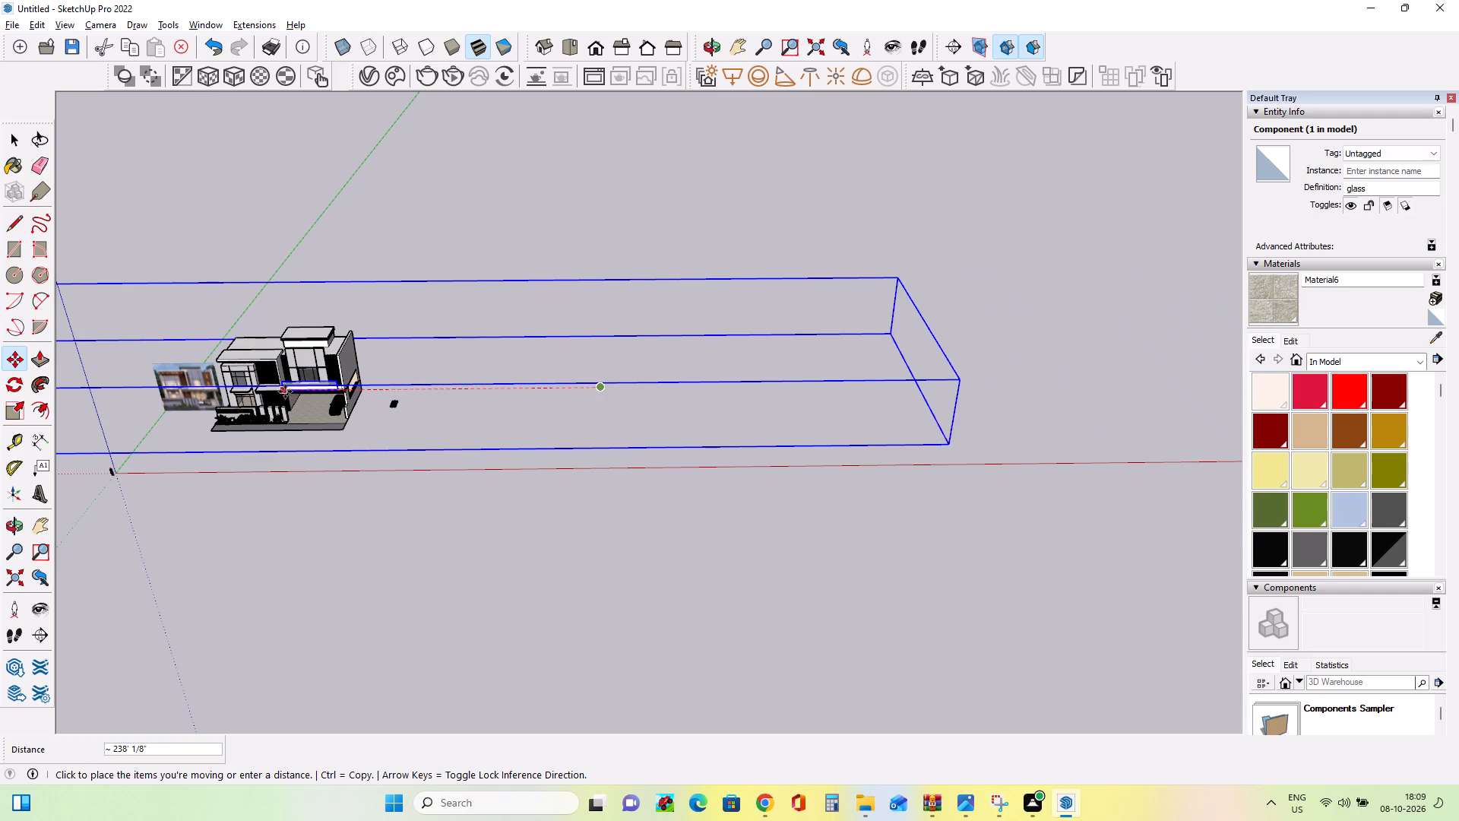
pyautogui.click(294, 389)
# Move the glass panel about 7' 11" by its lower corner onto the porch roof's front edge, before the balcony parapet.
pyautogui.scroll(5, 285, 385)
pyautogui.scroll(-1, 285, 385)
pyautogui.scroll(1, 285, 385)
pyautogui.scroll(-1, 285, 385)
pyautogui.scroll(9, 285, 385)
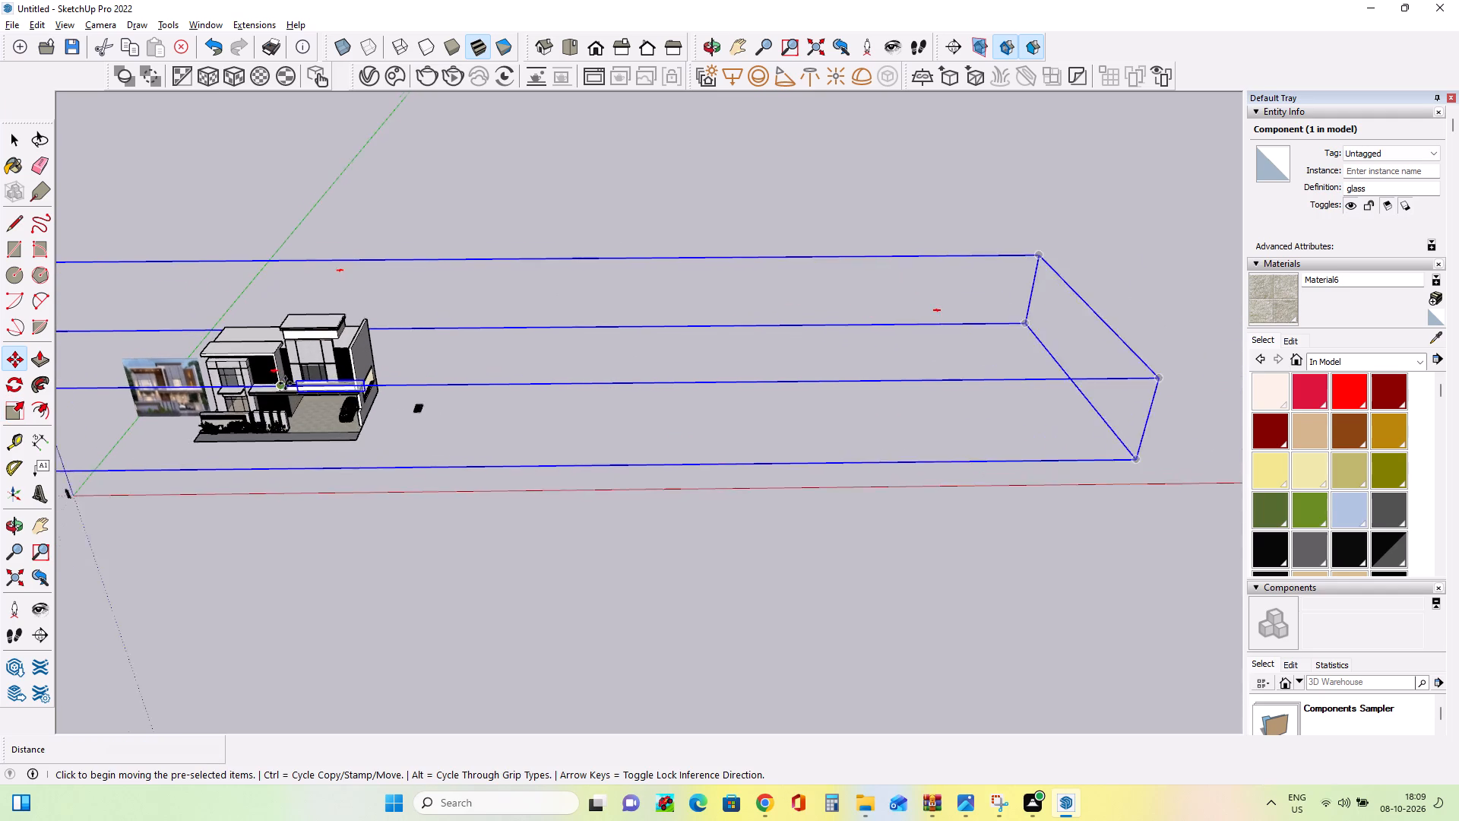
pyautogui.scroll(20, 285, 383)
pyautogui.scroll(2, 285, 383)
pyautogui.scroll(-1, 298, 385)
pyautogui.scroll(8, 298, 385)
pyautogui.scroll(-1, 300, 385)
pyautogui.scroll(9, 300, 385)
pyautogui.click(324, 429)
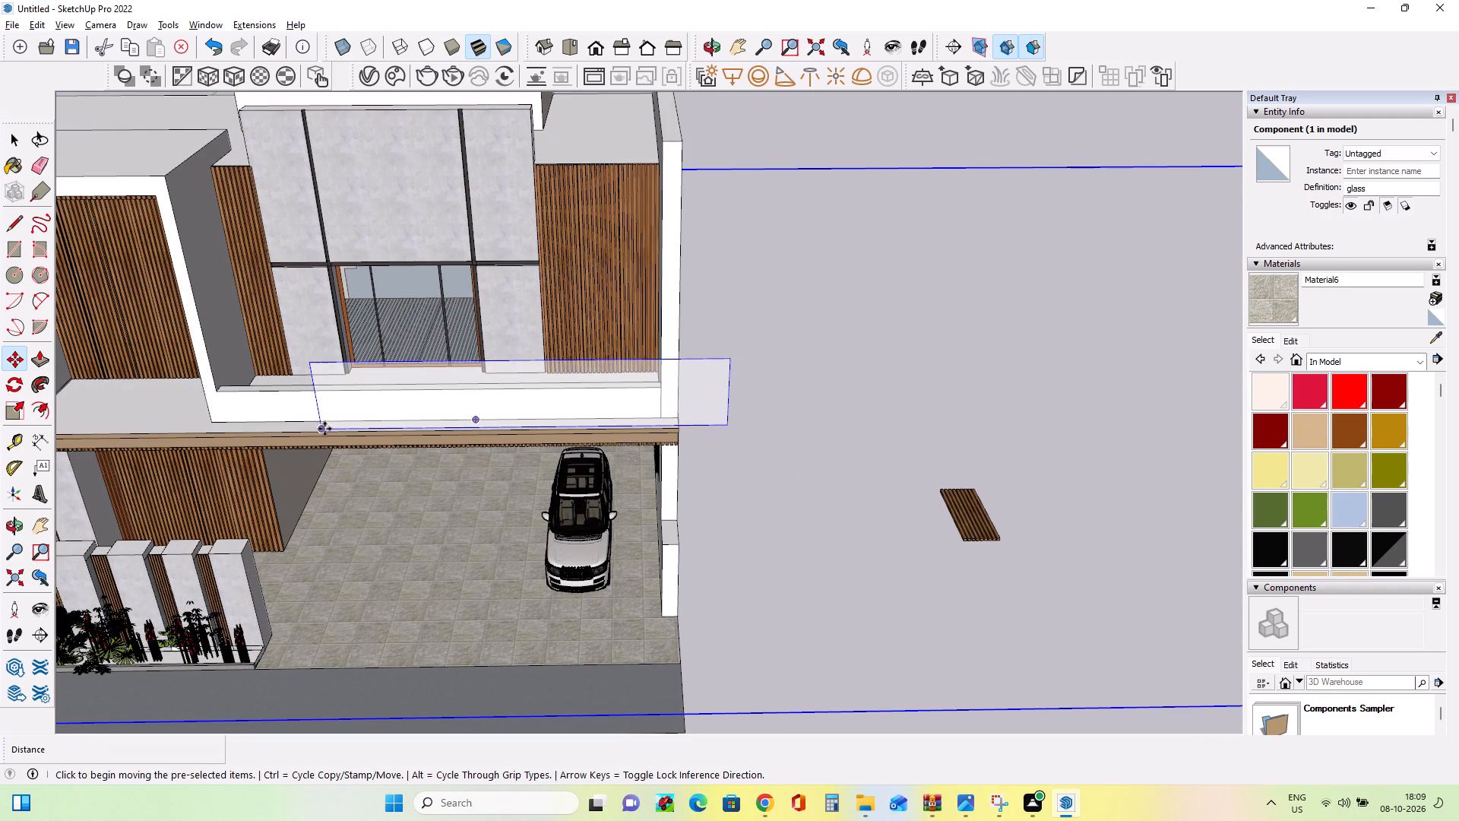
pyautogui.click(244, 433)
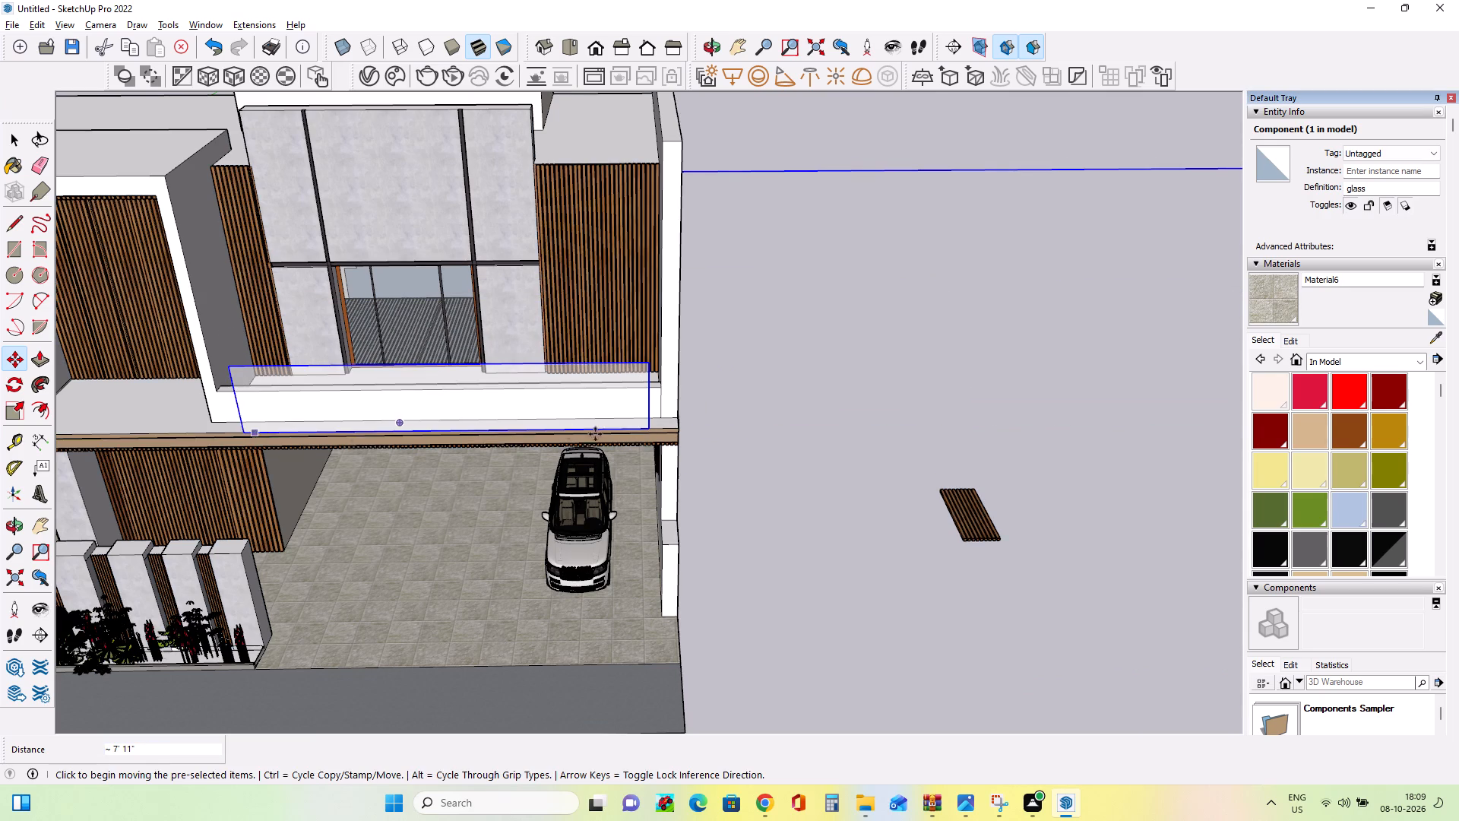
# Deselect the glass panel and examine its fit along the balcony and porch roof from several angles.
pyautogui.moveTo(641, 434); pyautogui.dragTo(720, 448, button='middle')
pyautogui.scroll(-12, 774, 449)
pyautogui.moveTo(783, 449); pyautogui.dragTo(779, 445, button='middle')
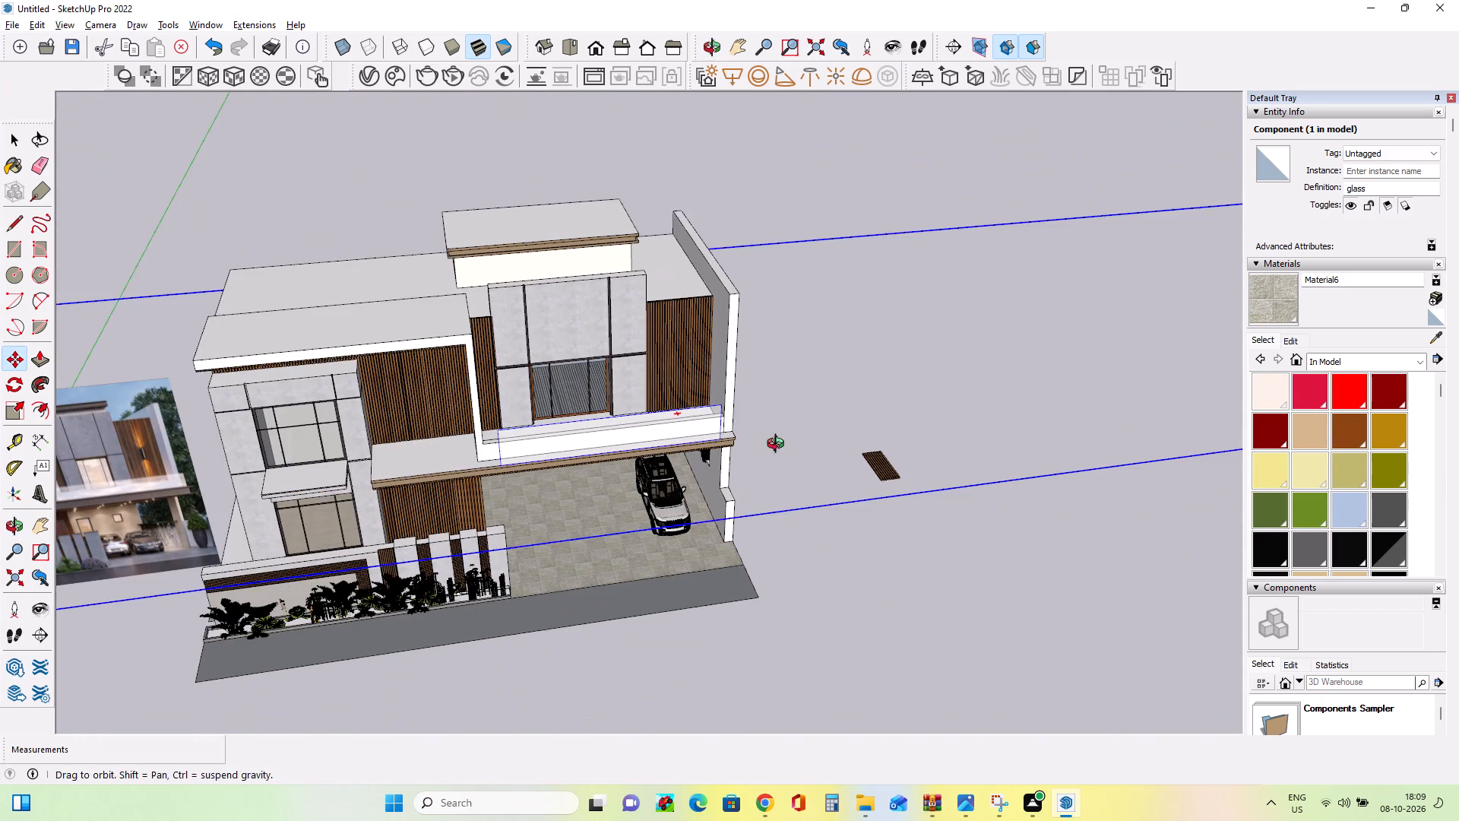
pyautogui.moveTo(779, 445); pyautogui.dragTo(679, 344, button='middle')
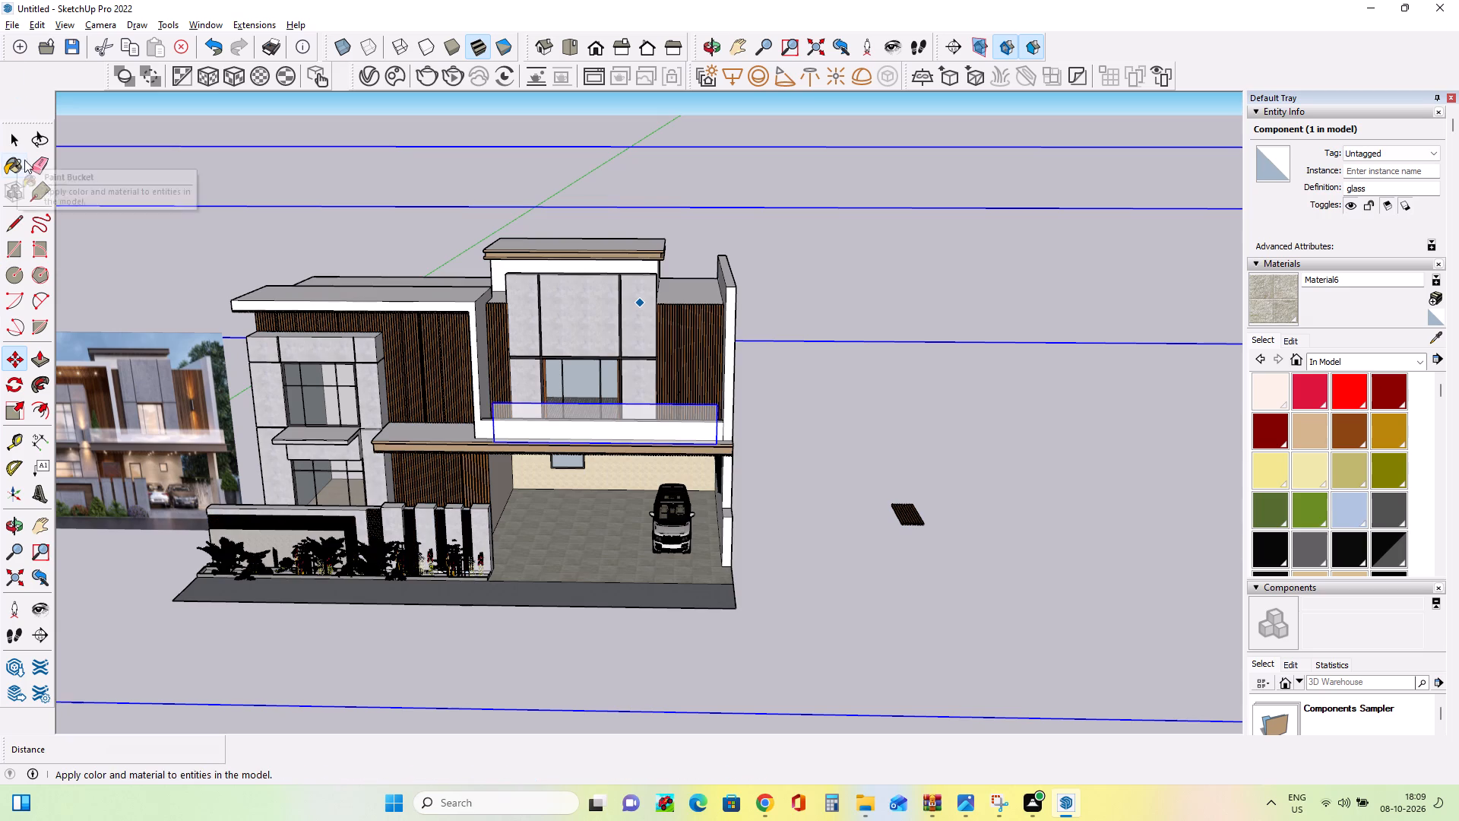
pyautogui.click(9, 144)
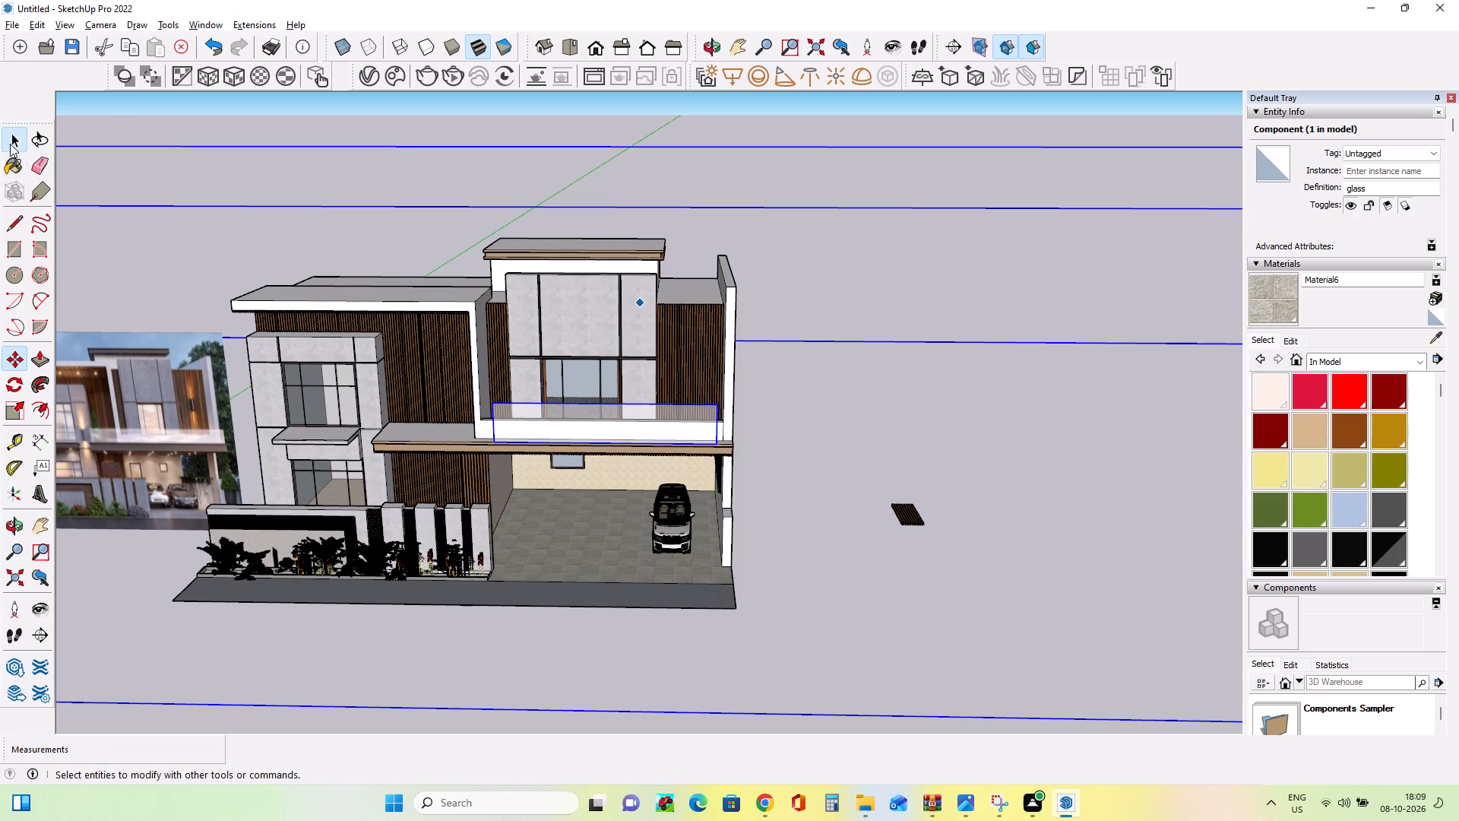
pyautogui.click(112, 111)
pyautogui.moveTo(322, 320); pyautogui.dragTo(509, 428, button='middle')
pyautogui.moveTo(576, 477); pyautogui.dragTo(563, 463, button='middle')
pyautogui.middleClick(500, 379)
pyautogui.moveTo(495, 370); pyautogui.dragTo(475, 324, button='middle')
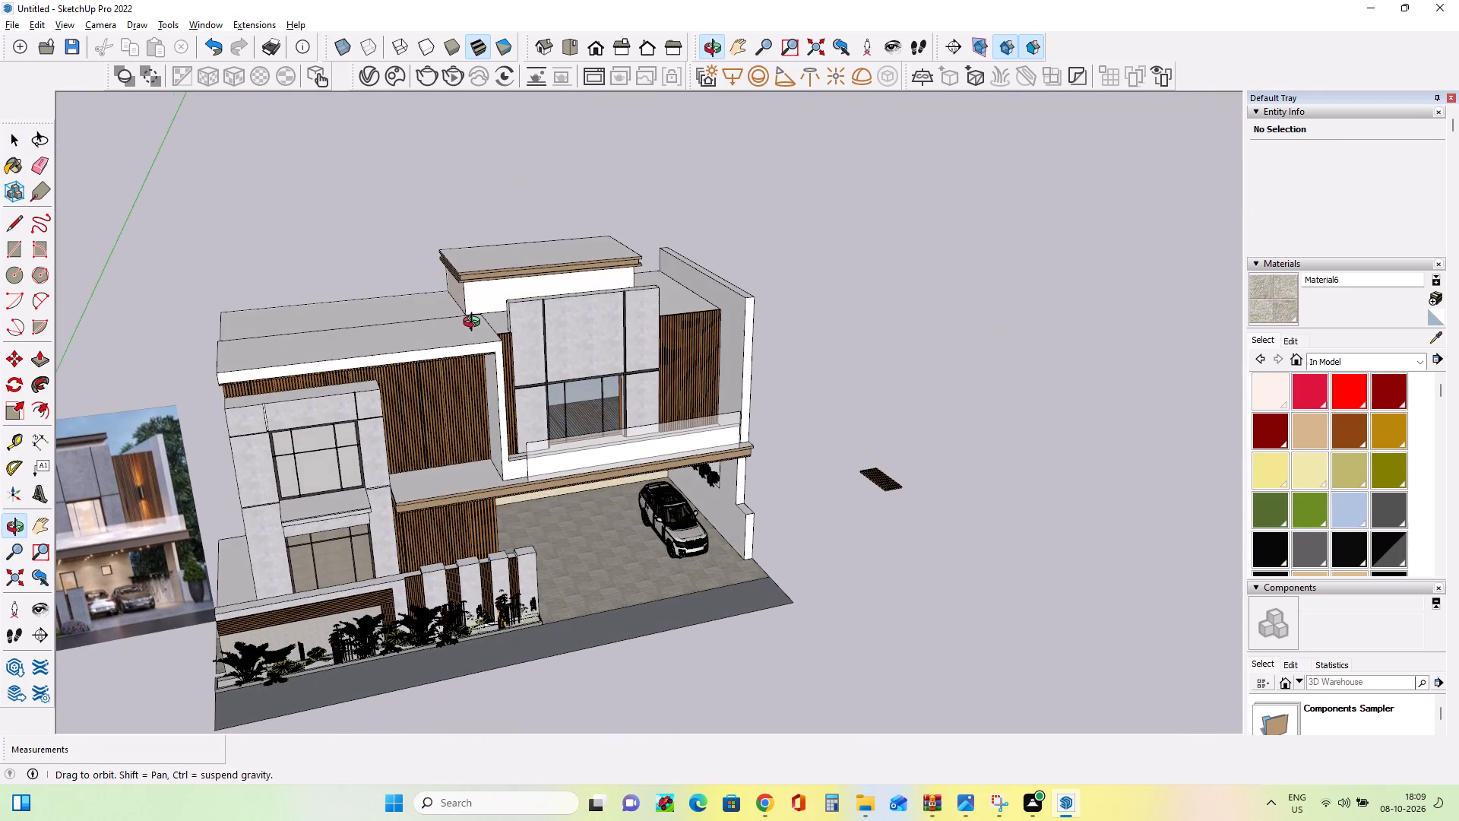
pyautogui.scroll(1, 609, 436)
pyautogui.moveTo(609, 436); pyautogui.dragTo(566, 401, button='middle')
pyautogui.scroll(2, 553, 434)
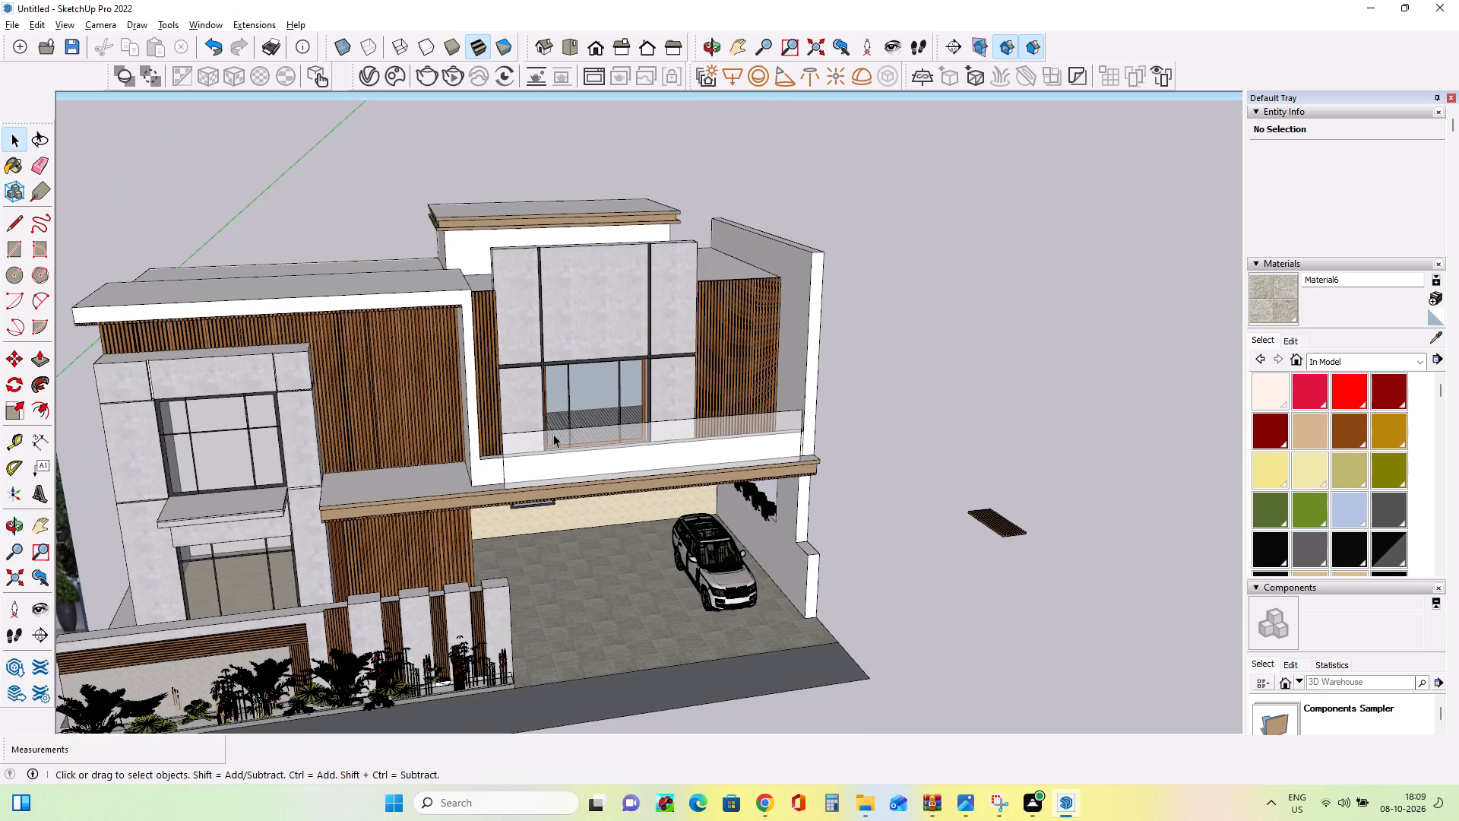
pyautogui.moveTo(553, 434); pyautogui.dragTo(543, 407, button='middle')
pyautogui.scroll(4, 482, 468)
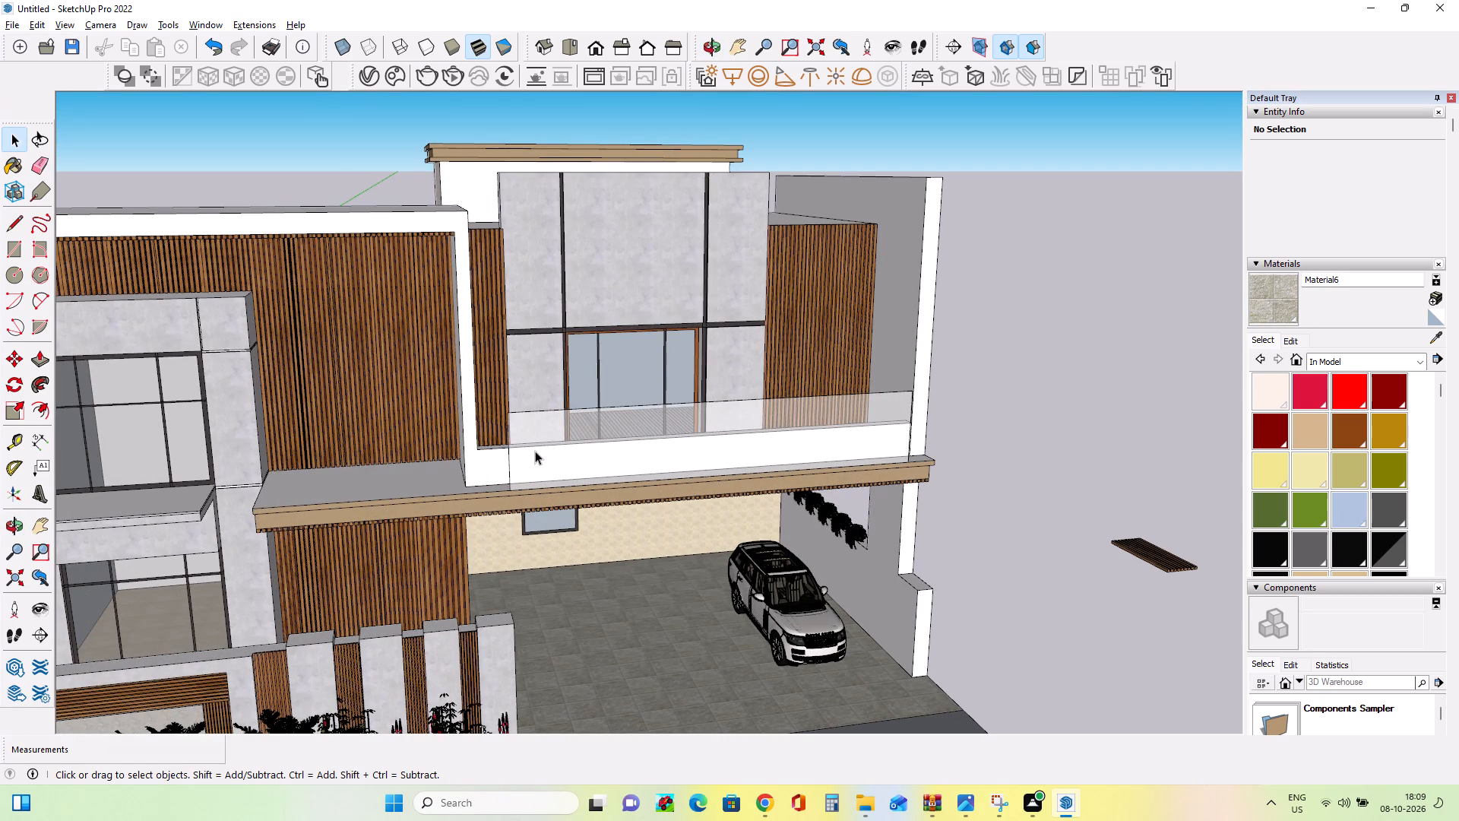
# Select the glass component and scale it along the red axis by a factor of about 1.55 toward the reference image side.
pyautogui.click(535, 451)
pyautogui.scroll(-12, 664, 447)
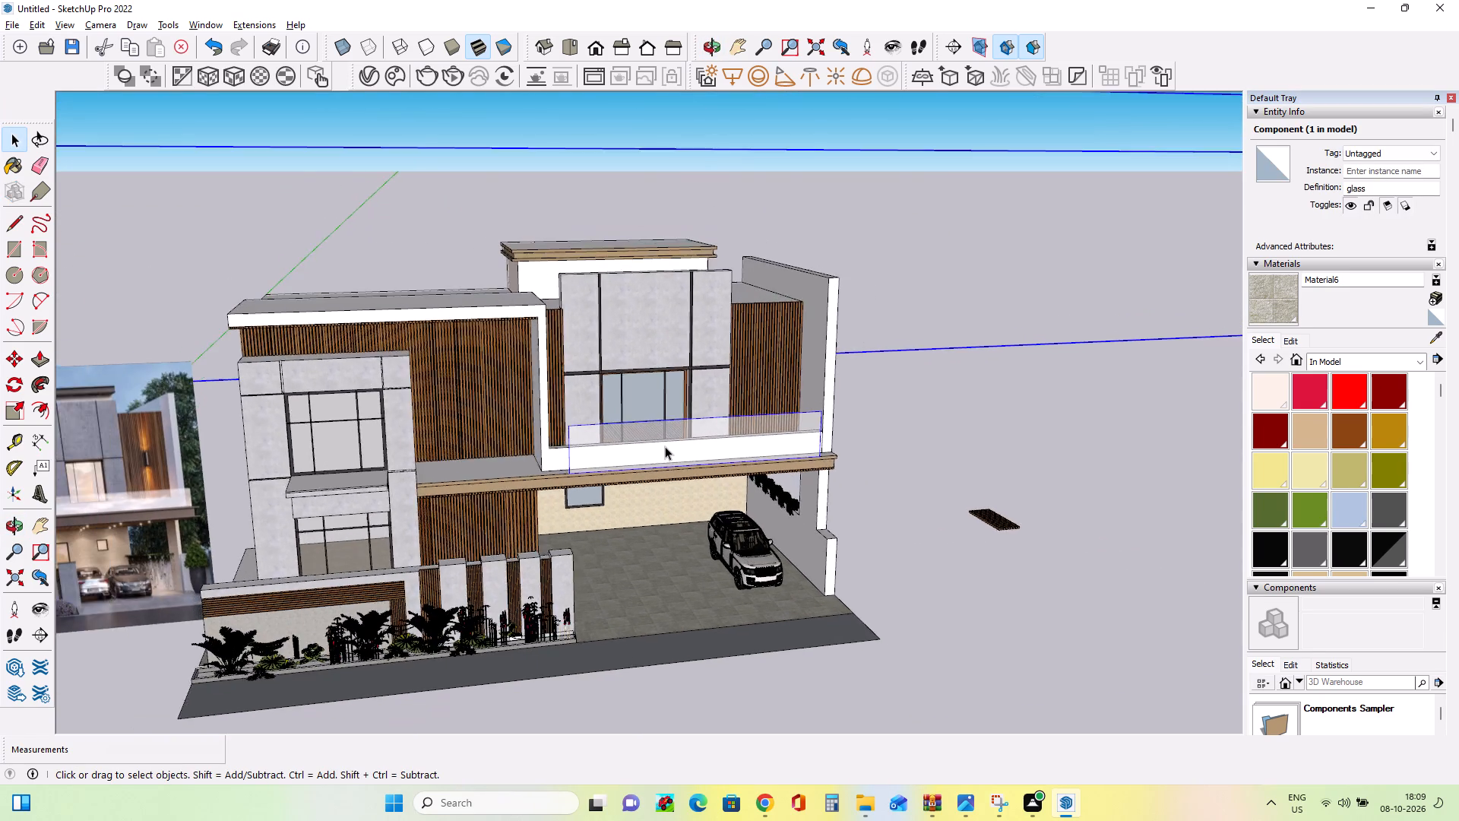
pyautogui.scroll(-20, 665, 446)
pyautogui.scroll(-11, 665, 446)
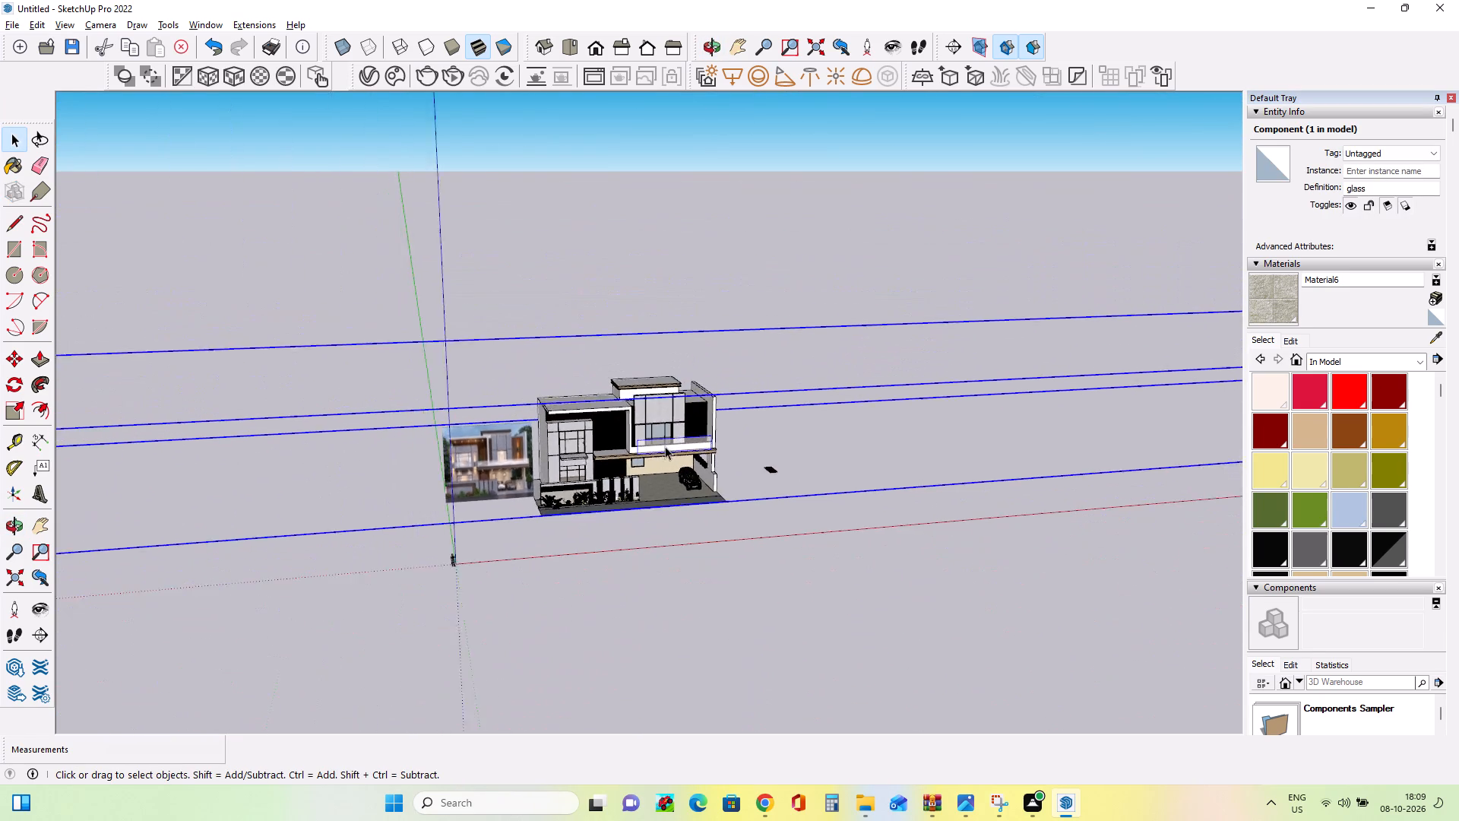
pyautogui.scroll(-20, 665, 446)
pyautogui.scroll(-5, 665, 446)
pyautogui.moveTo(599, 487); pyautogui.dragTo(949, 512, button='middle')
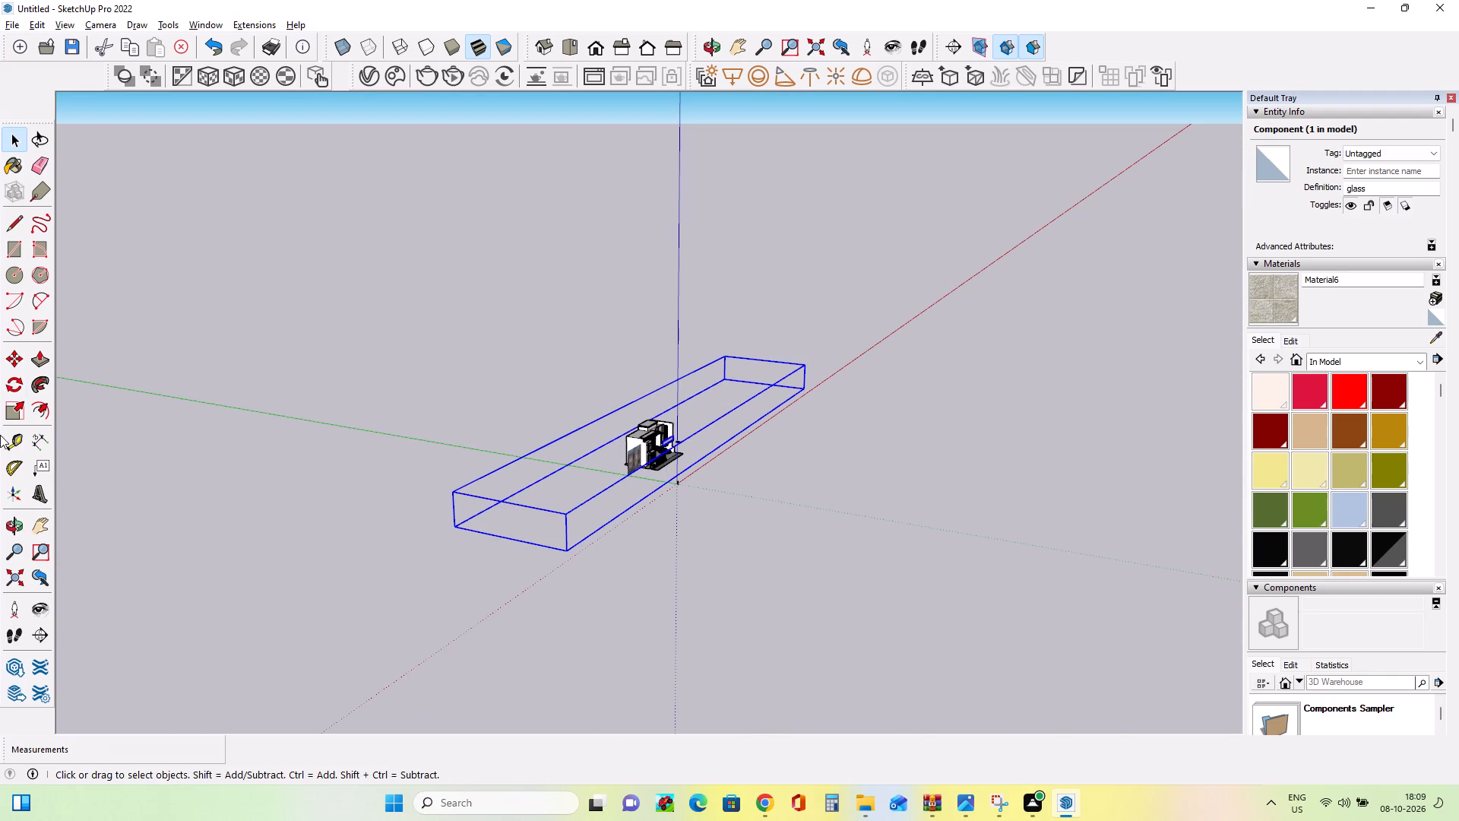
pyautogui.click(18, 400)
pyautogui.click(509, 519)
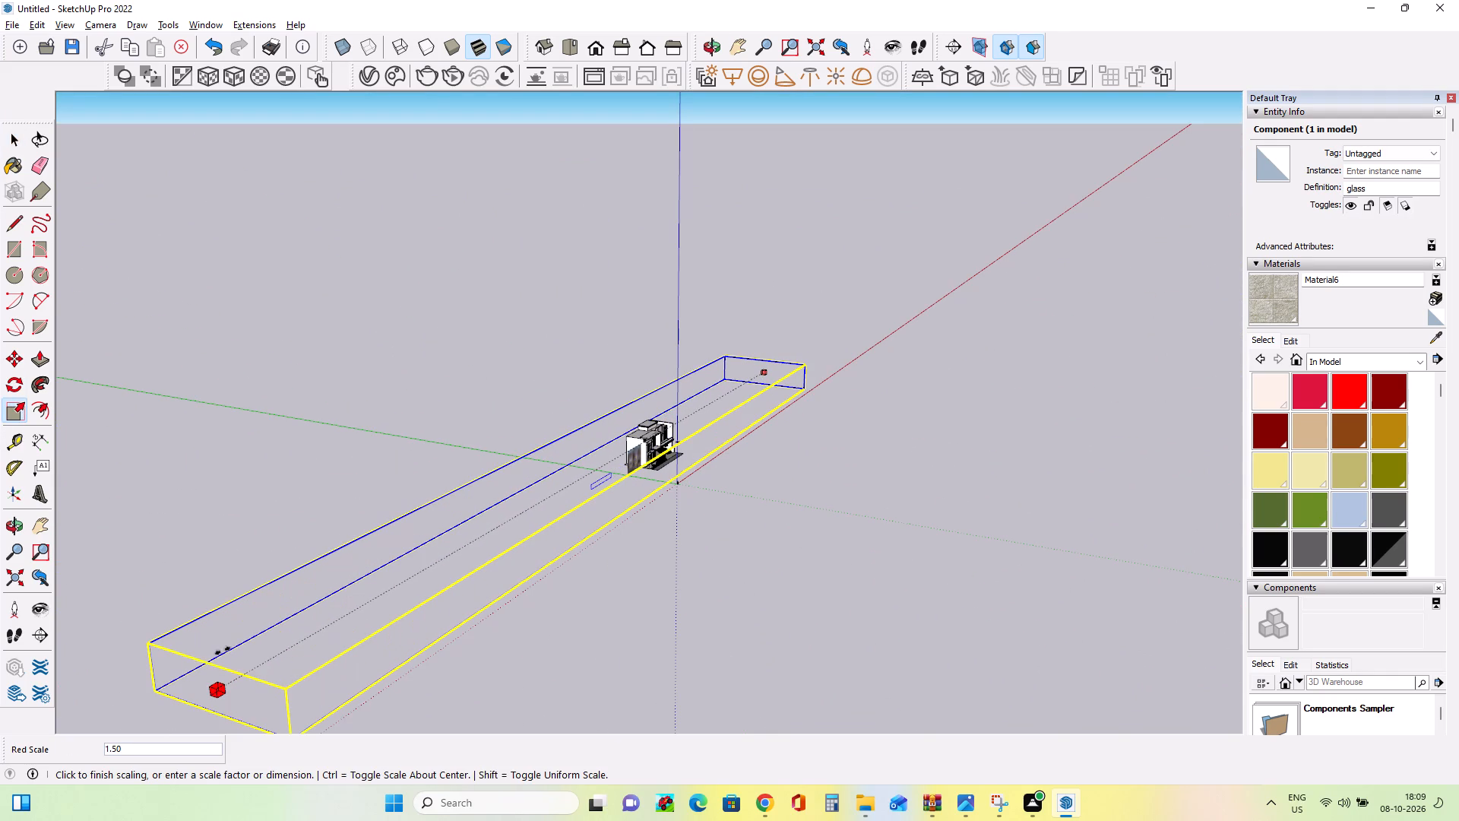
pyautogui.click(170, 675)
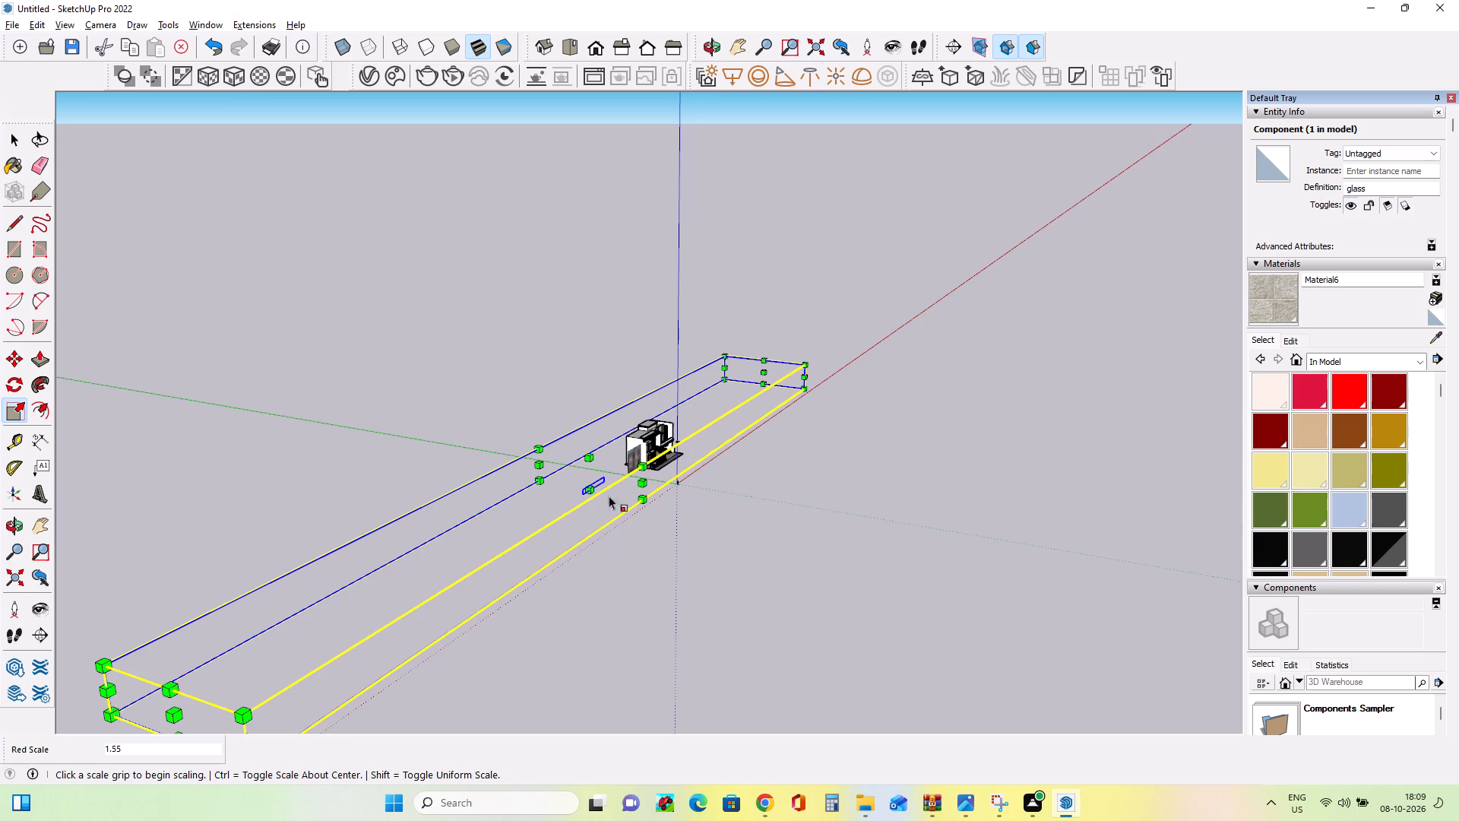
# Scale the glass component along the red axis by a factor of about 1.38, extending it away from the reference image.
pyautogui.moveTo(622, 494); pyautogui.dragTo(240, 545, button='middle')
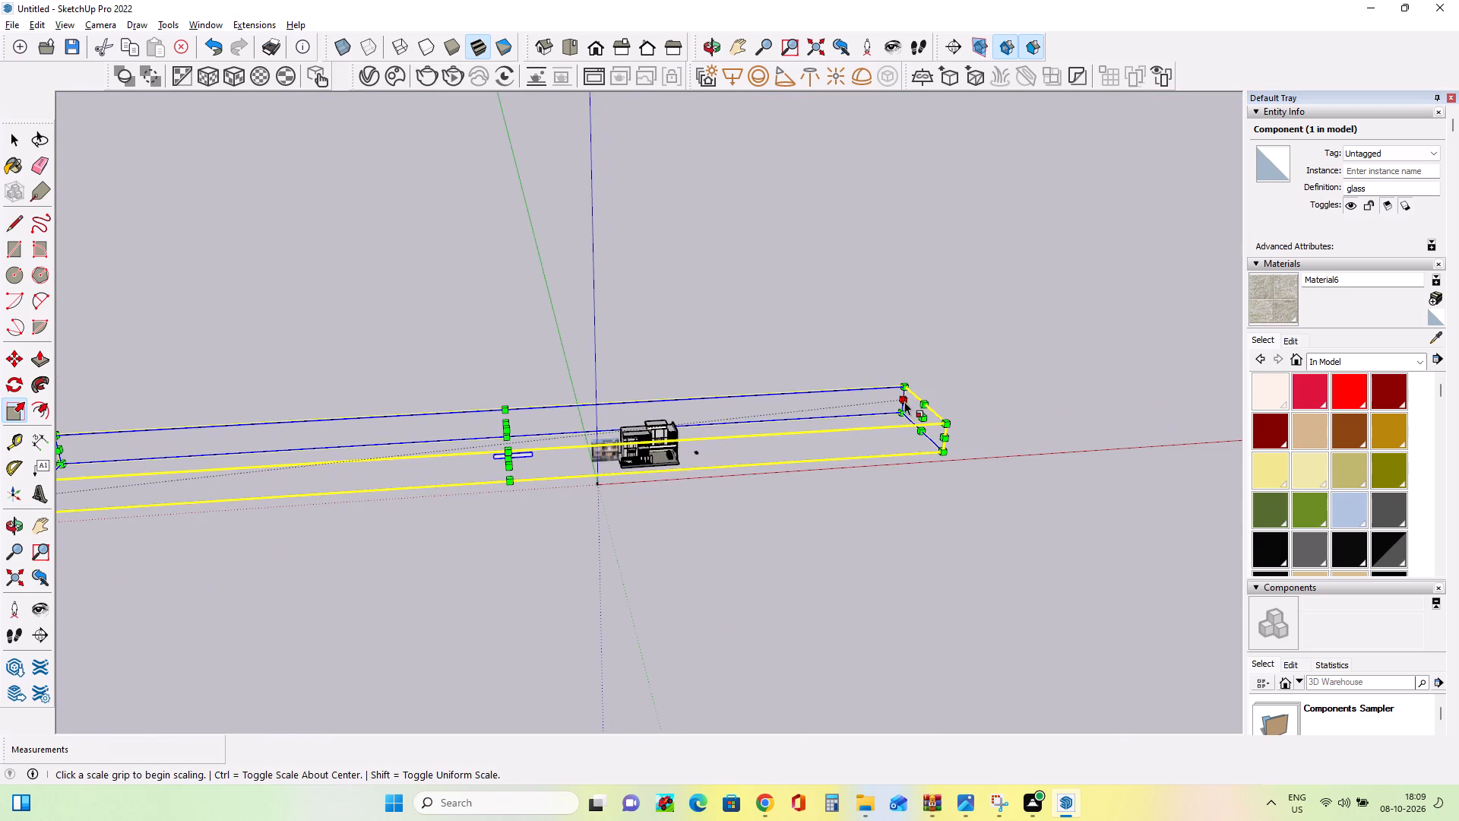
pyautogui.click(922, 422)
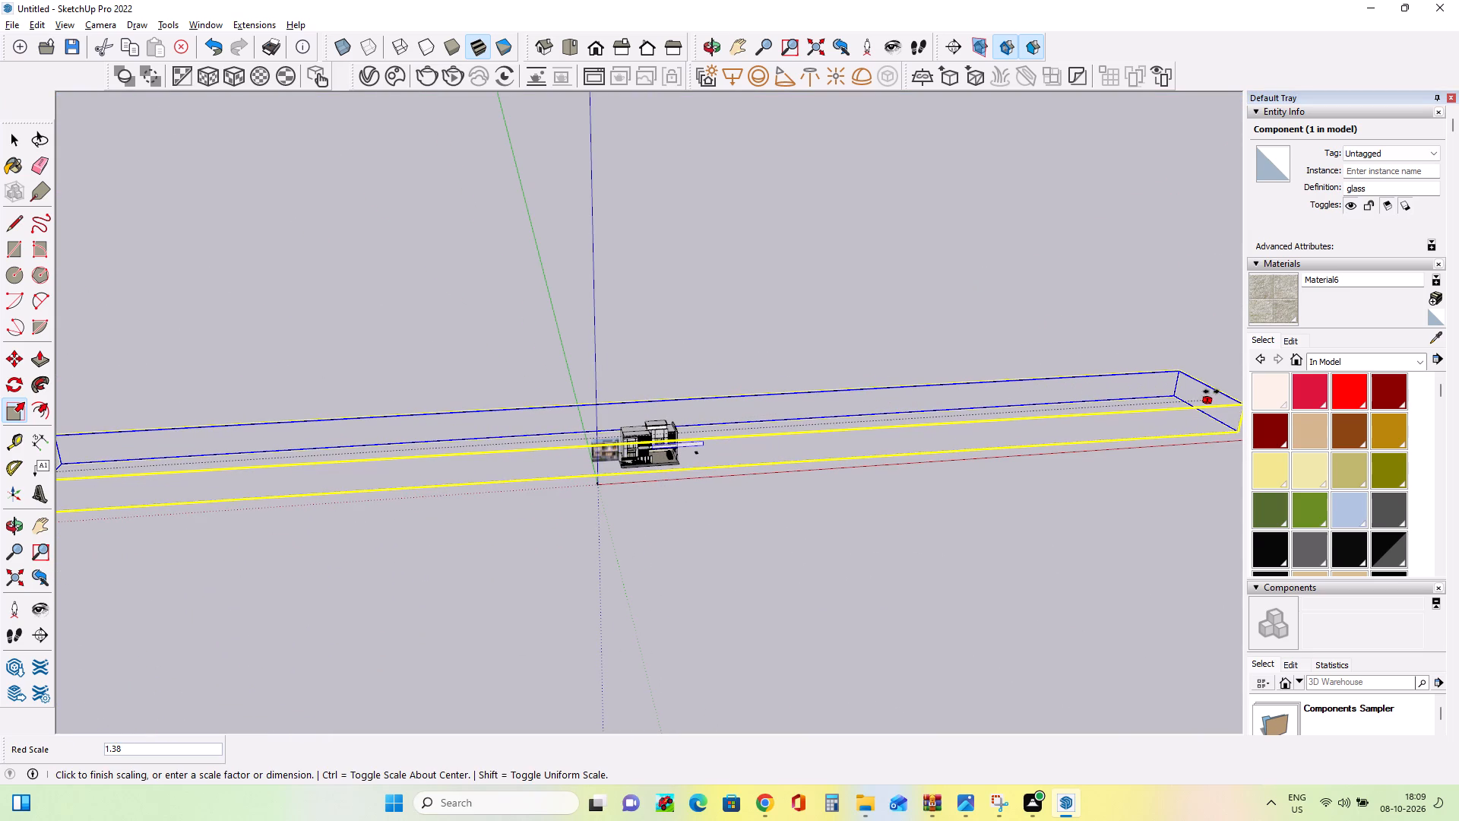
pyautogui.click(1211, 391)
# Move the glass panel about 23' 6" by its lower corner to the porch roof's front corner nearest the reference image.
pyautogui.scroll(1, 701, 445)
pyautogui.scroll(-1, 701, 445)
pyautogui.scroll(12, 701, 445)
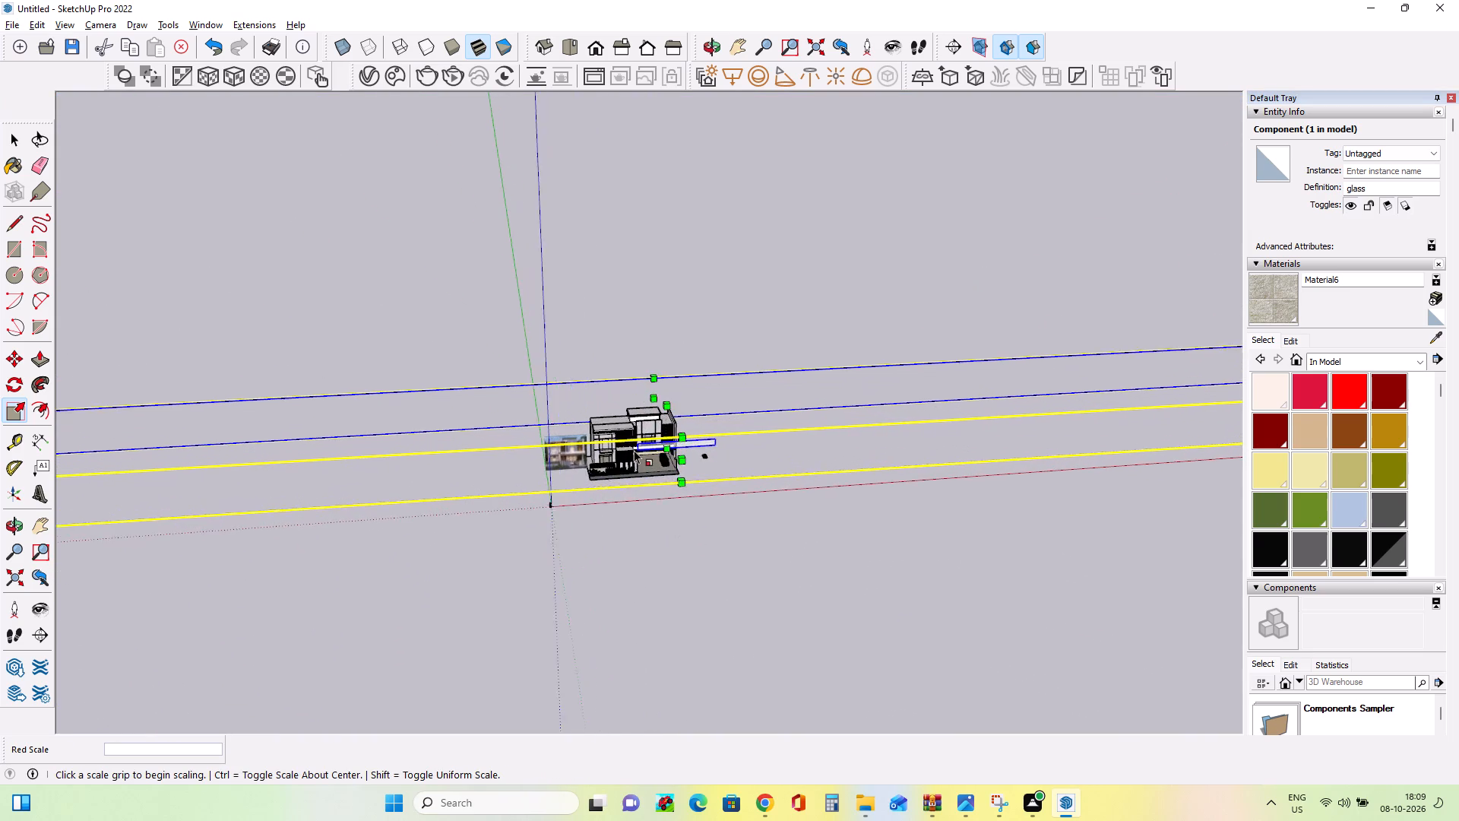
pyautogui.scroll(3, 634, 450)
pyautogui.scroll(-1, 634, 450)
pyautogui.scroll(2, 634, 450)
pyautogui.scroll(20, 634, 450)
pyautogui.scroll(3, 634, 450)
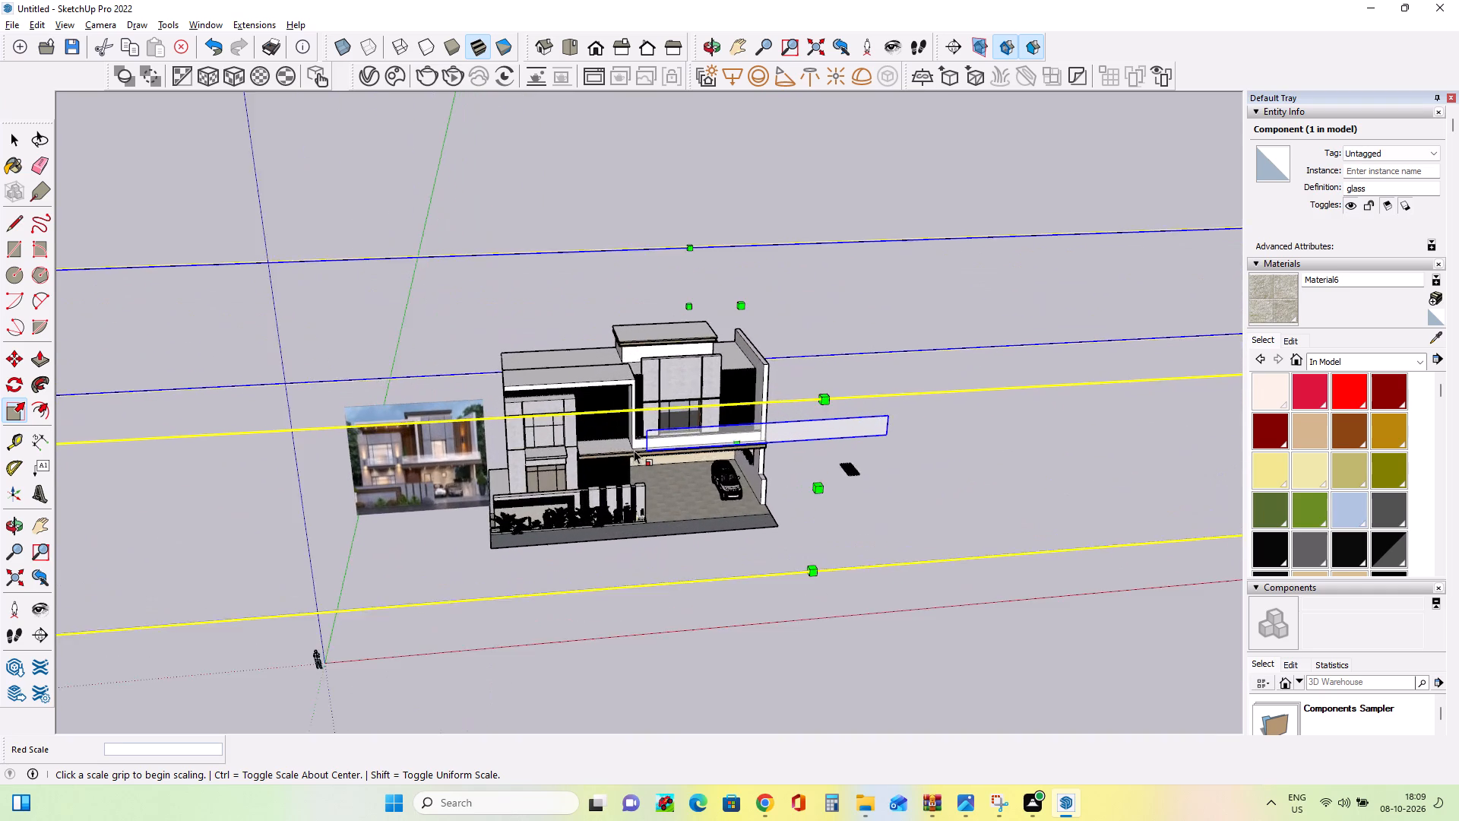
pyautogui.scroll(15, 634, 450)
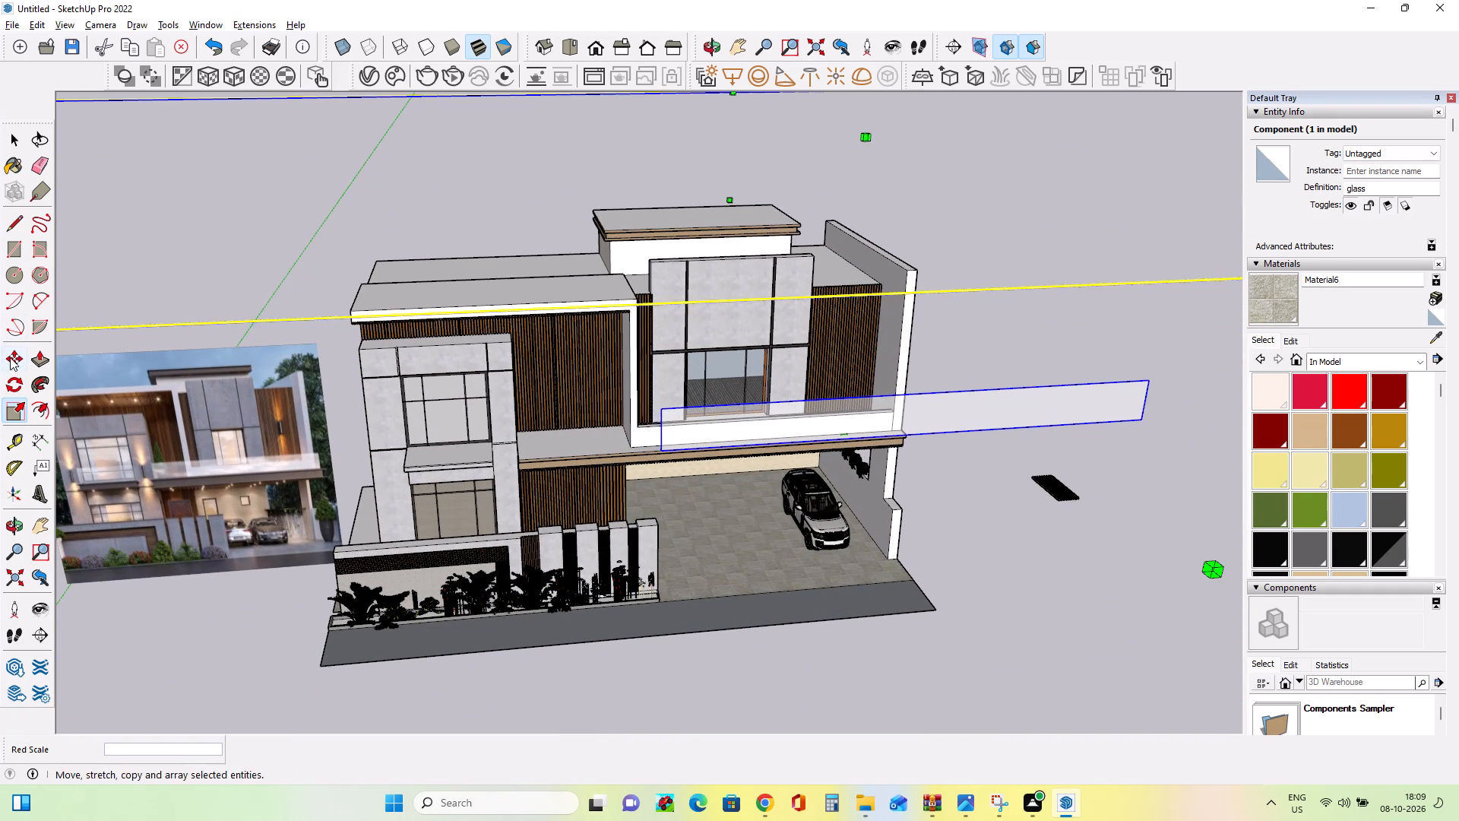
pyautogui.click(10, 357)
pyautogui.click(660, 452)
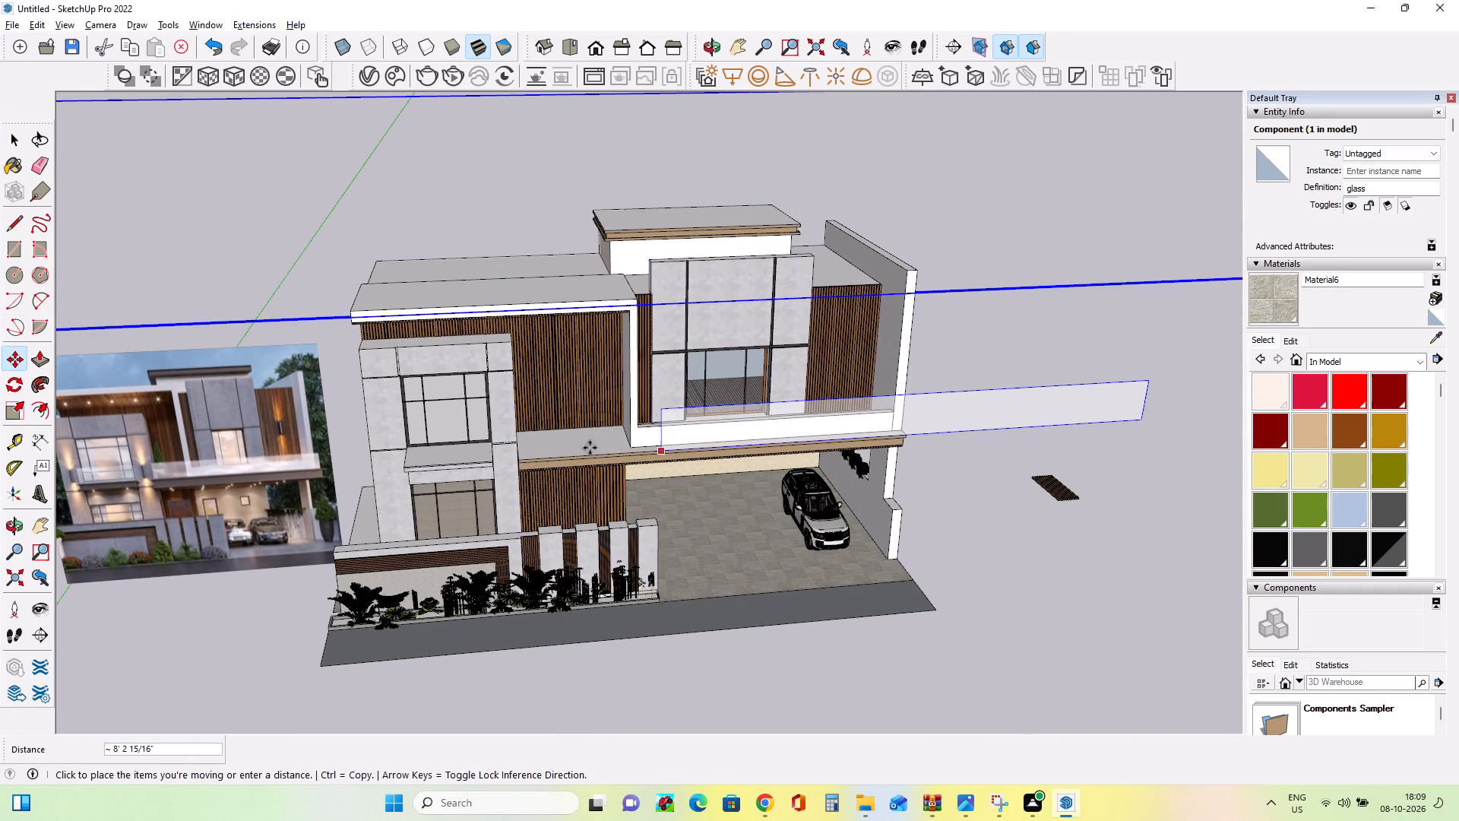
pyautogui.click(524, 458)
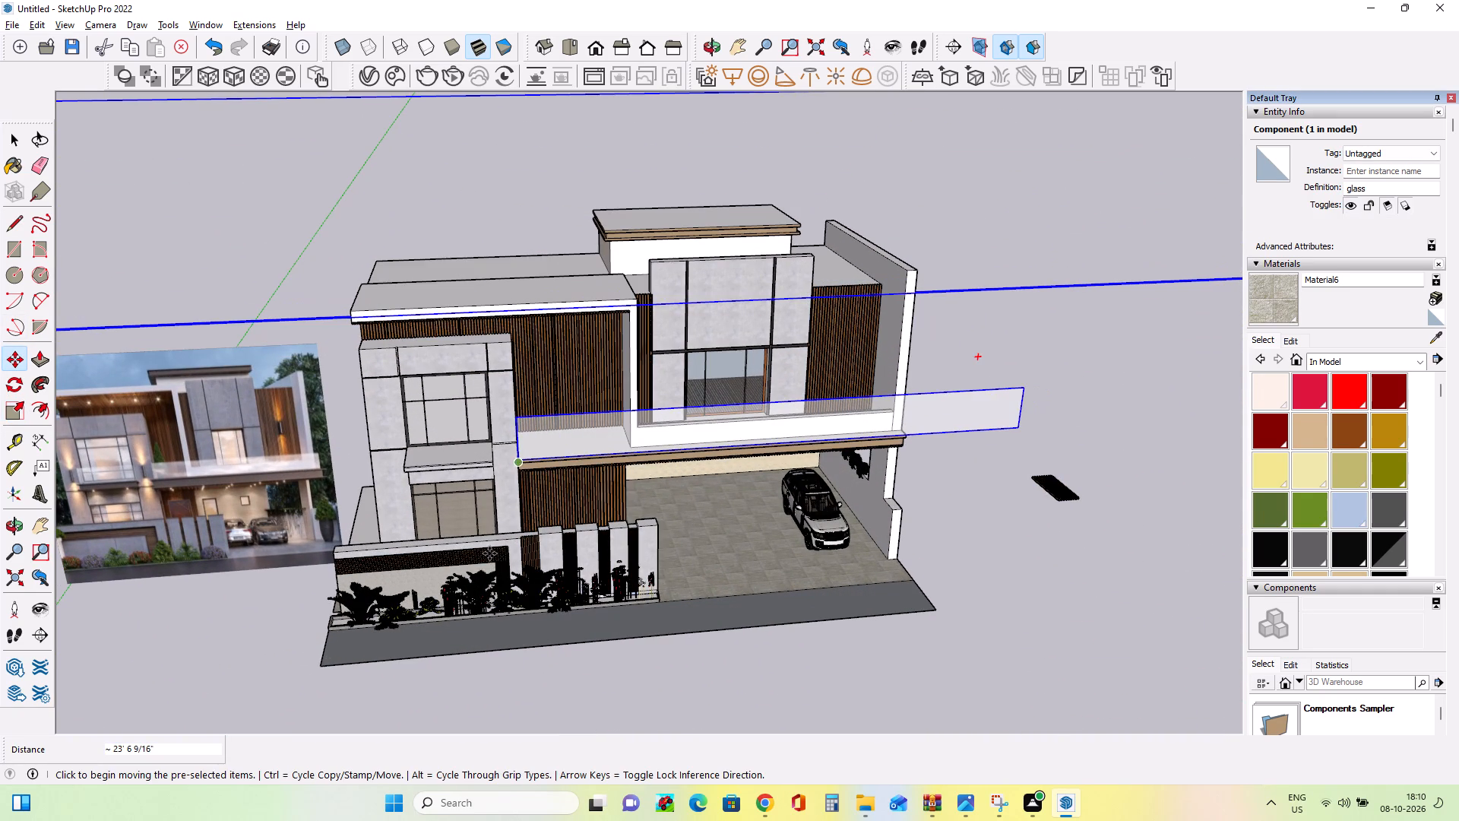
# Scale the glass component along the red axis by a factor of about 0.83 from its end farthest from the reference image.
pyautogui.scroll(-3, 489, 553)
pyautogui.scroll(-19, 489, 553)
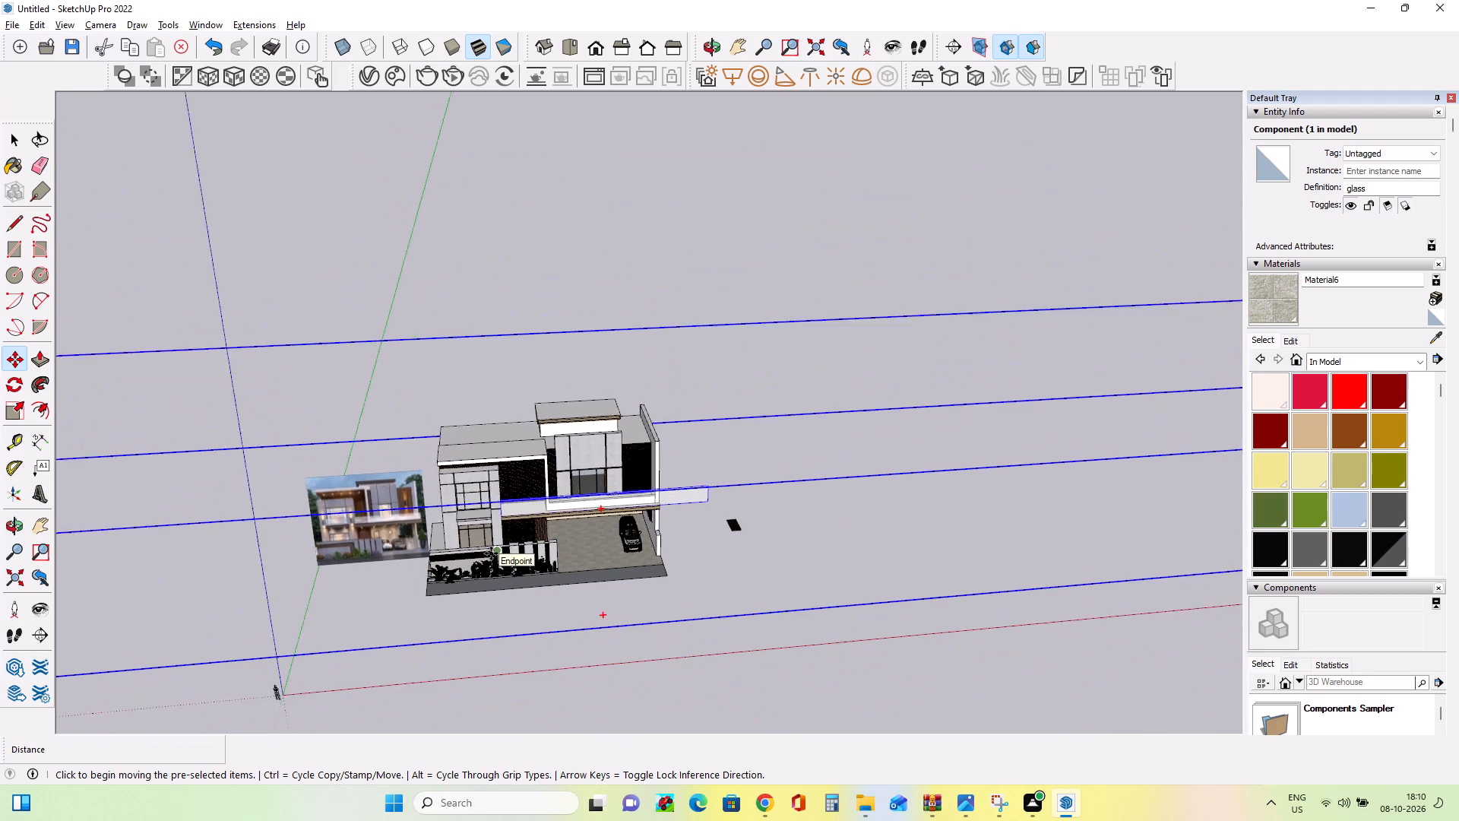
pyautogui.scroll(-20, 491, 553)
pyautogui.scroll(-7, 491, 553)
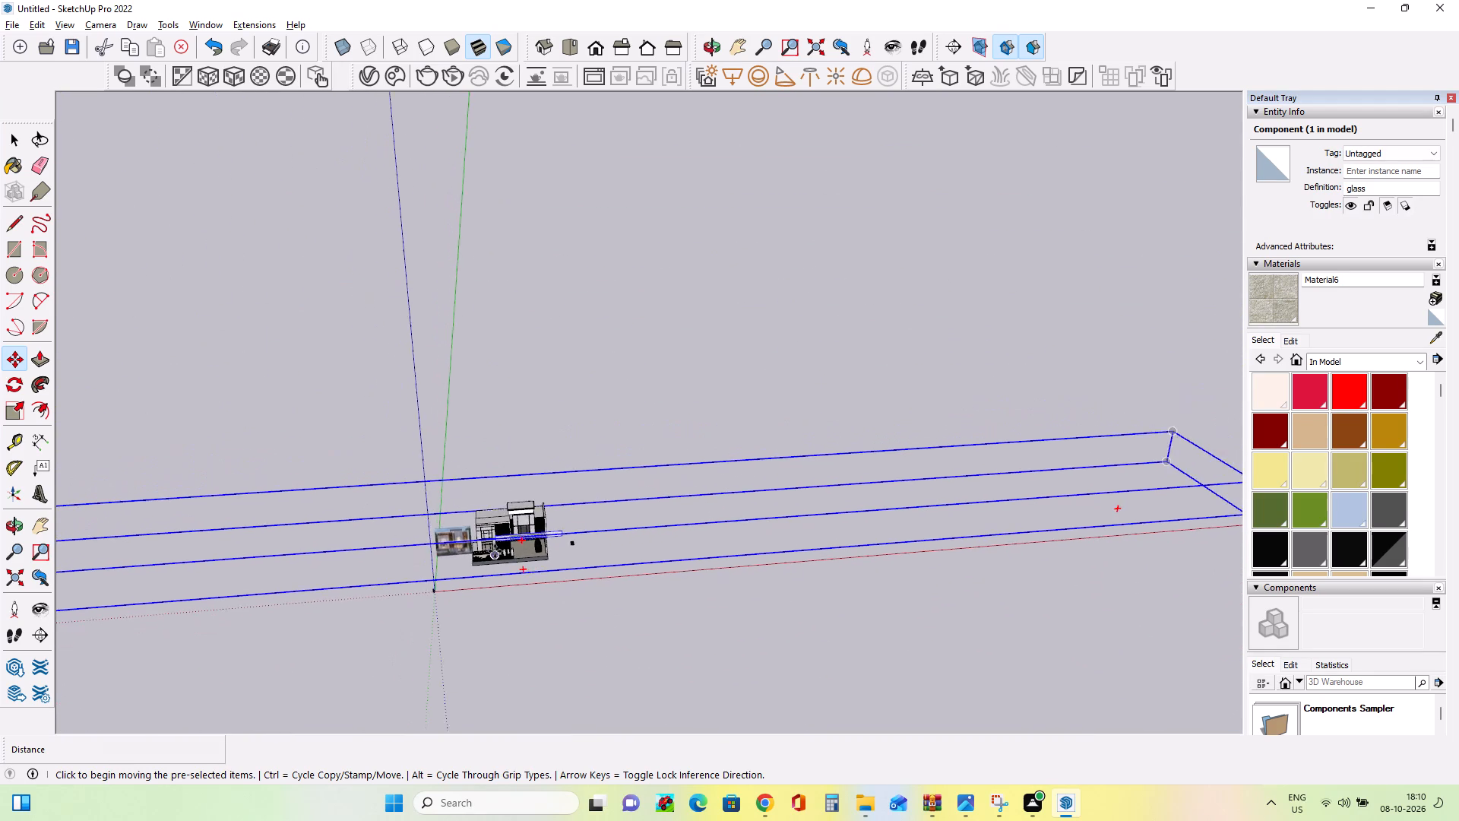
pyautogui.scroll(-6, 495, 551)
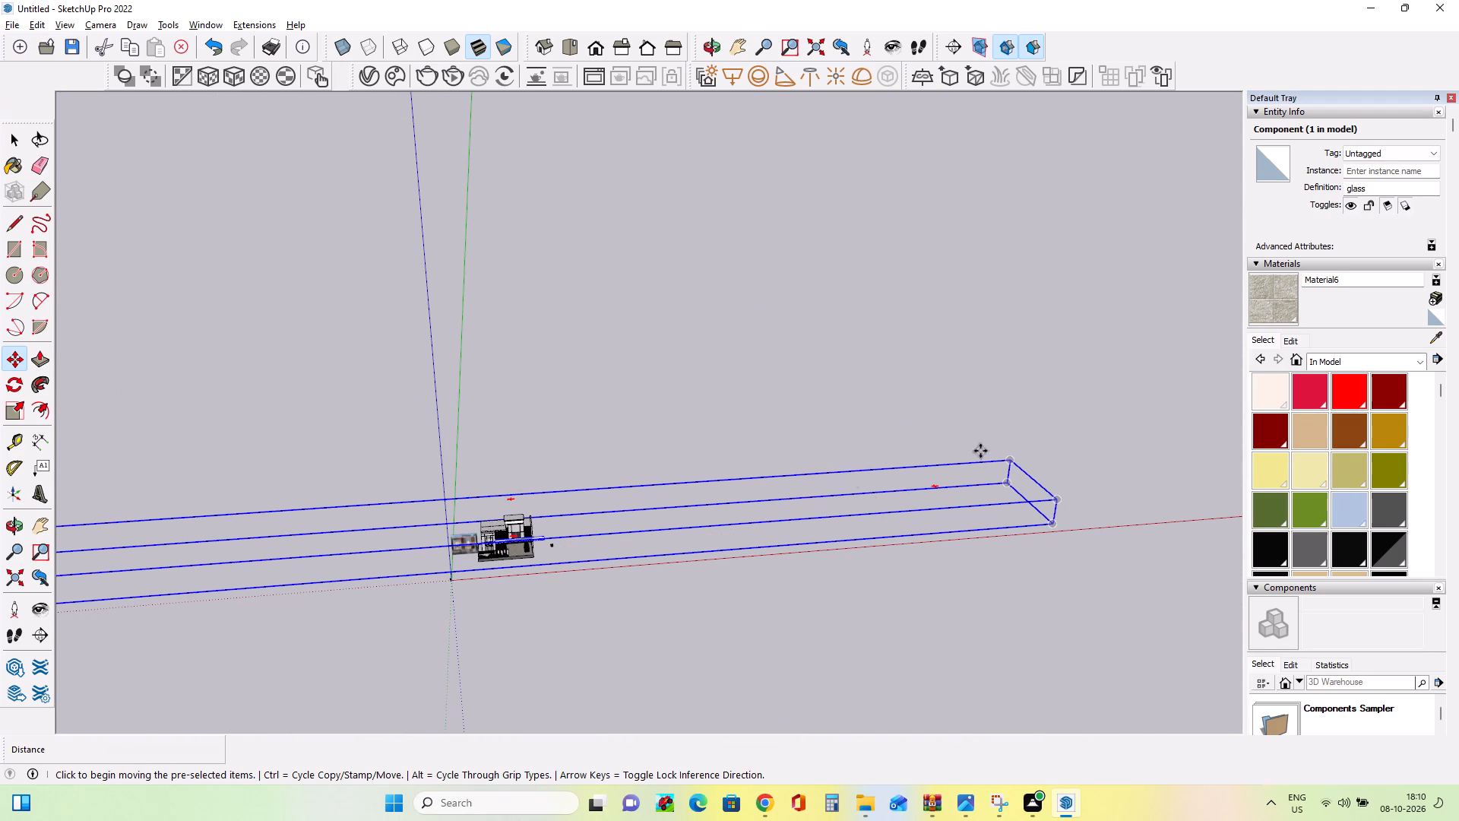
pyautogui.click(8, 409)
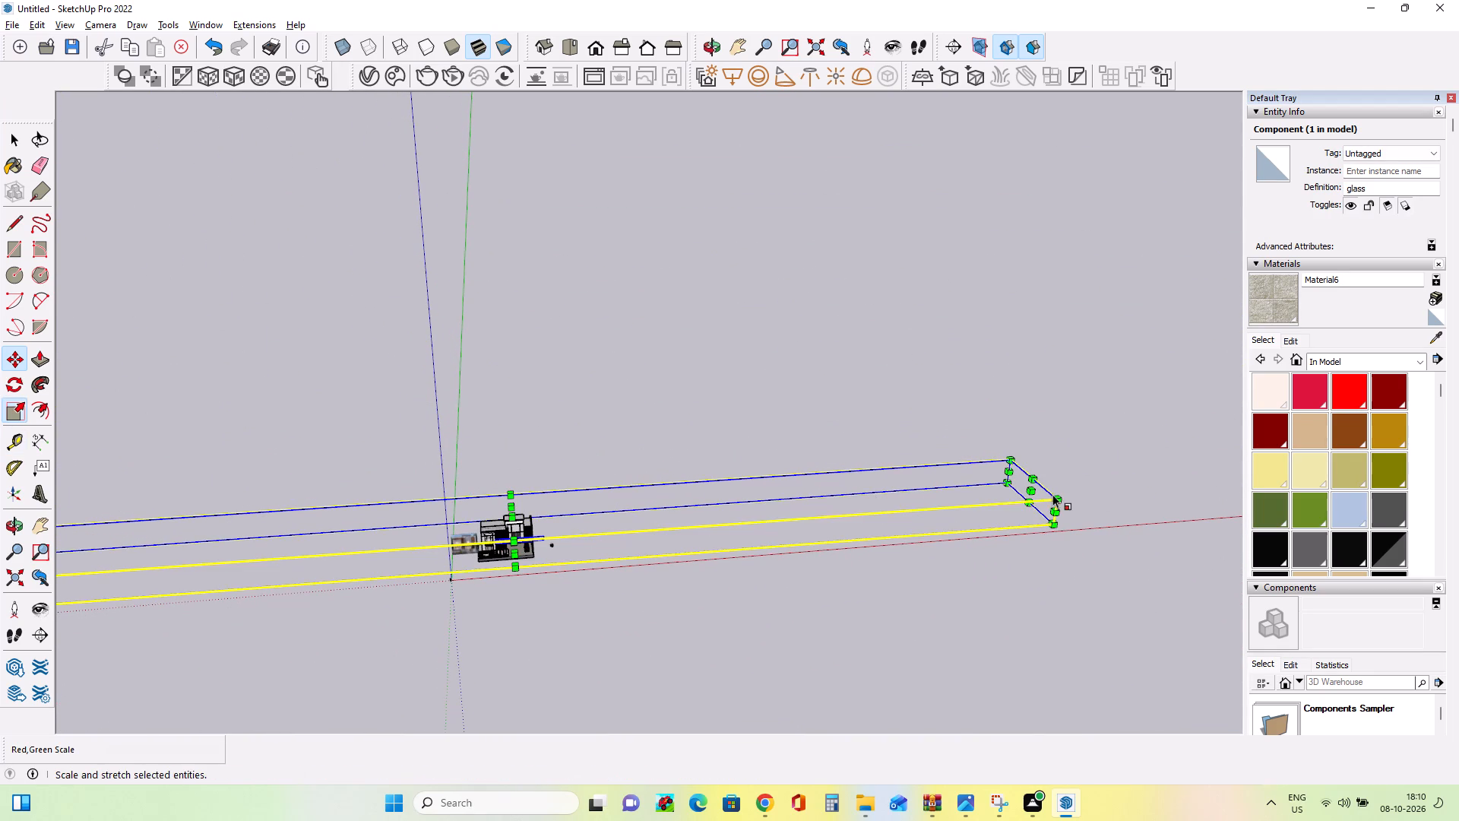
pyautogui.click(1029, 496)
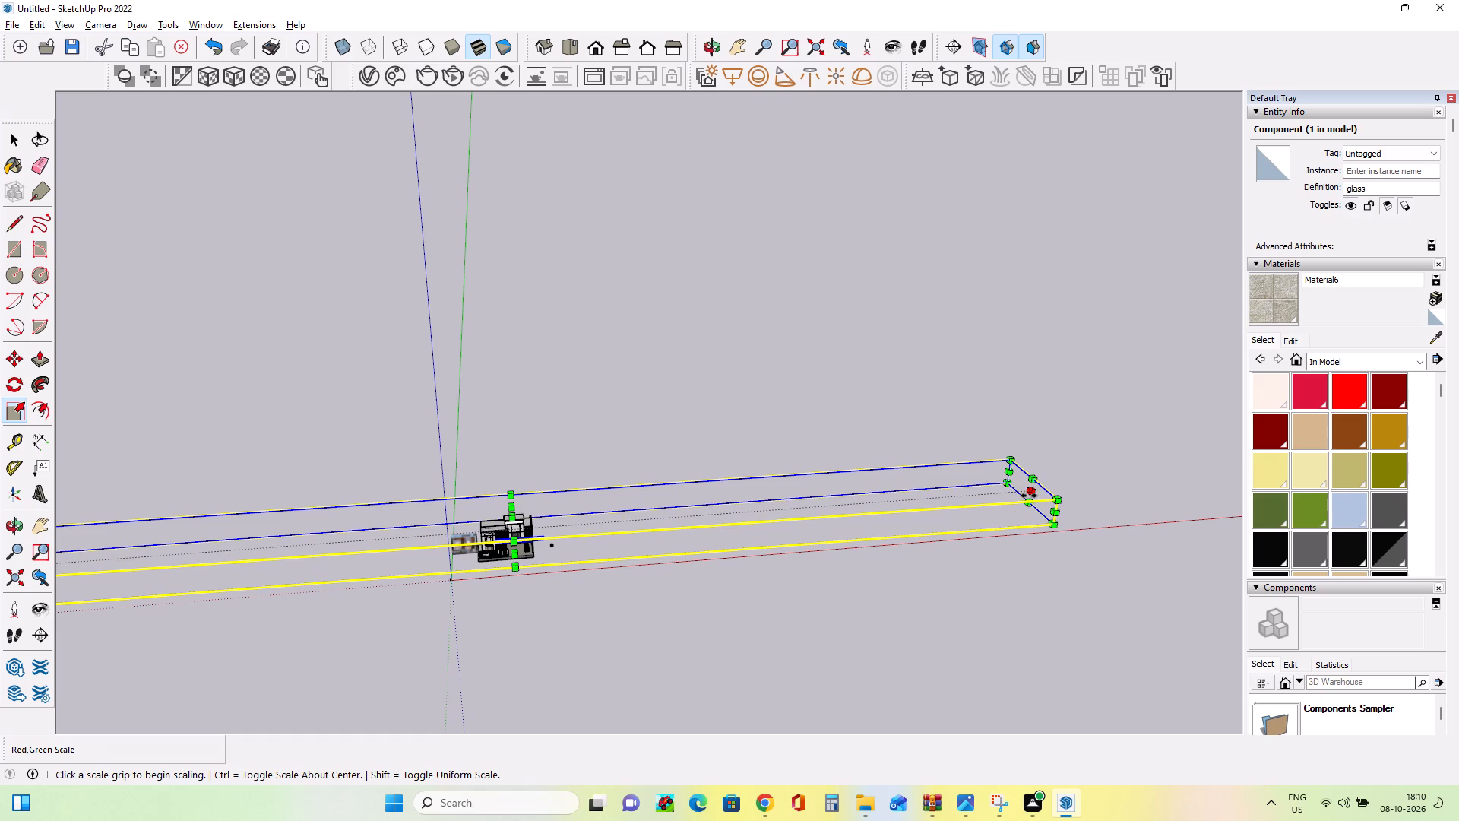
pyautogui.click(862, 526)
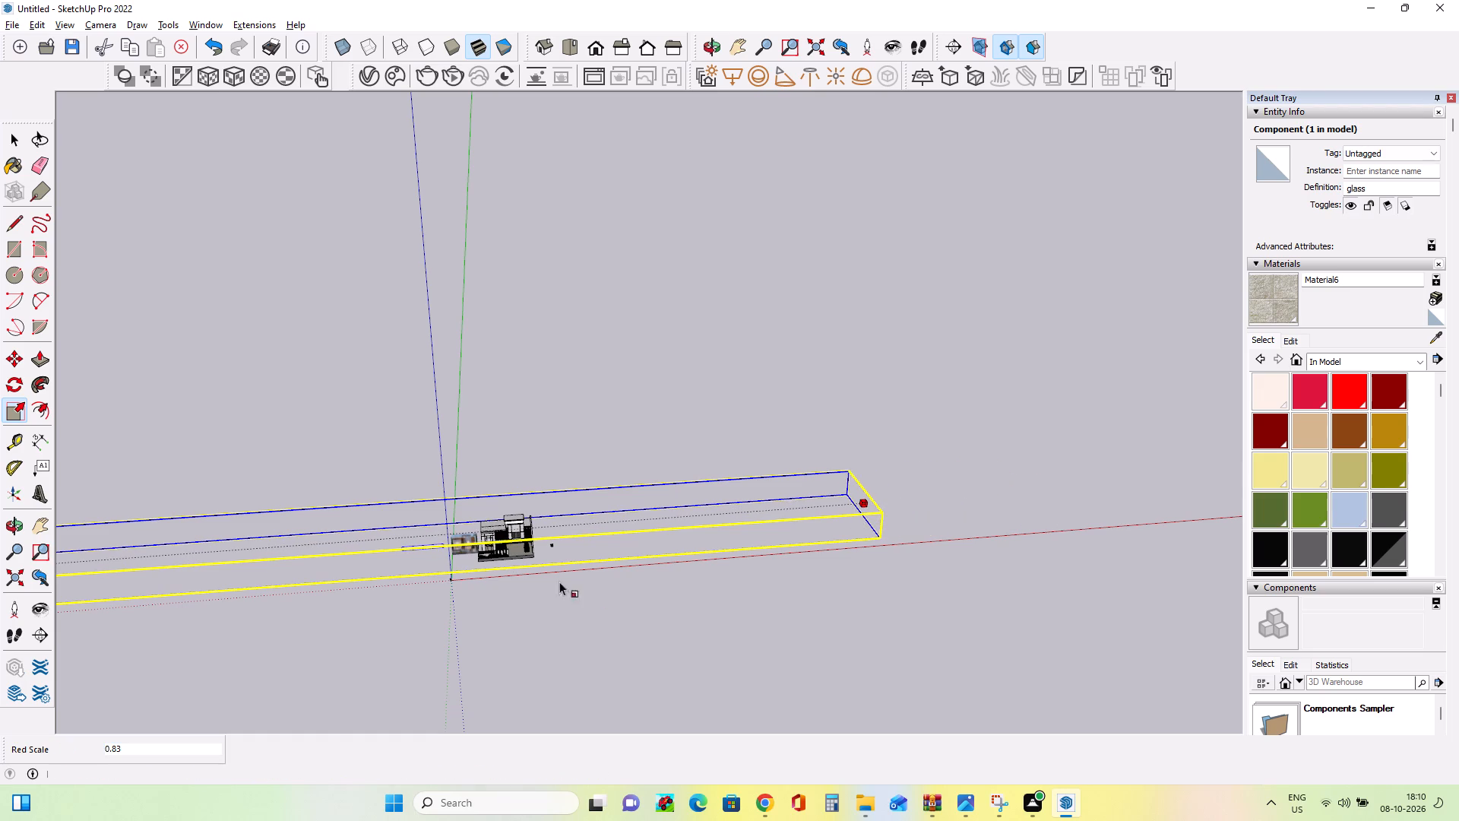
# Move the glass panel by its lower corner nearest the house to the porch roof's front corner beside the tall side wall.
pyautogui.scroll(9, 490, 561)
pyautogui.scroll(15, 498, 558)
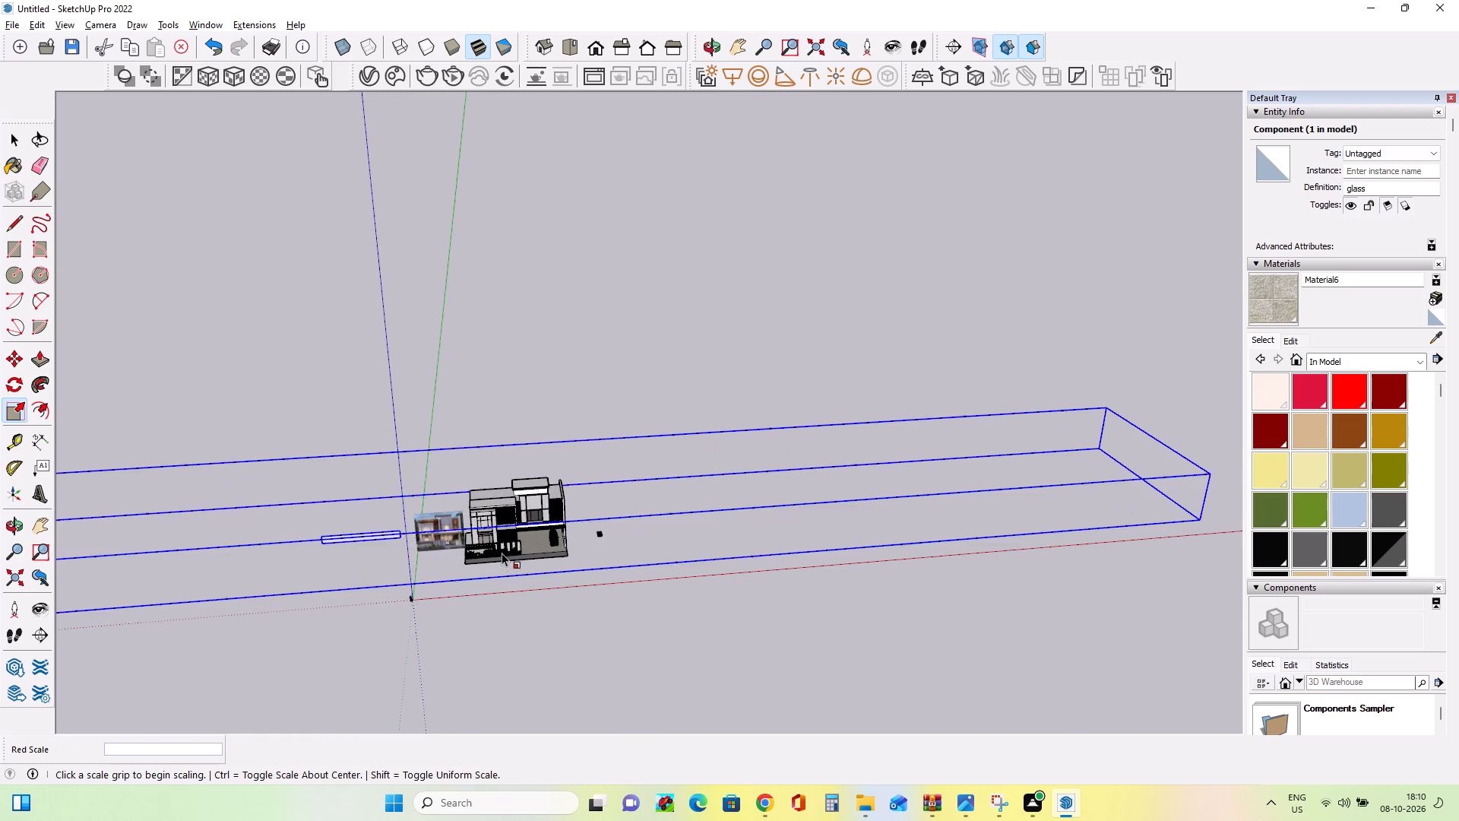
pyautogui.scroll(14, 502, 553)
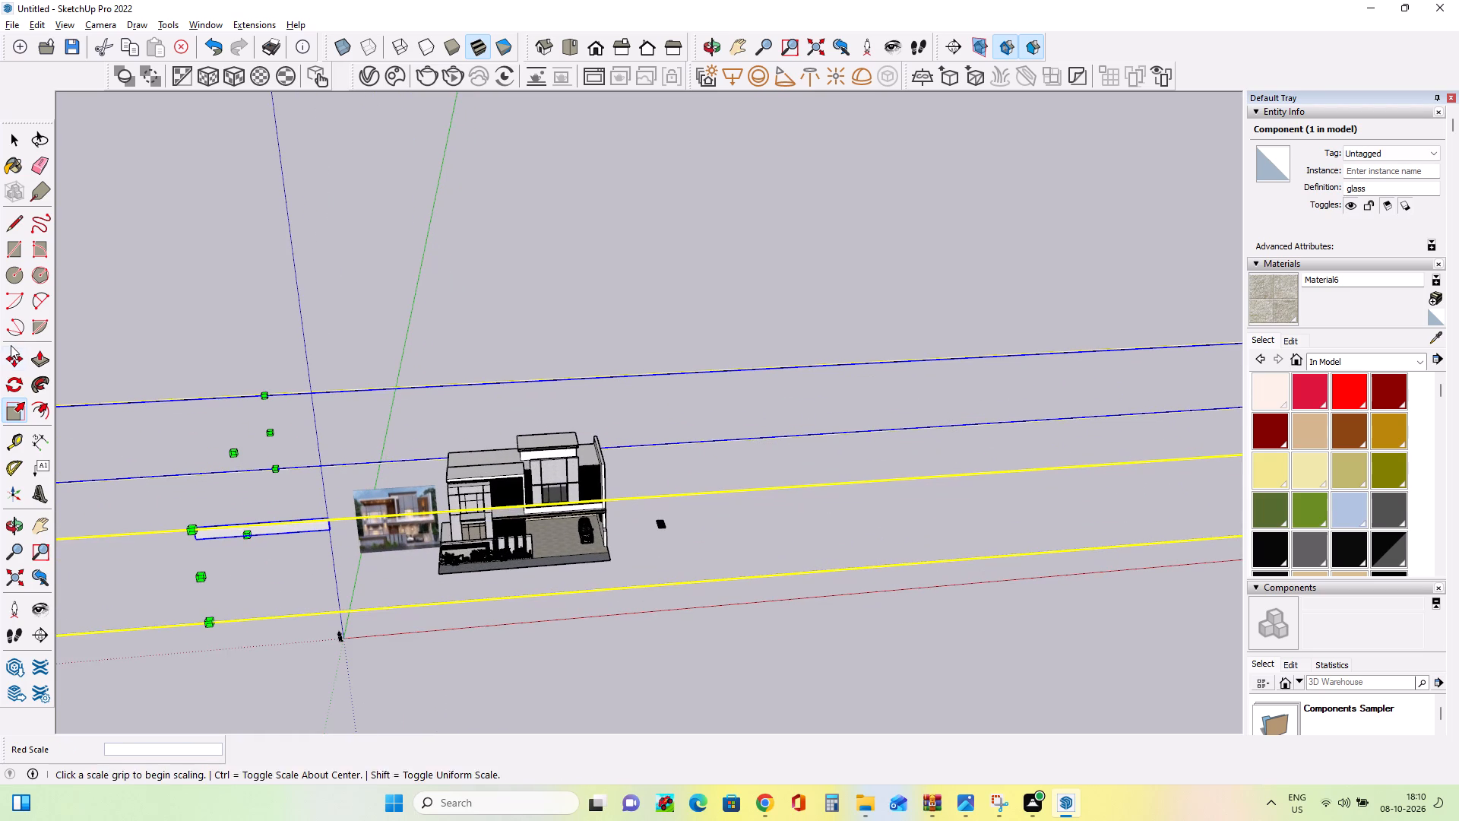
pyautogui.click(11, 356)
pyautogui.click(328, 530)
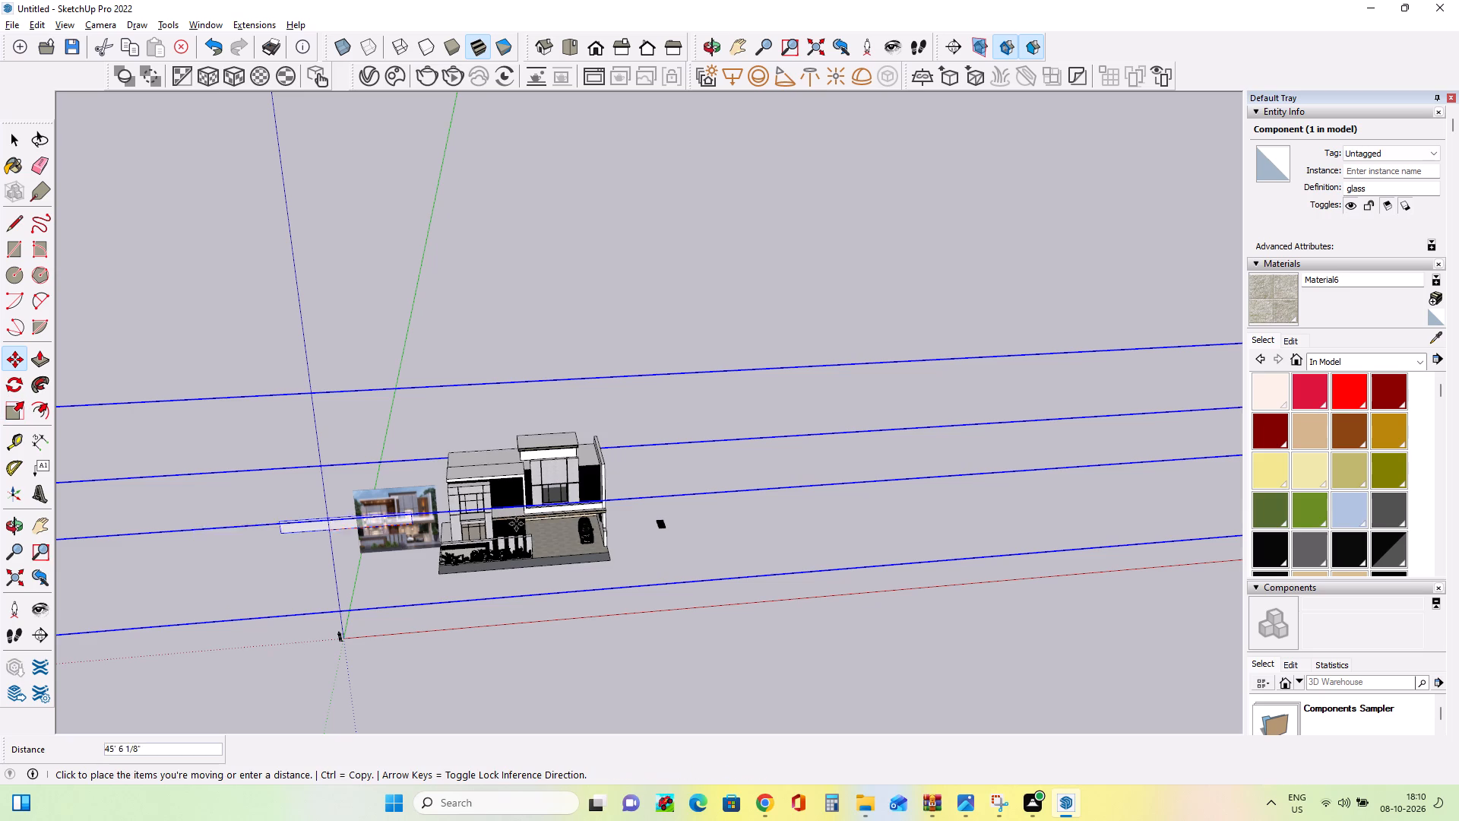
pyautogui.scroll(13, 604, 514)
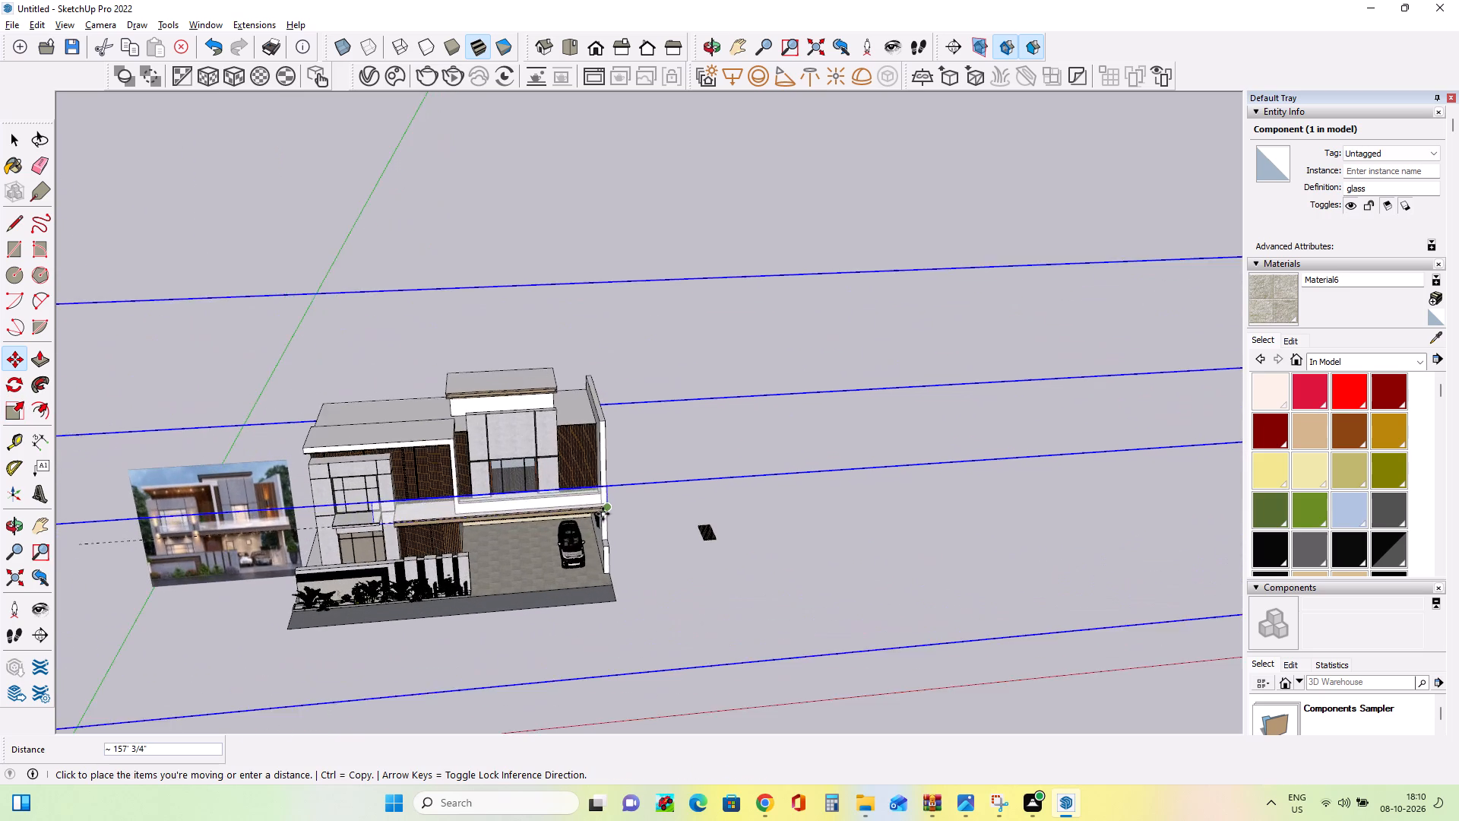
pyautogui.scroll(8, 603, 514)
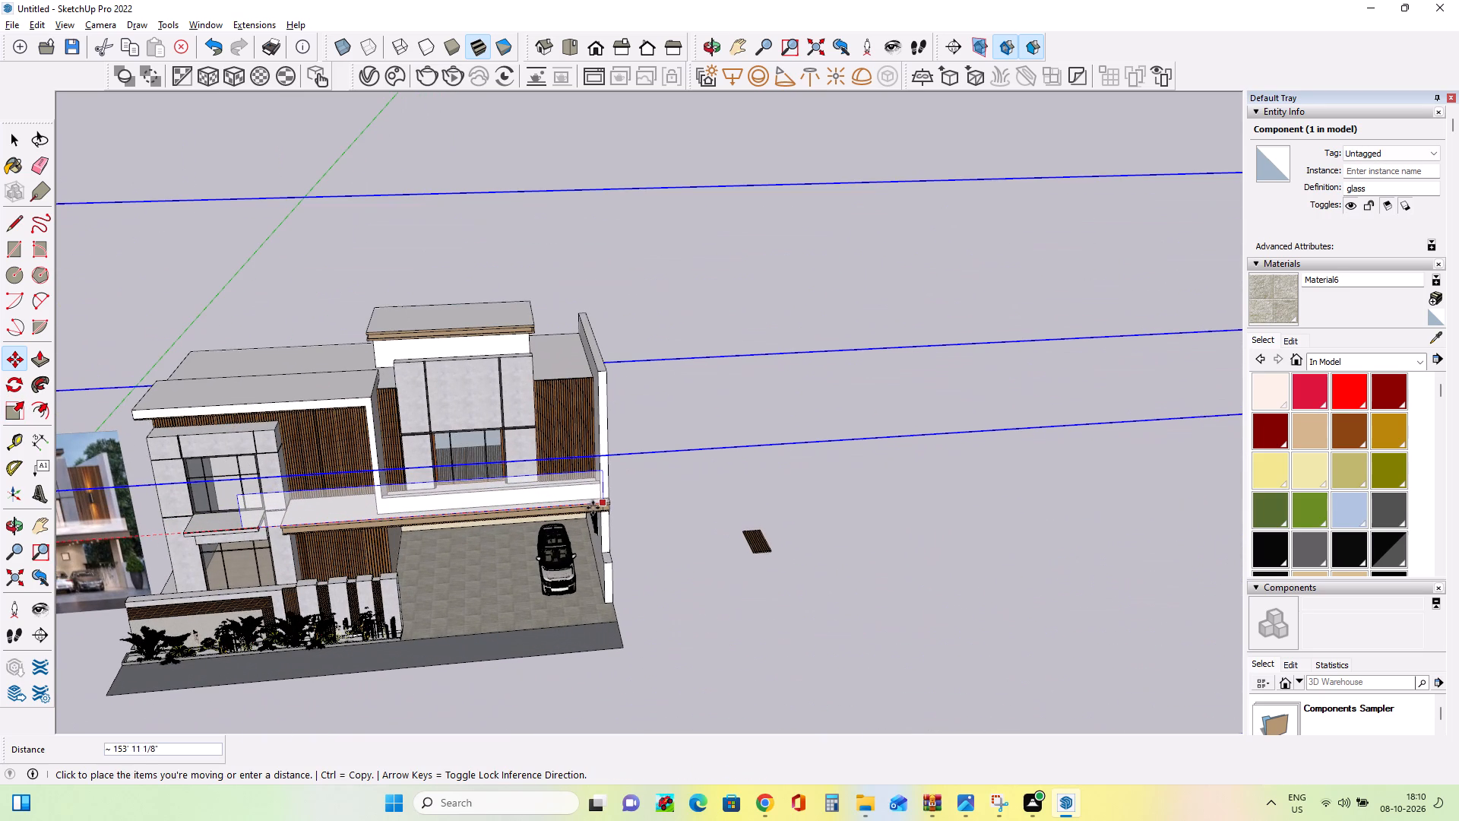
pyautogui.click(604, 507)
# Scale the glass component along the red axis by a factor of about 0.88 from its end on the reference image side.
pyautogui.scroll(-7, 664, 517)
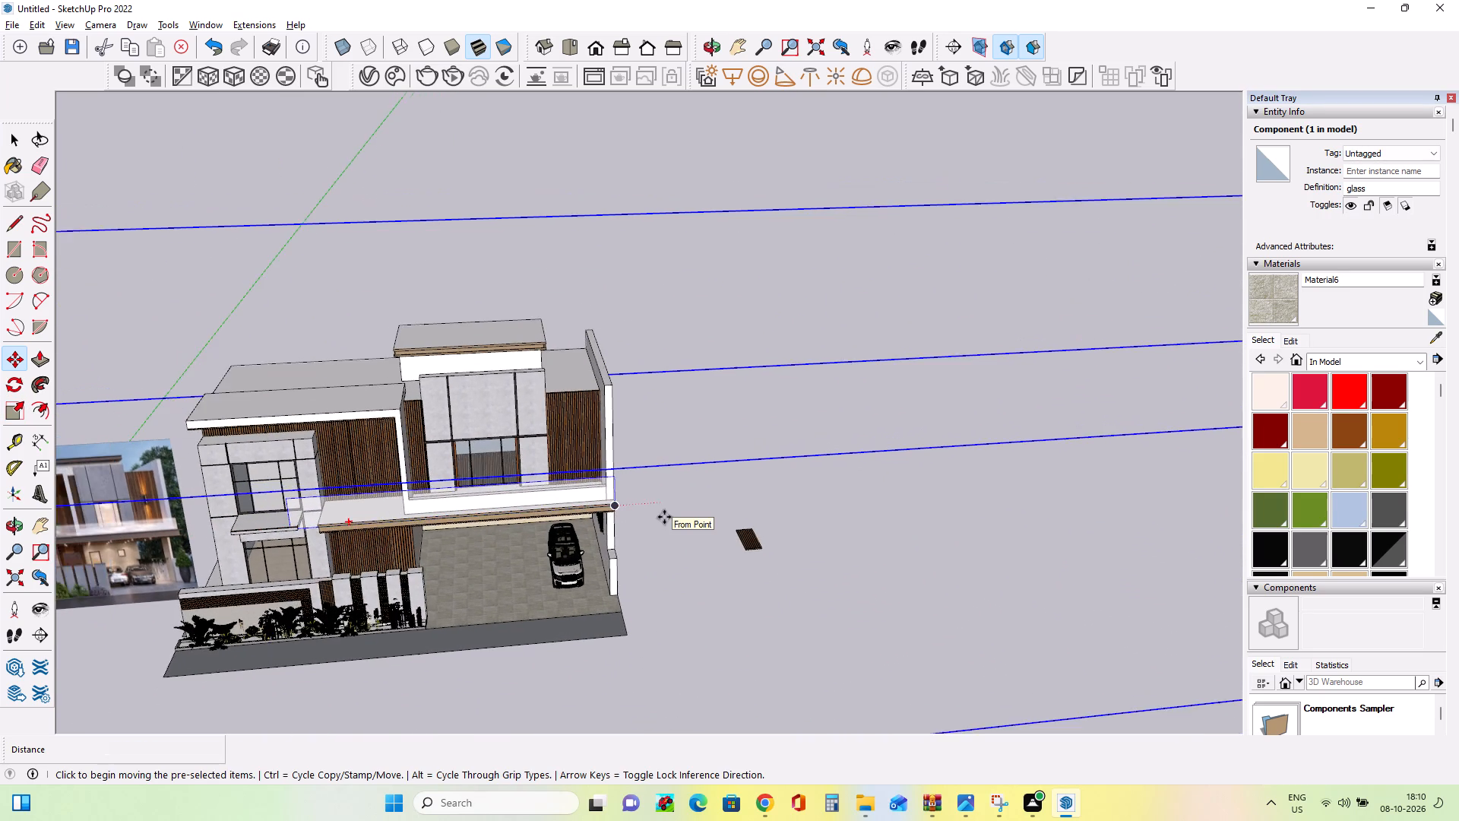
pyautogui.scroll(-20, 664, 517)
pyautogui.scroll(-8, 664, 517)
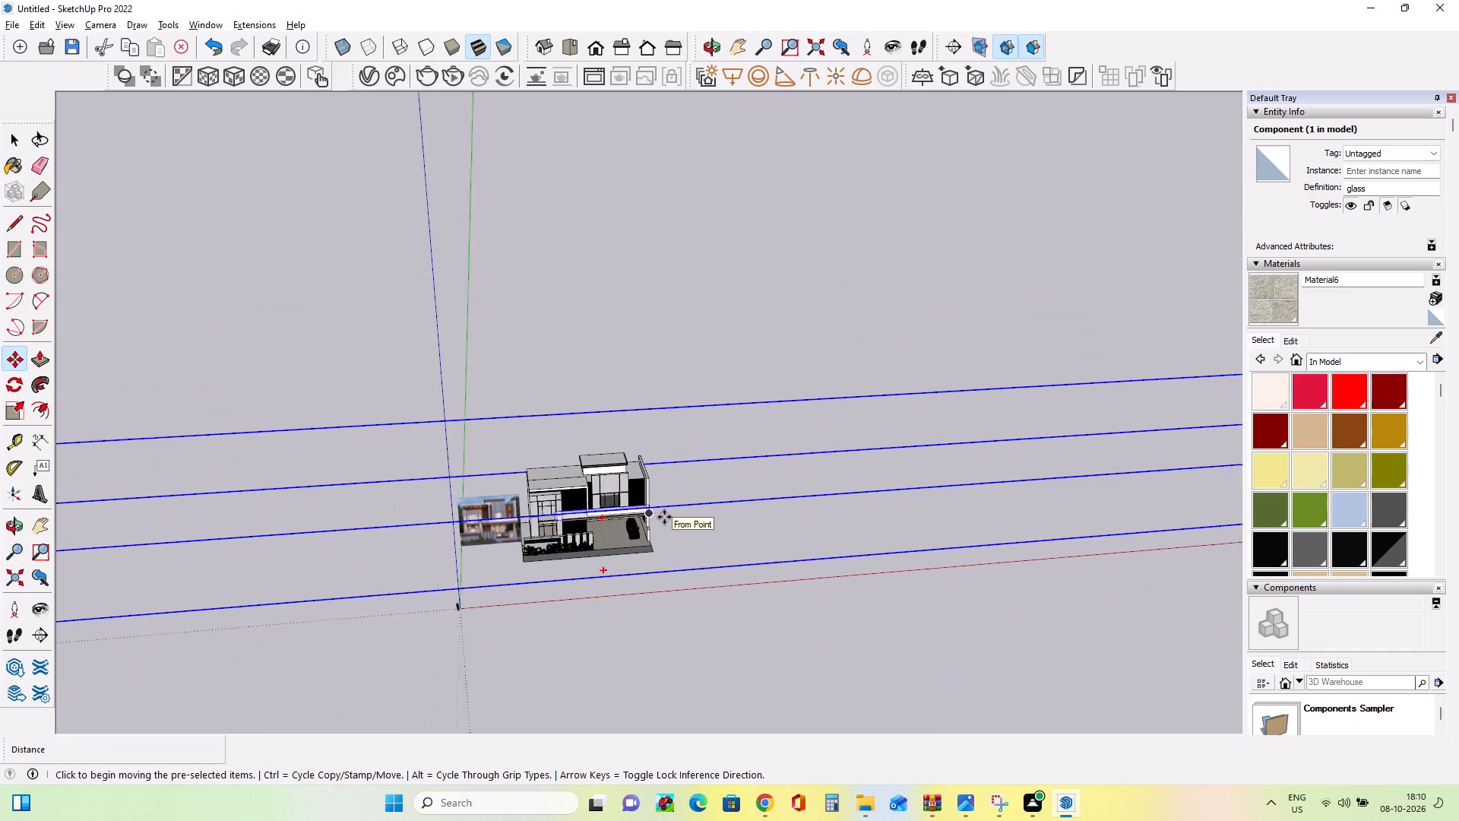
pyautogui.scroll(-18, 664, 517)
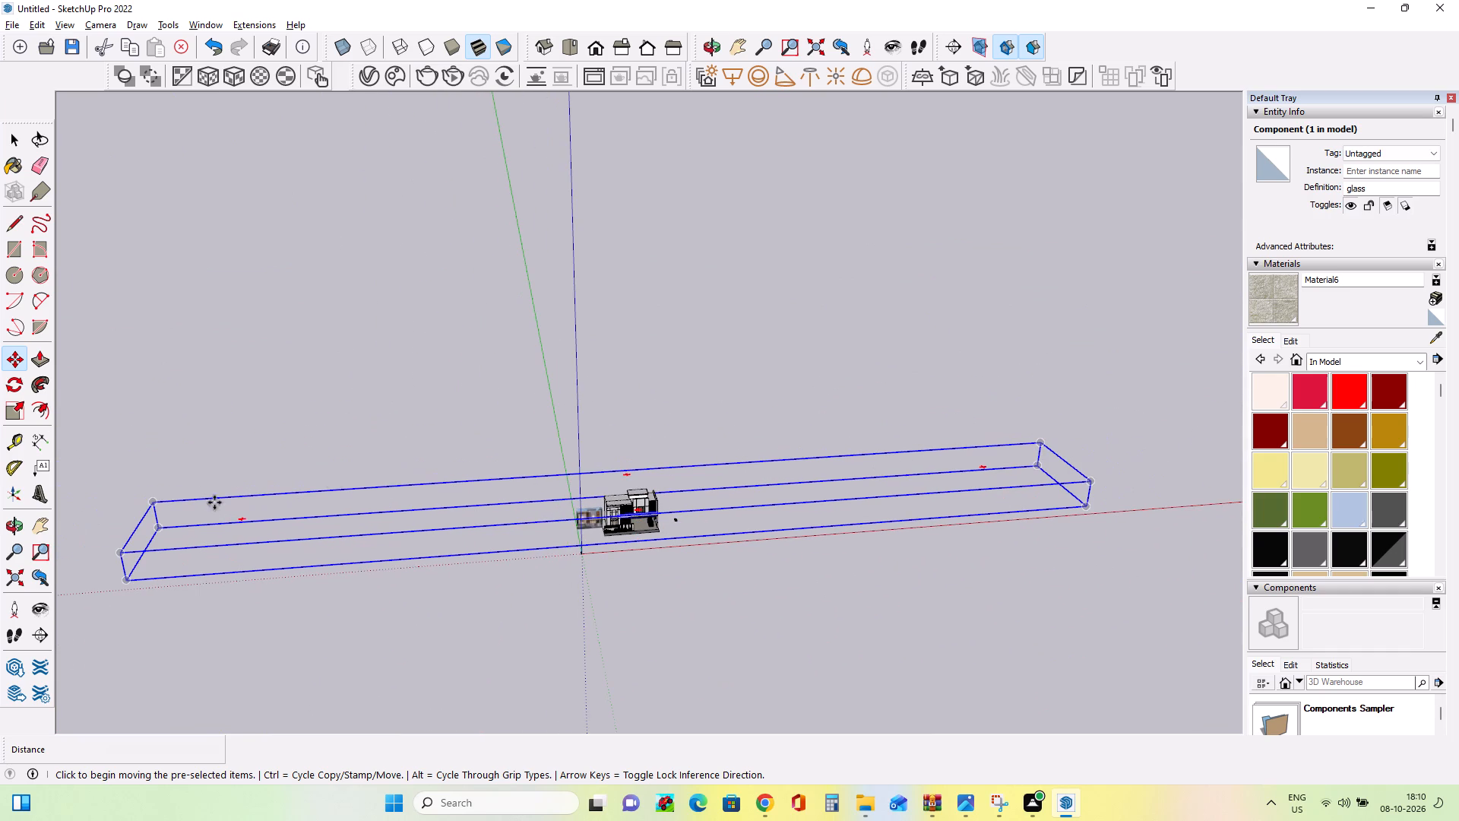
pyautogui.click(21, 414)
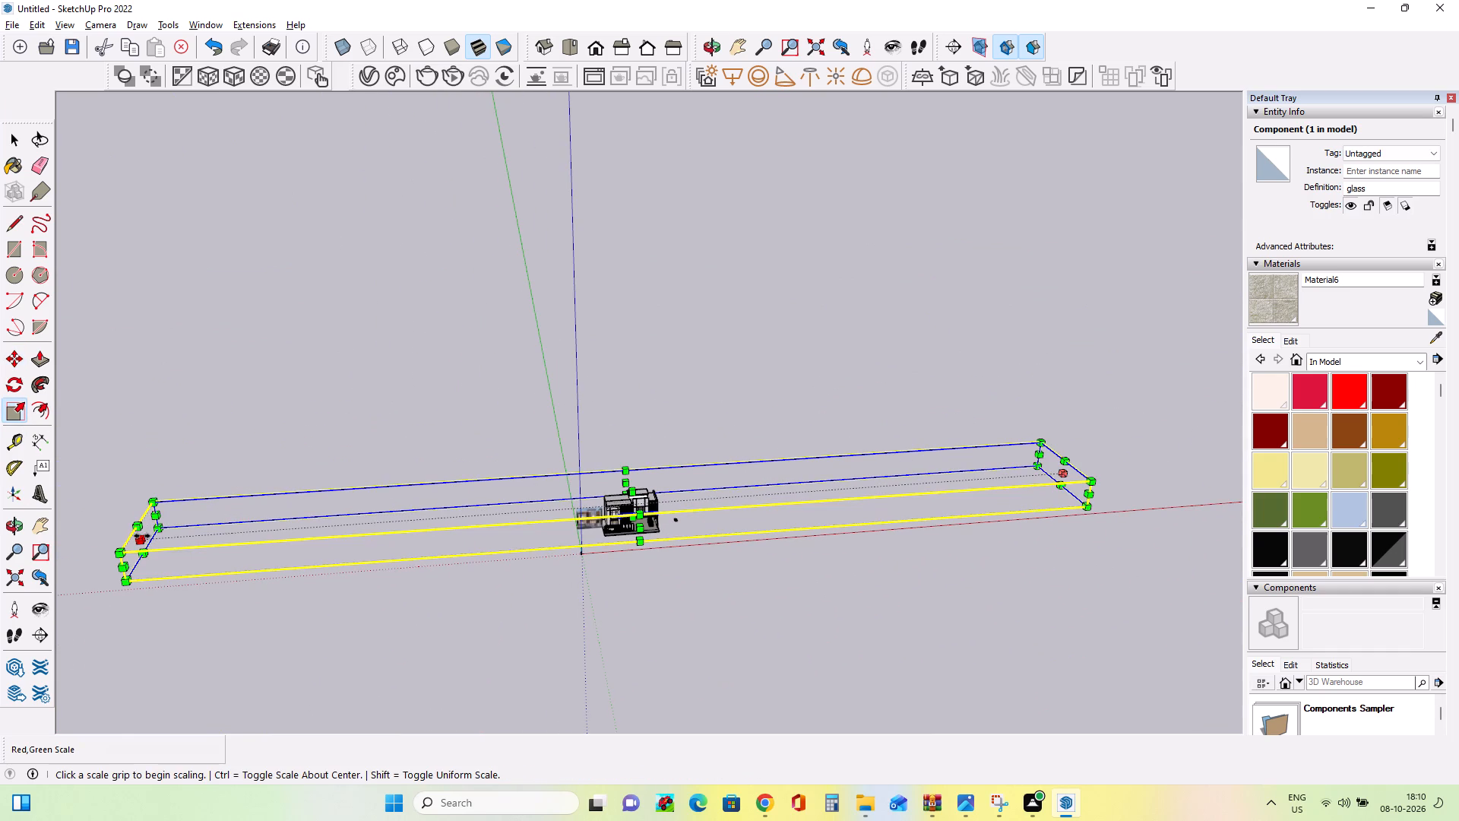
pyautogui.click(142, 536)
pyautogui.click(272, 550)
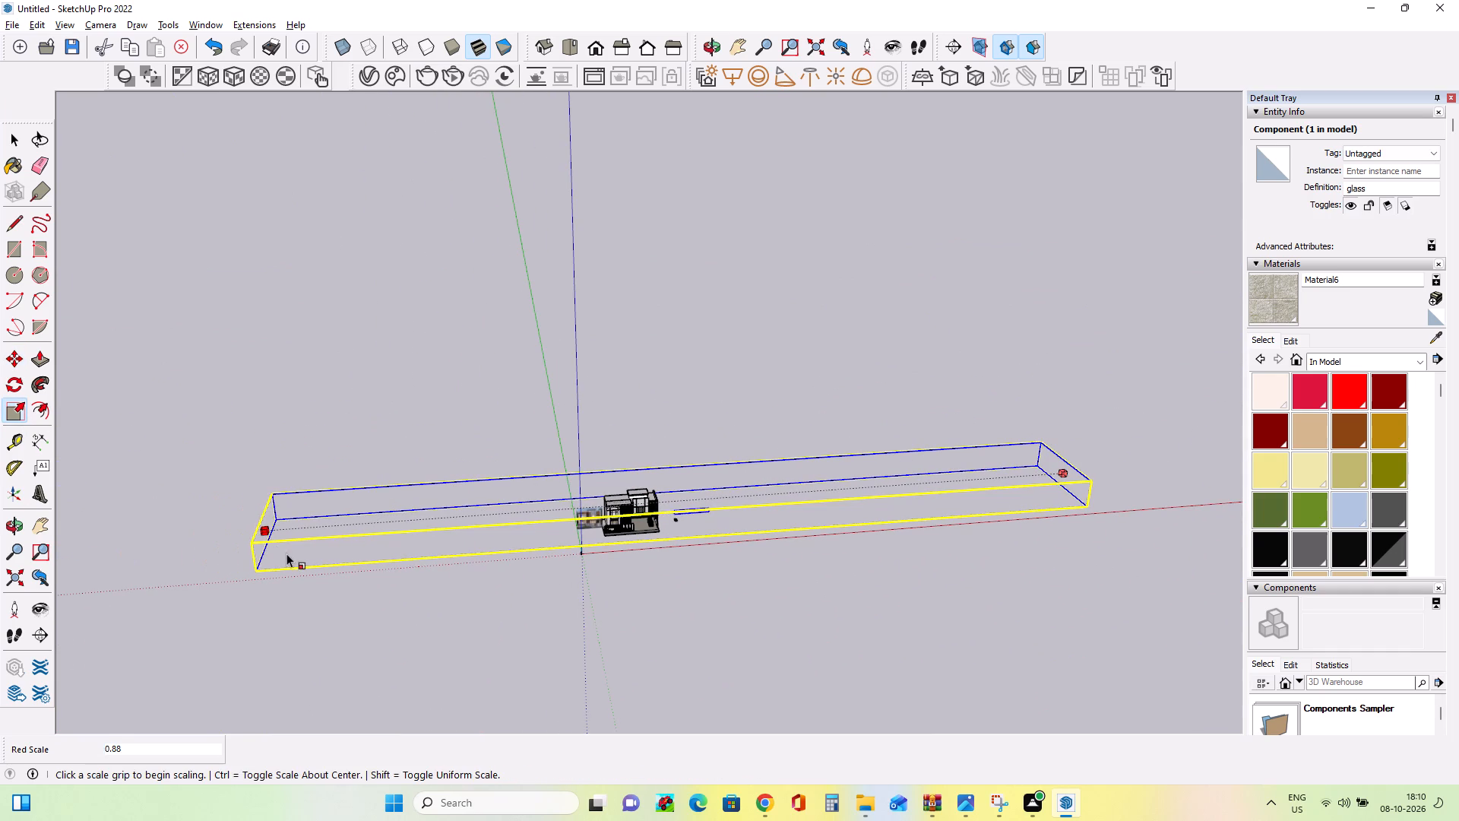
# Move the glass panel about 96' by its lower corner to the porch roof's front corner nearest the reference image.
pyautogui.scroll(5, 643, 528)
pyautogui.scroll(18, 612, 506)
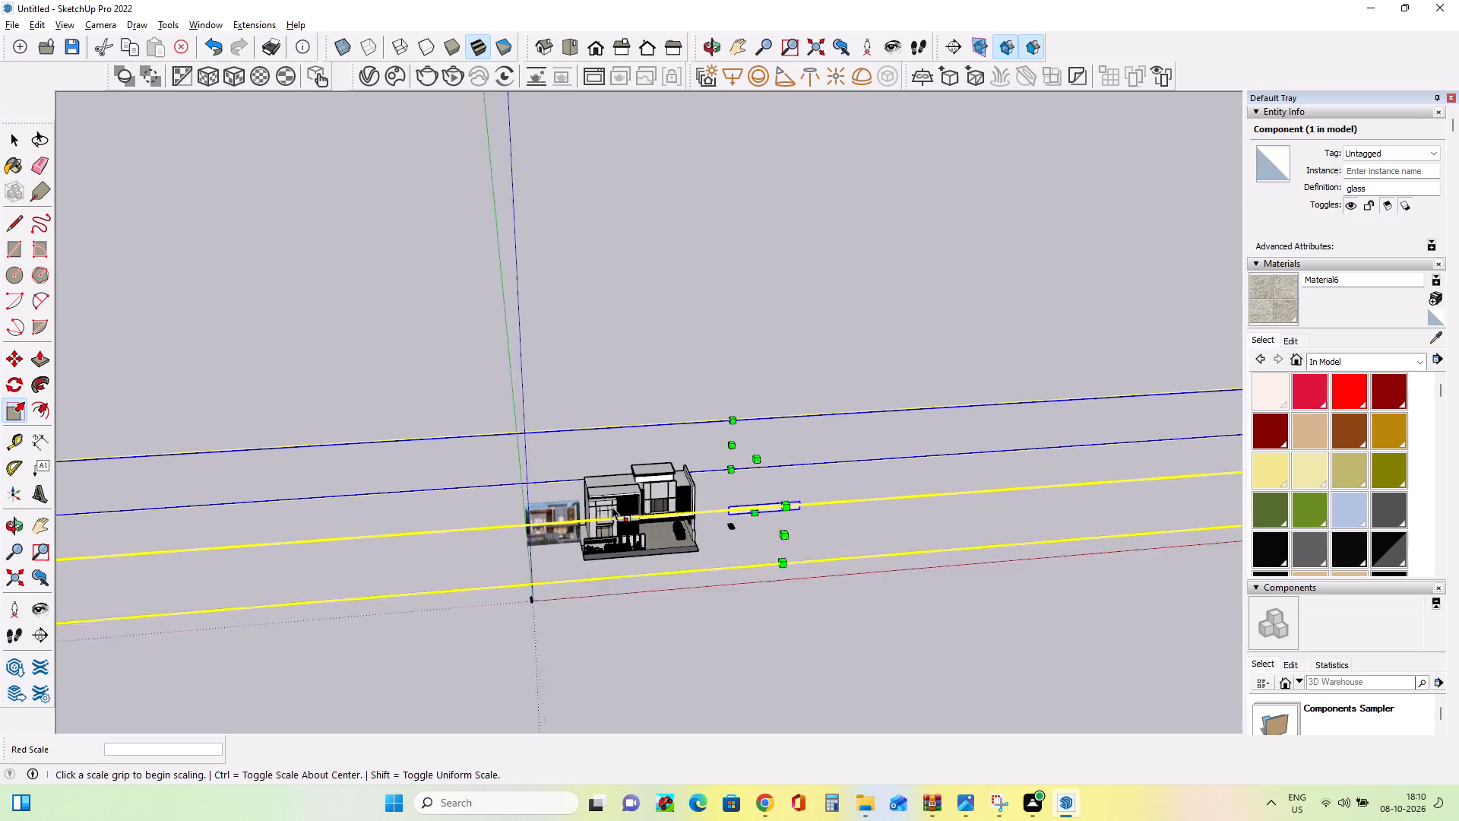
pyautogui.scroll(20, 612, 506)
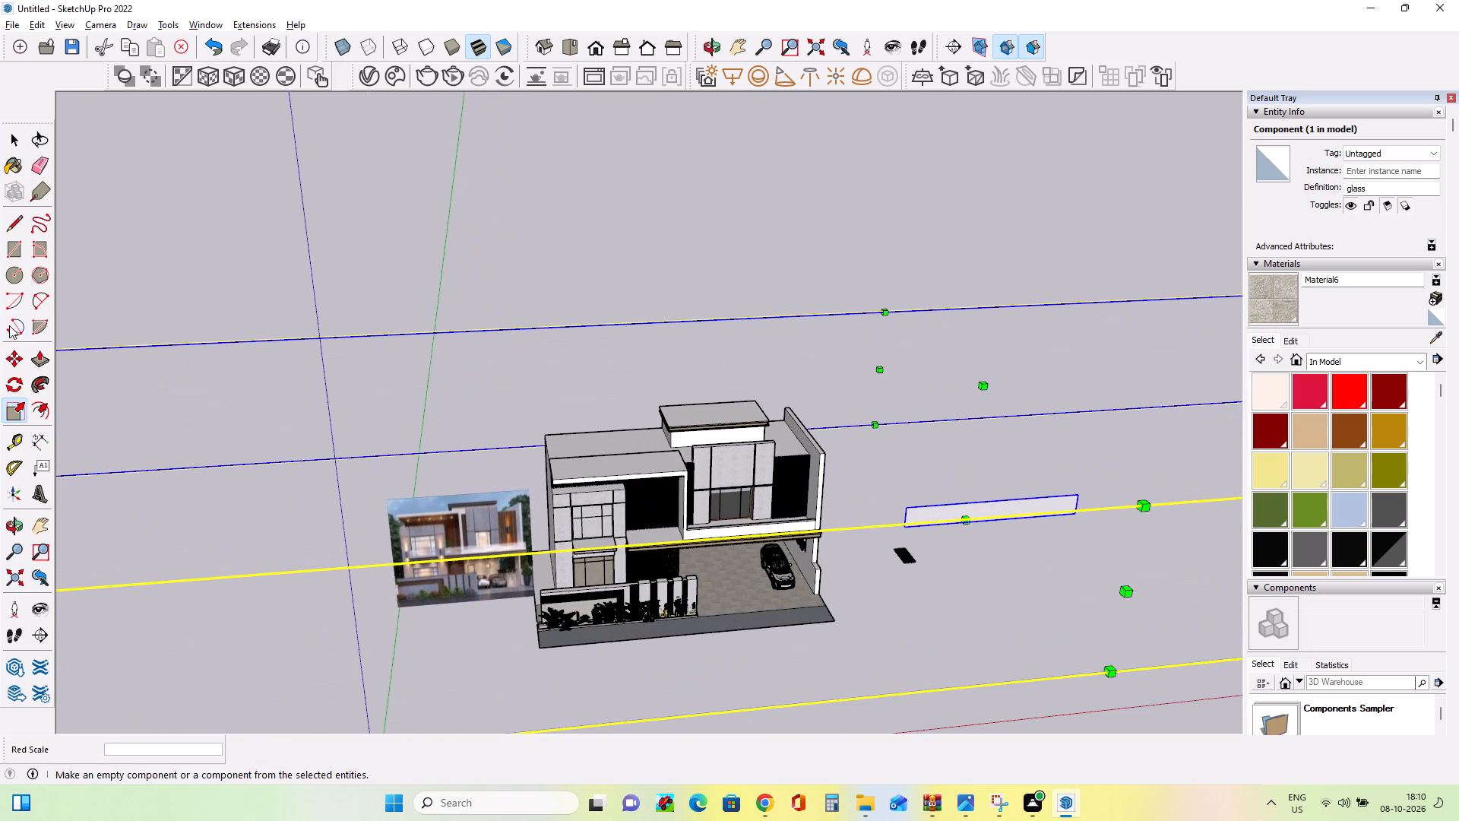
pyautogui.click(16, 364)
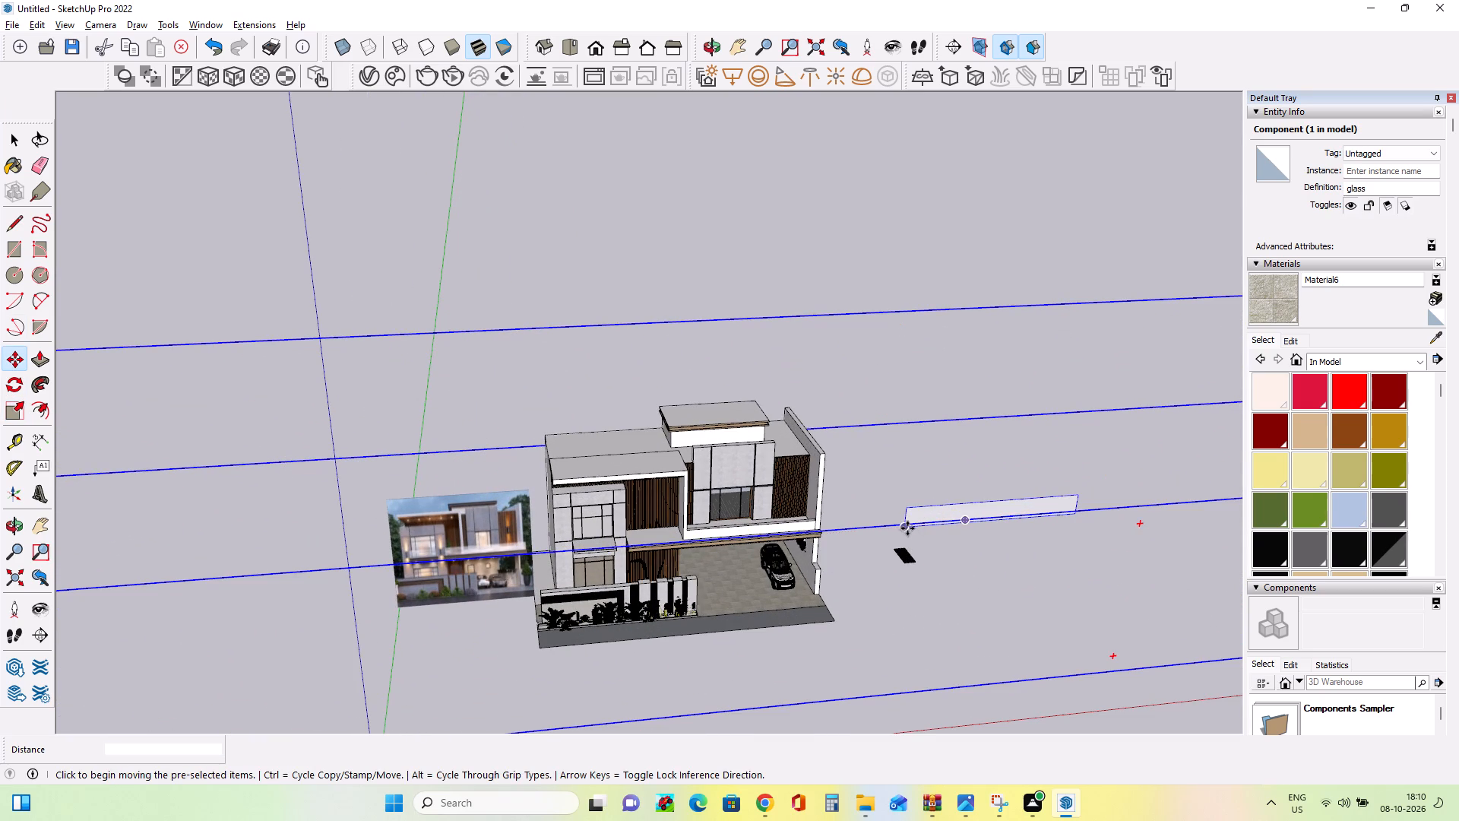
pyautogui.click(907, 528)
pyautogui.scroll(13, 692, 534)
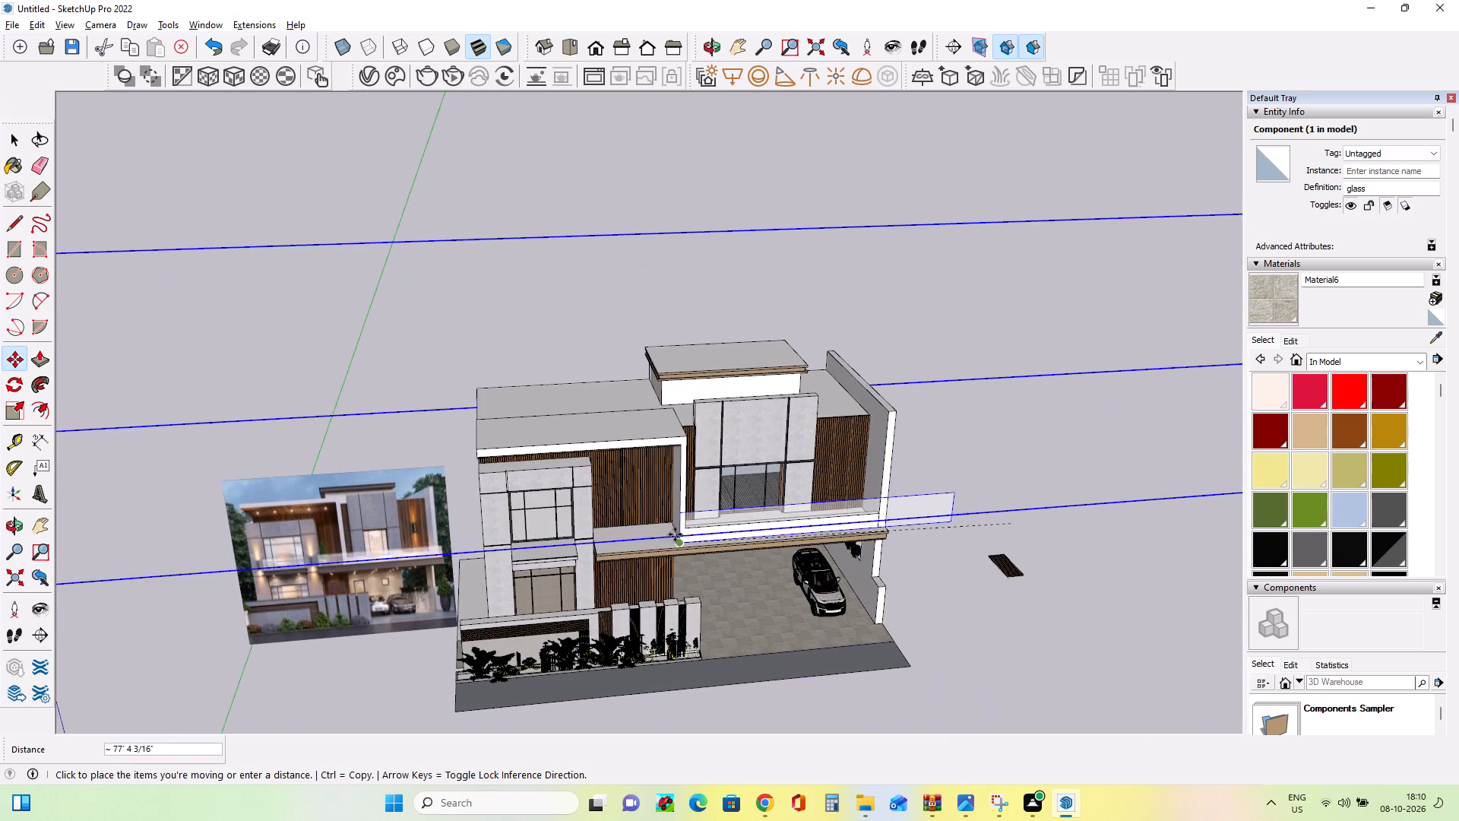
pyautogui.scroll(7, 675, 534)
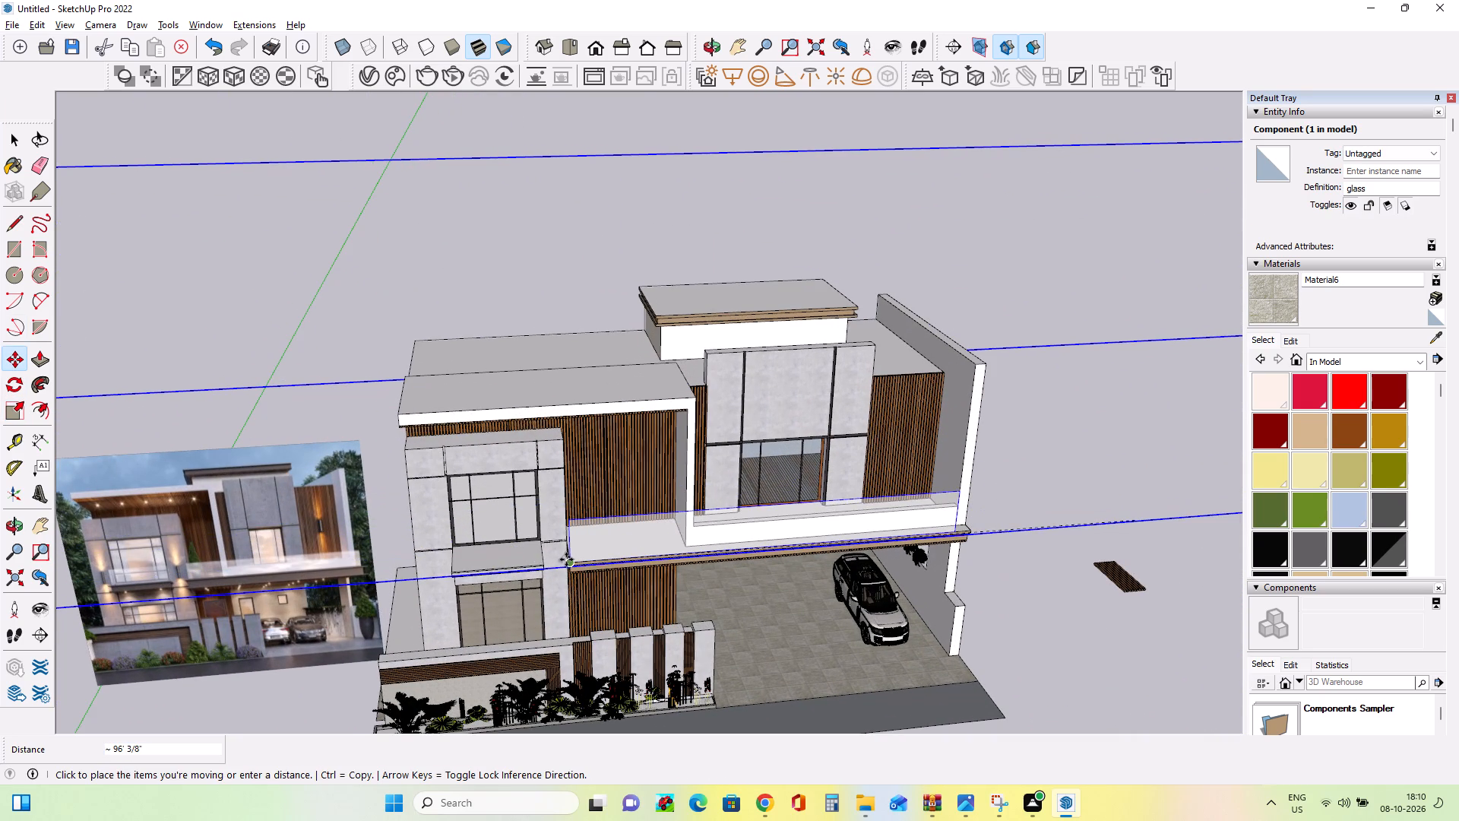
pyautogui.click(567, 559)
# Scale the glass component along the red axis by a factor of about 1.10, extending it toward the reference image side.
pyautogui.moveTo(802, 606); pyautogui.dragTo(730, 575, button='middle')
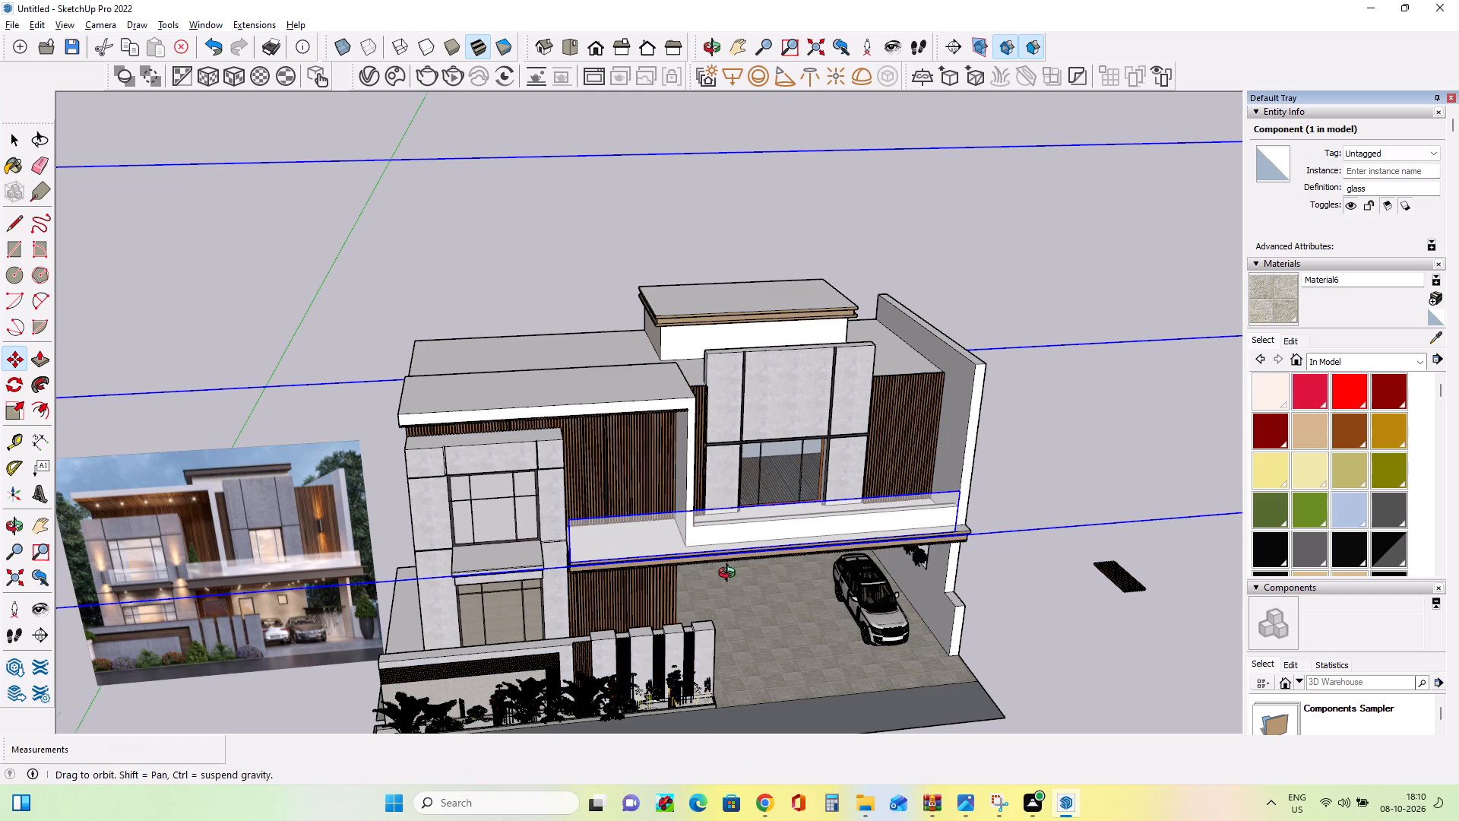
pyautogui.moveTo(730, 575); pyautogui.dragTo(689, 561, button='middle')
pyautogui.scroll(-18, 689, 561)
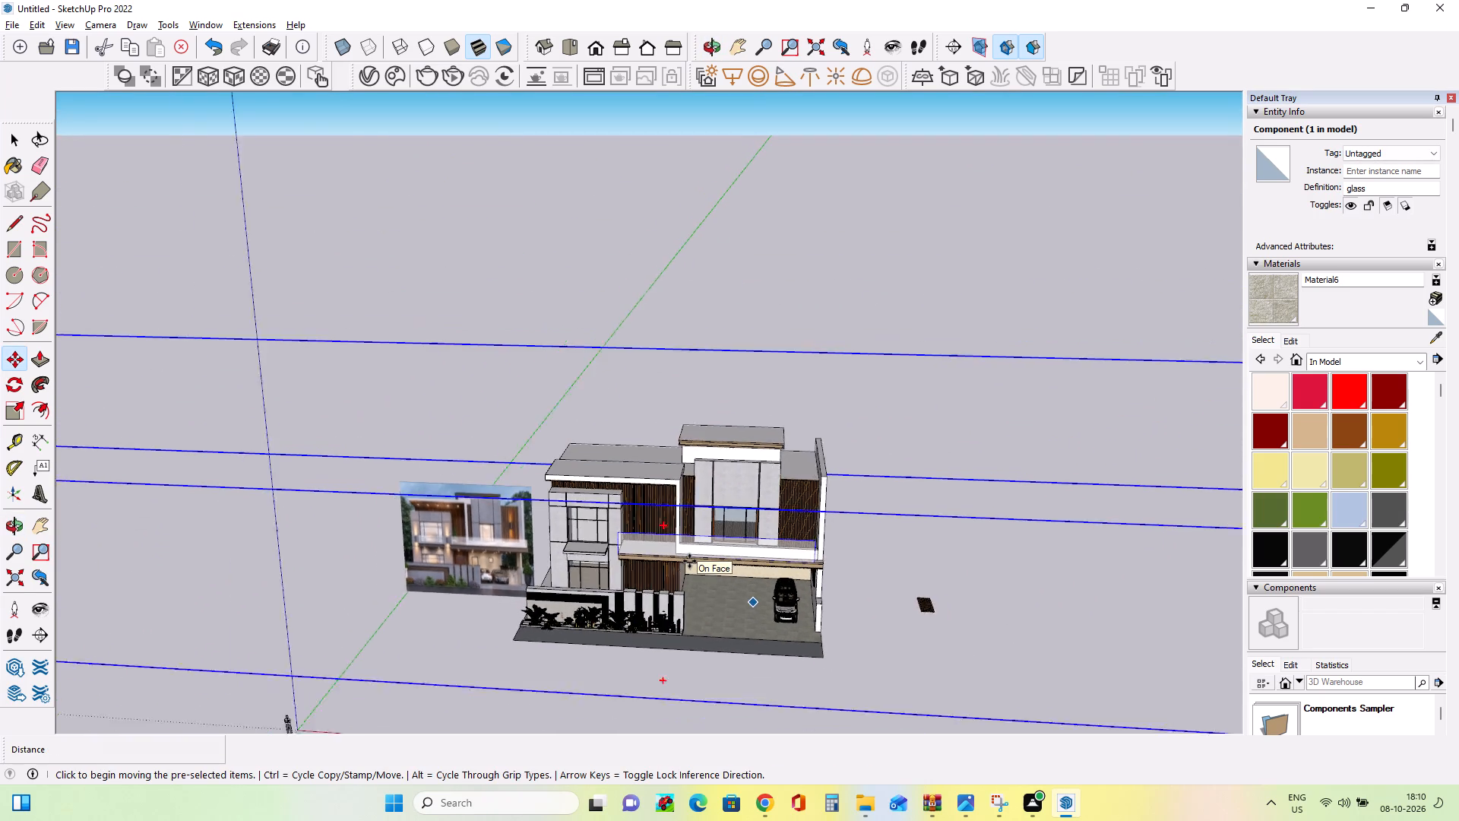
pyautogui.scroll(-3, 689, 561)
pyautogui.scroll(-20, 689, 561)
pyautogui.scroll(-2, 689, 561)
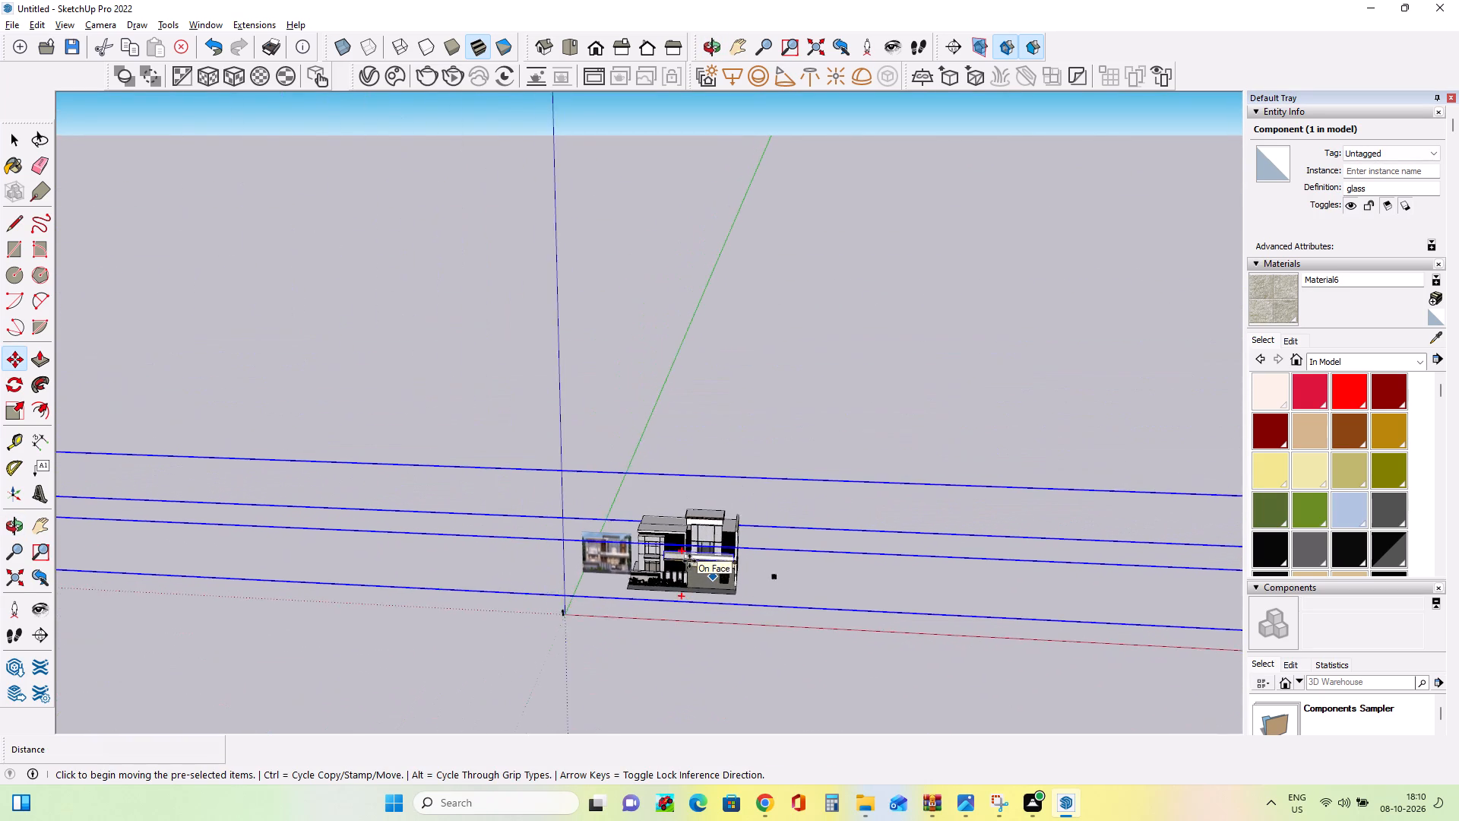
pyautogui.scroll(-11, 689, 561)
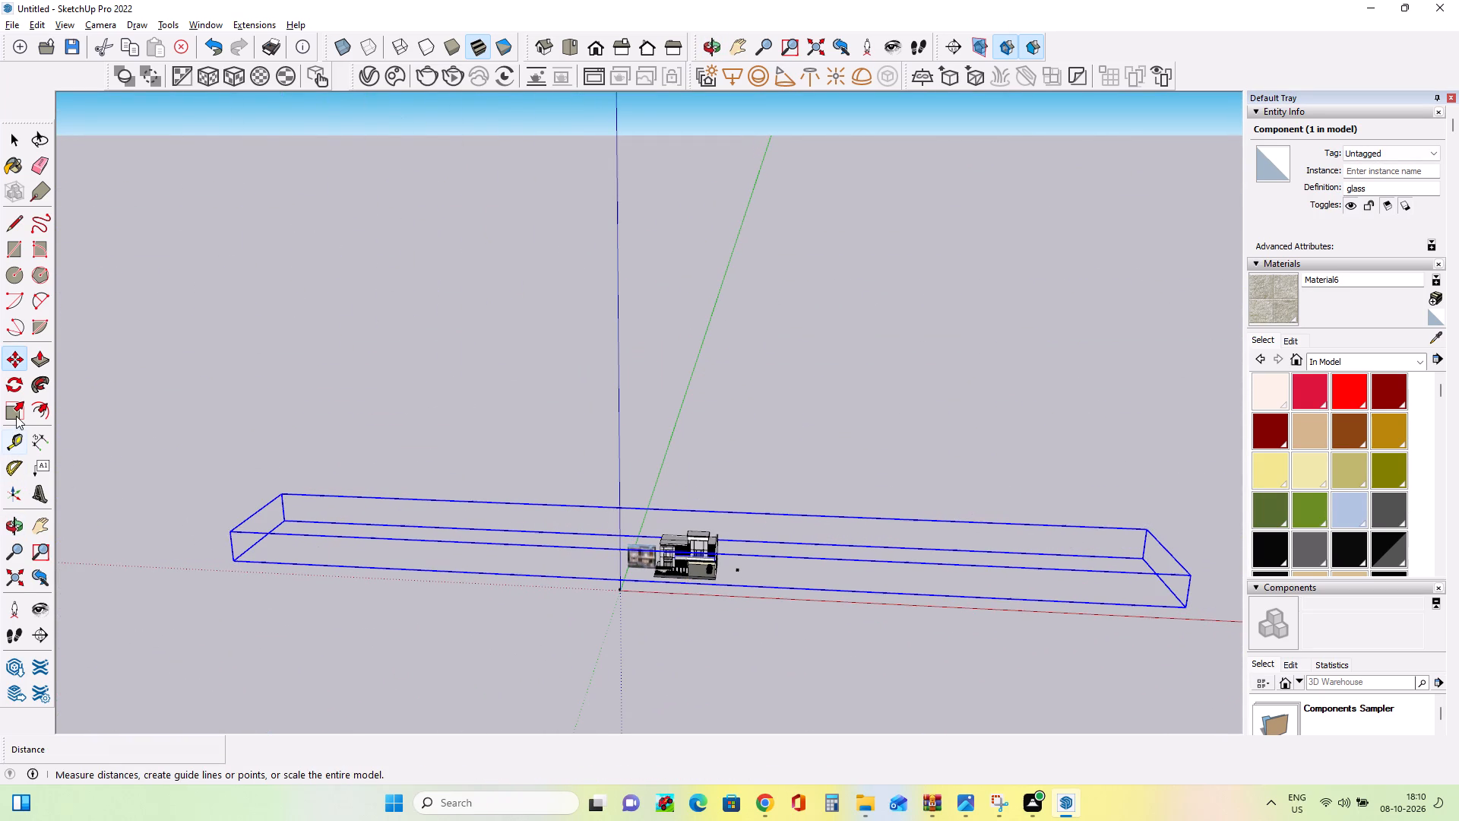
pyautogui.click(16, 416)
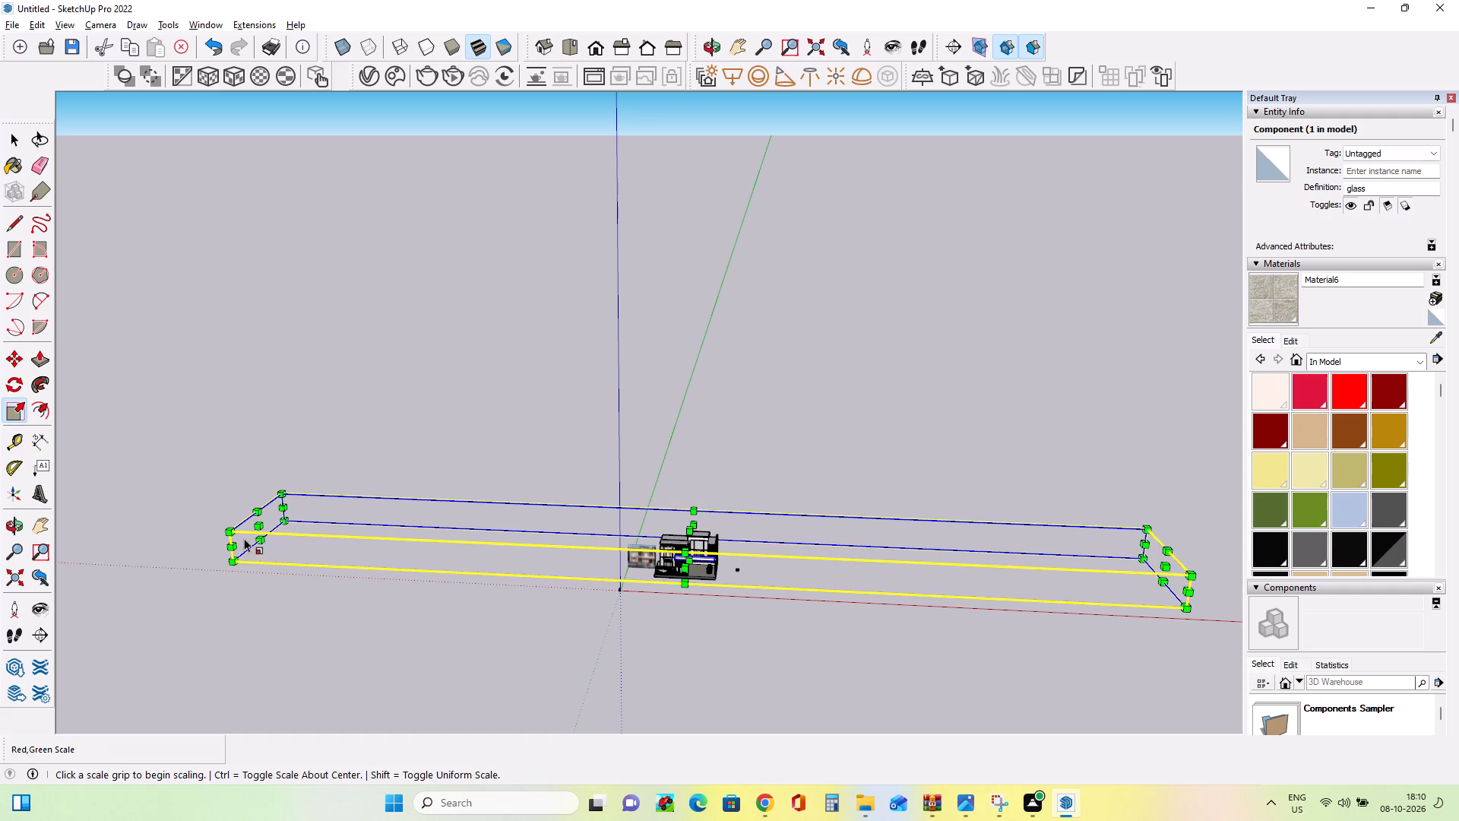
pyautogui.click(256, 528)
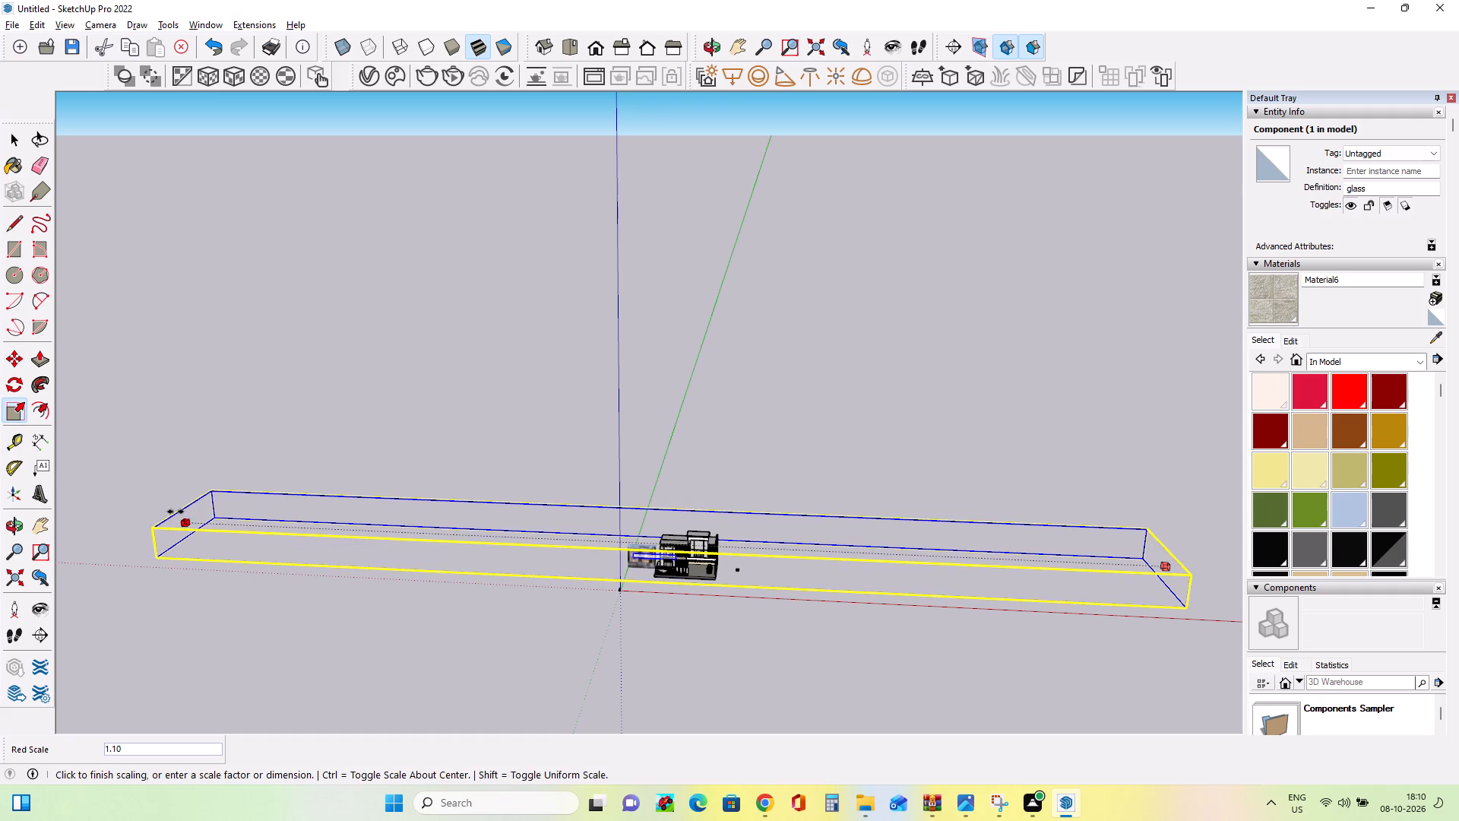
pyautogui.click(166, 512)
# Move the glass panel by its lower corner nearest the house to the porch roof's front corner beside the tall side wall.
pyautogui.scroll(5, 659, 559)
pyautogui.scroll(-1, 660, 558)
pyautogui.scroll(3, 660, 558)
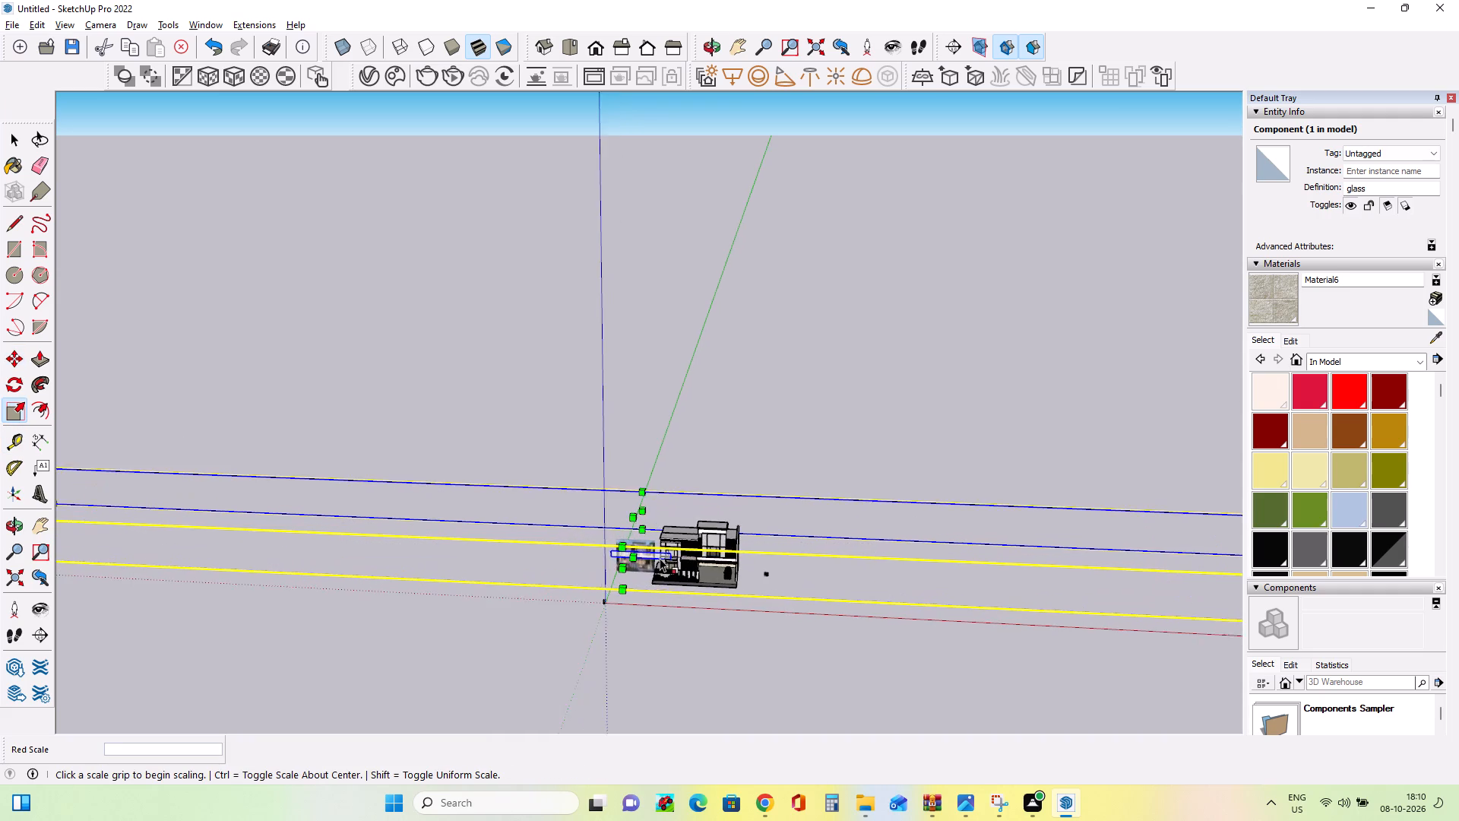
pyautogui.scroll(20, 660, 558)
pyautogui.scroll(9, 660, 558)
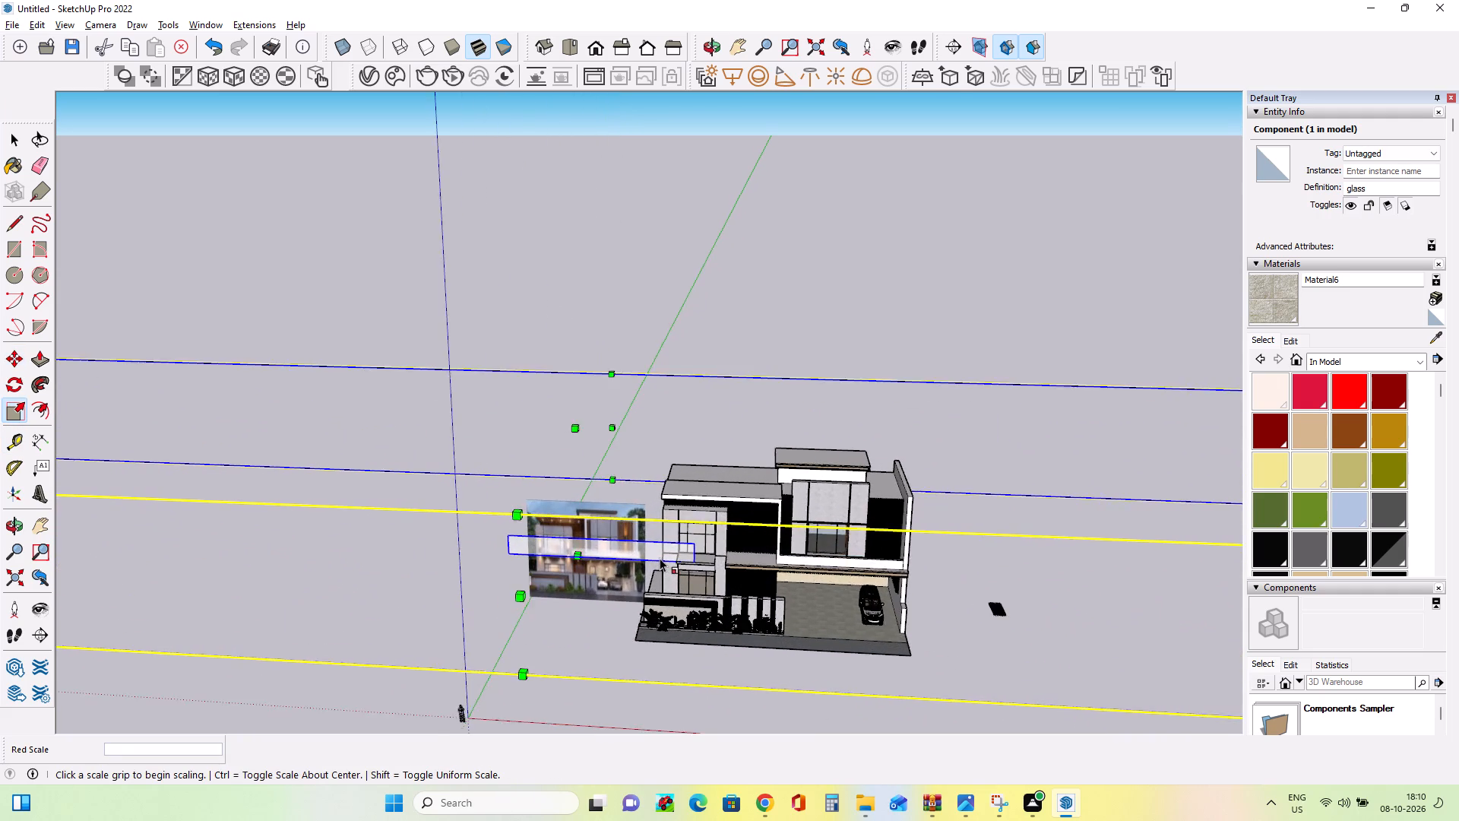
pyautogui.scroll(10, 660, 558)
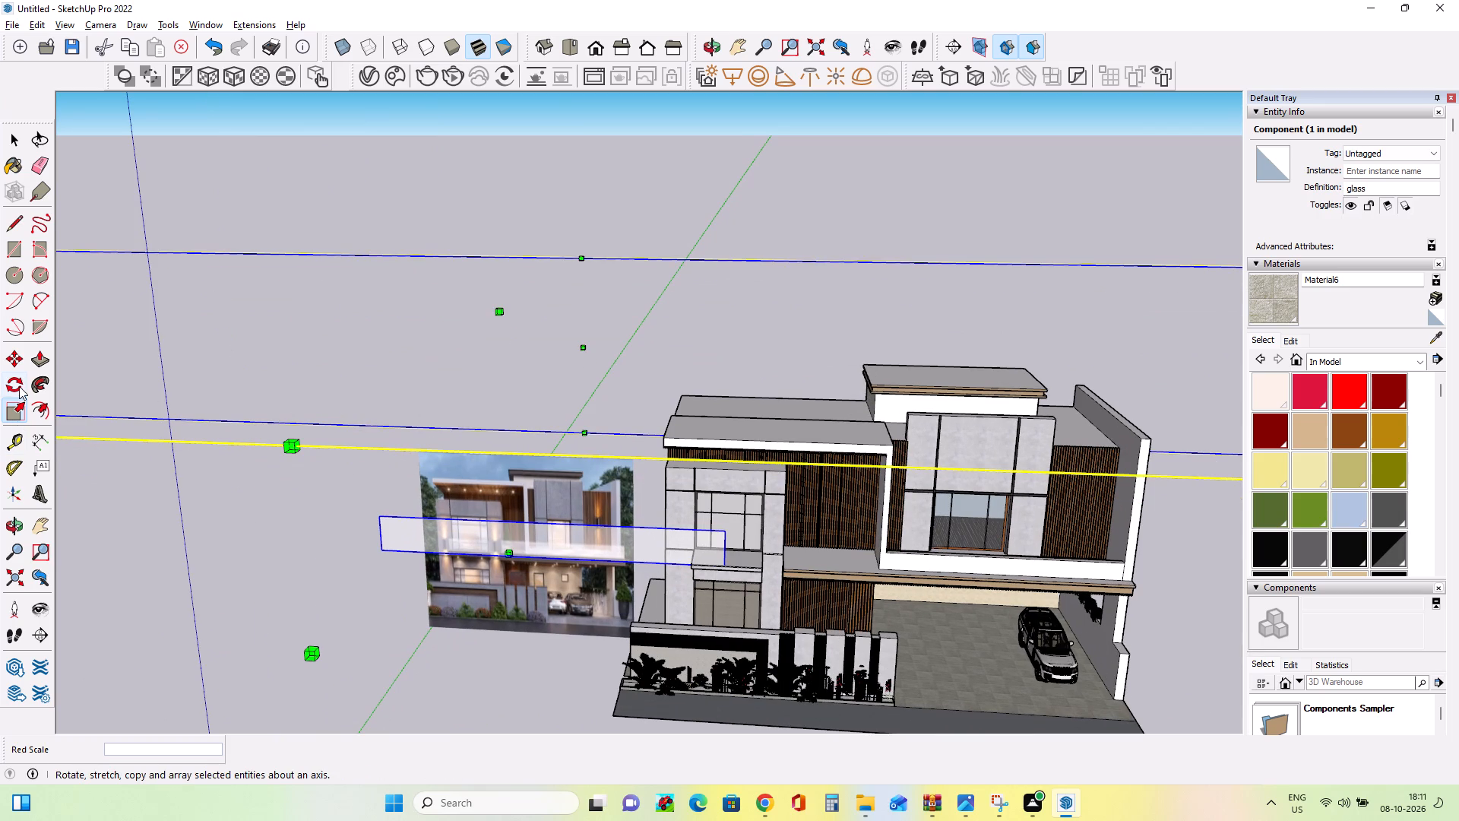
pyautogui.click(15, 360)
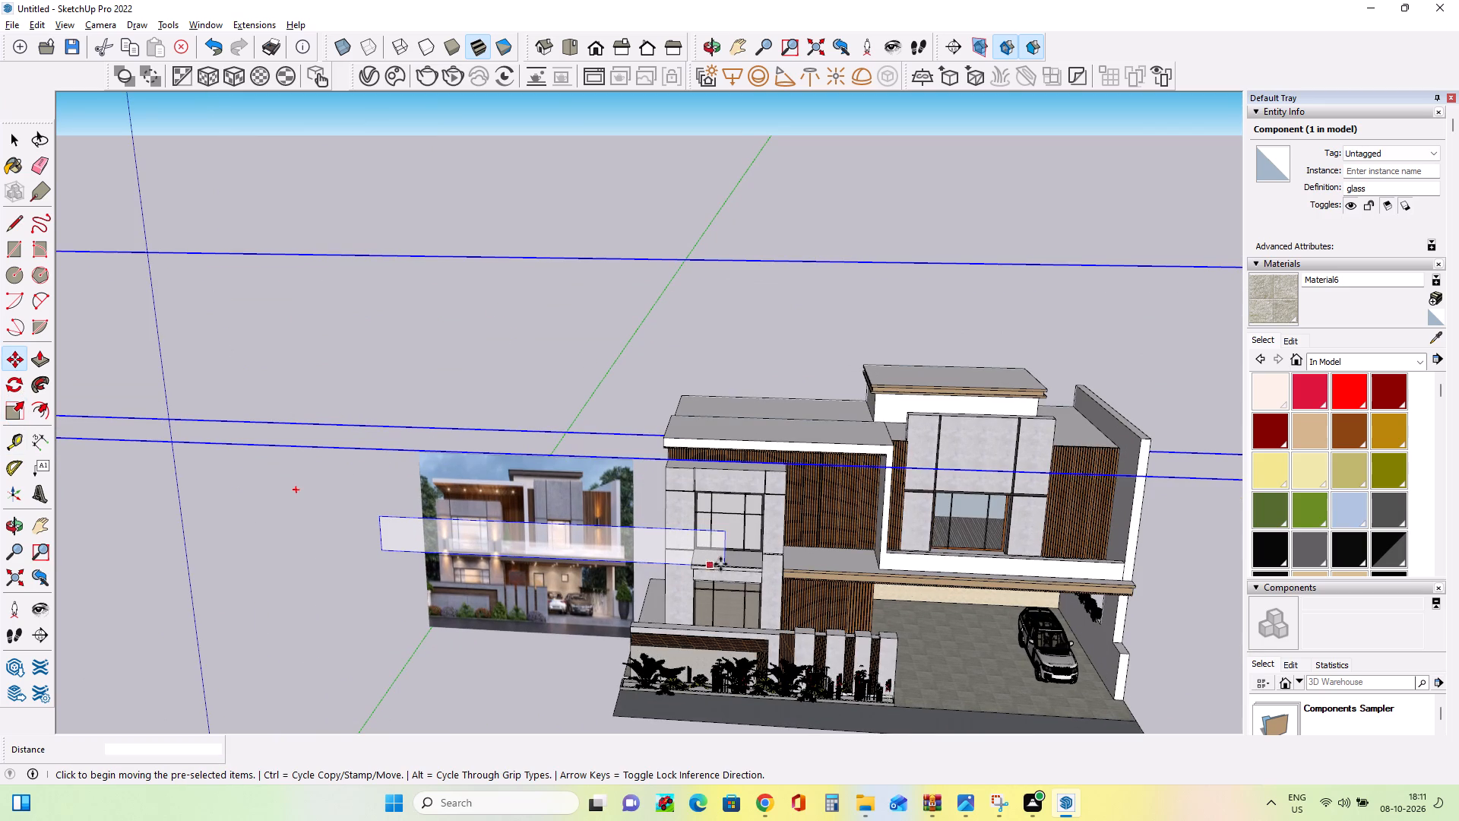
pyautogui.click(721, 564)
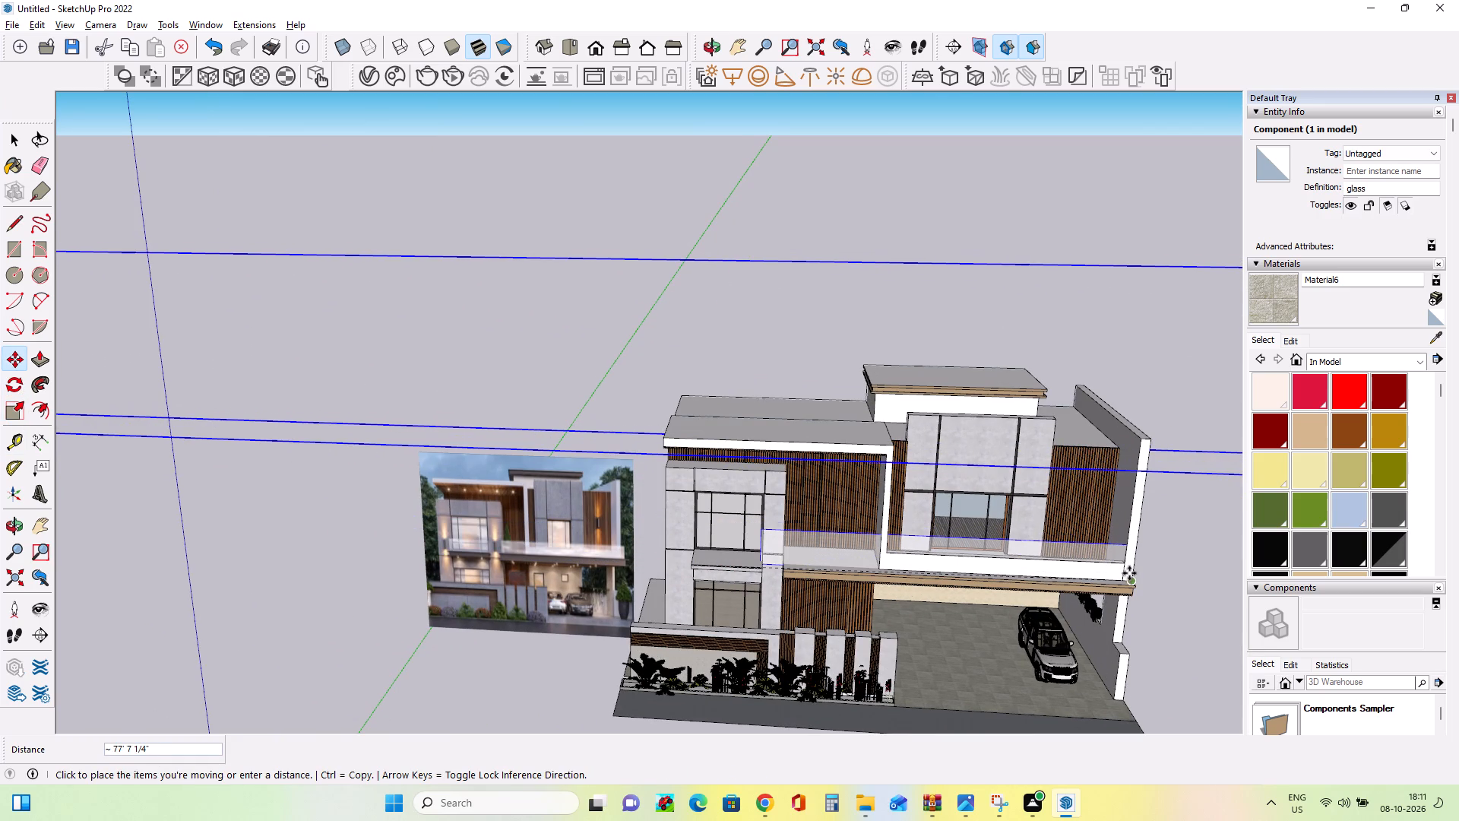
pyautogui.scroll(4, 1126, 590)
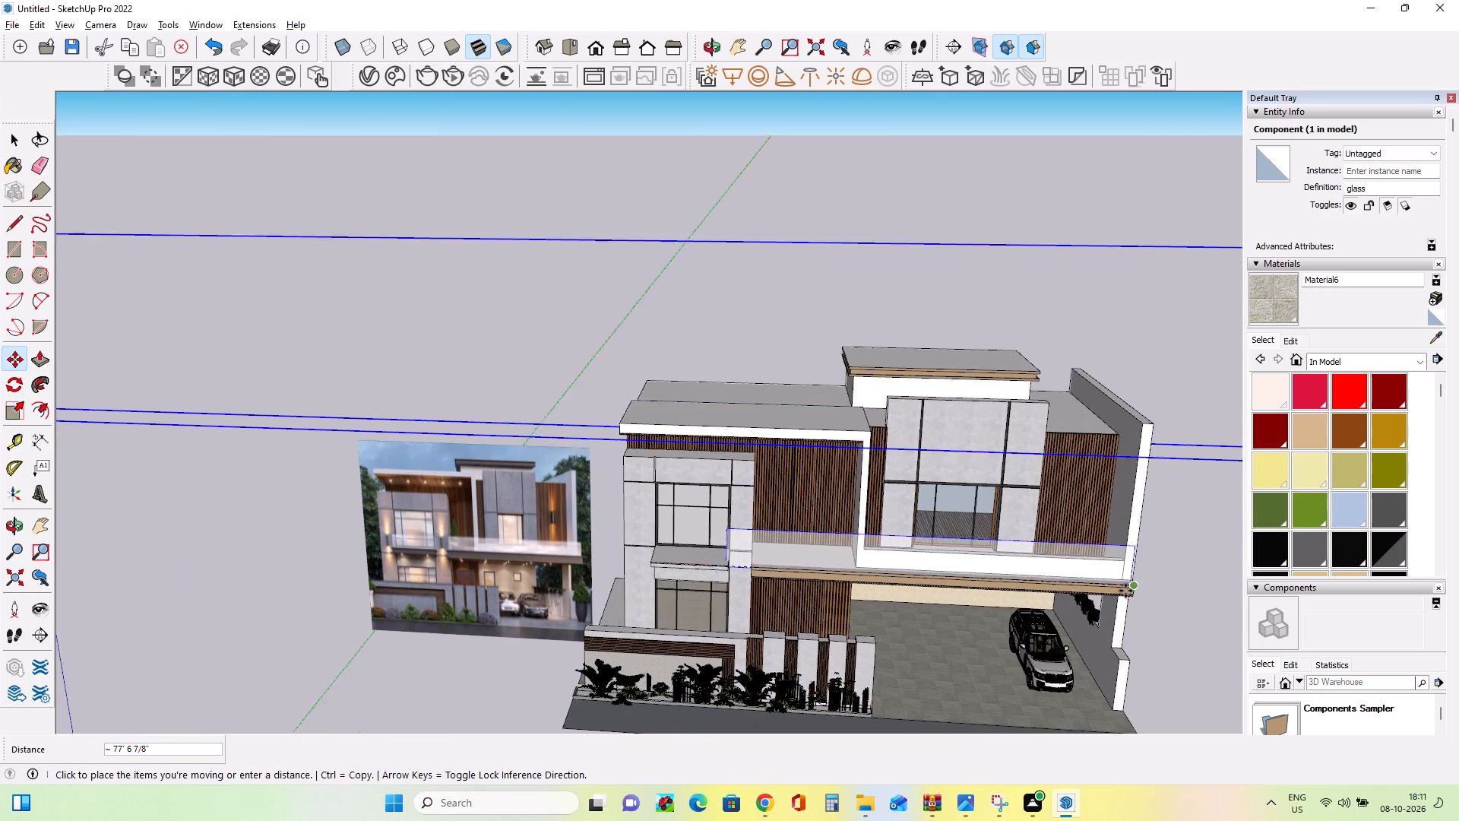
pyautogui.scroll(3, 1125, 591)
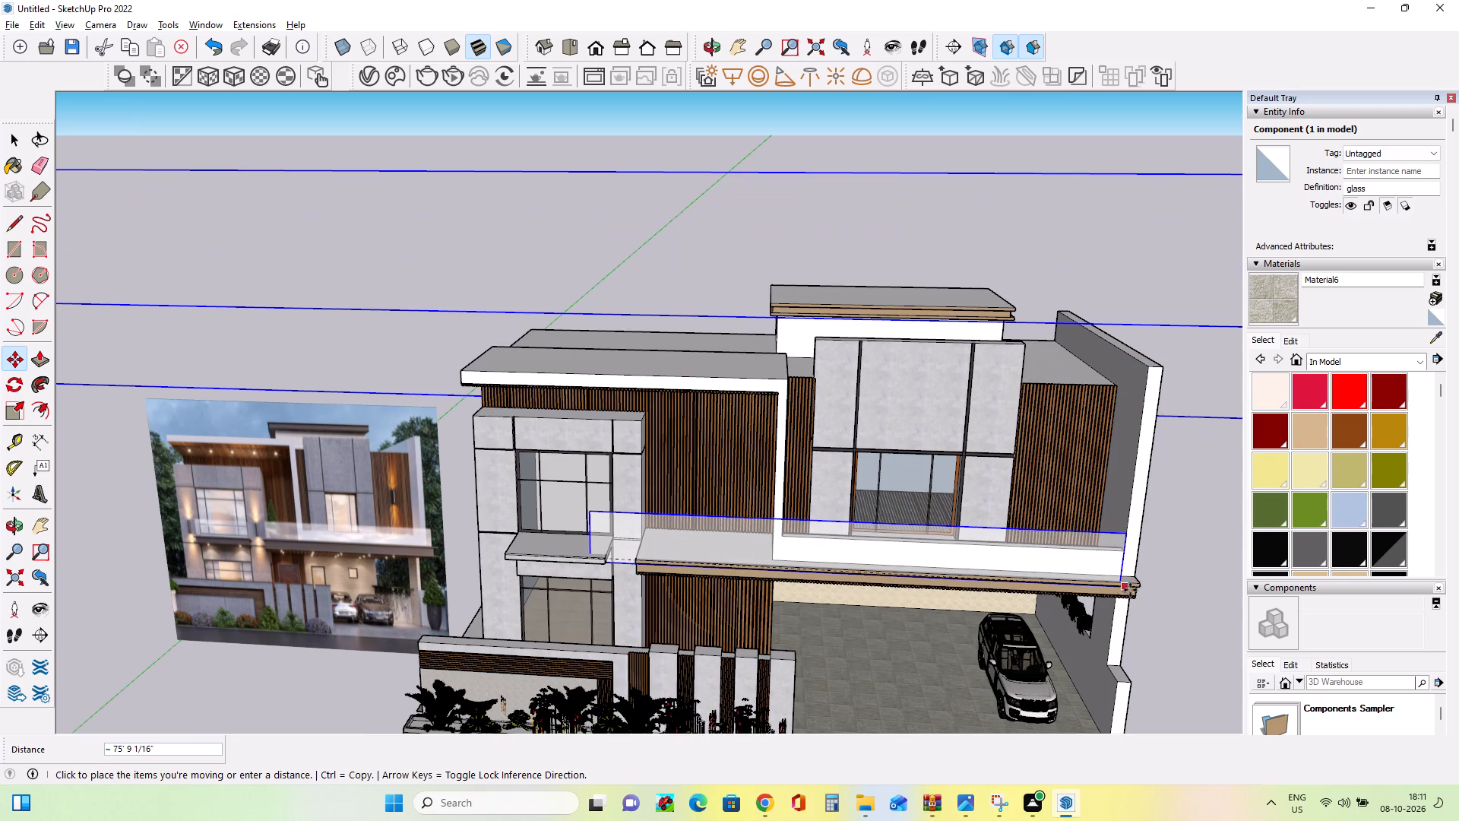
pyautogui.click(1143, 585)
pyautogui.scroll(-5, 755, 625)
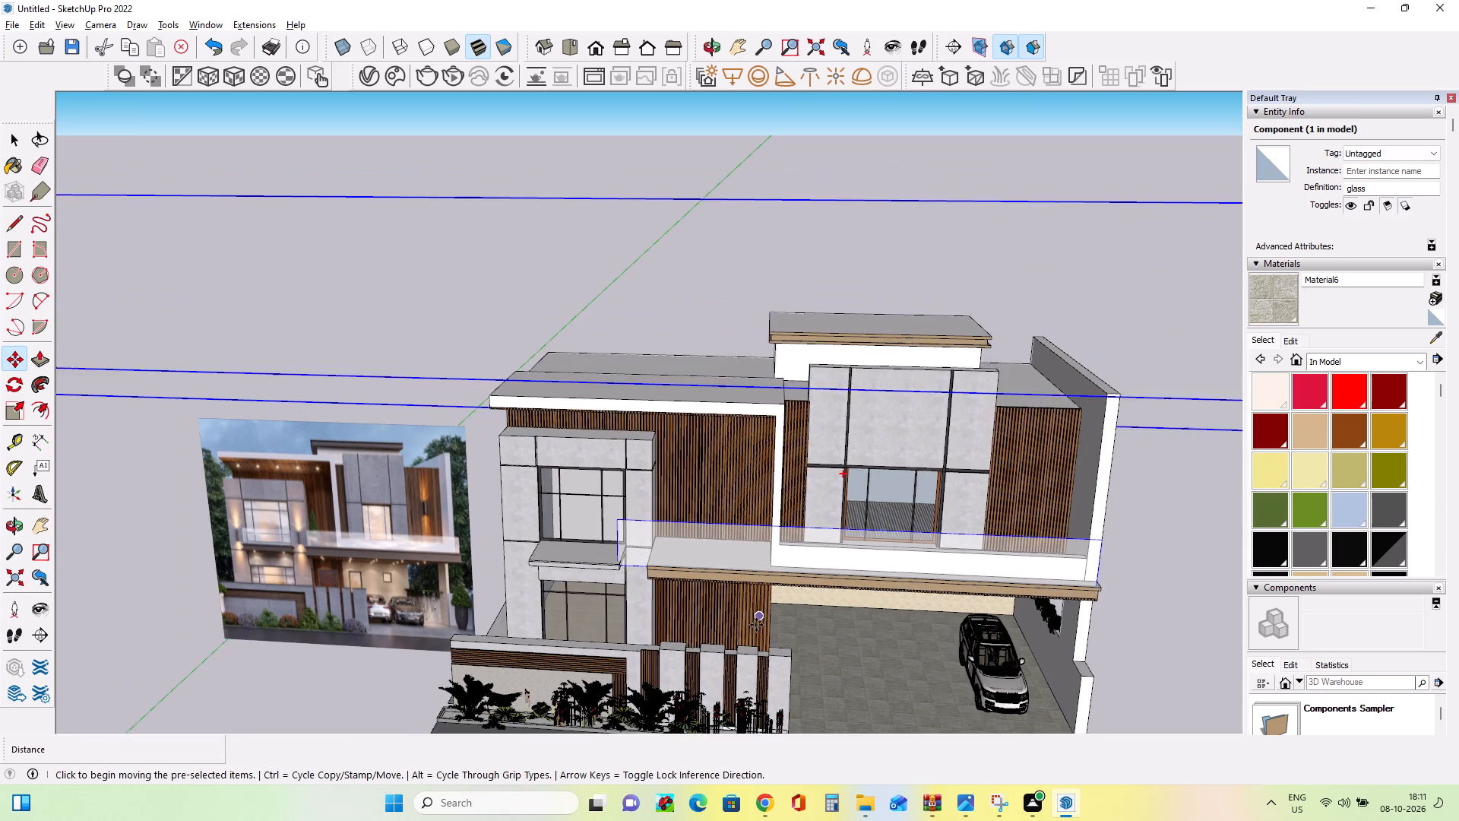
# Scale the glass component along the red axis from its end on the reference image side, shortening it slightly.
pyautogui.scroll(-20, 756, 625)
pyautogui.scroll(-9, 756, 625)
pyautogui.scroll(1, 756, 625)
pyautogui.scroll(-2, 756, 625)
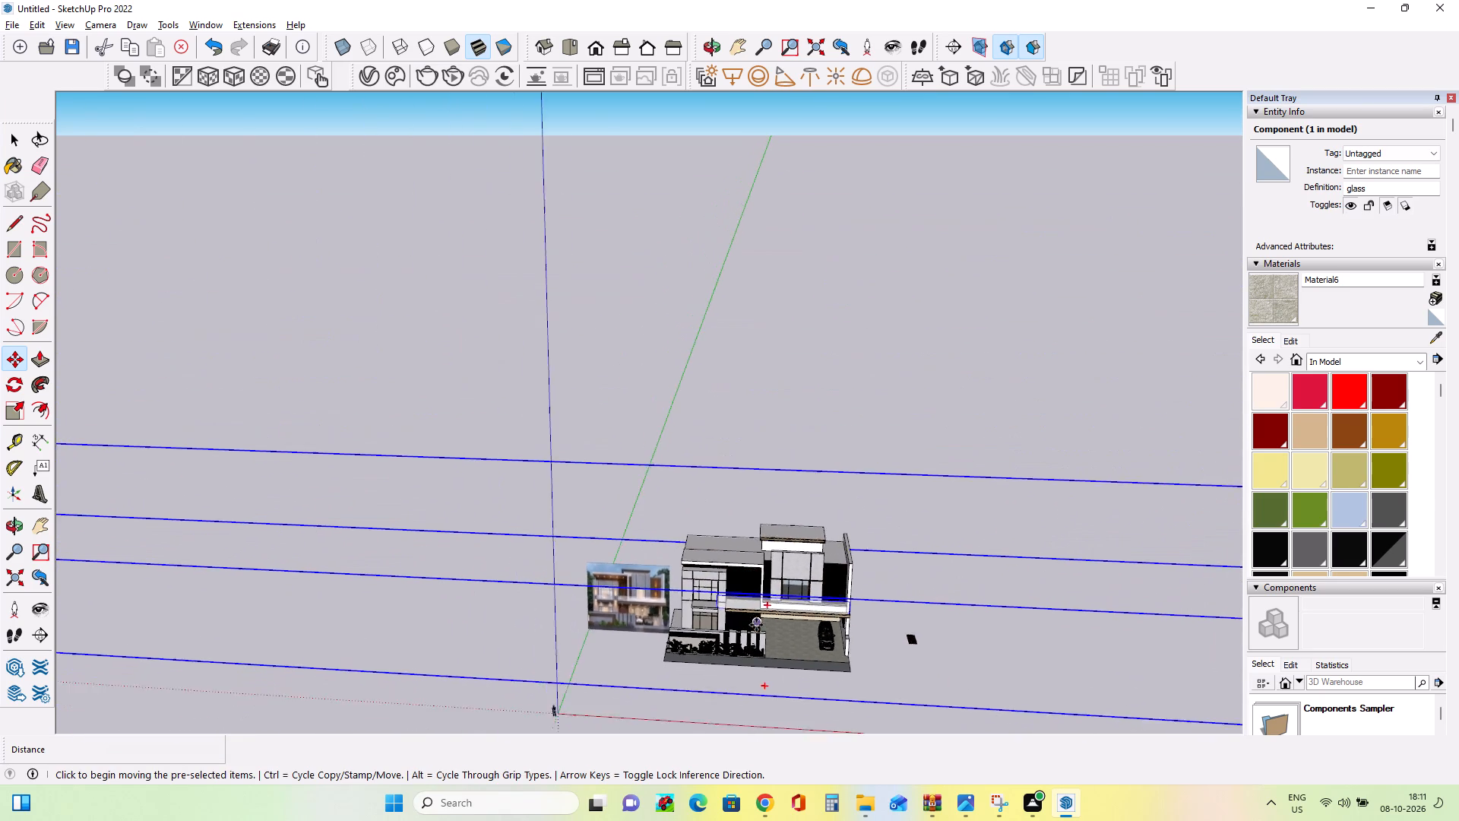
pyautogui.scroll(-15, 756, 625)
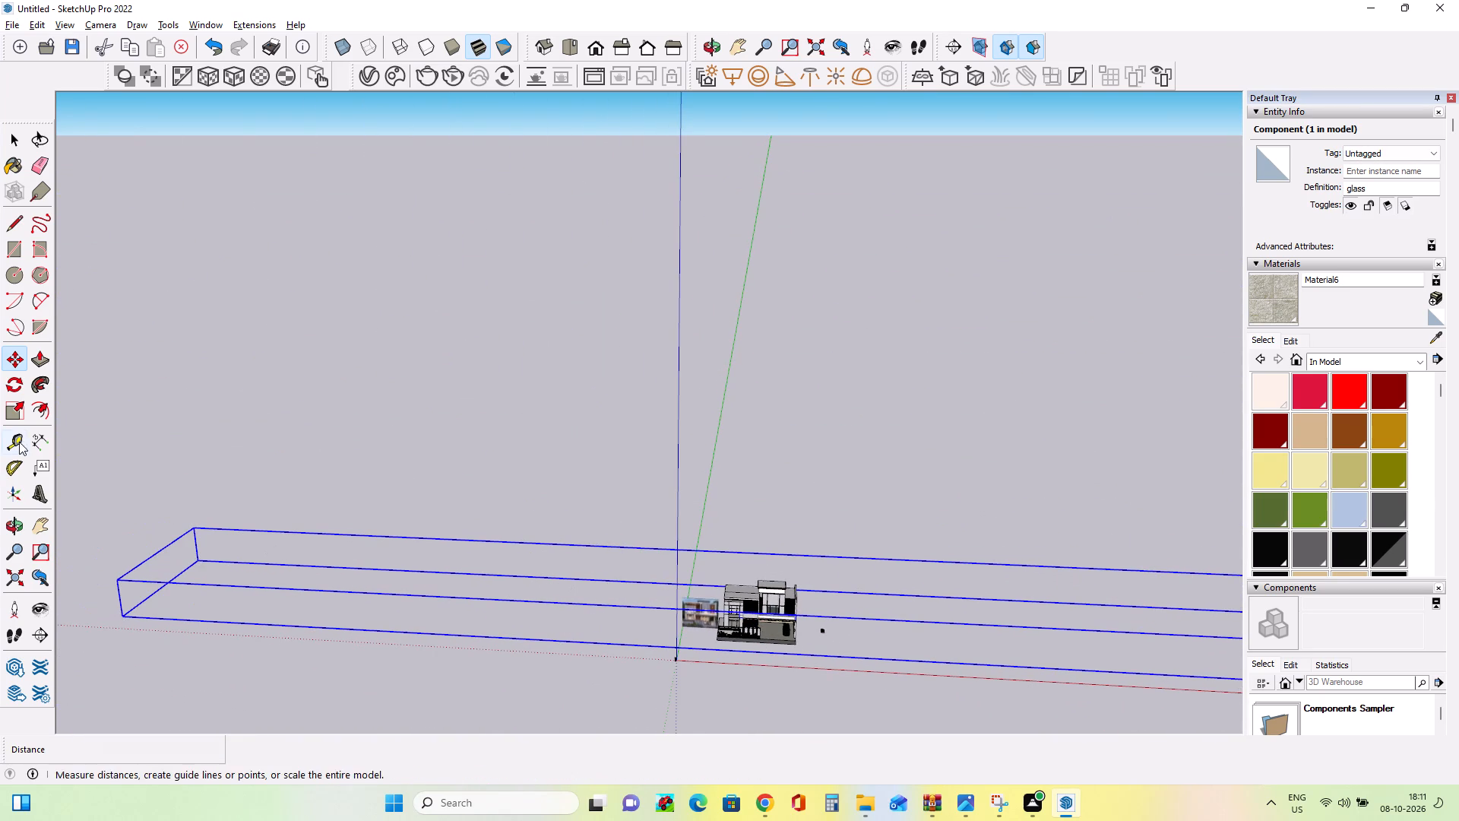
pyautogui.click(14, 415)
pyautogui.click(161, 563)
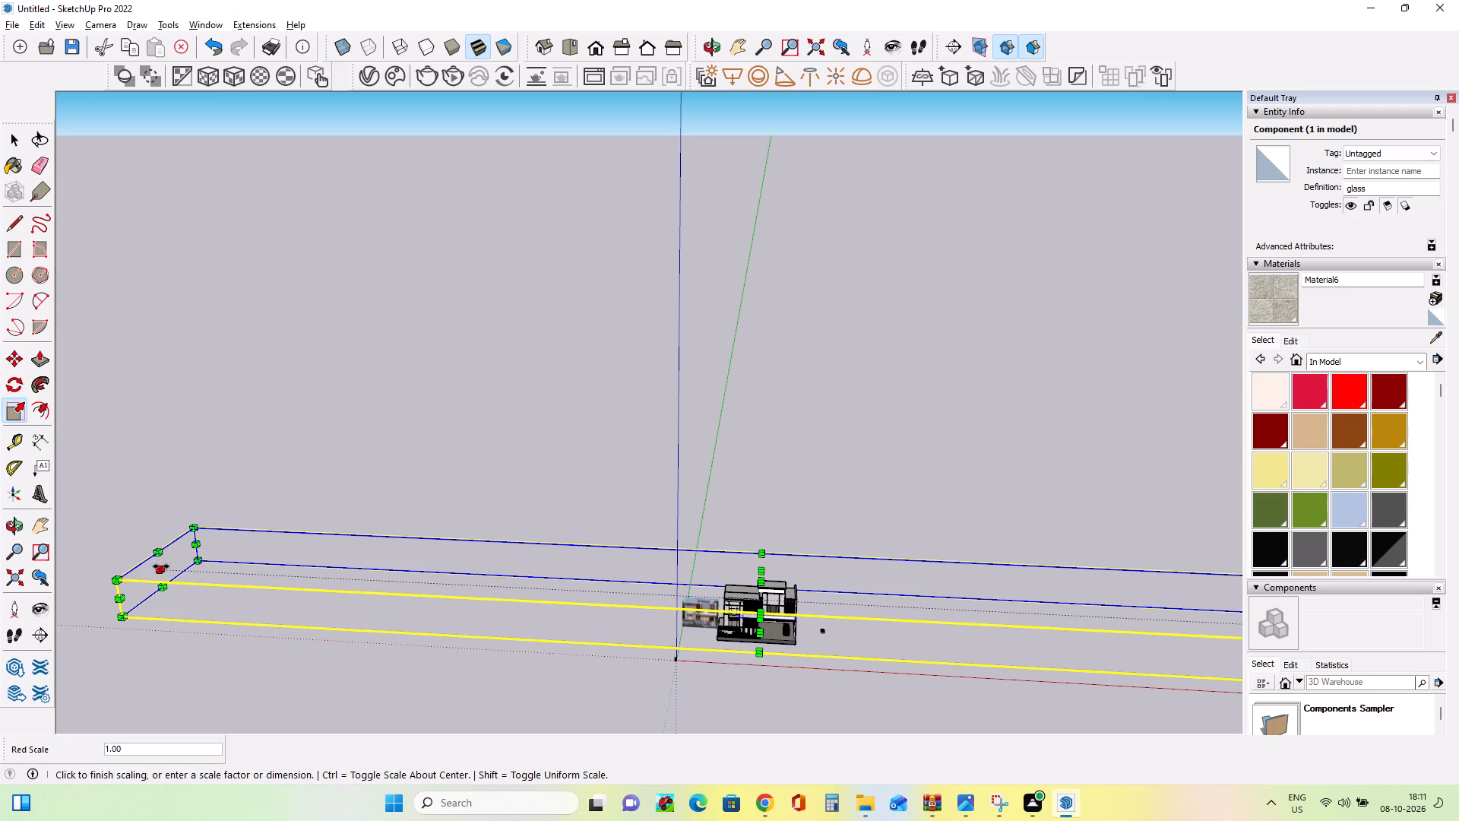
pyautogui.click(261, 598)
# Move the glass panel about 70' by its lower corner to the porch roof's front corner nearest the reference image.
pyautogui.moveTo(766, 604); pyautogui.dragTo(773, 623, button='middle')
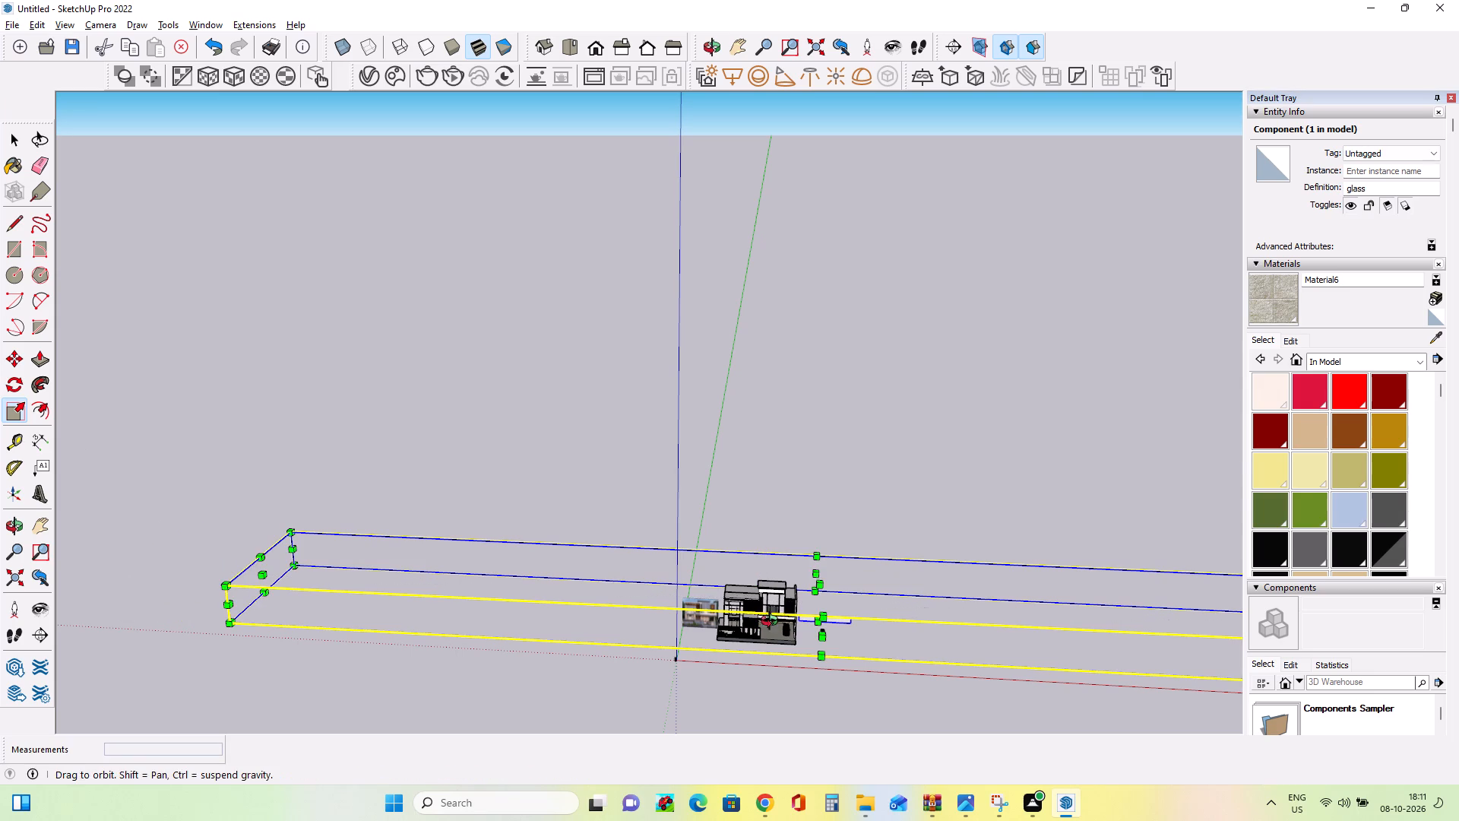
pyautogui.moveTo(773, 623); pyautogui.dragTo(790, 681, button='middle')
pyautogui.scroll(19, 850, 617)
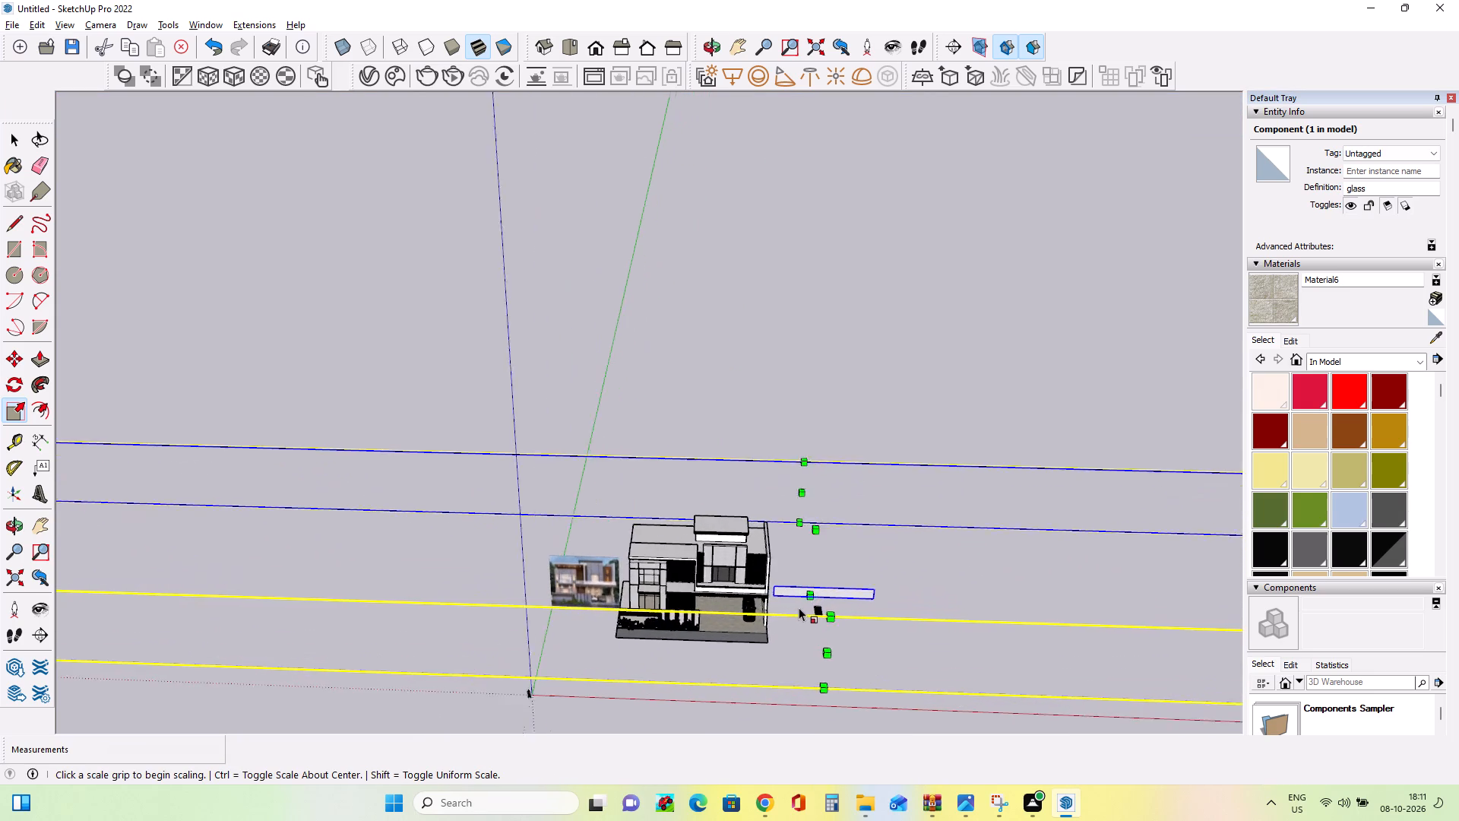
pyautogui.scroll(19, 799, 607)
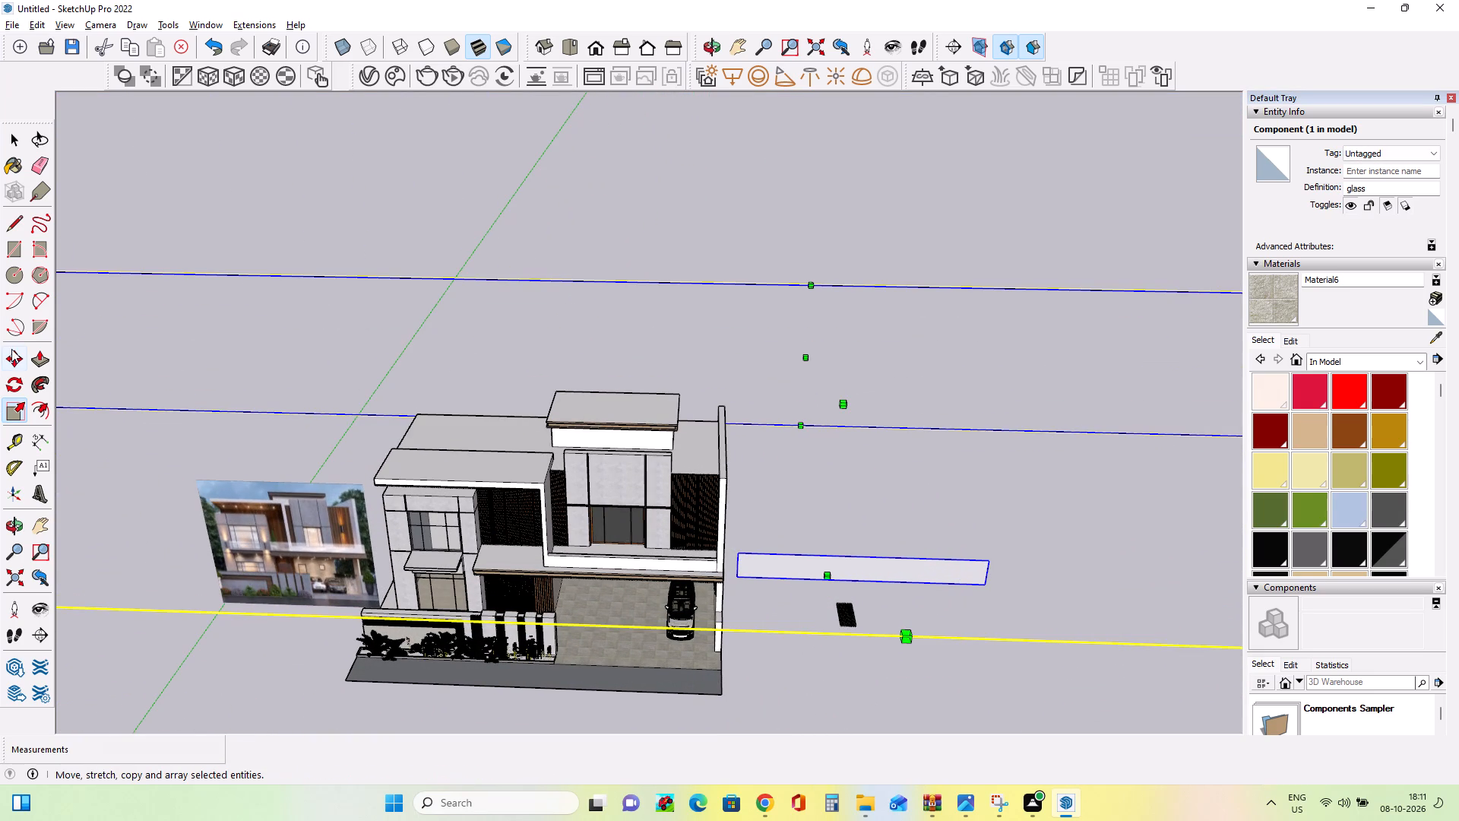
pyautogui.click(12, 357)
pyautogui.click(737, 579)
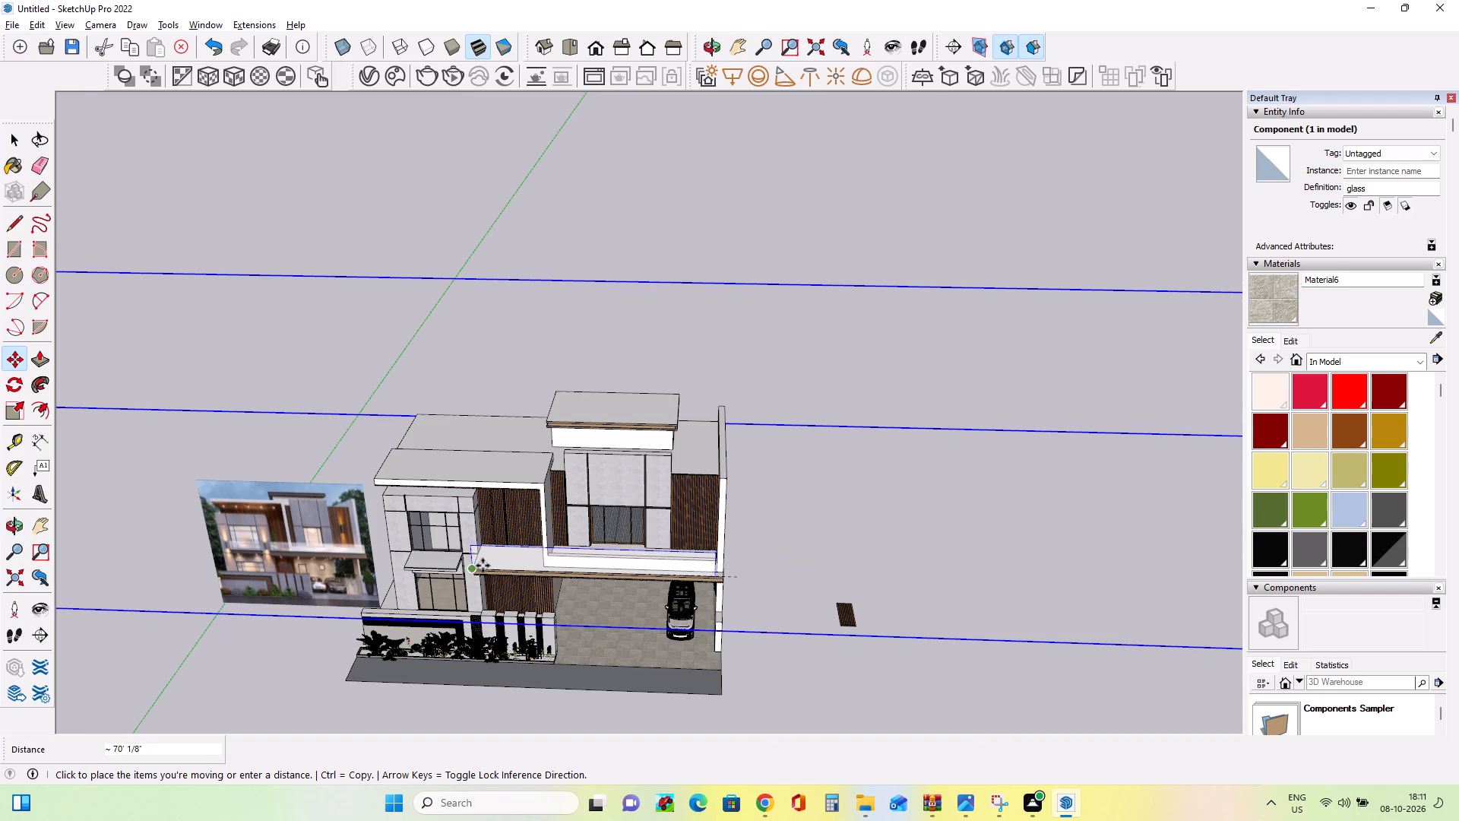
pyautogui.click(479, 566)
# Copy the glass panel along the green axis from its lower front corner to a spot well behind the house.
pyautogui.scroll(7, 499, 604)
pyautogui.moveTo(499, 604); pyautogui.dragTo(597, 531, button='middle')
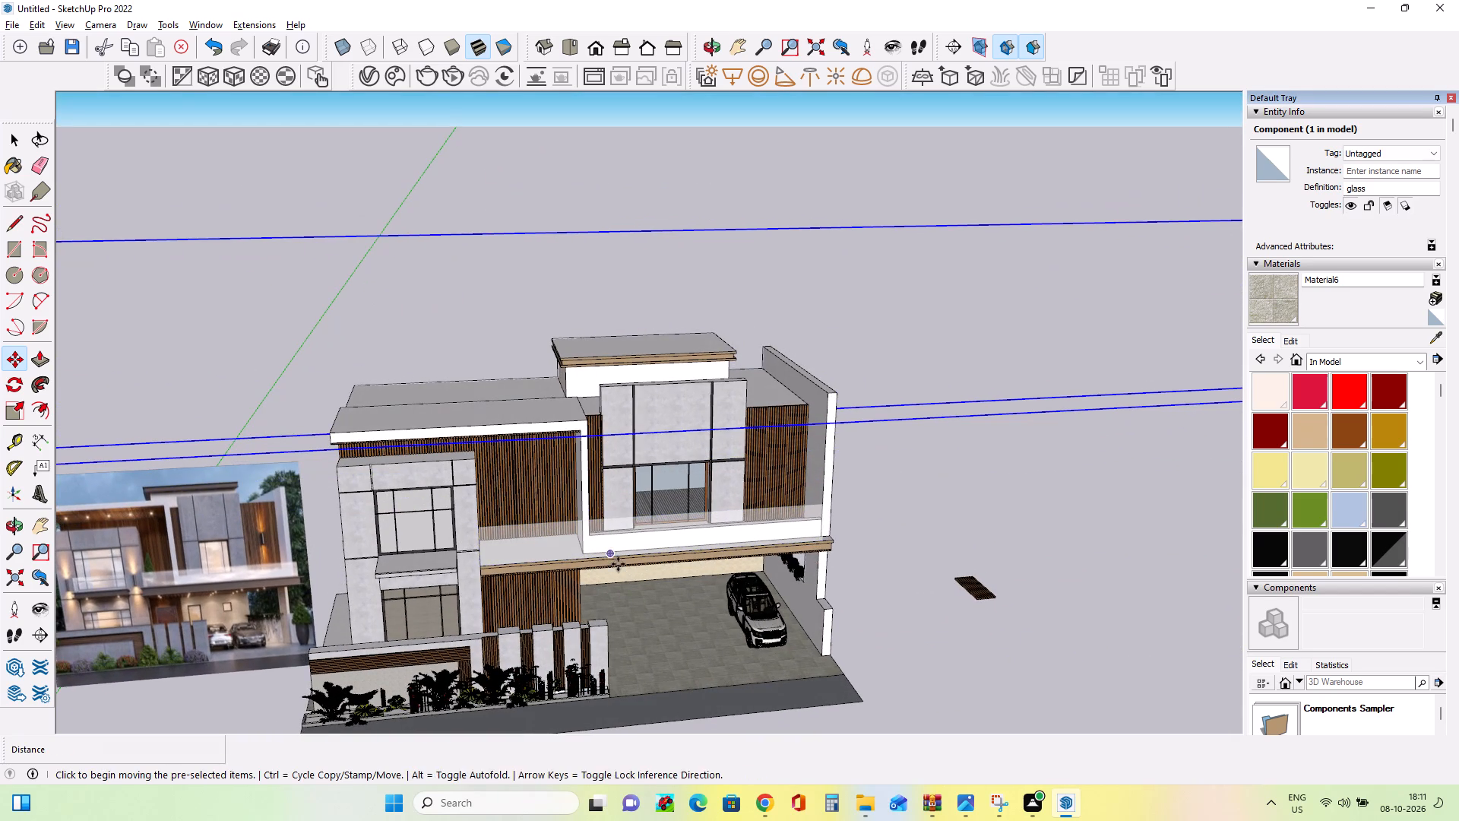
pyautogui.scroll(-1, 622, 564)
pyautogui.moveTo(641, 569); pyautogui.dragTo(647, 578, button='middle')
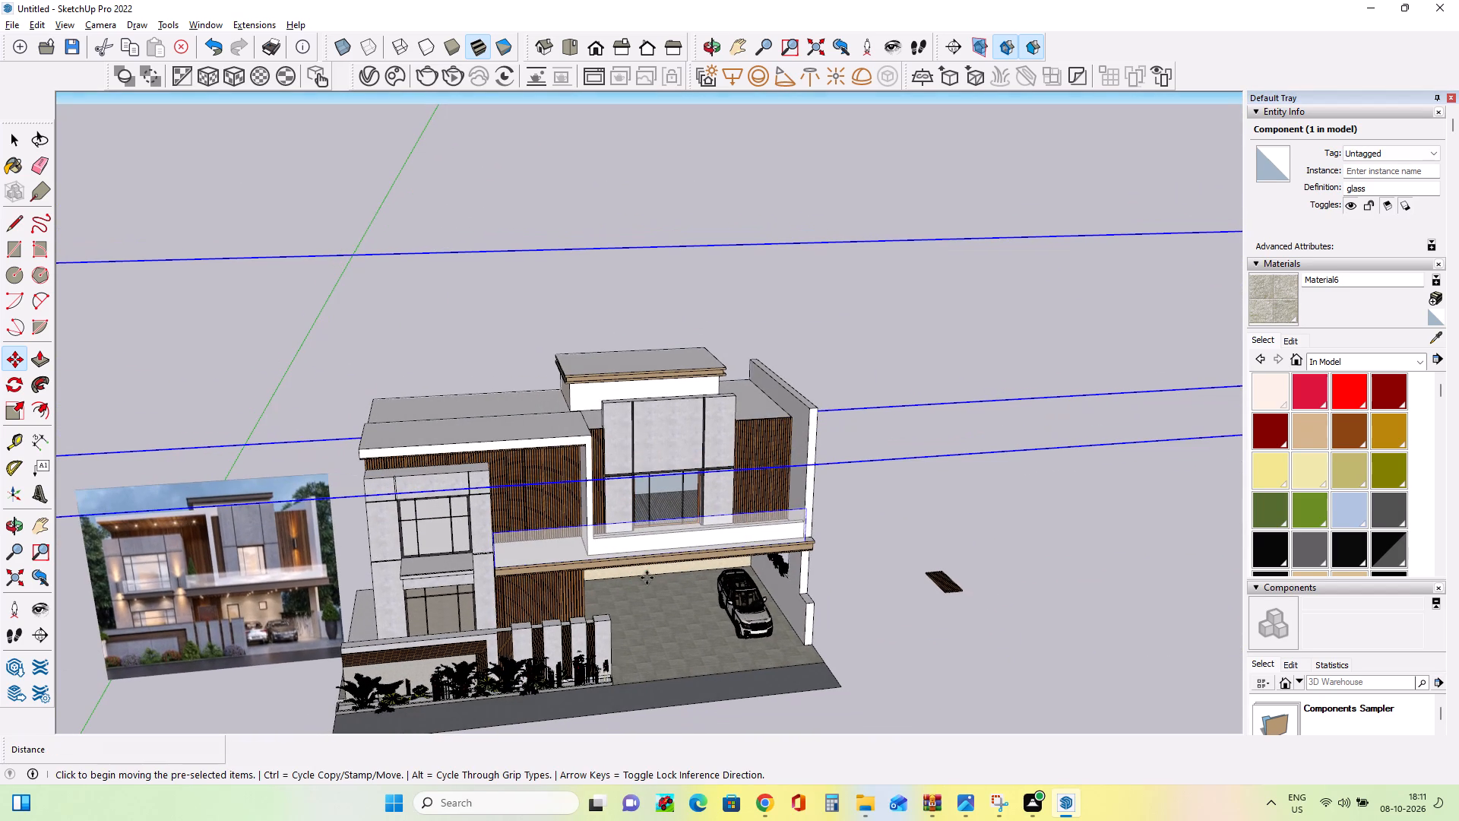
pyautogui.click(496, 571)
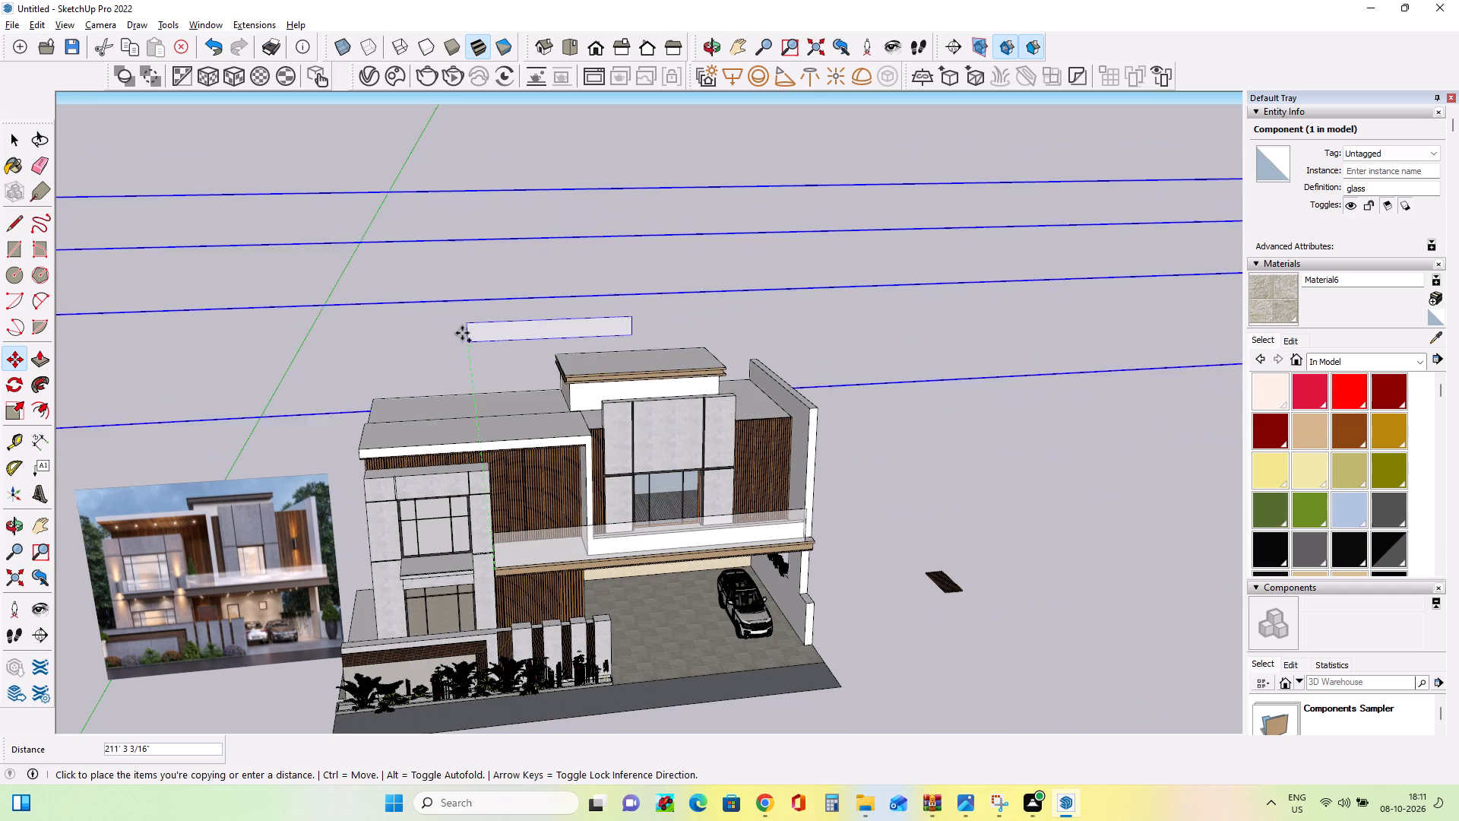
pyautogui.click(455, 306)
# Scale the copied glass component along the red axis by a factor of 0.40 from its end farthest from the reference image.
pyautogui.scroll(-9, 525, 349)
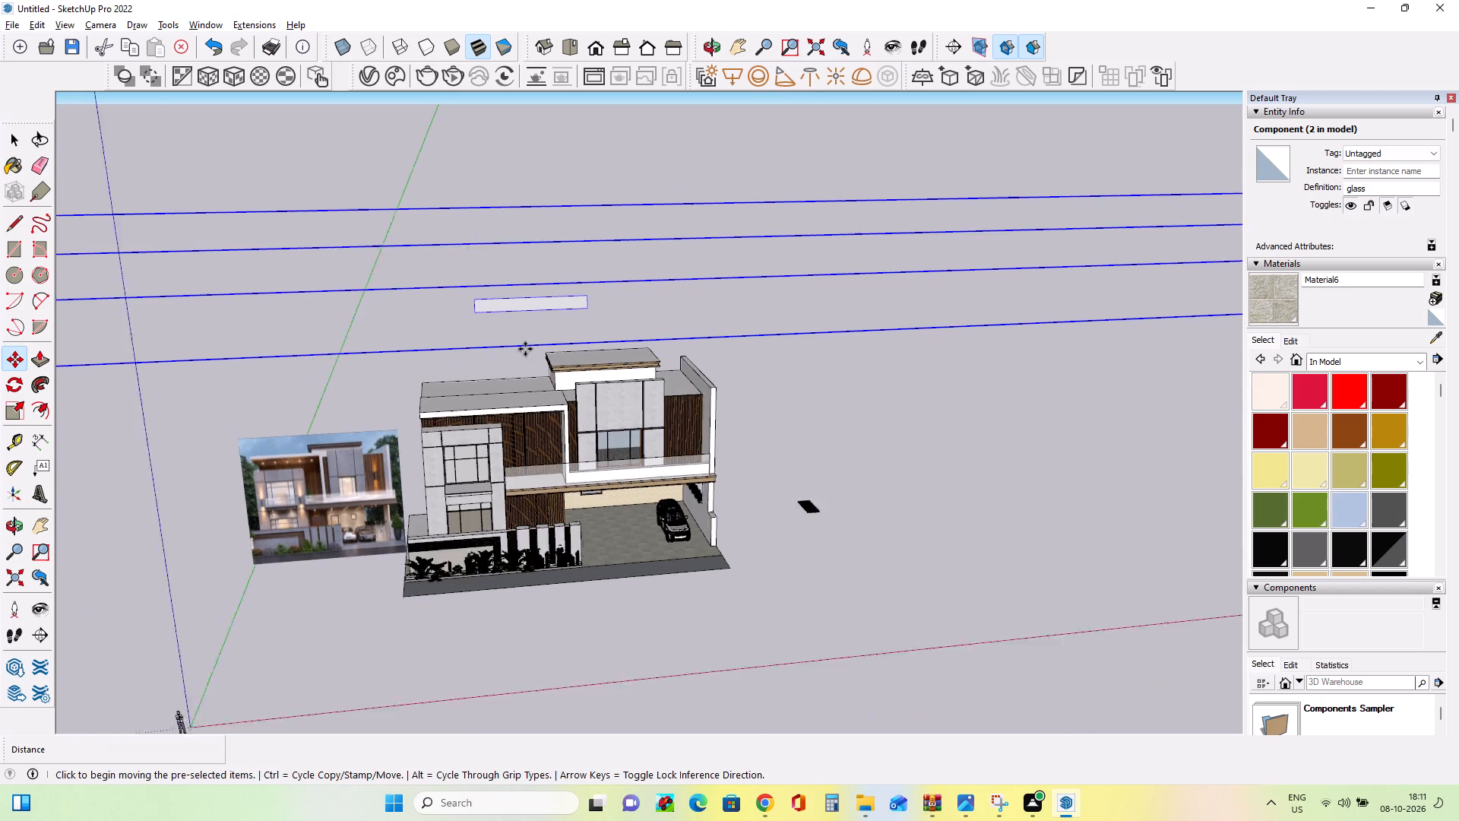
pyautogui.scroll(-4, 525, 349)
pyautogui.moveTo(532, 353); pyautogui.dragTo(546, 411, button='middle')
pyautogui.scroll(-8, 546, 411)
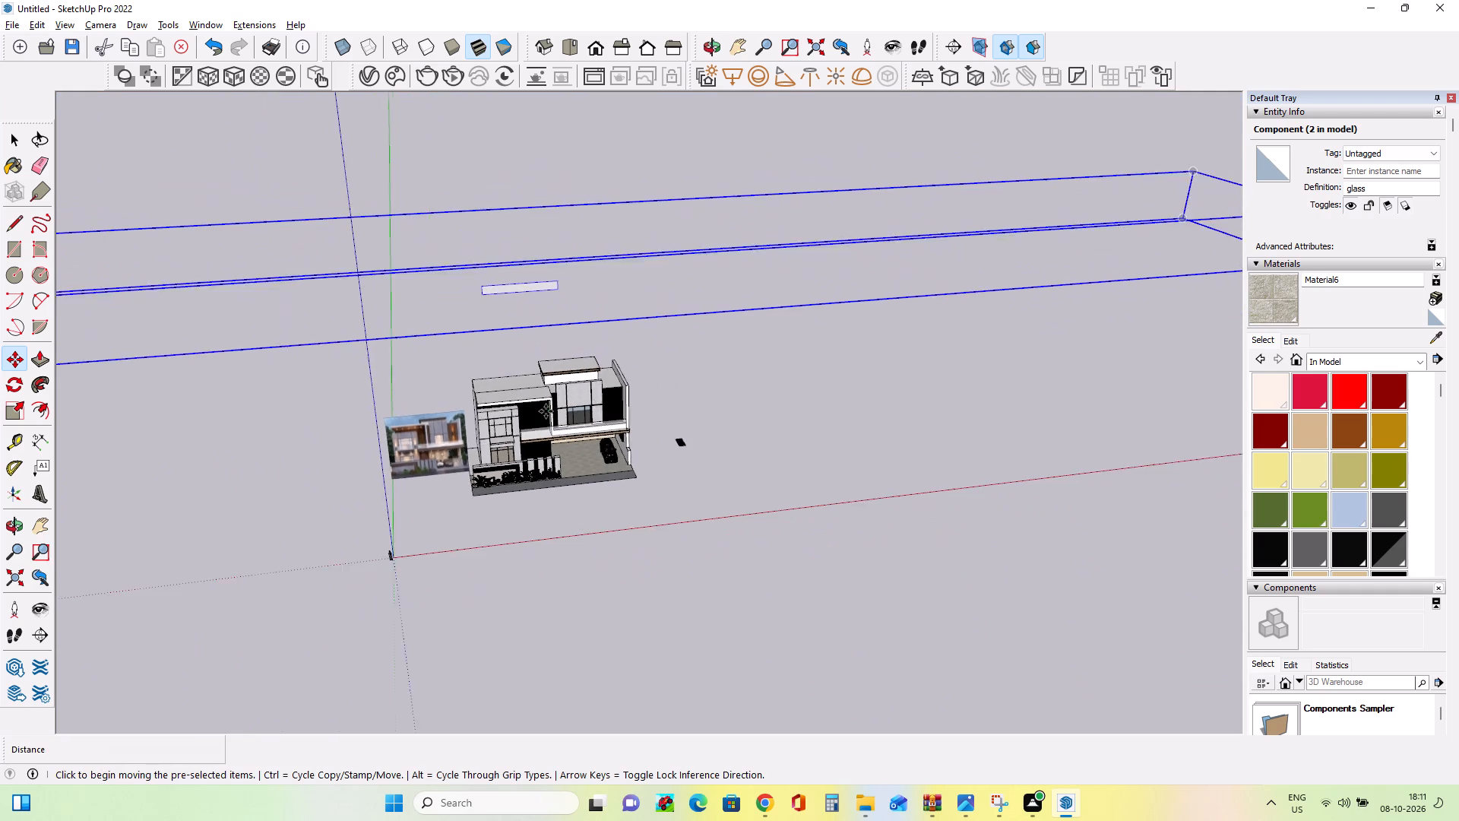
pyautogui.scroll(-8, 546, 411)
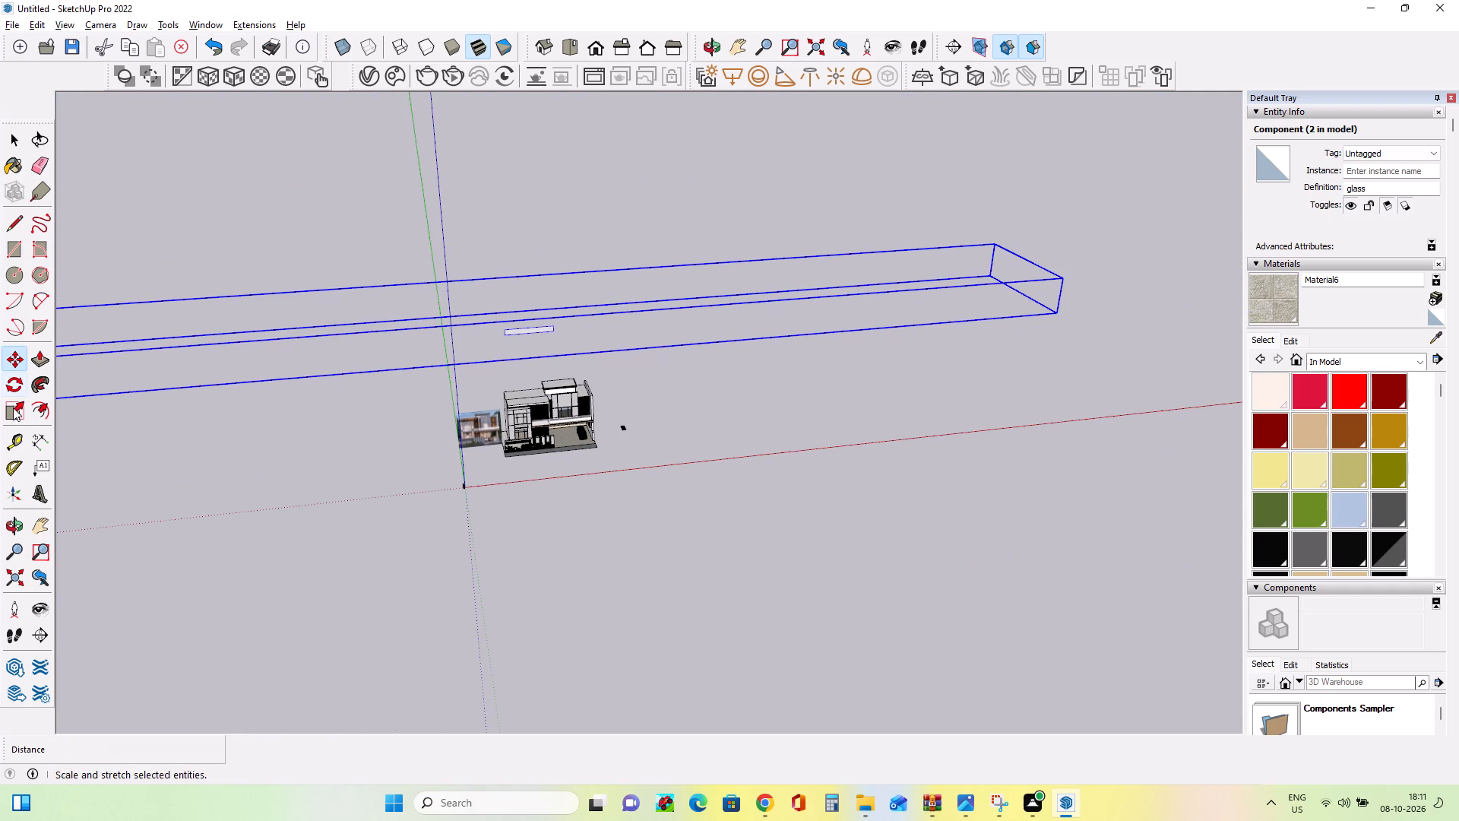
pyautogui.click(13, 407)
pyautogui.click(1019, 274)
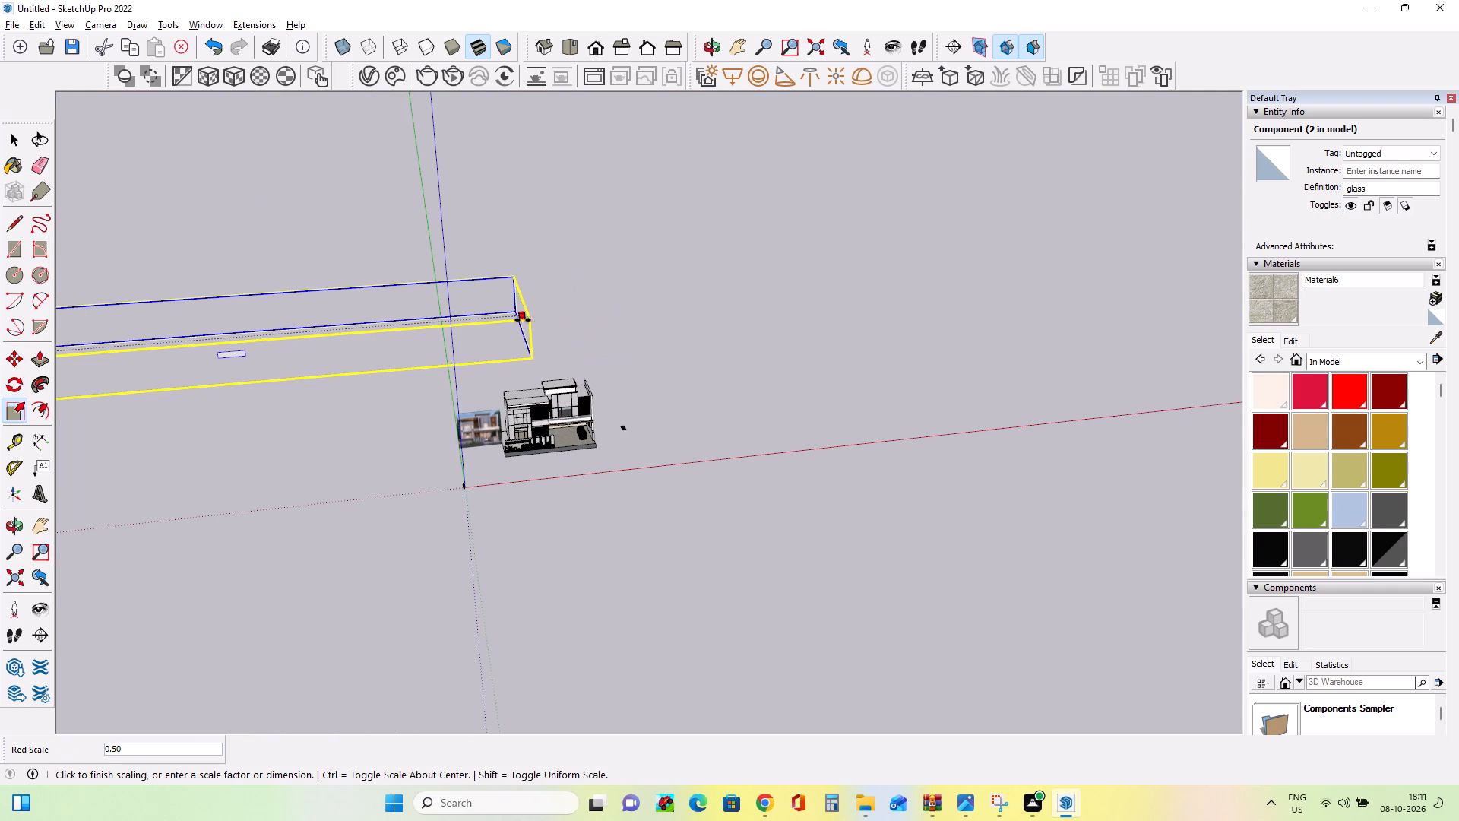
pyautogui.click(404, 333)
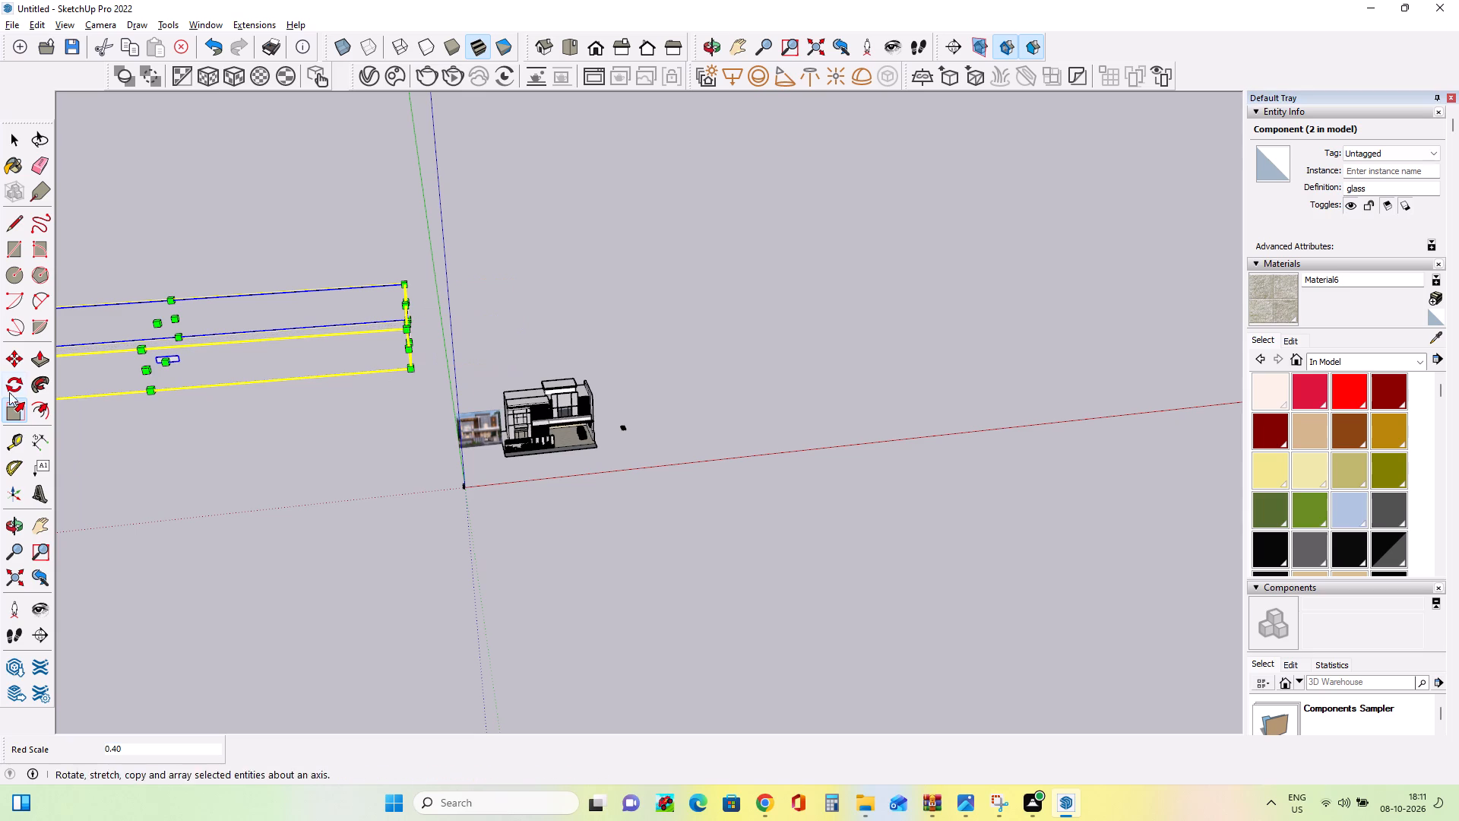
# Move the shortened glass copy about 488' by its lower corner to the porch roof's end beside the window bay.
pyautogui.click(8, 356)
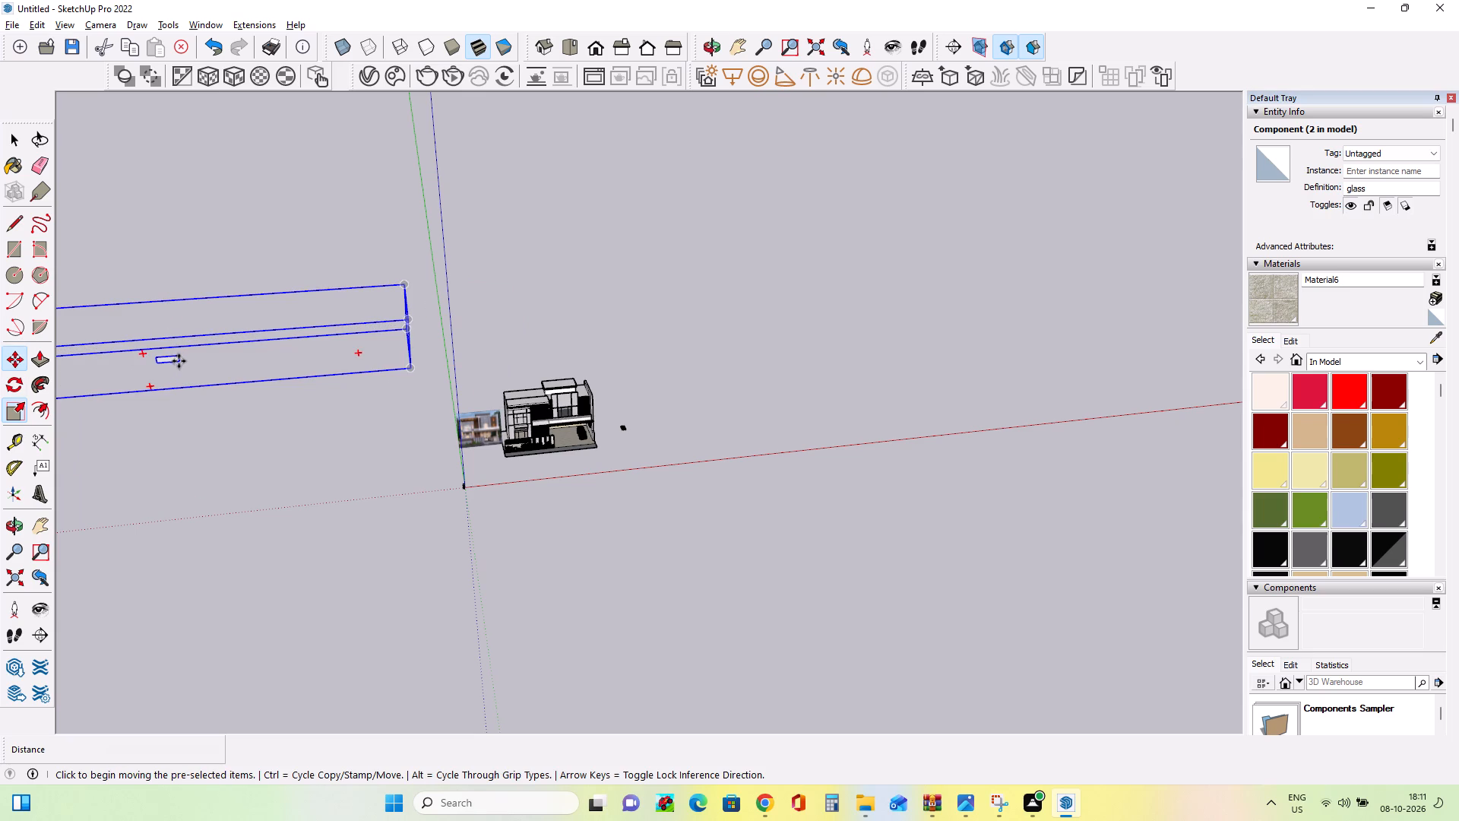
pyautogui.click(179, 360)
pyautogui.scroll(4, 494, 448)
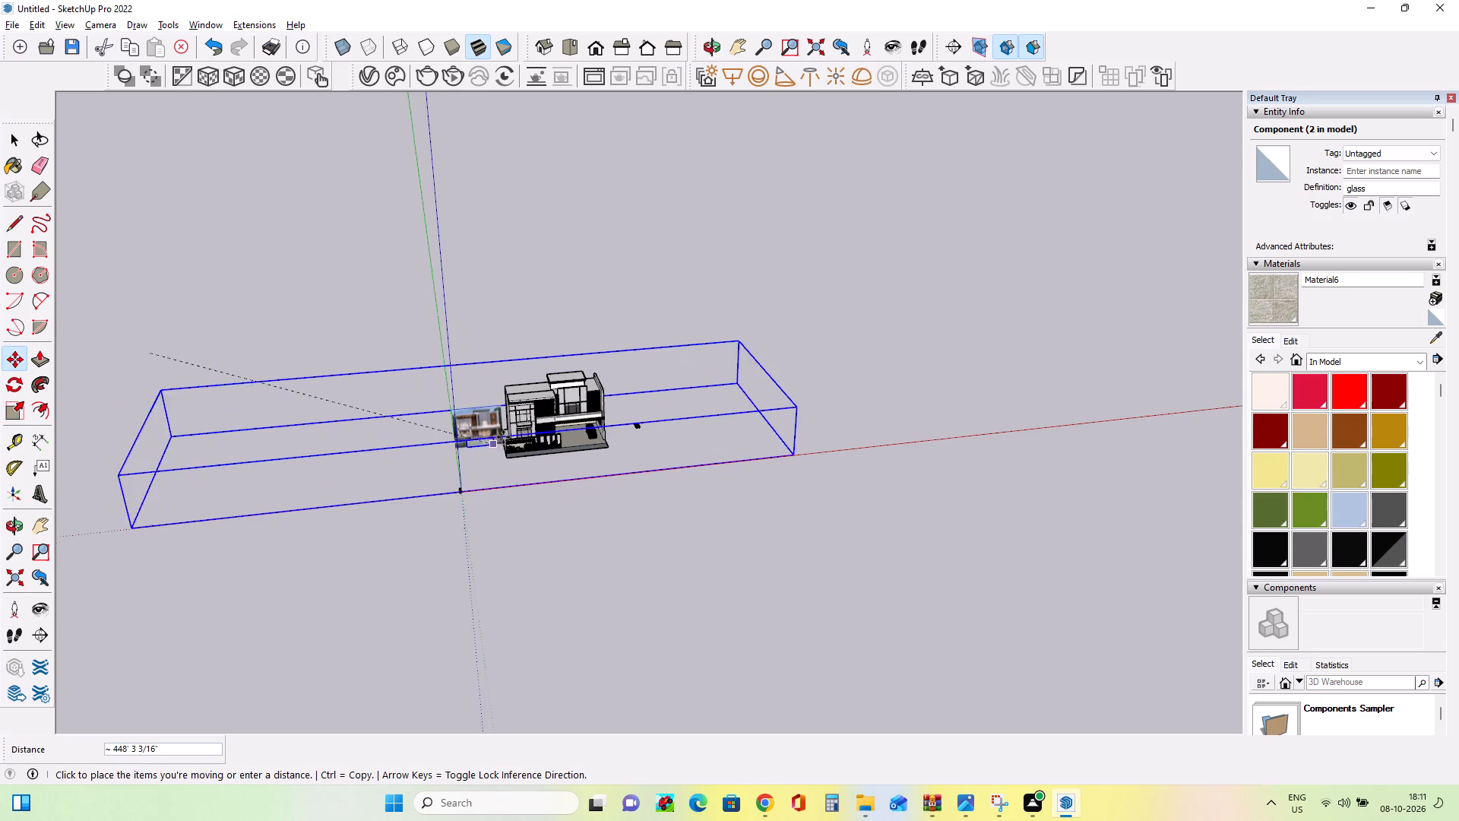
pyautogui.scroll(2, 503, 436)
pyautogui.scroll(-1, 503, 436)
pyautogui.scroll(2, 503, 436)
pyautogui.scroll(11, 562, 415)
pyautogui.scroll(-1, 533, 425)
pyautogui.scroll(12, 533, 425)
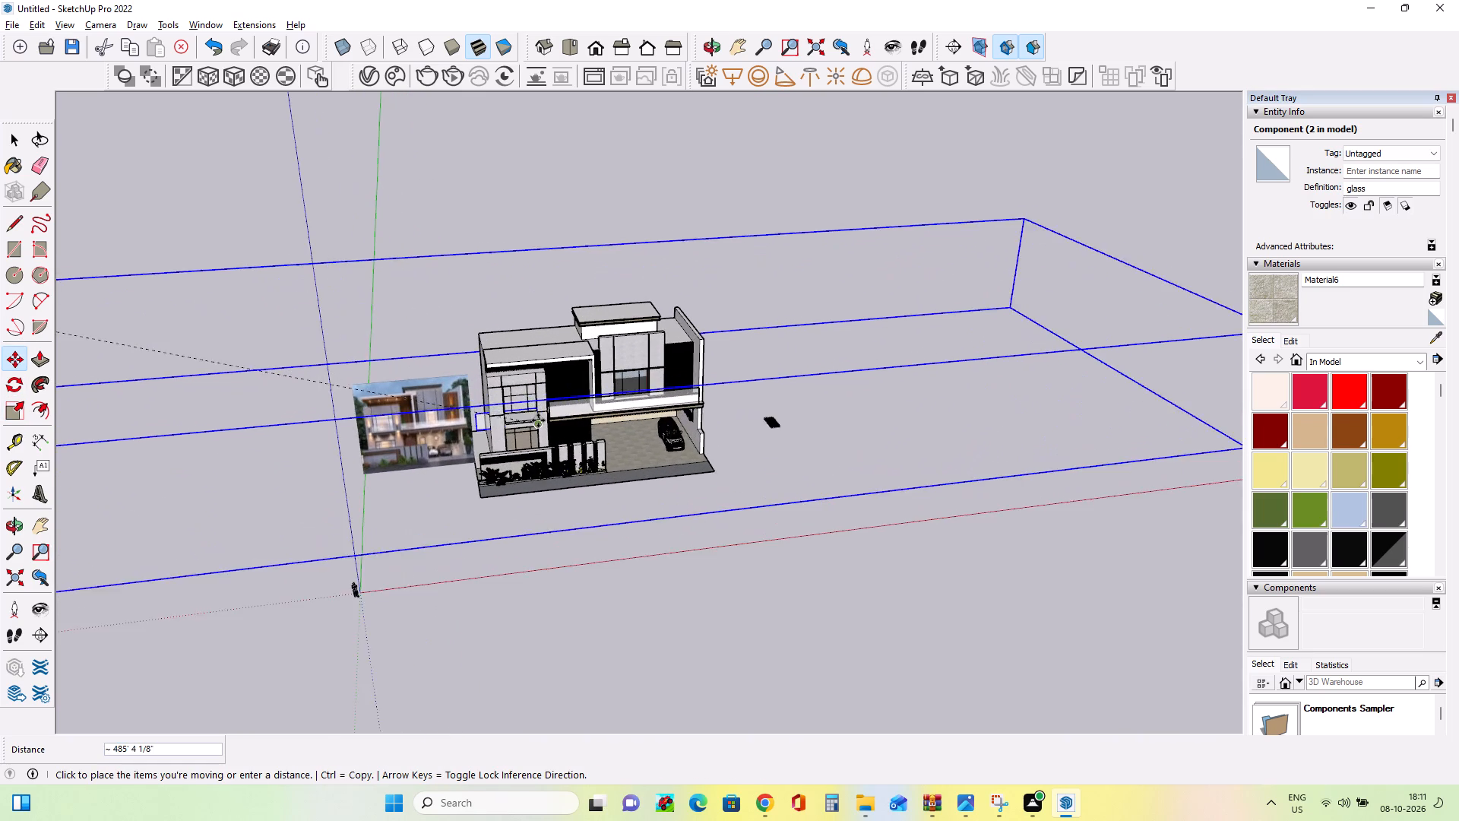
pyautogui.scroll(20, 538, 420)
pyautogui.scroll(3, 538, 420)
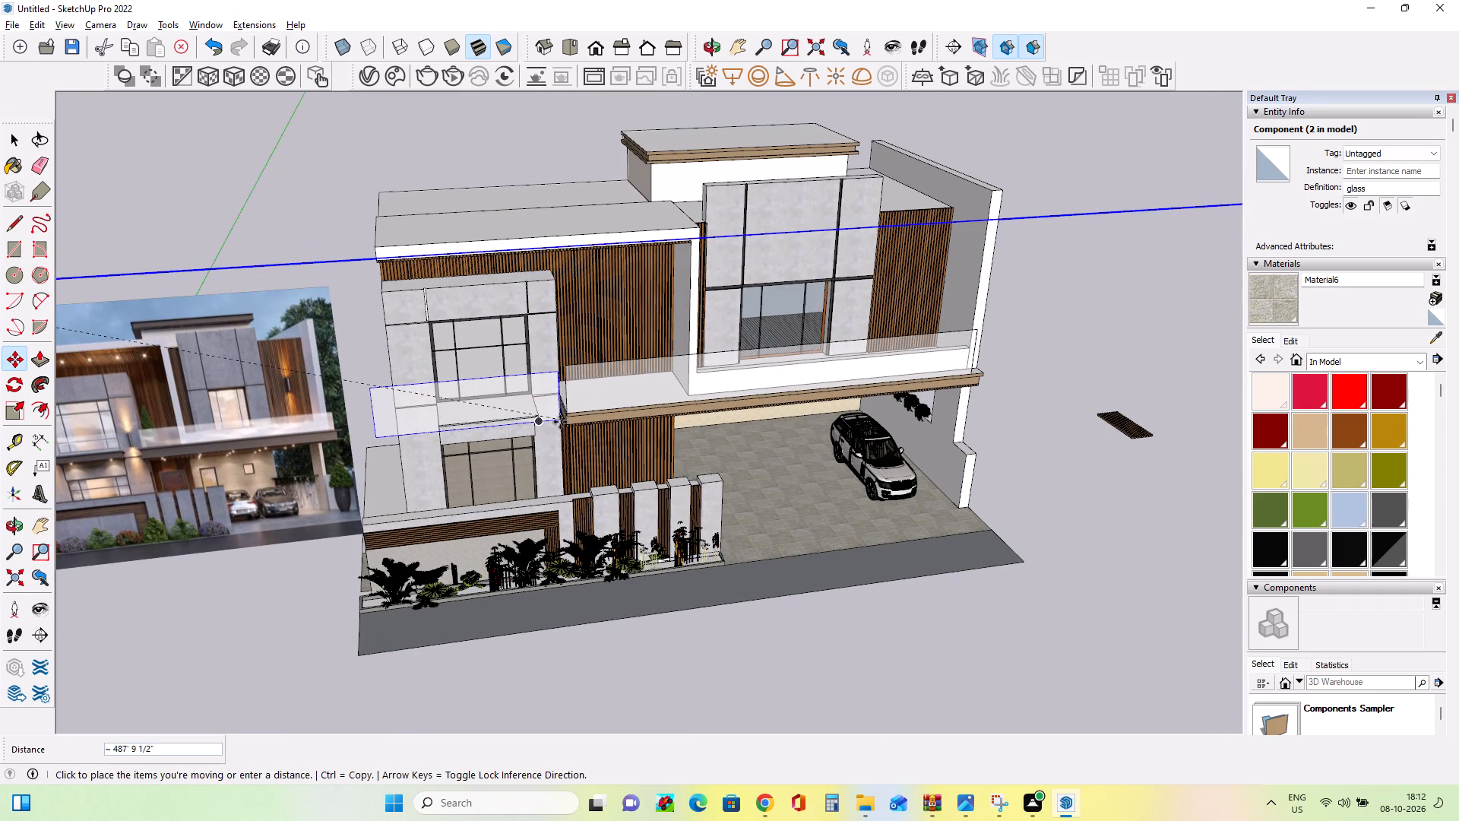
pyautogui.click(560, 422)
# Move the glass copy about 1' so its lower edge sits level with the ledge below the bay's upper window.
pyautogui.scroll(13, 467, 438)
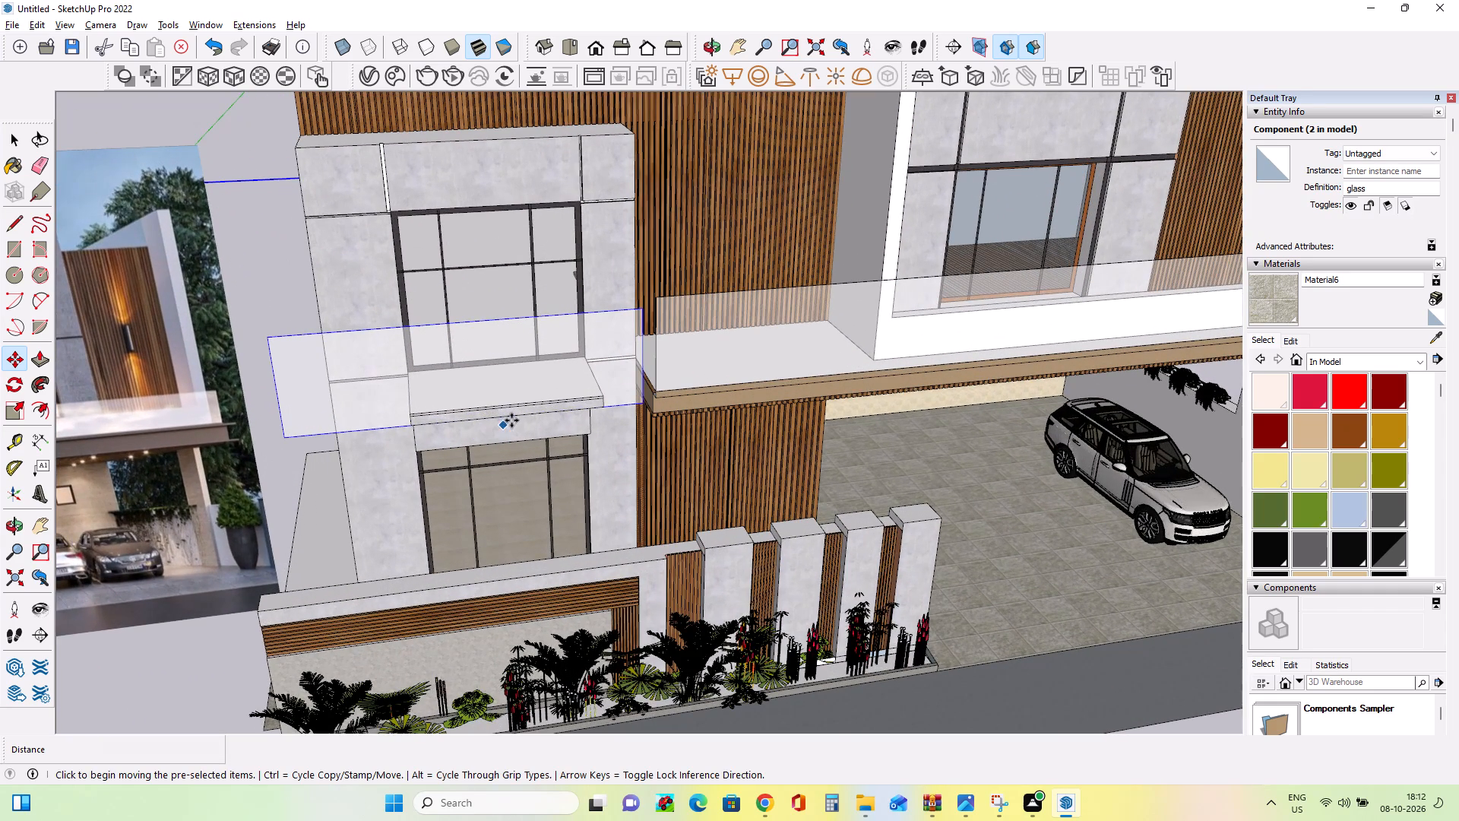
pyautogui.click(515, 417)
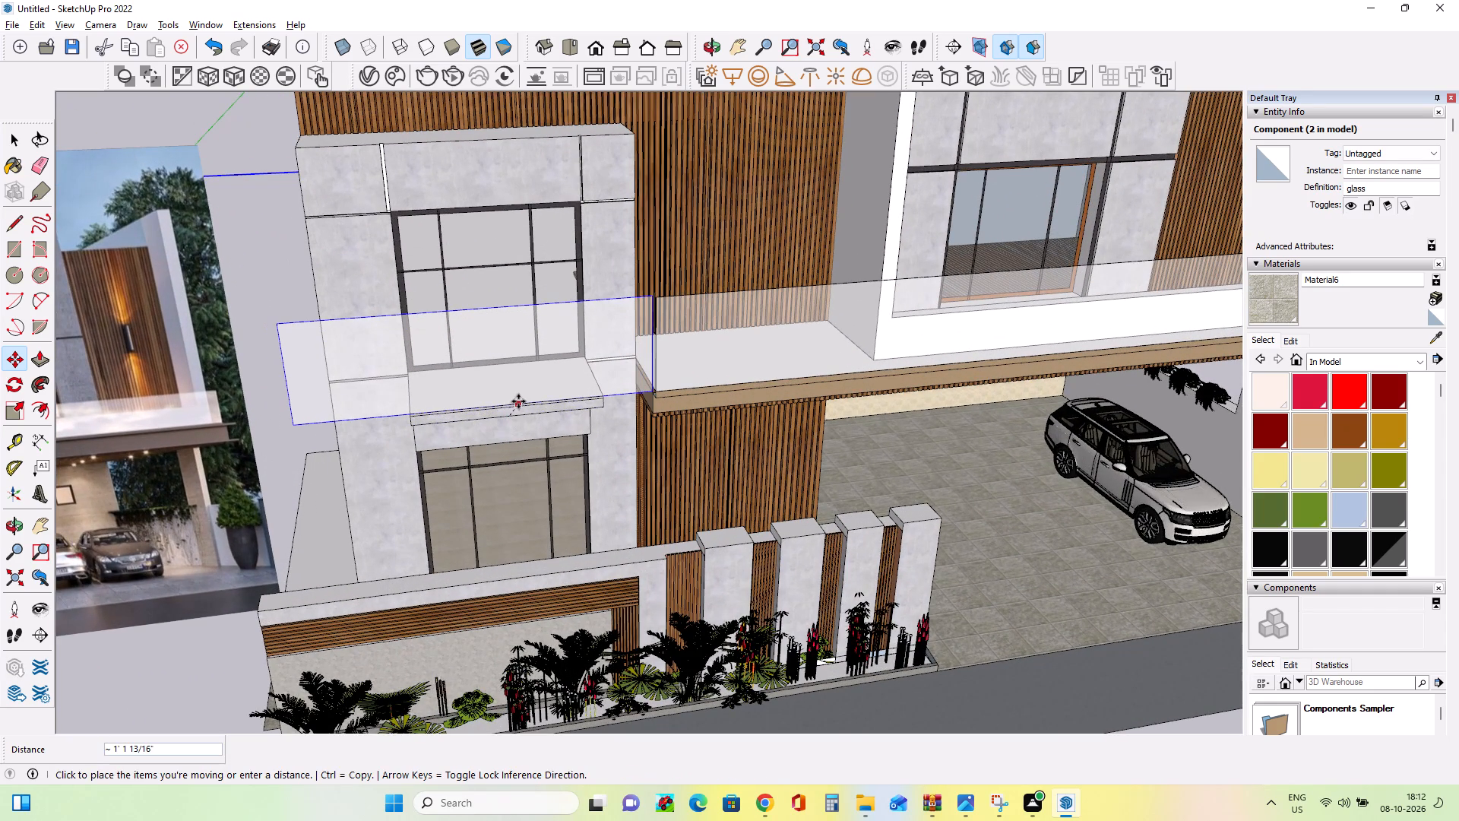
pyautogui.click(518, 401)
# Scale the glass copy along the red axis by a factor of 0.67 from its end farthest from the reference image.
pyautogui.scroll(-4, 523, 430)
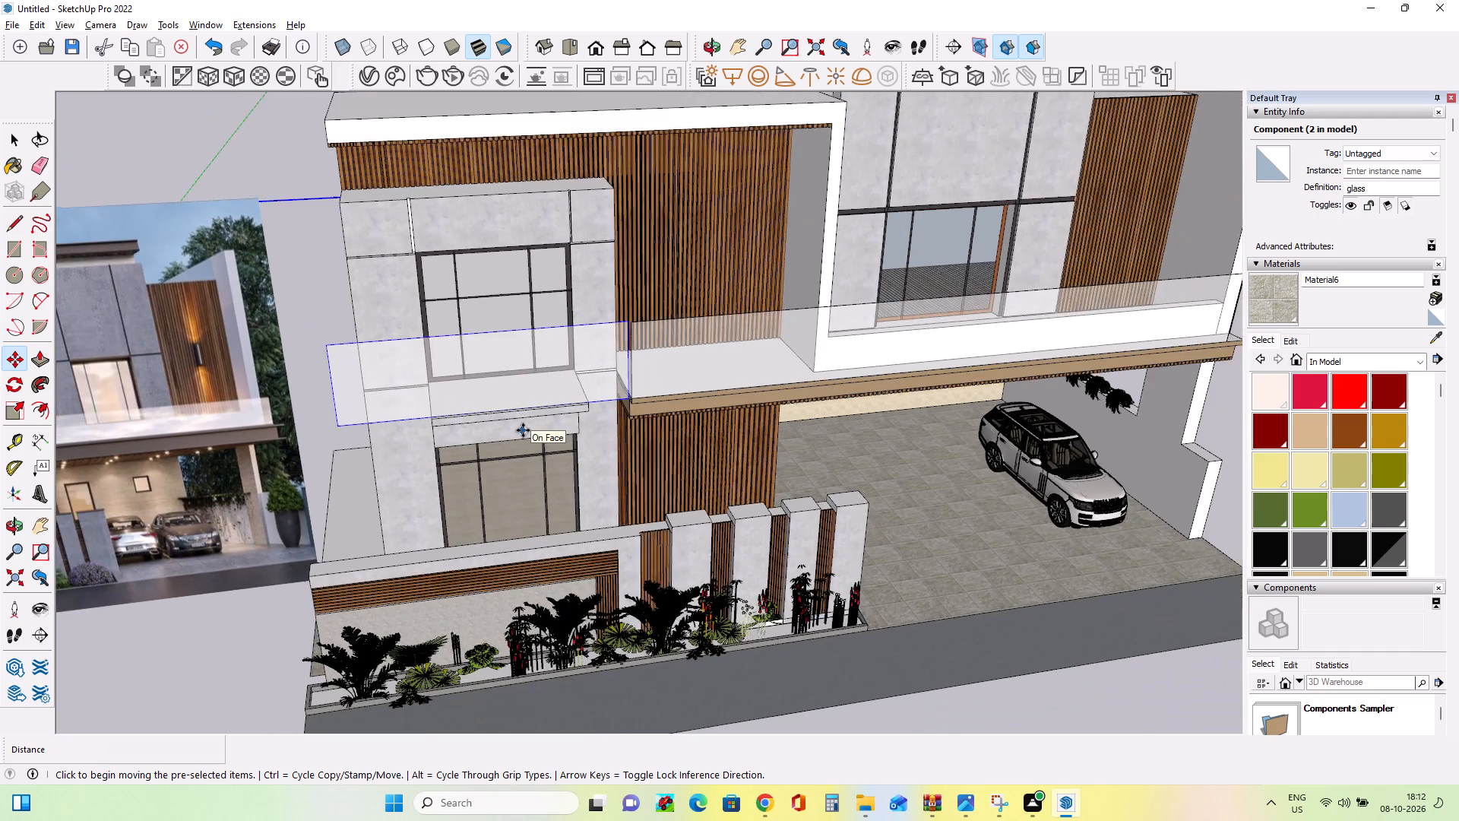
pyautogui.scroll(-20, 523, 430)
pyautogui.scroll(-7, 523, 430)
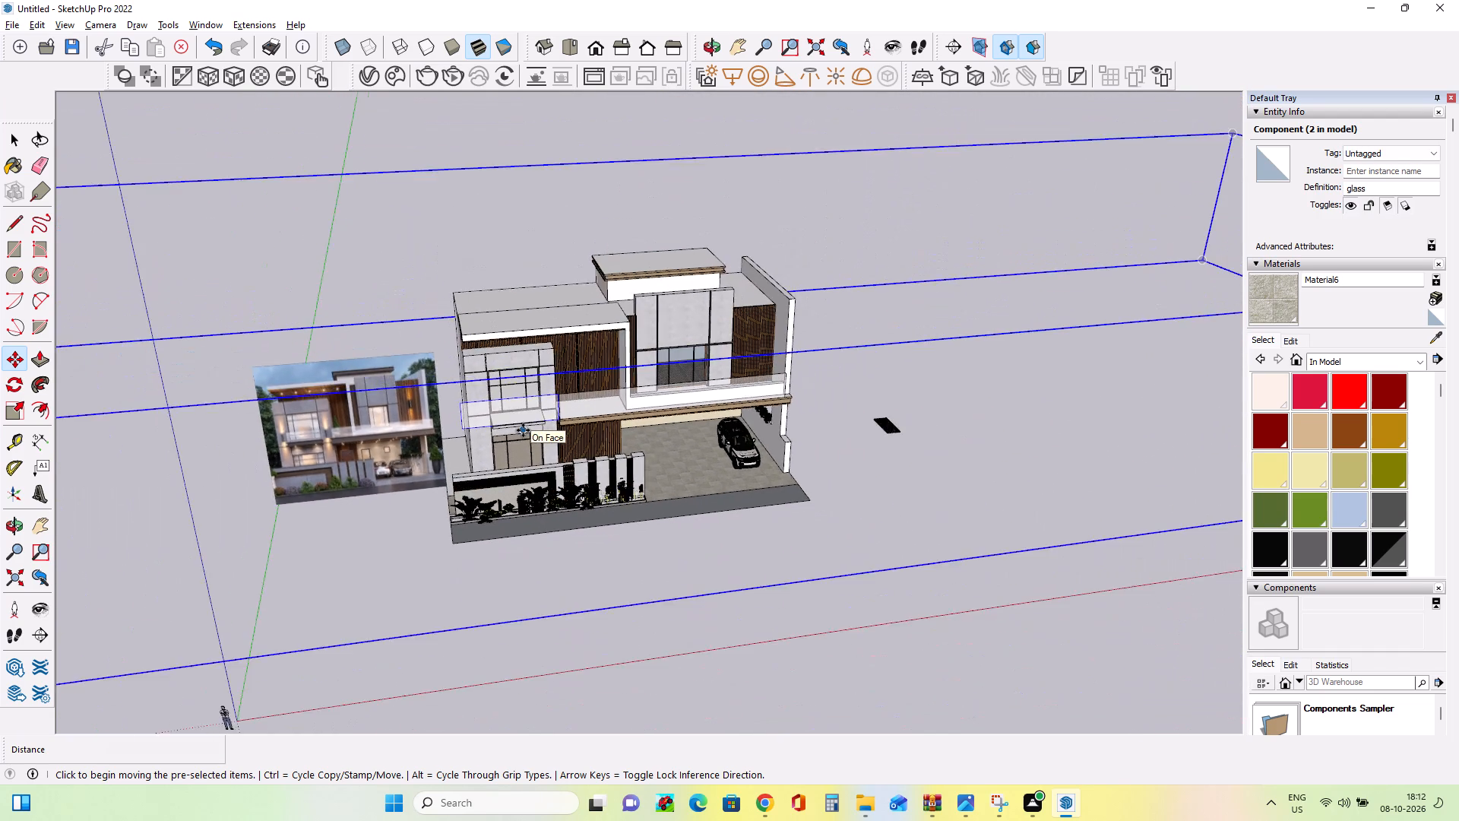
pyautogui.scroll(-9, 523, 430)
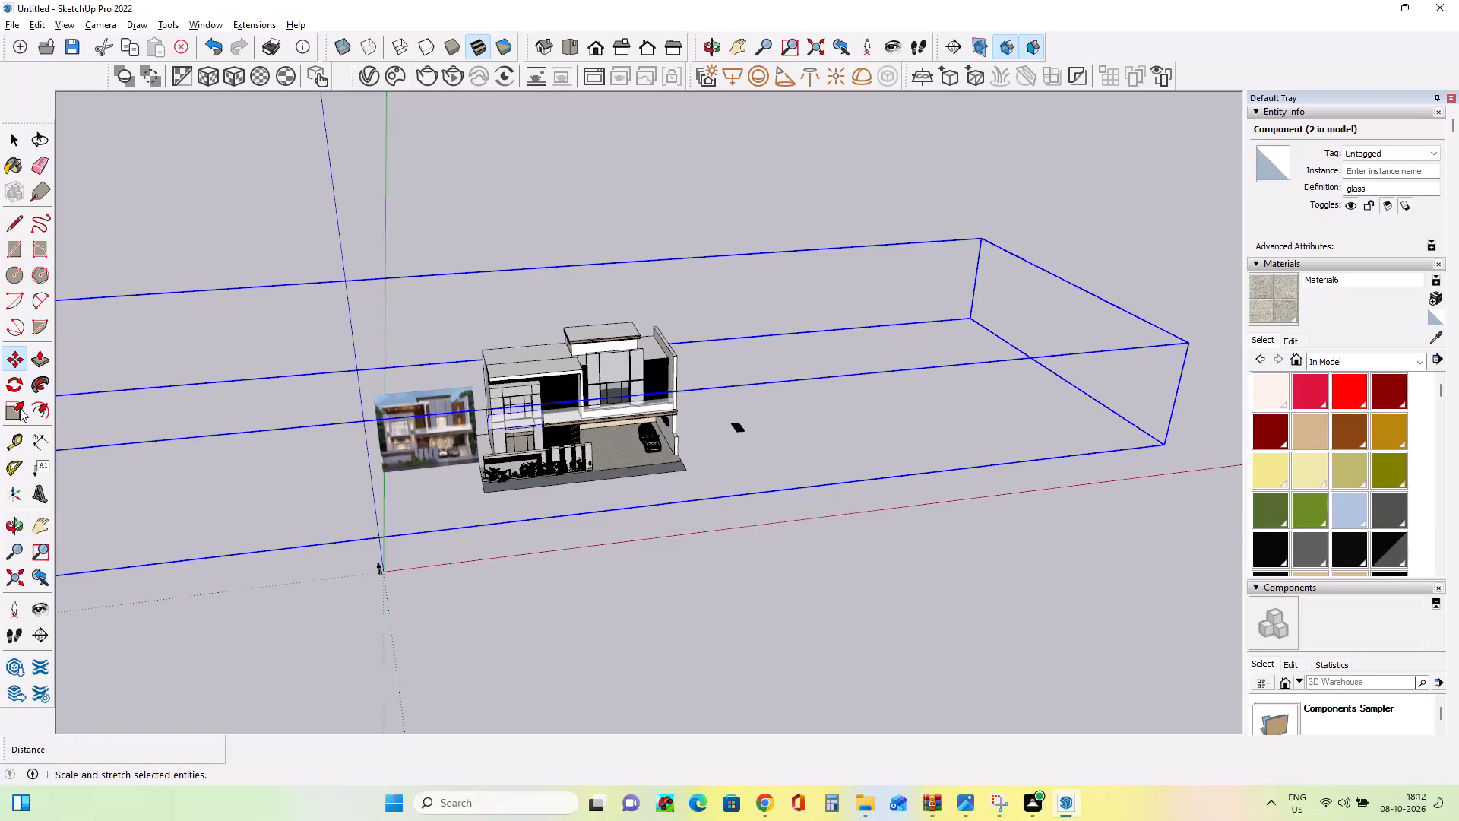
pyautogui.click(20, 408)
pyautogui.click(1058, 325)
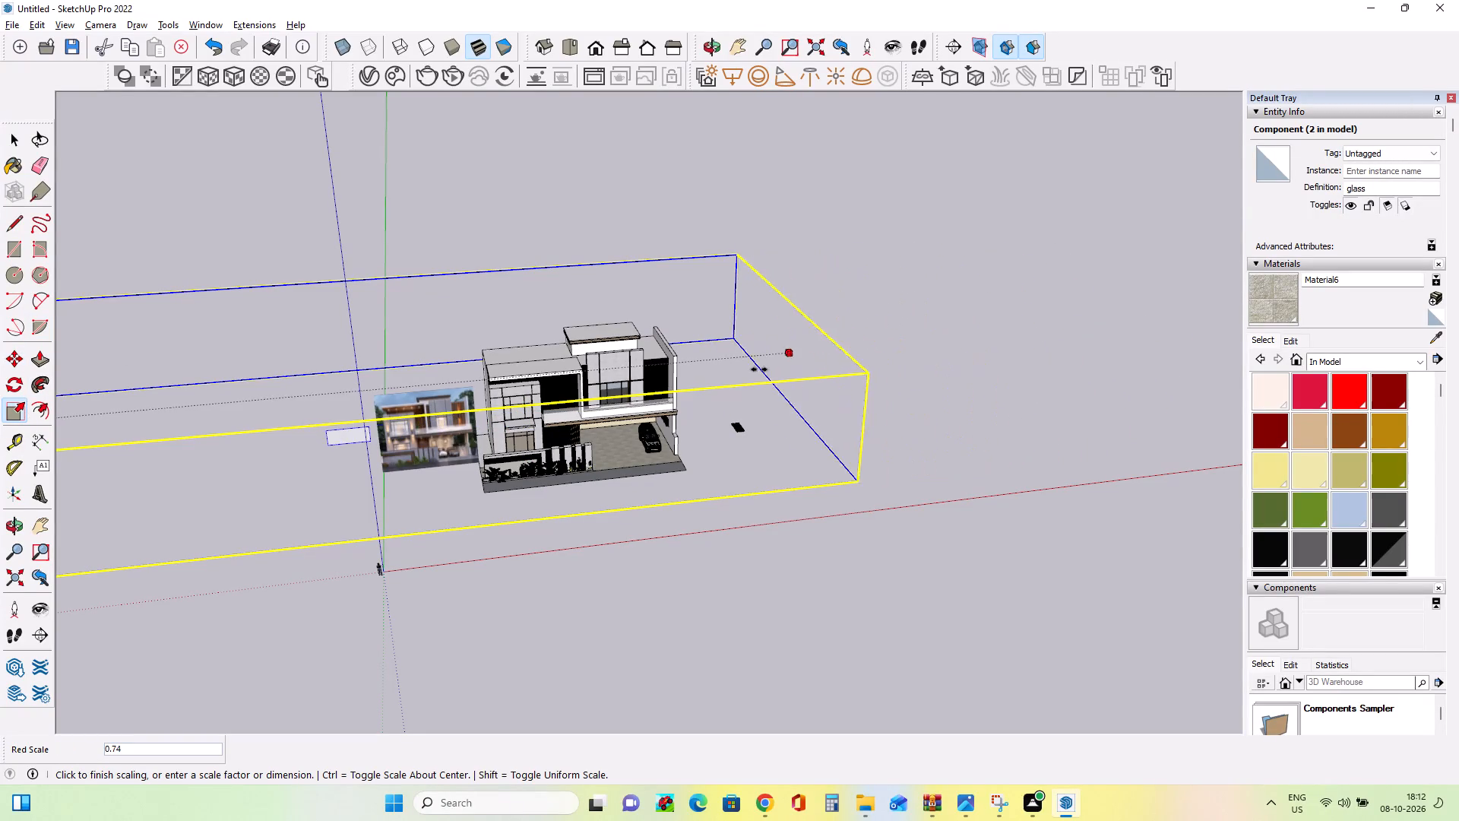
pyautogui.click(715, 380)
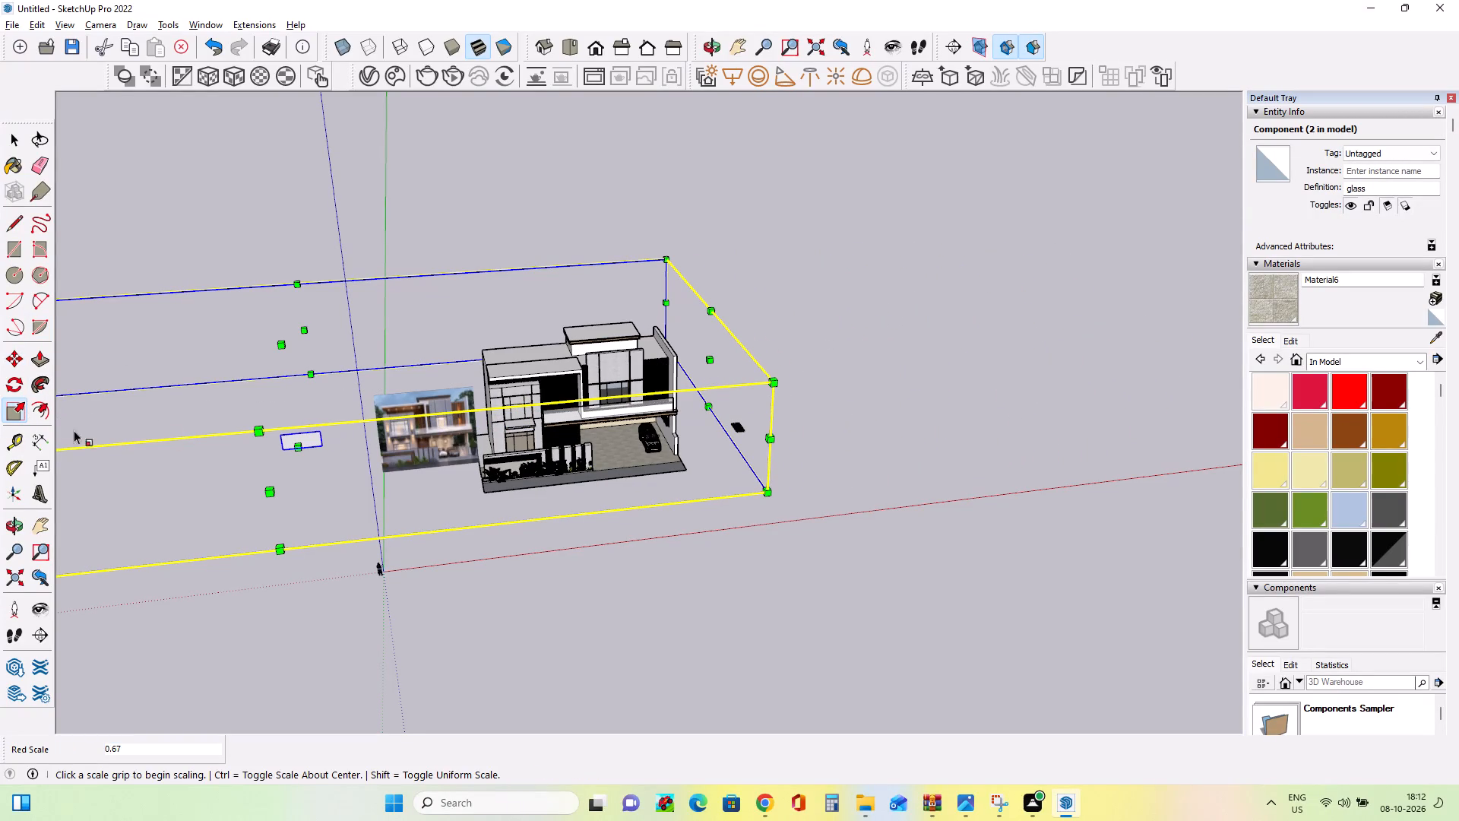
# Move the glass copy about 98' by its lower corner back to the ledge below the bay's upper window.
pyautogui.click(9, 360)
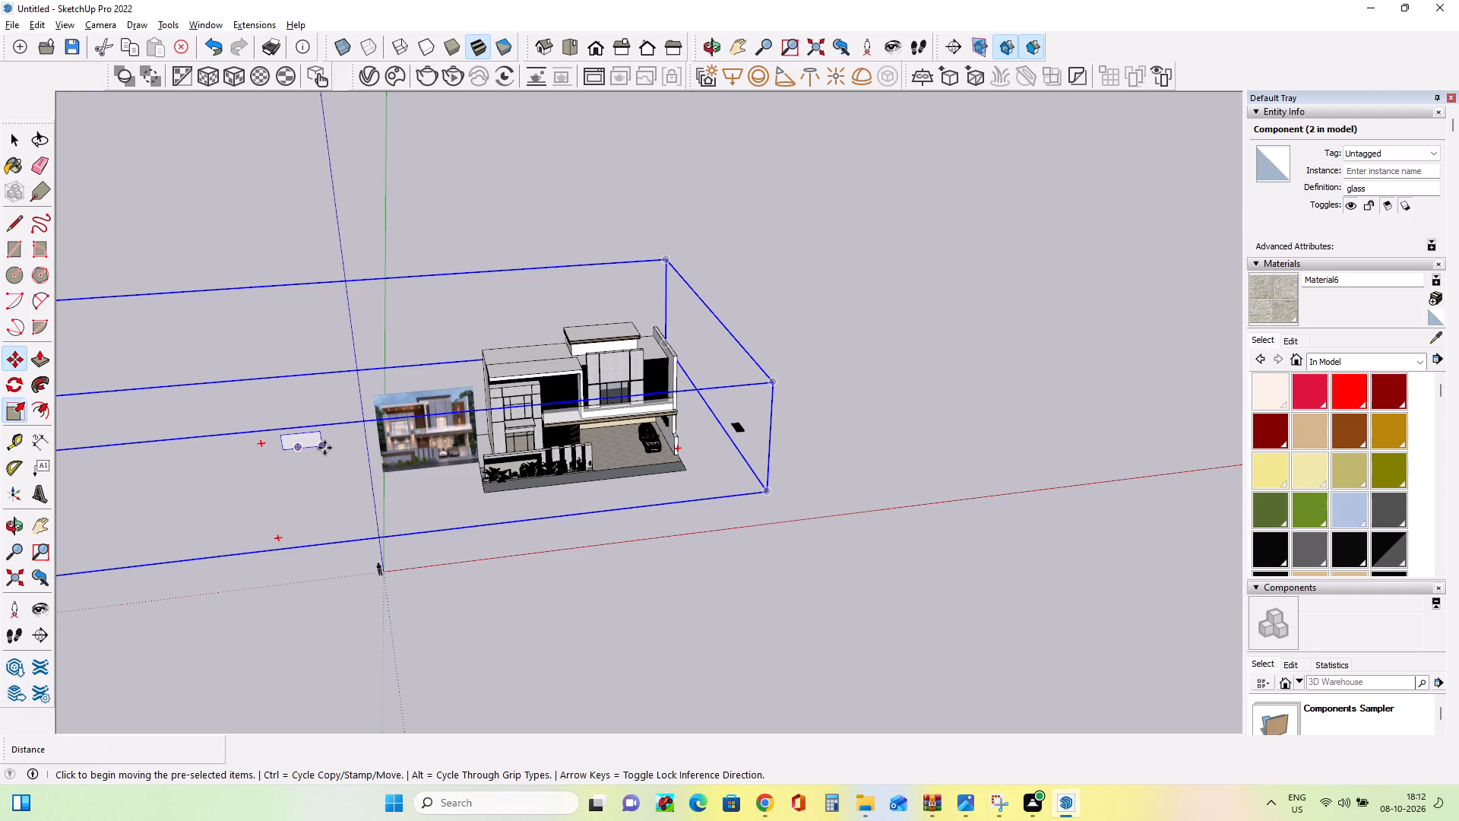
pyautogui.click(324, 448)
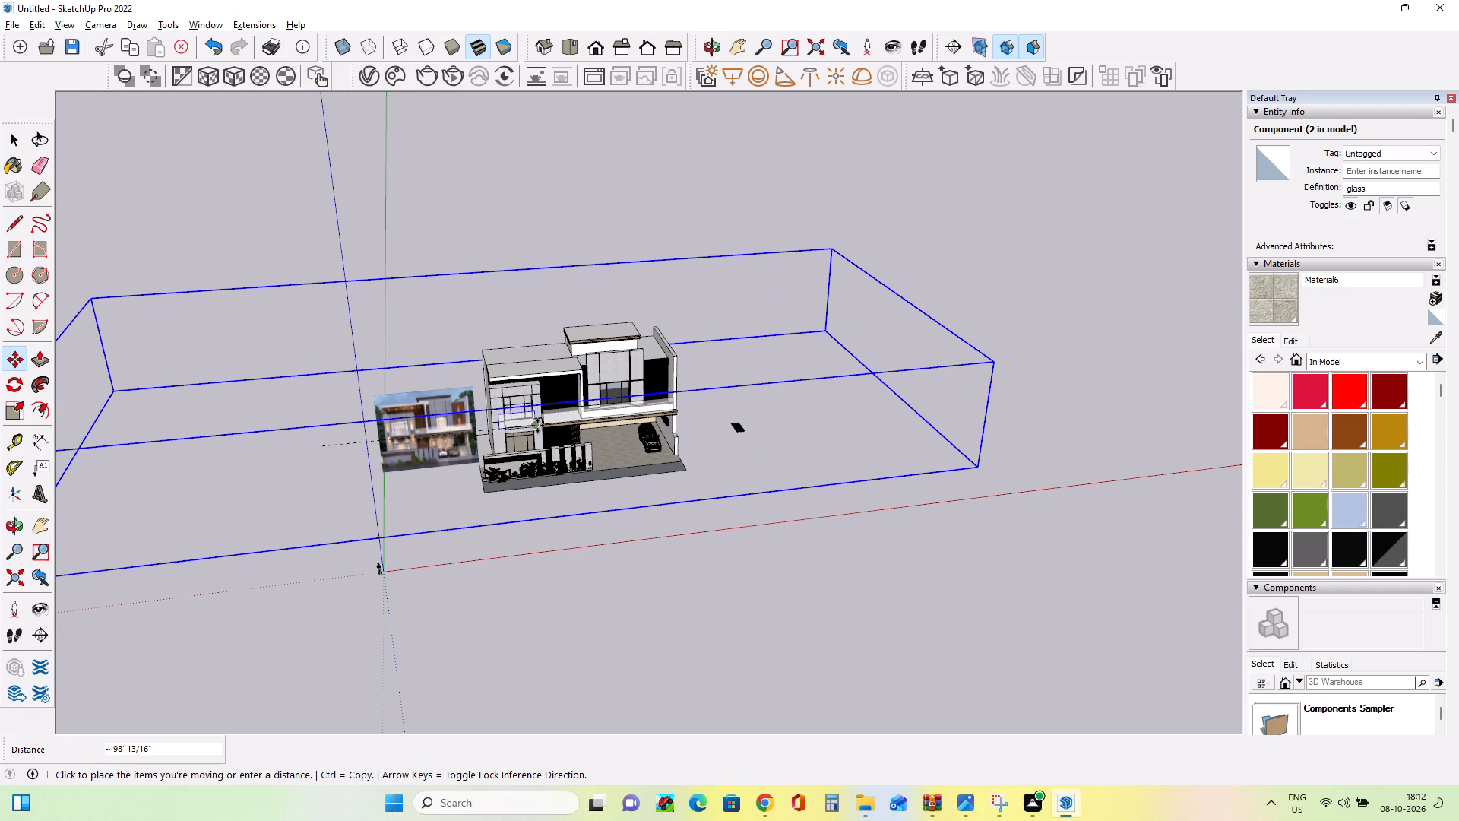
pyautogui.click(537, 426)
# Scale the glass copy along the red axis by a factor of 0.74 to suit the ledge below the bay's upper window.
pyautogui.scroll(15, 507, 439)
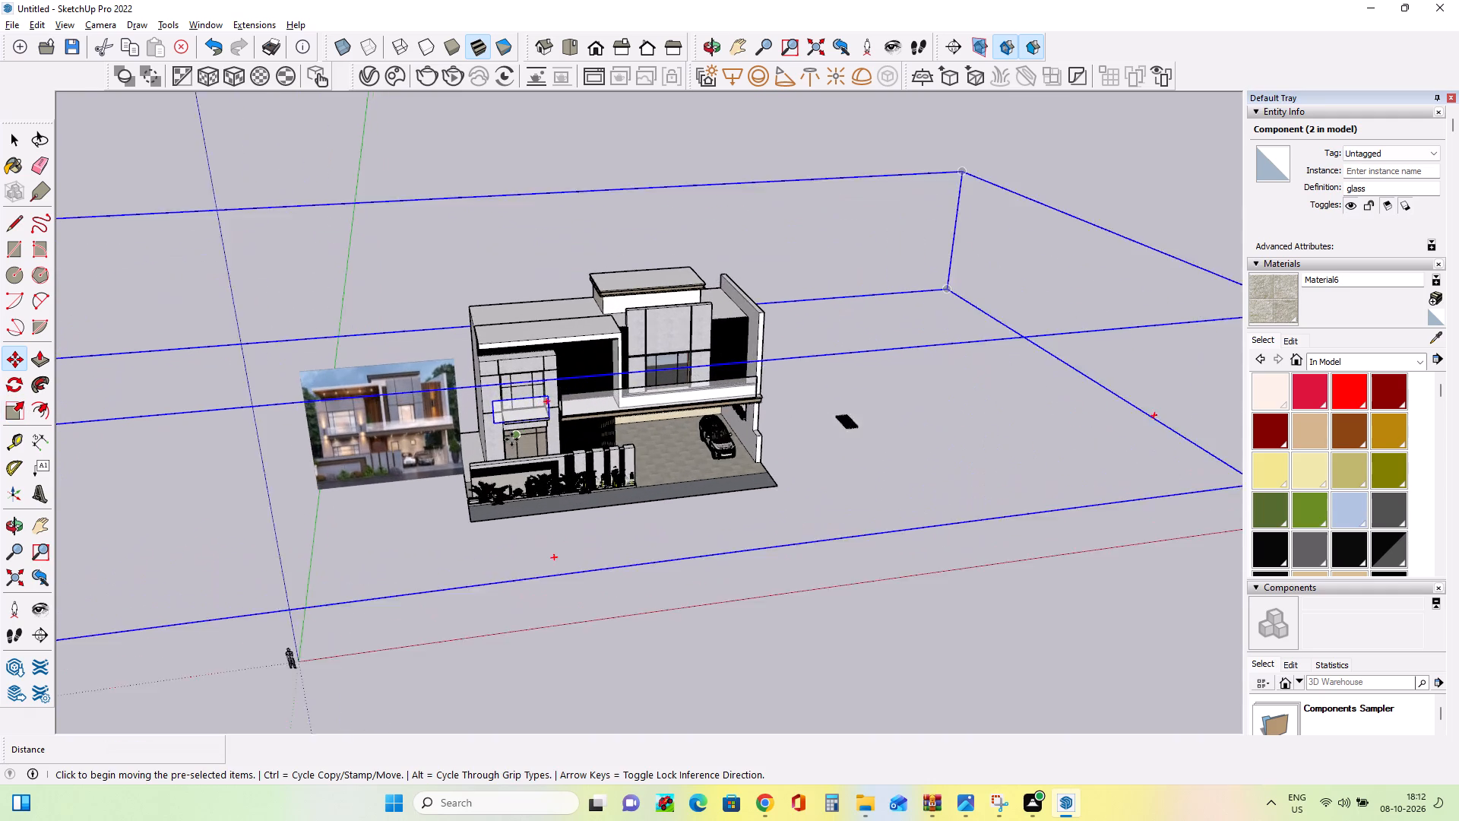
pyautogui.scroll(10, 511, 439)
pyautogui.scroll(-15, 511, 439)
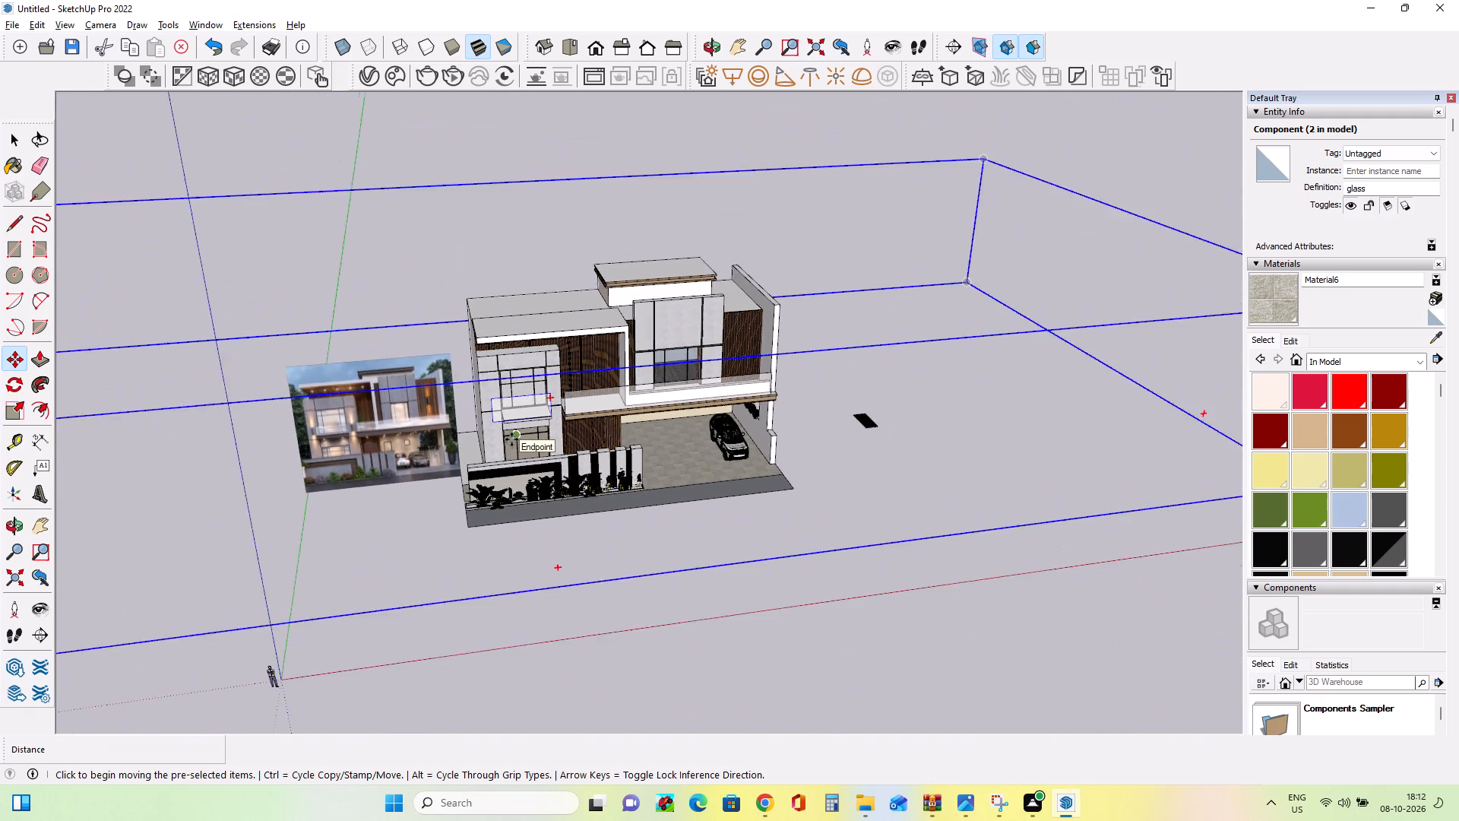
pyautogui.scroll(-8, 511, 439)
pyautogui.click(17, 411)
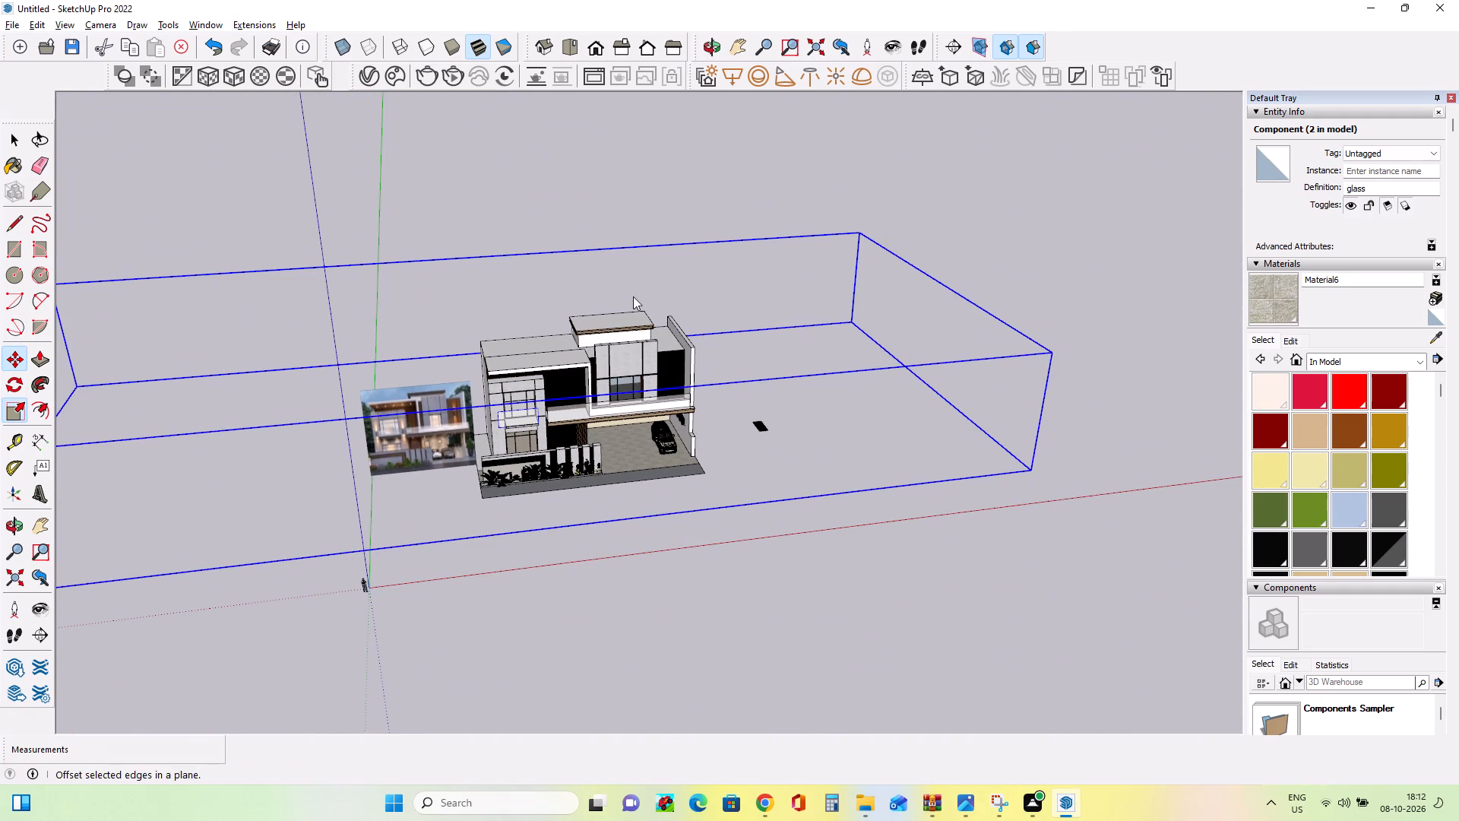
pyautogui.click(927, 330)
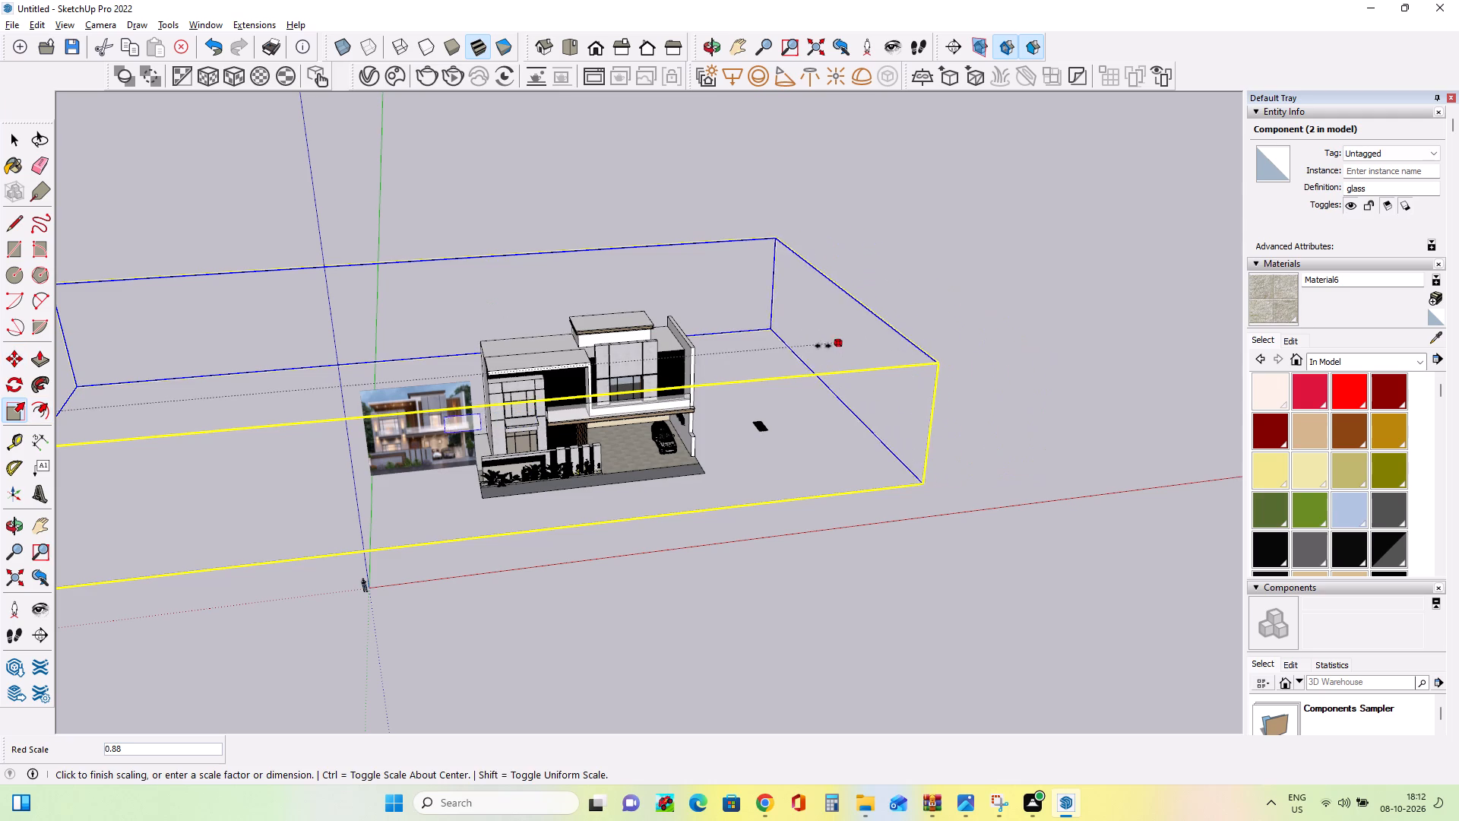
pyautogui.click(725, 366)
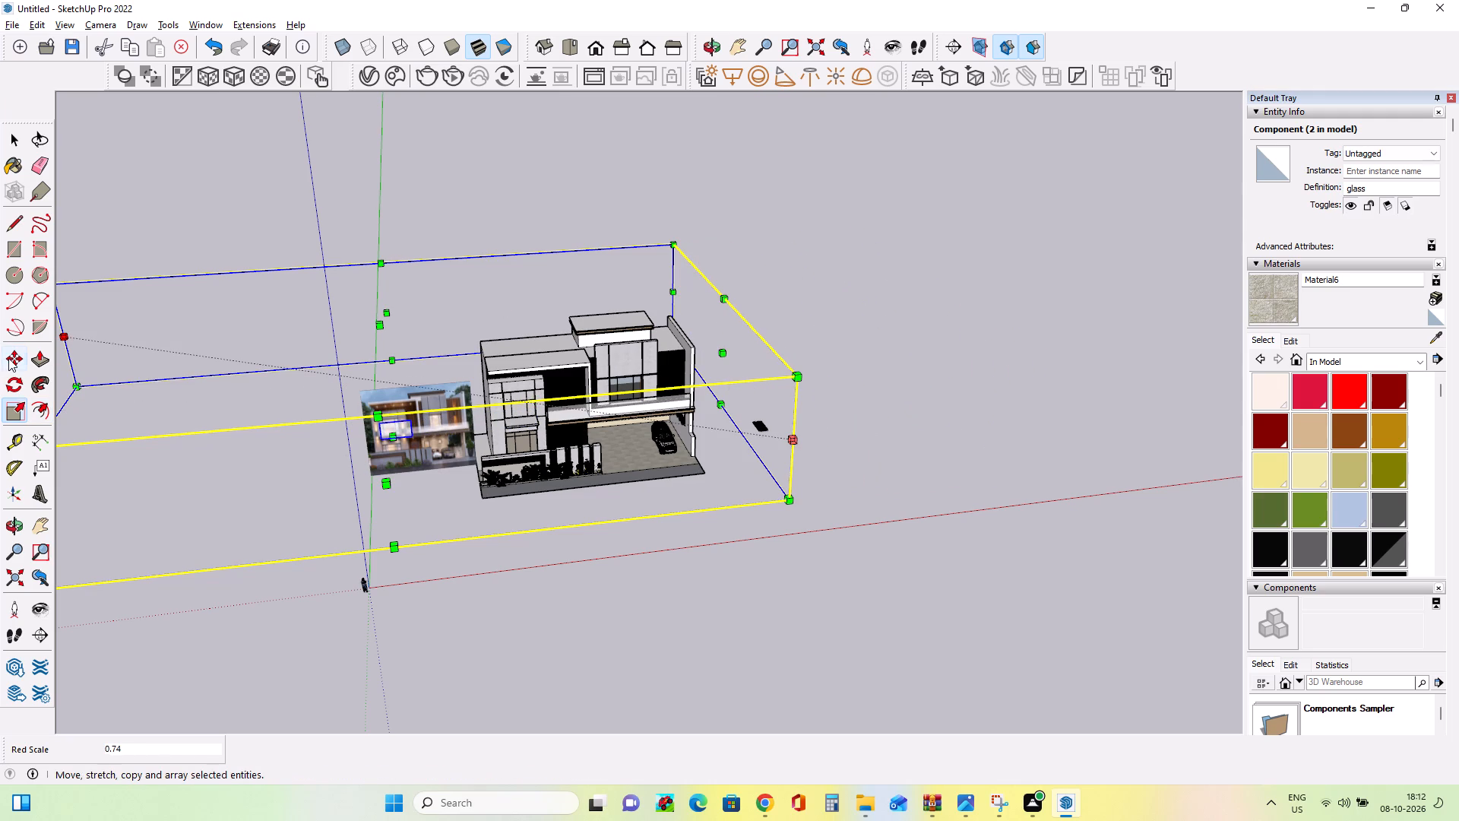
# Move the glass copy about 53' 9" from the reference image to the ledge below the bay's upper window.
pyautogui.click(8, 358)
pyautogui.scroll(11, 350, 429)
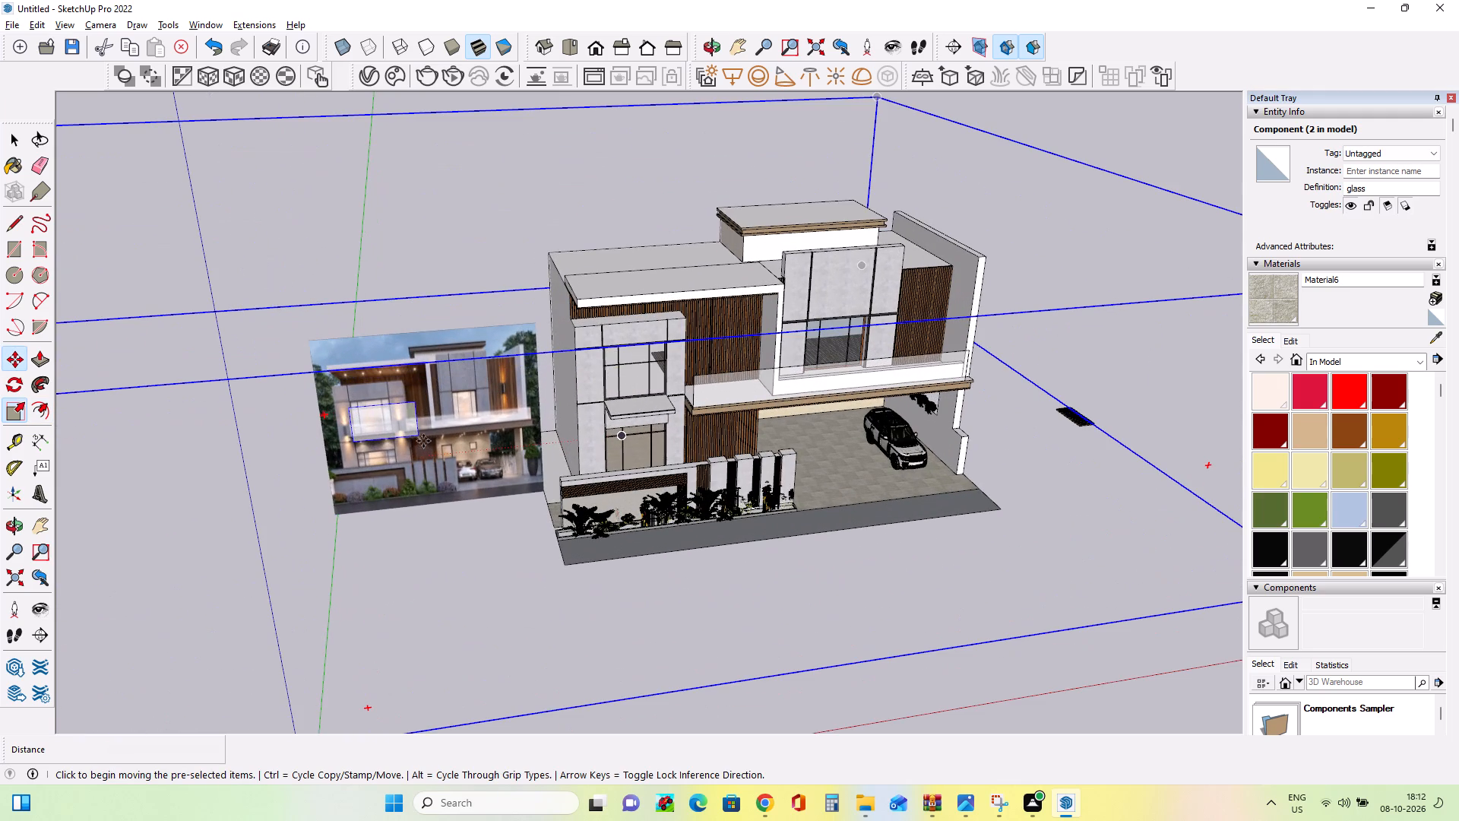
pyautogui.click(419, 437)
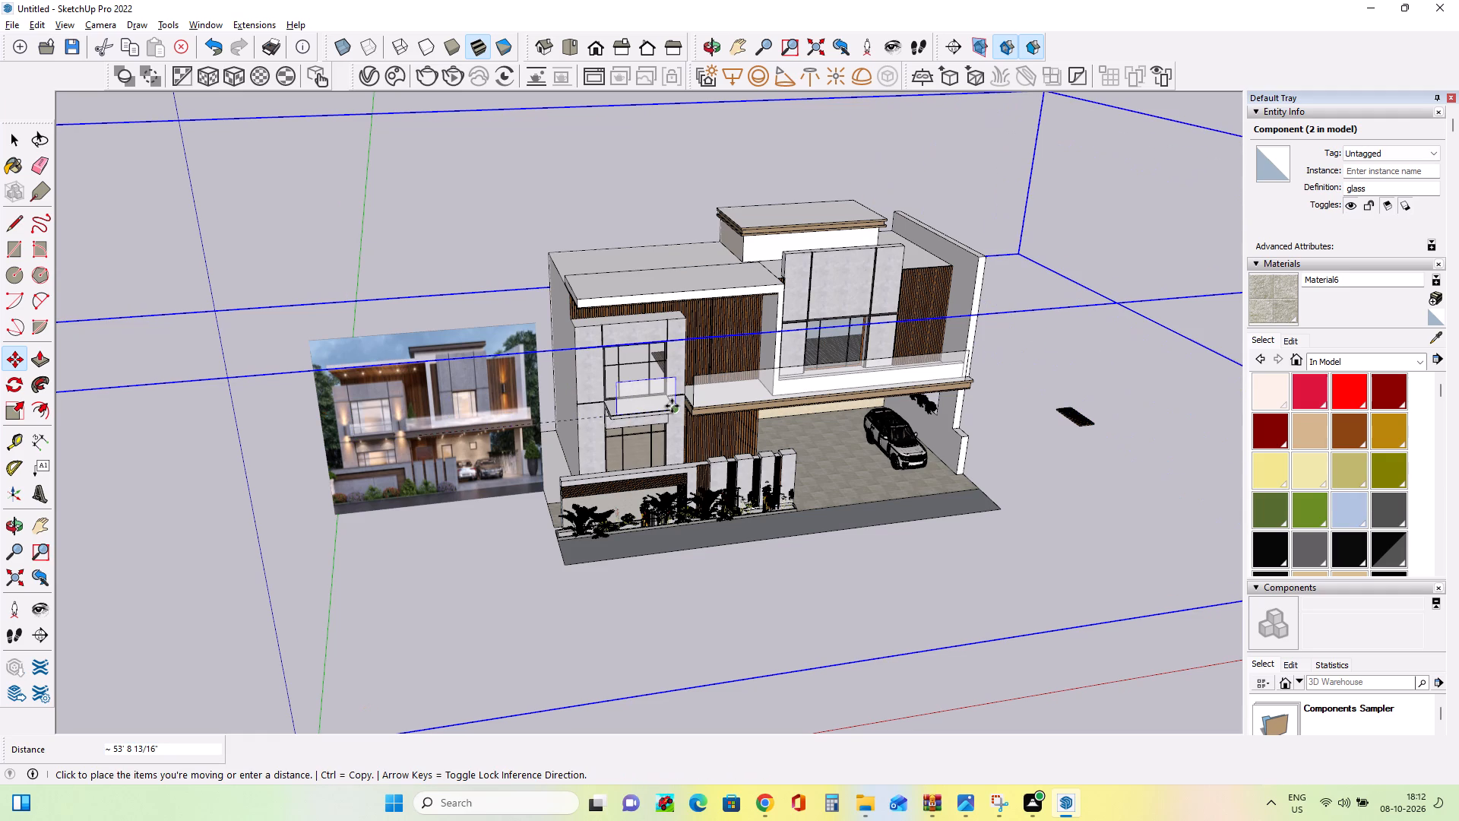
pyautogui.click(672, 406)
# Move the glass copy about 8 1/2" by its lower corner onto the ledge's front edge and clear the selection.
pyautogui.scroll(4, 648, 426)
pyautogui.moveTo(648, 424); pyautogui.dragTo(567, 414, button='middle')
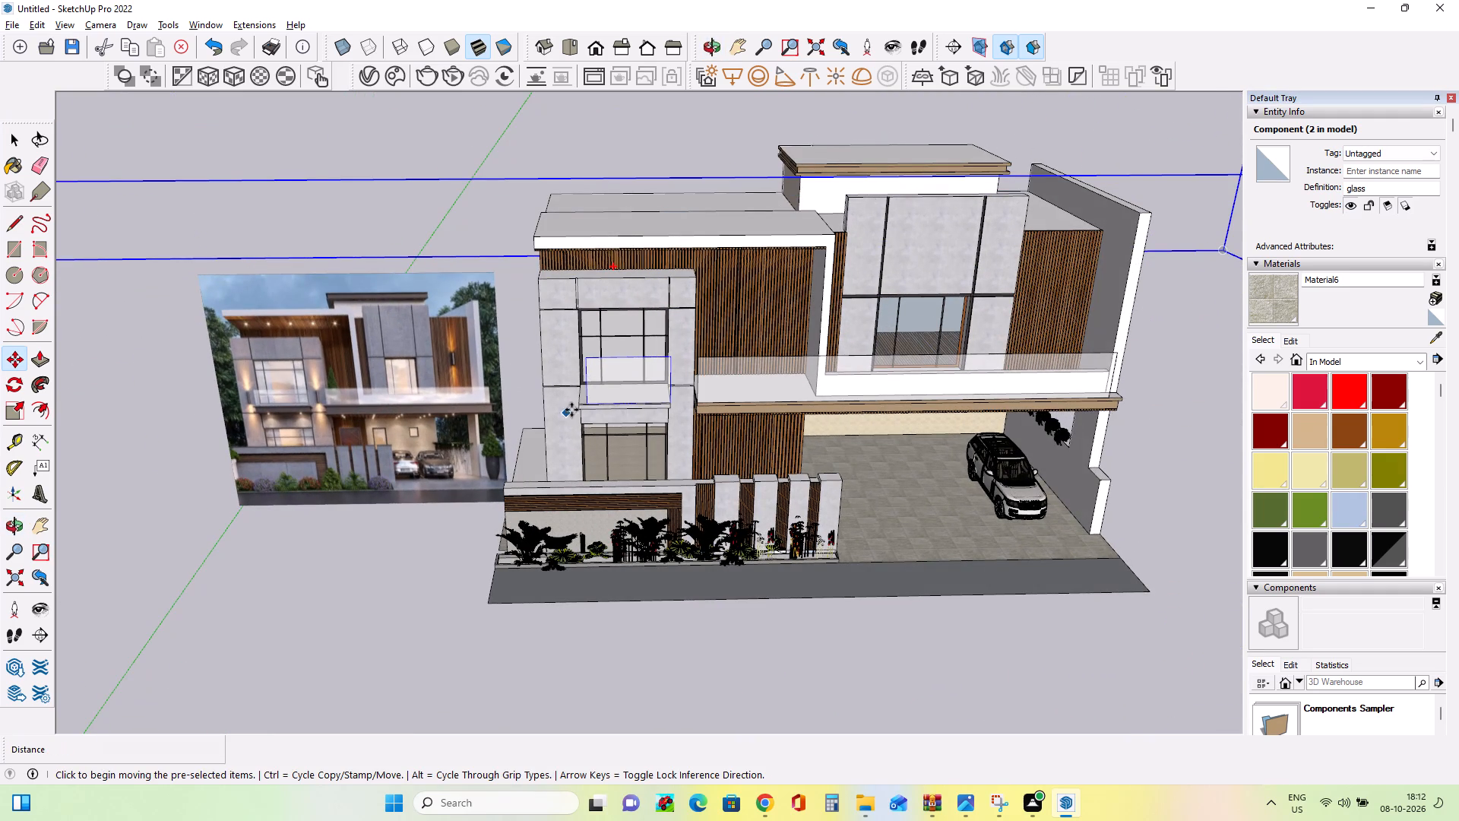
pyautogui.click(587, 404)
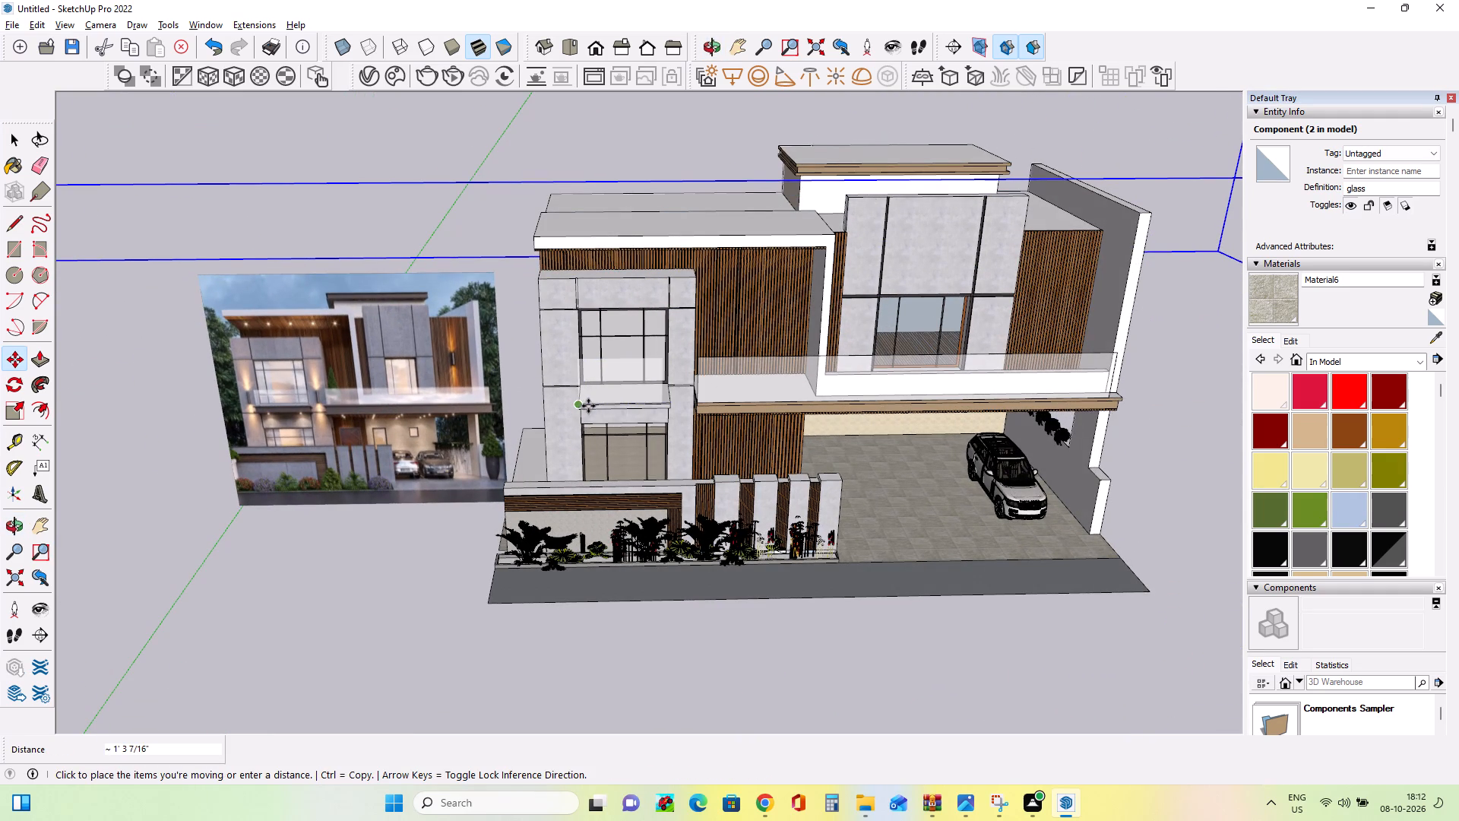
pyautogui.scroll(14, 589, 406)
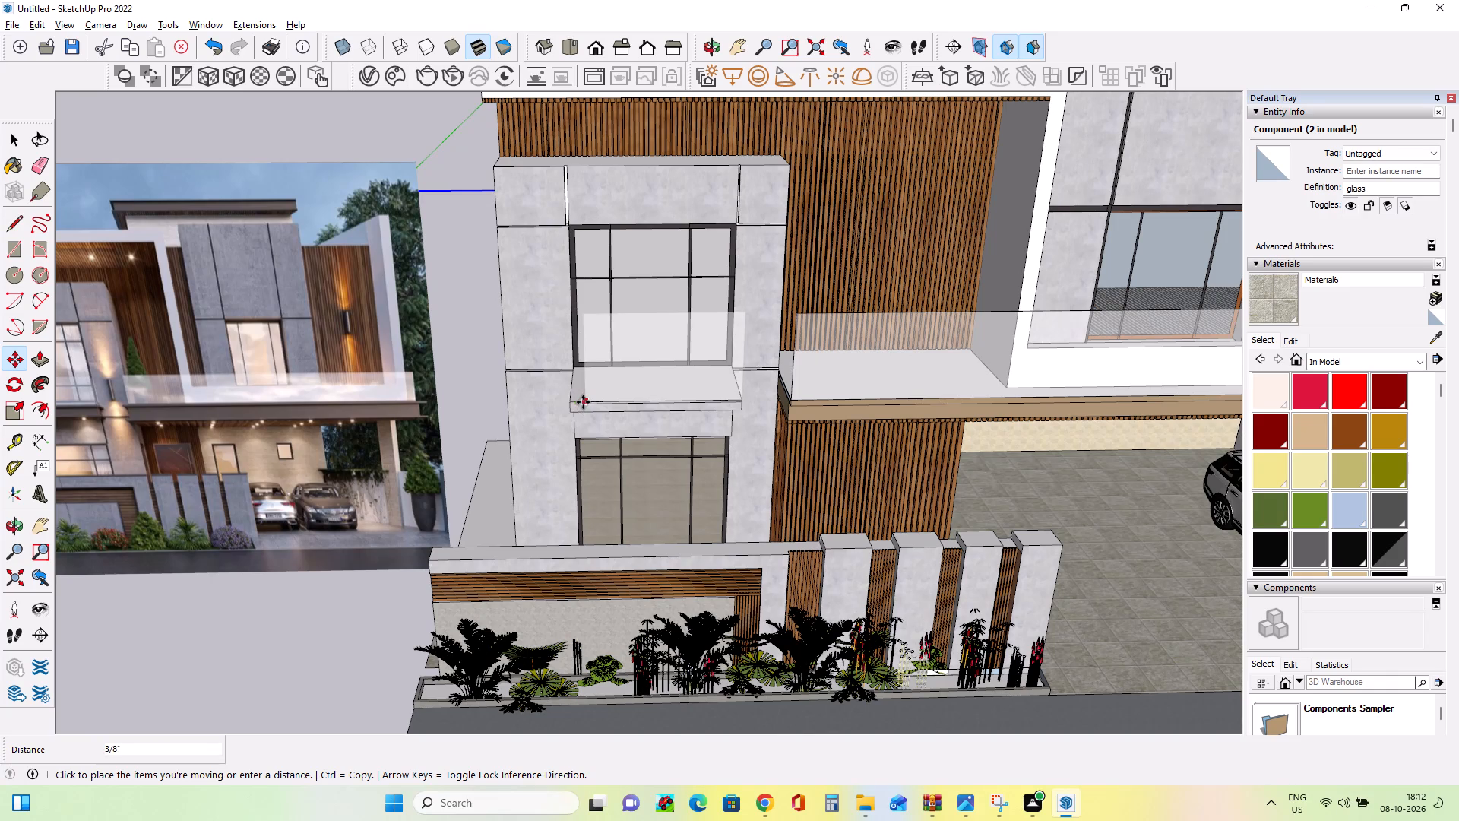
pyautogui.scroll(5, 579, 401)
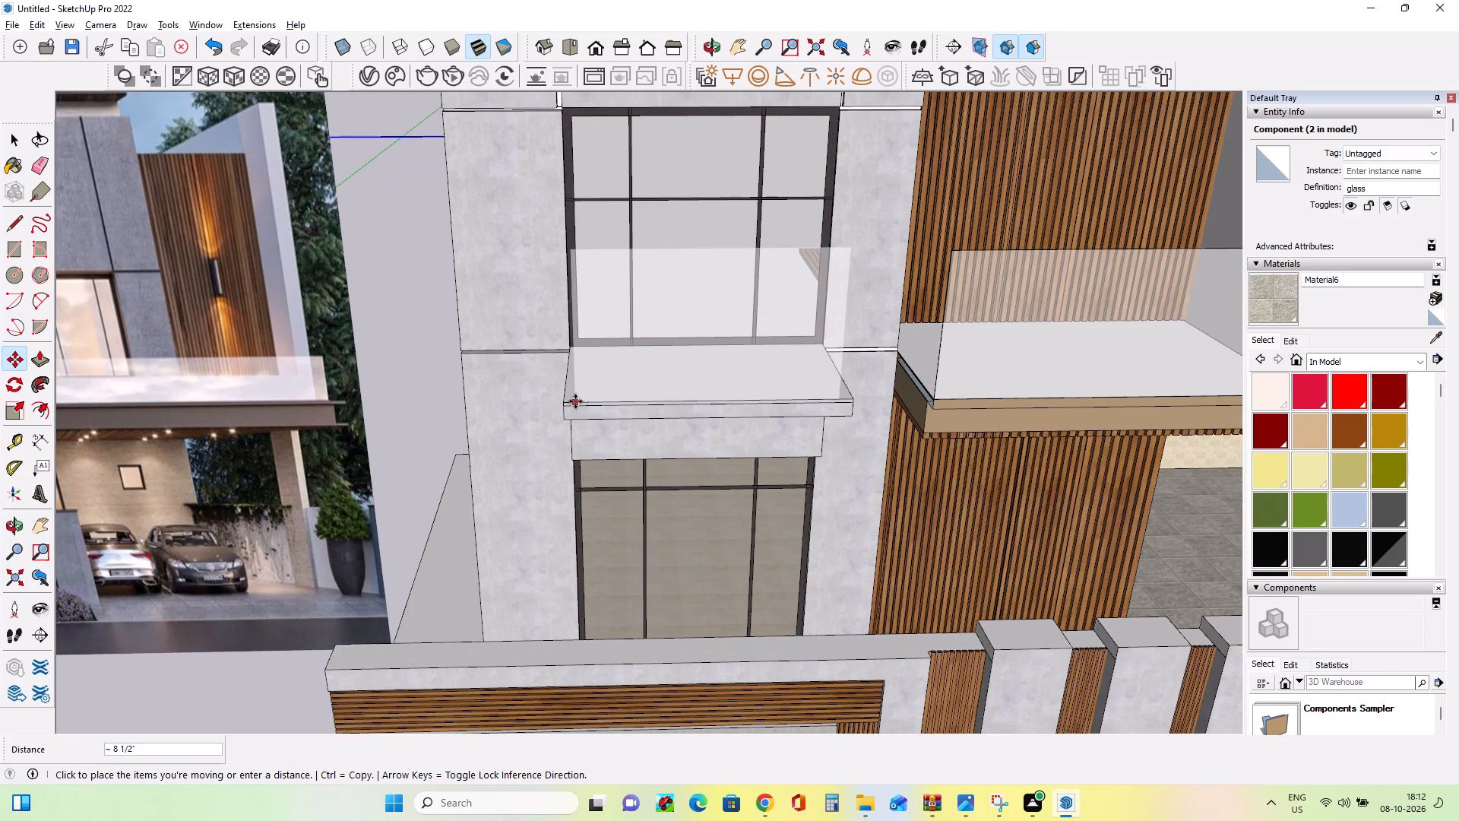
pyautogui.click(575, 401)
pyautogui.scroll(-17, 580, 427)
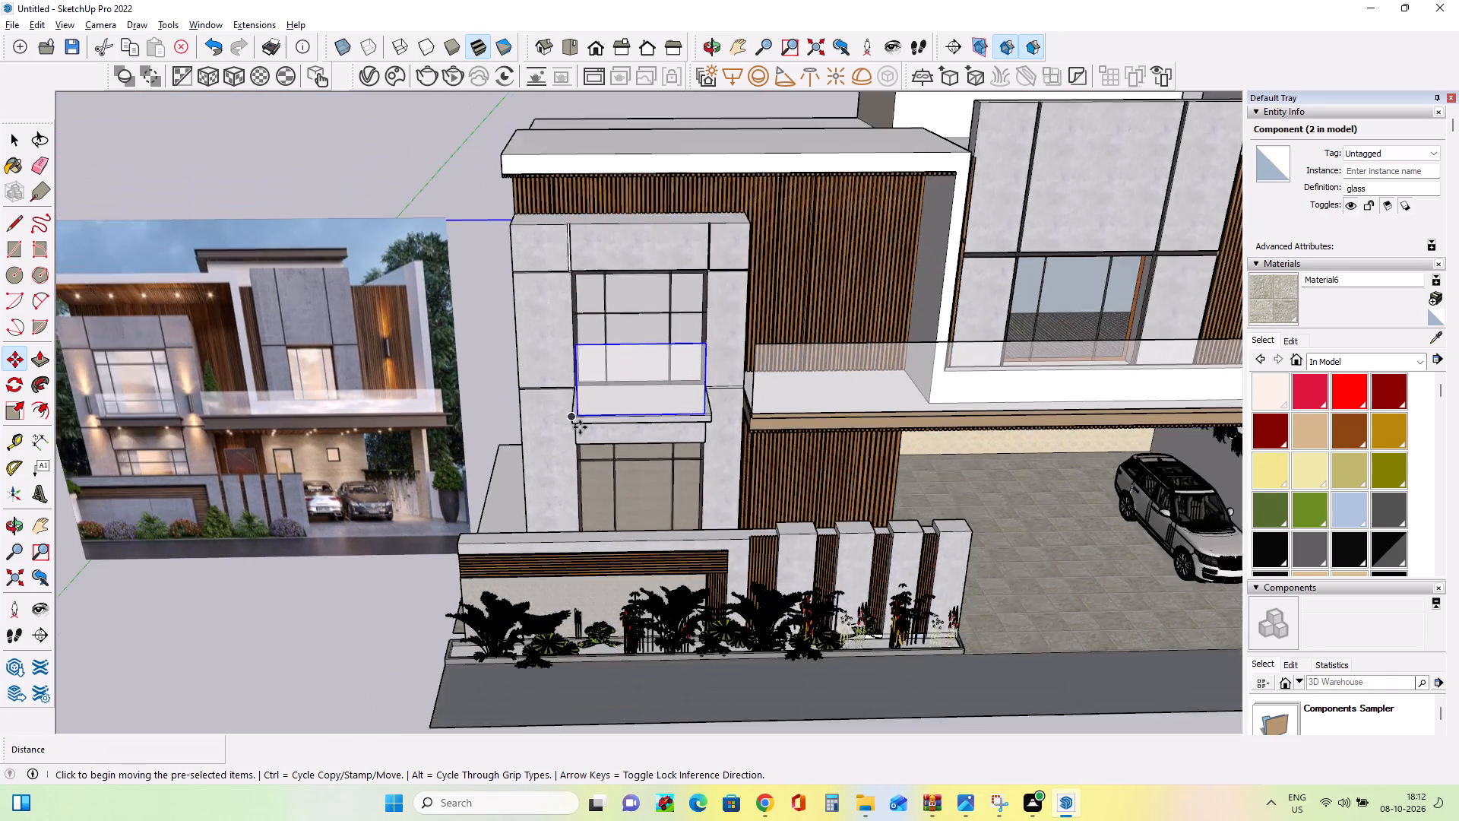
pyautogui.scroll(-15, 580, 427)
pyautogui.moveTo(613, 502); pyautogui.dragTo(615, 438, button='middle')
pyautogui.click(16, 141)
pyautogui.click(117, 146)
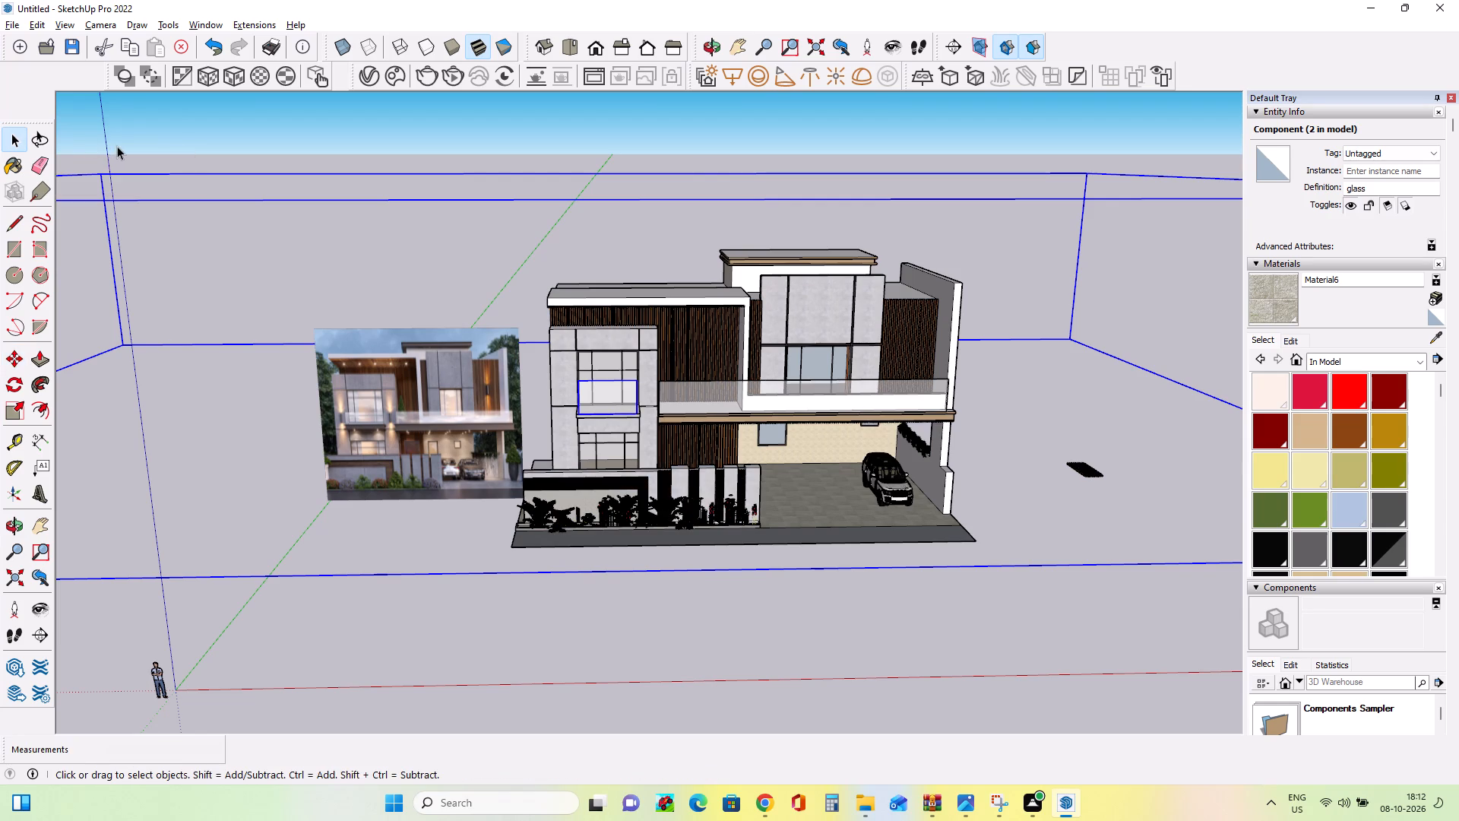
# Import the xd SketchUp file and place its sedan on the driveway paving beside the parked SUV.
pyautogui.moveTo(461, 298); pyautogui.dragTo(461, 314, button='middle')
pyautogui.moveTo(647, 351); pyautogui.dragTo(621, 335, button='middle')
pyautogui.scroll(2, 663, 366)
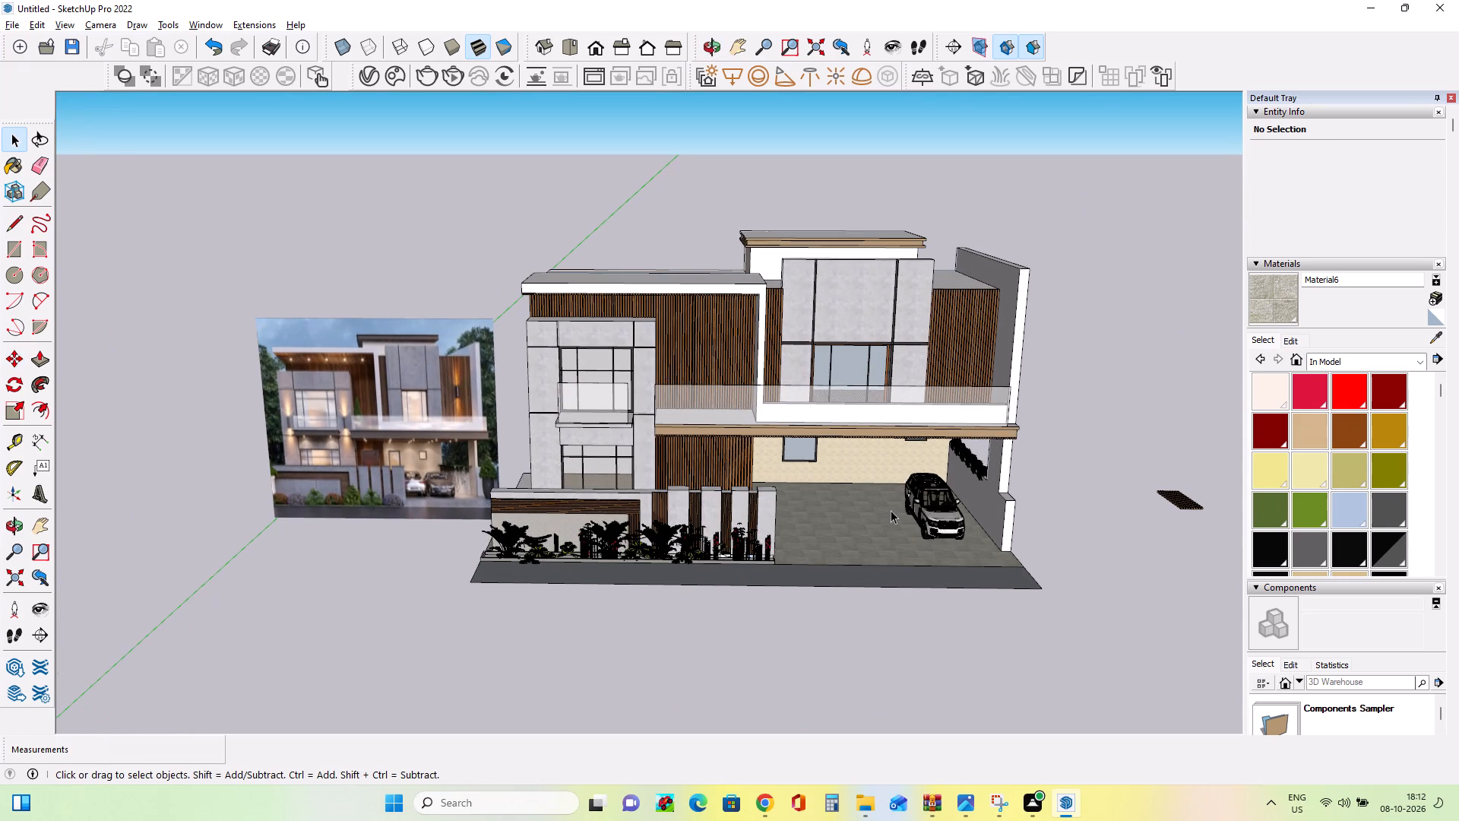
pyautogui.click(17, 27)
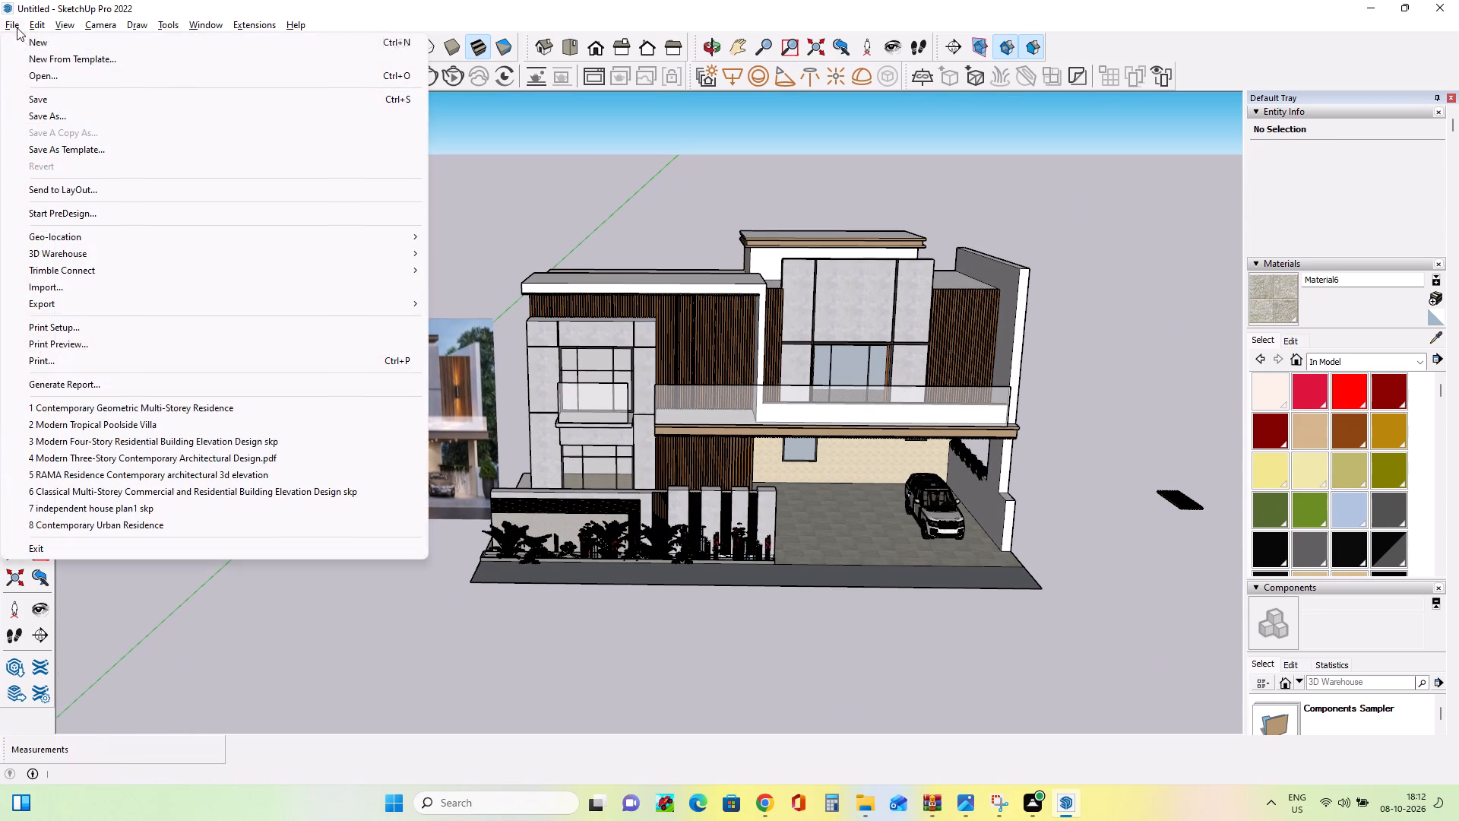
pyautogui.click(93, 290)
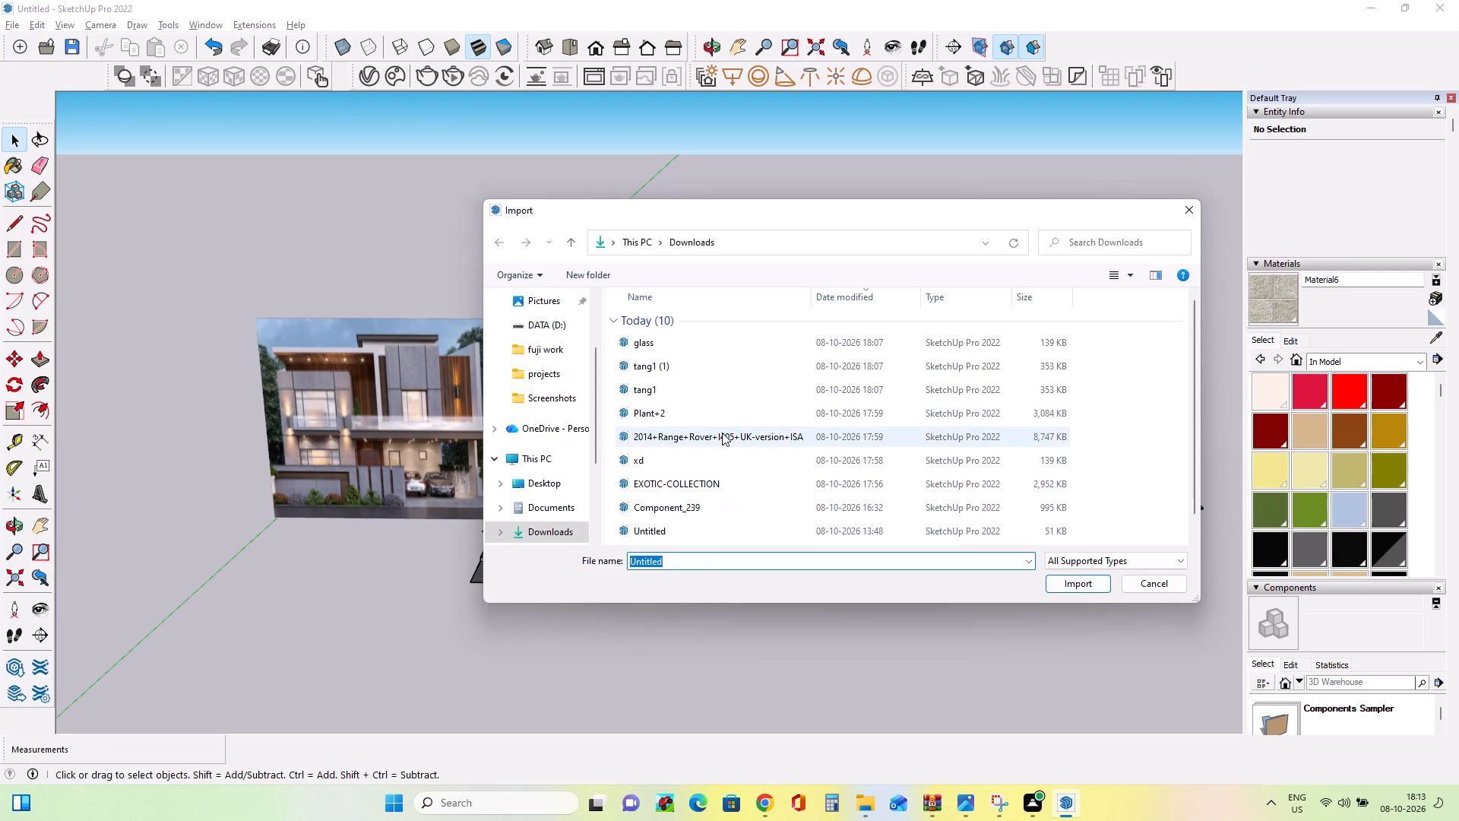
pyautogui.click(726, 456)
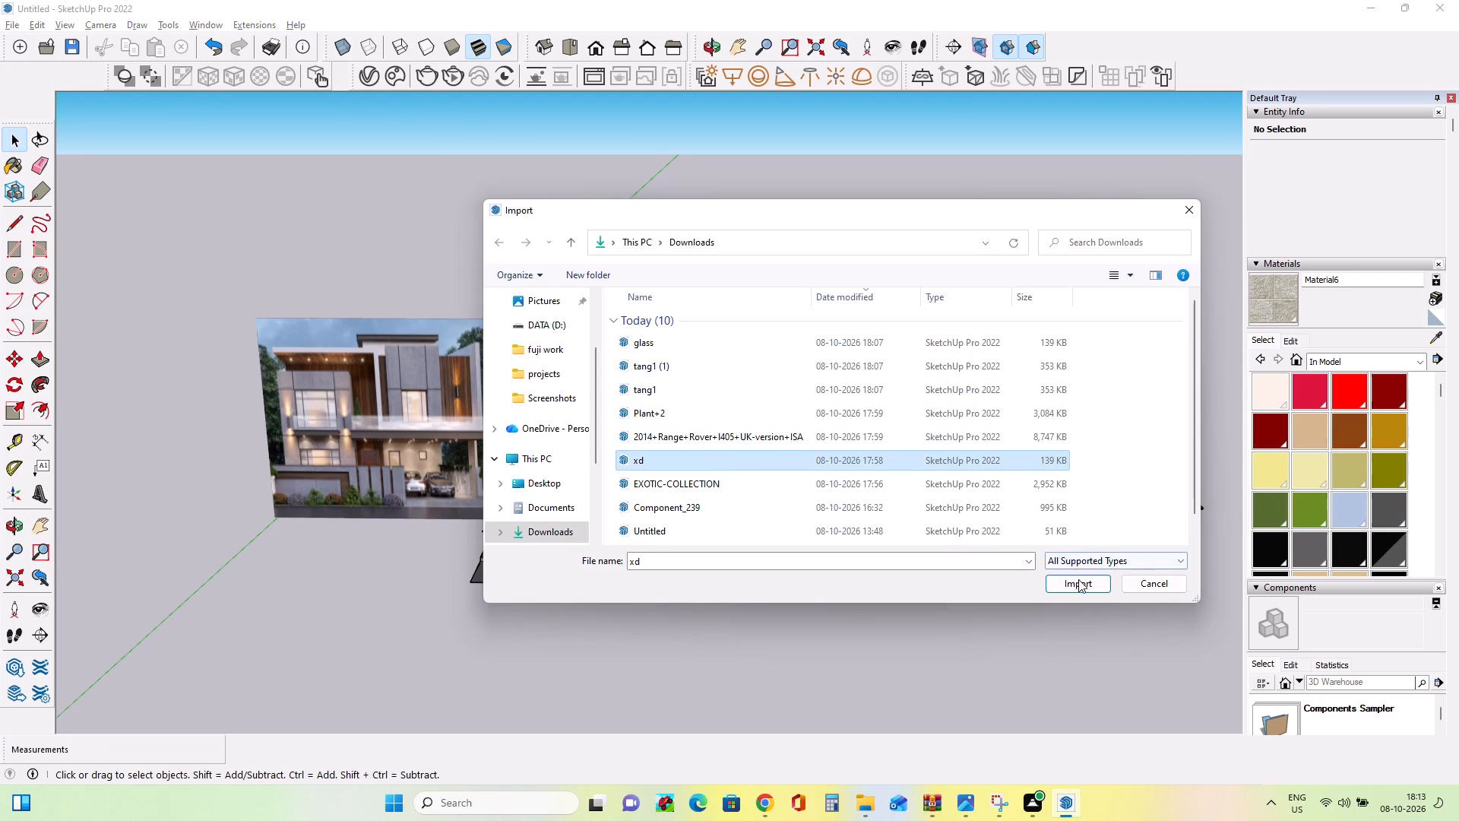
pyautogui.click(1078, 579)
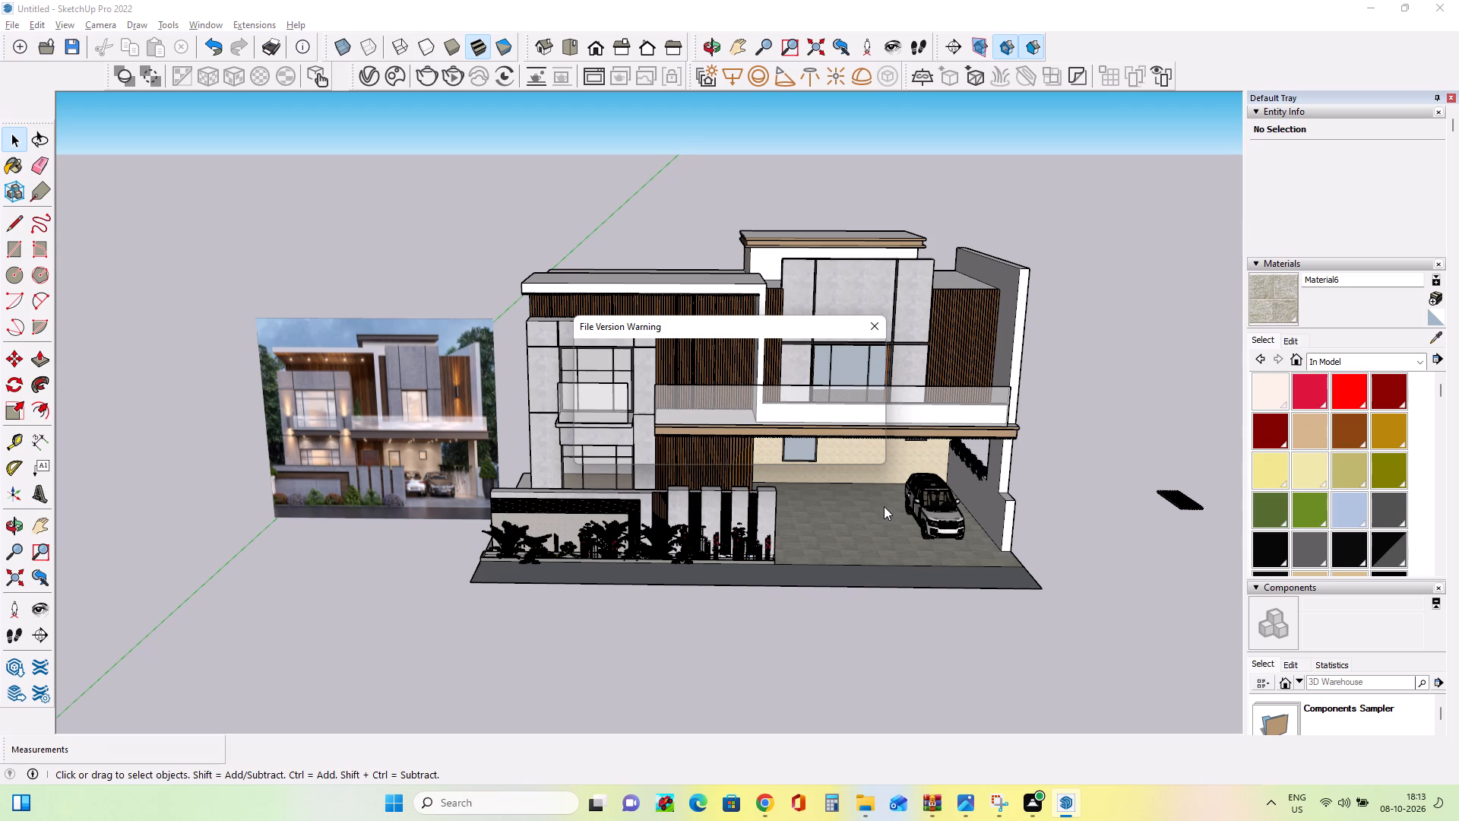
pyautogui.click(847, 446)
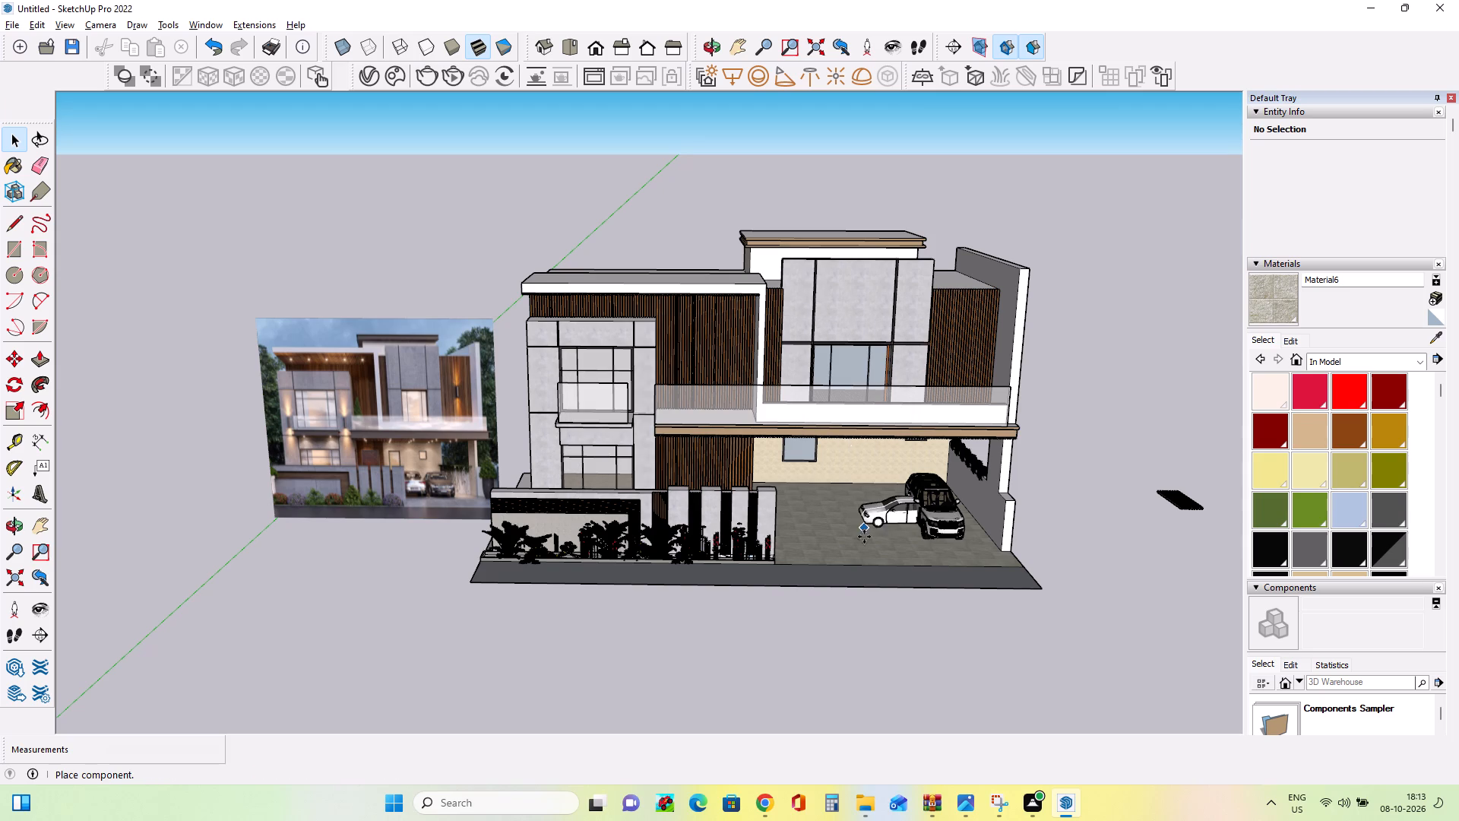
pyautogui.click(819, 511)
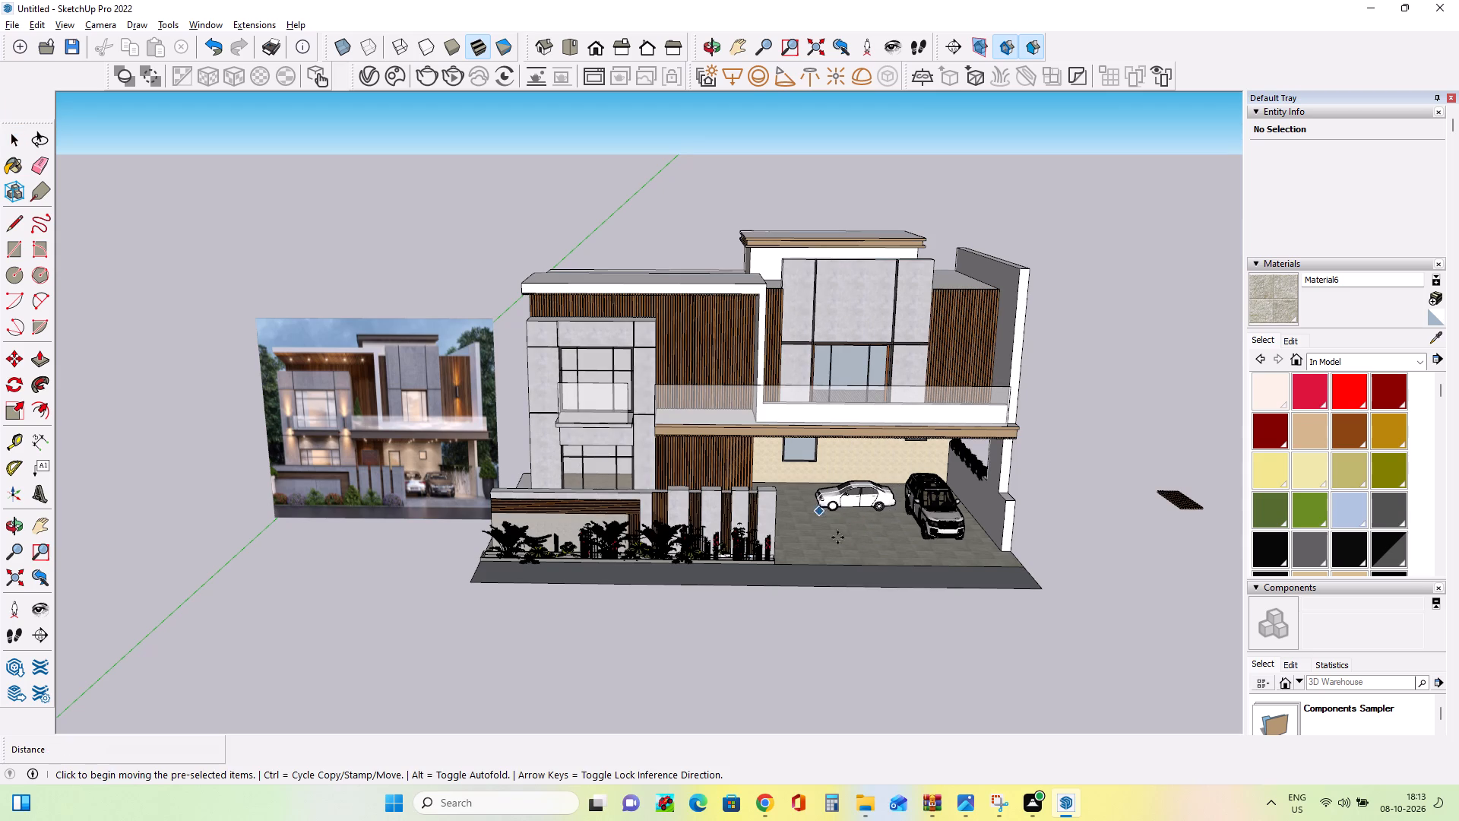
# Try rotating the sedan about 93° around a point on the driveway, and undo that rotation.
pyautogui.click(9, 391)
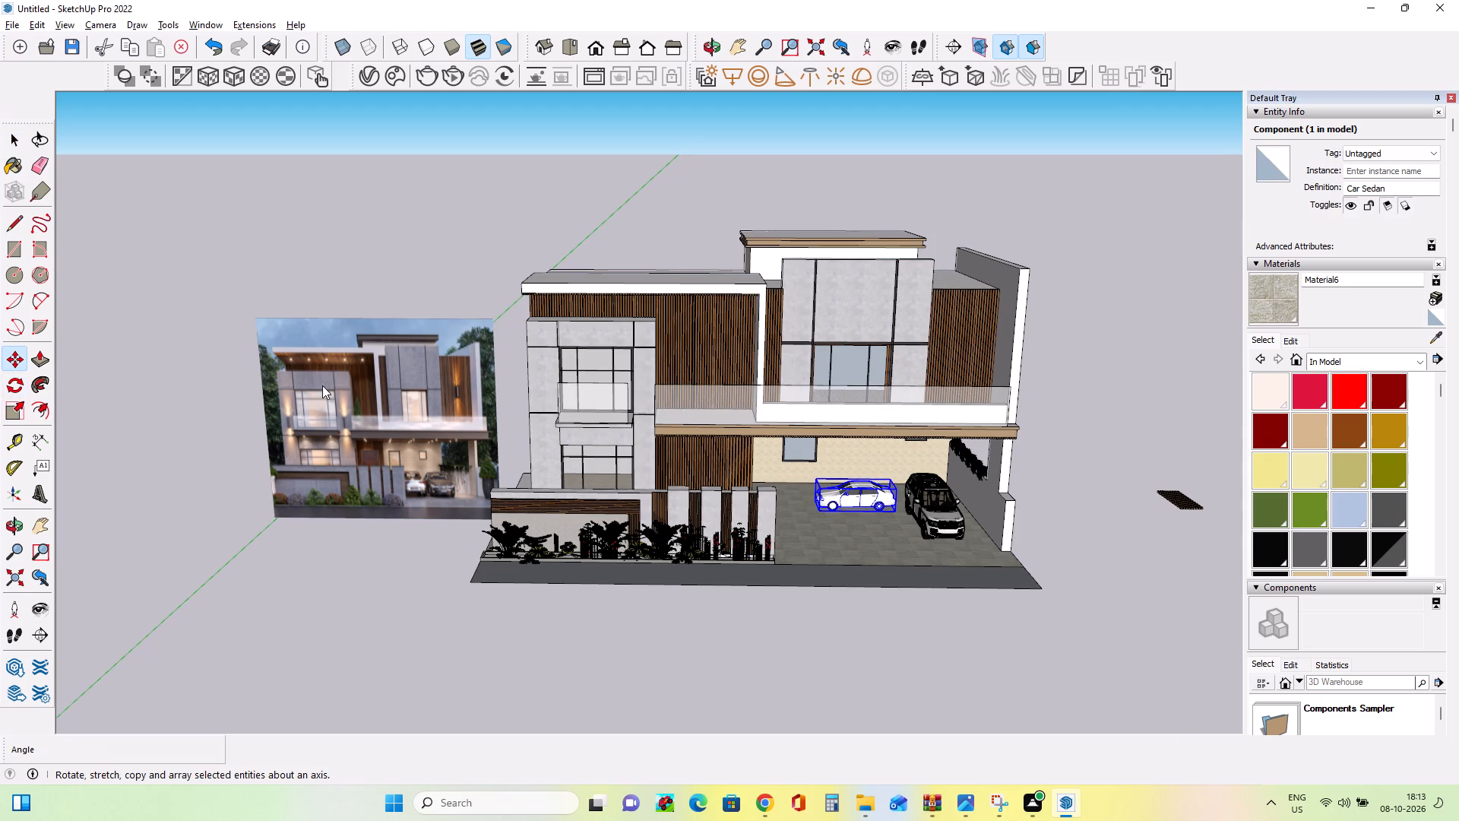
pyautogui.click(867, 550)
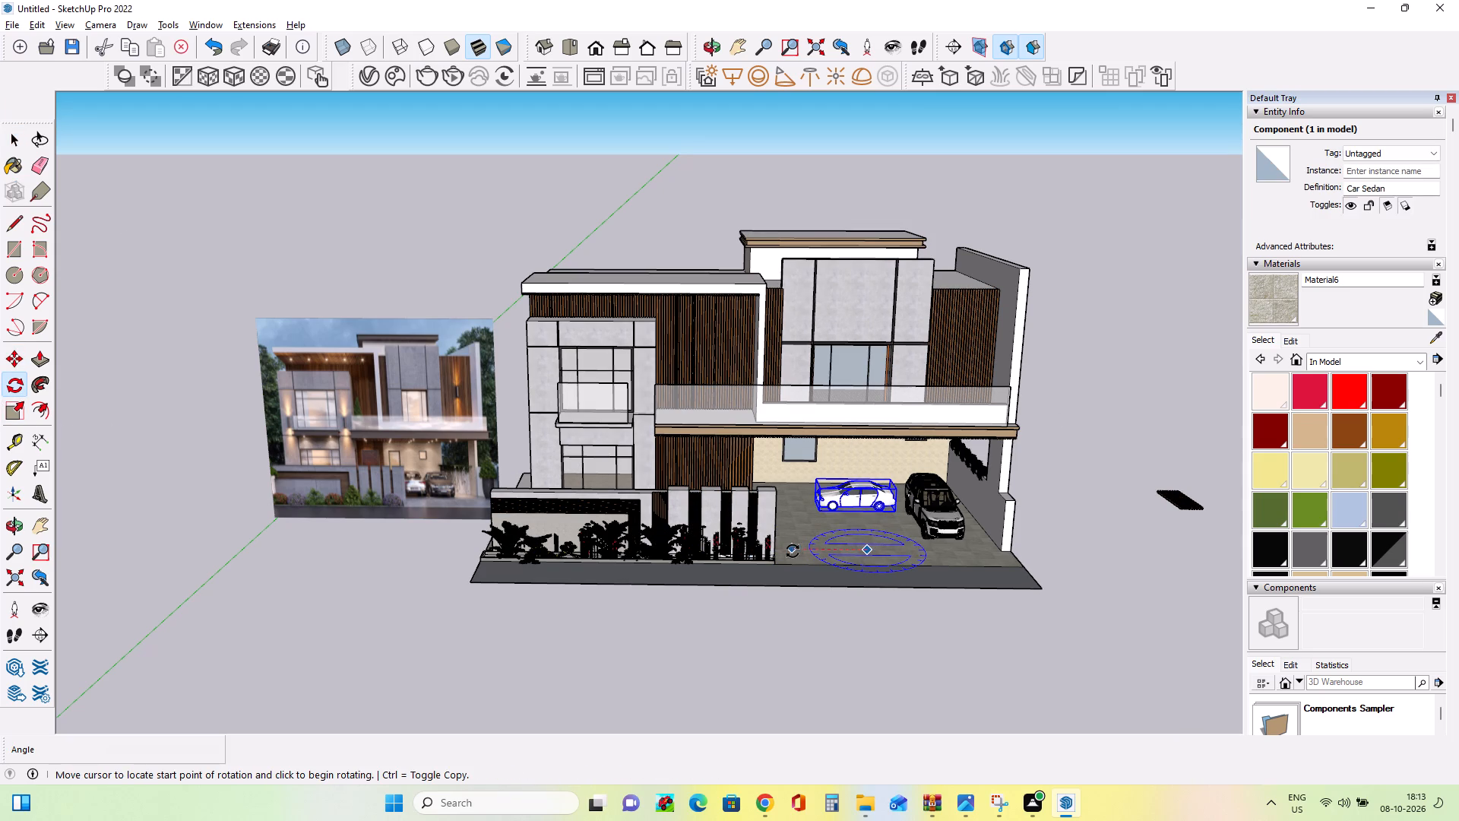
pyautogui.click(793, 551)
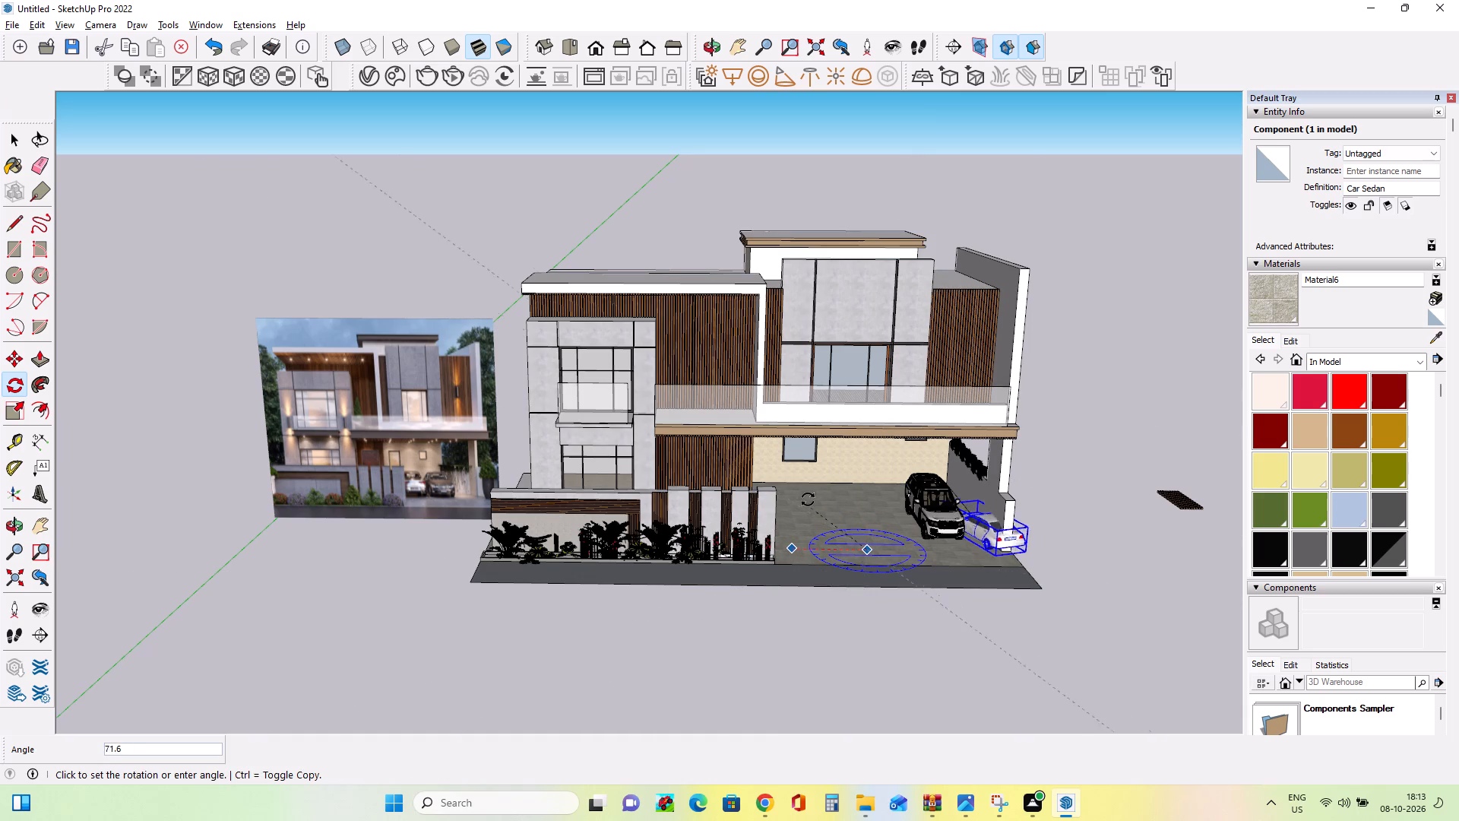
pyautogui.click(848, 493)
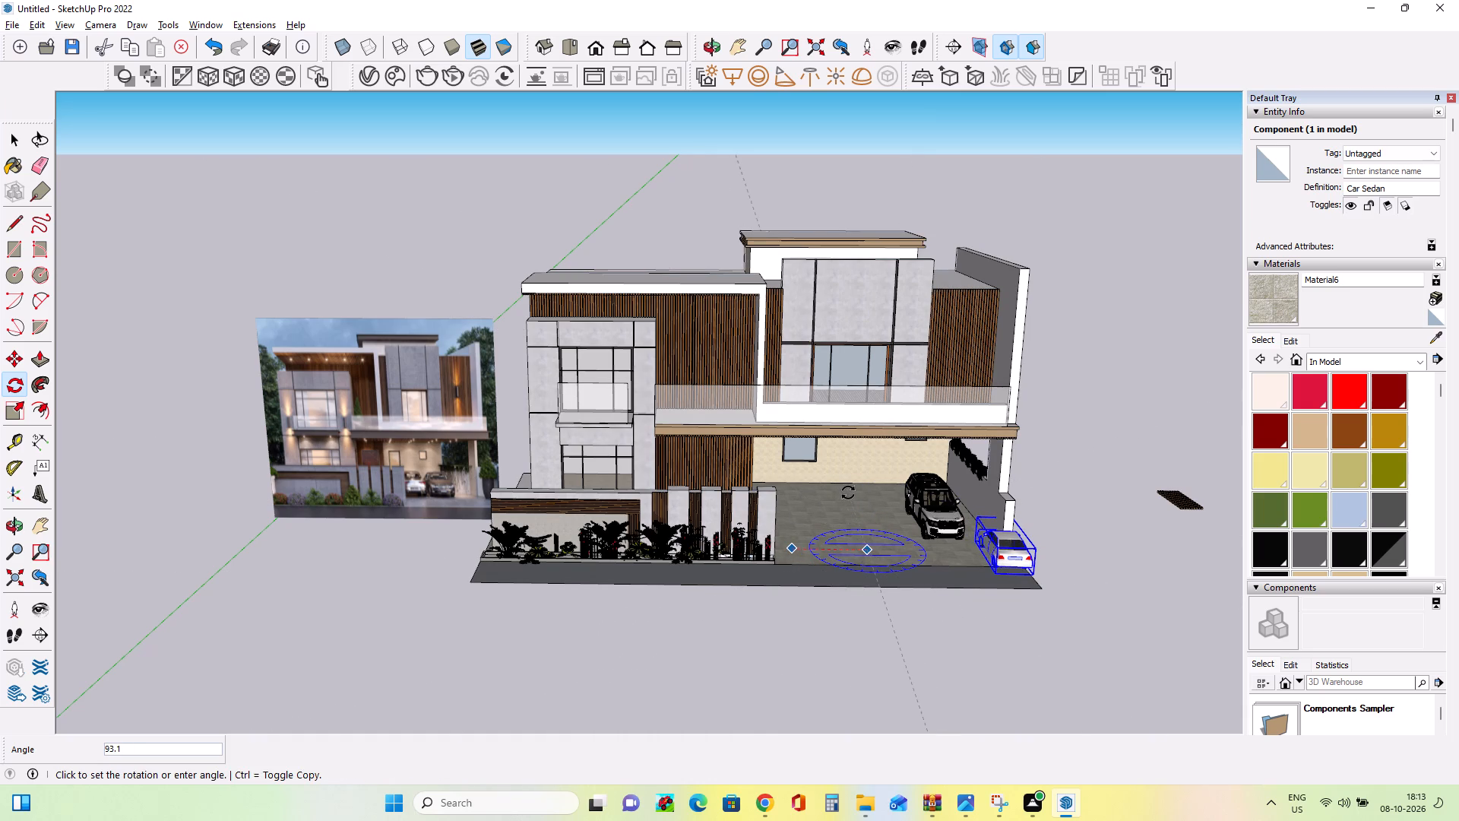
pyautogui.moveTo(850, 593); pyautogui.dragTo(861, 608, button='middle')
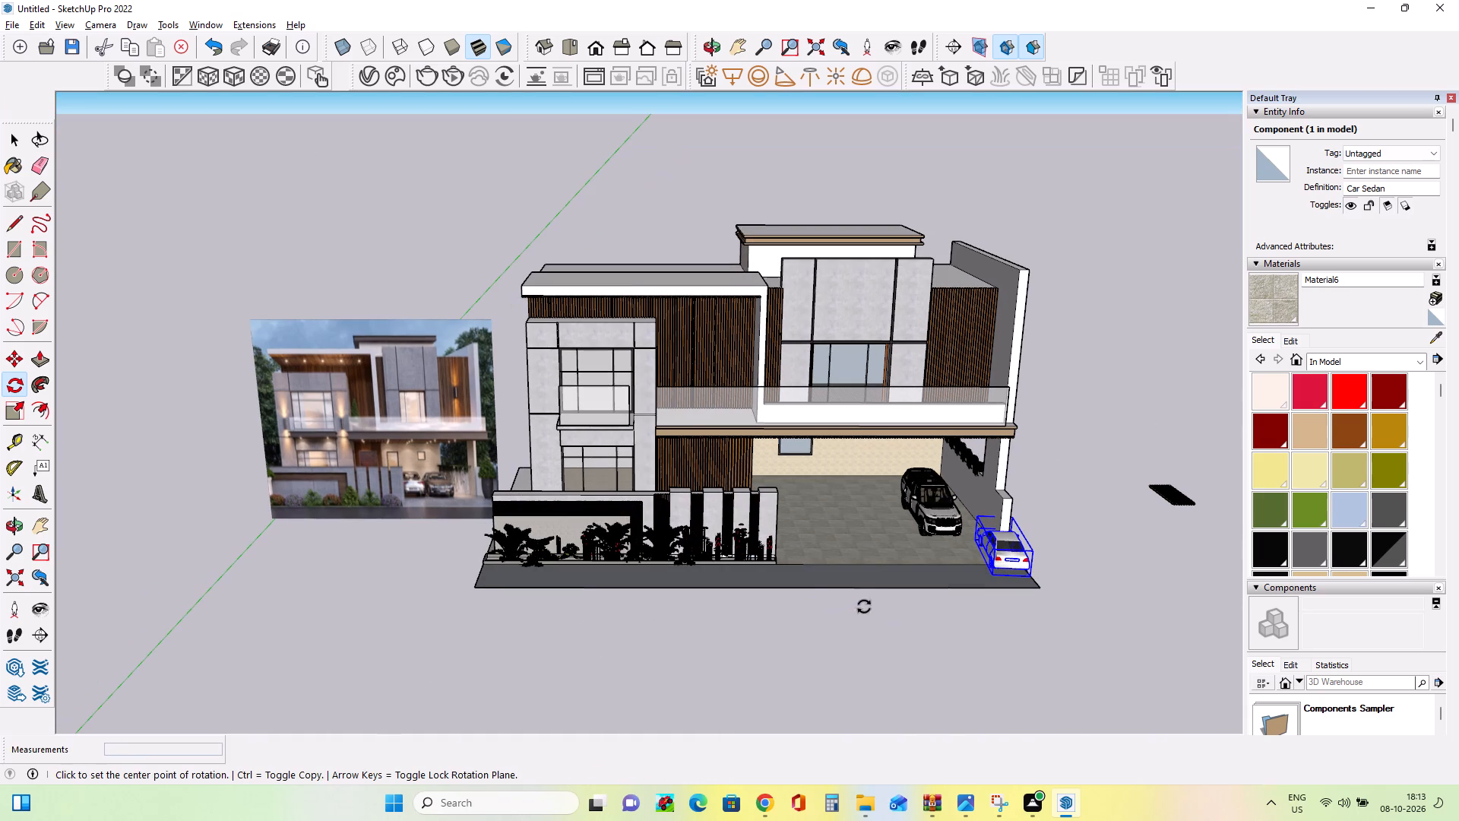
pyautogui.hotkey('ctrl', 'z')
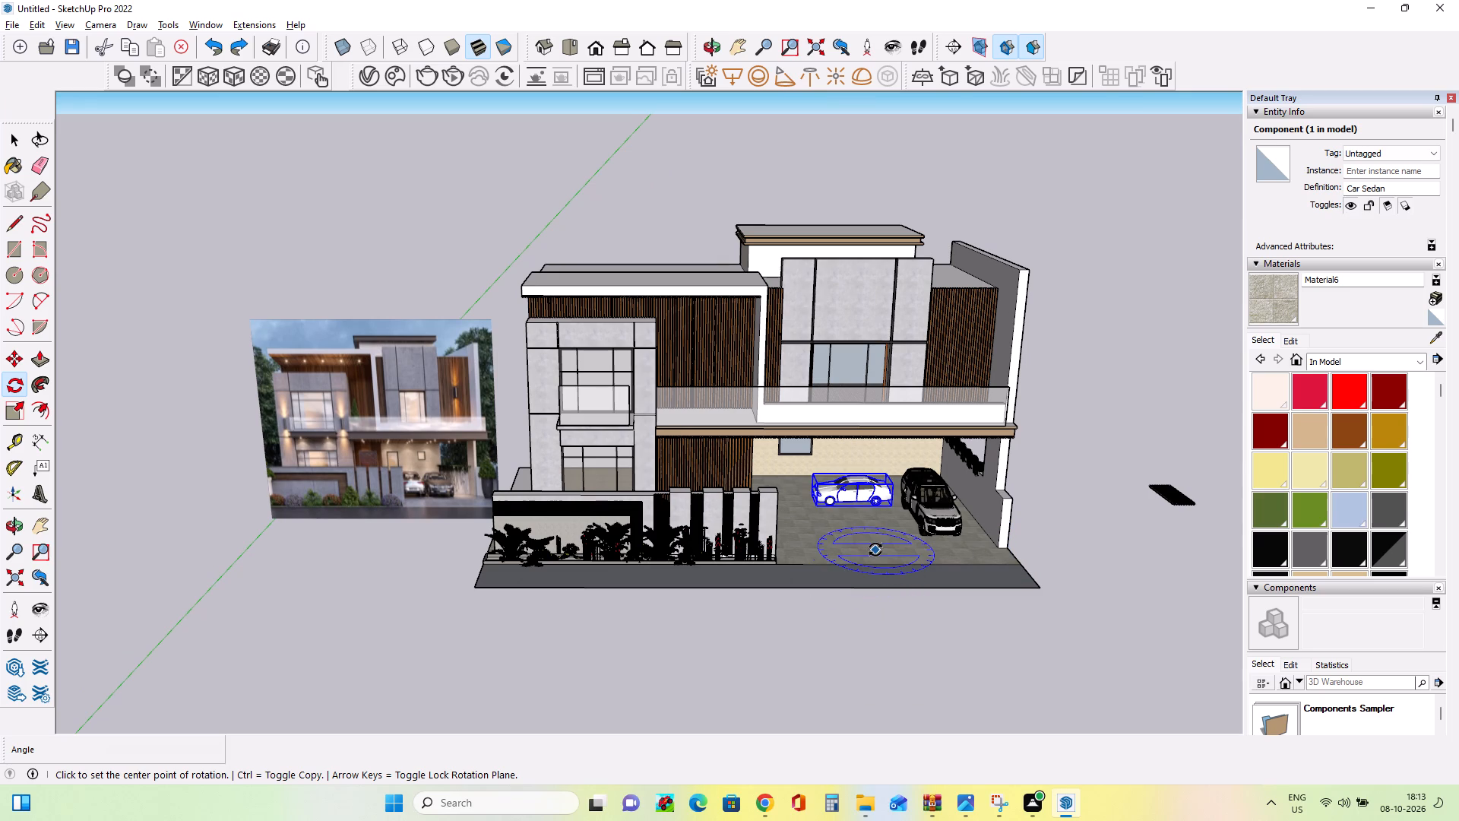
# Rotate the sedan 90° around a point on the driveway paving.
pyautogui.click(875, 550)
pyautogui.click(797, 550)
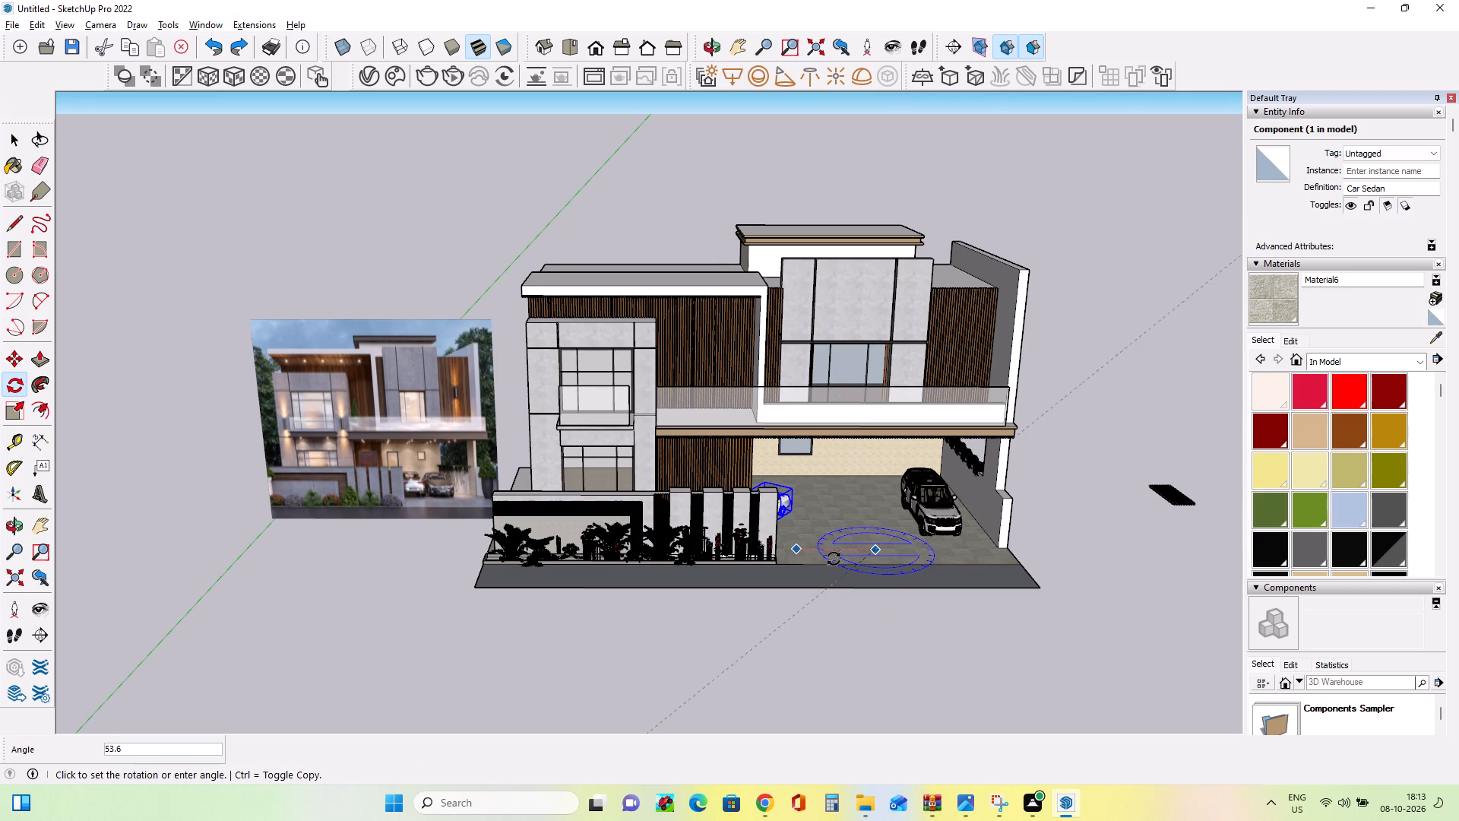
pyautogui.click(859, 521)
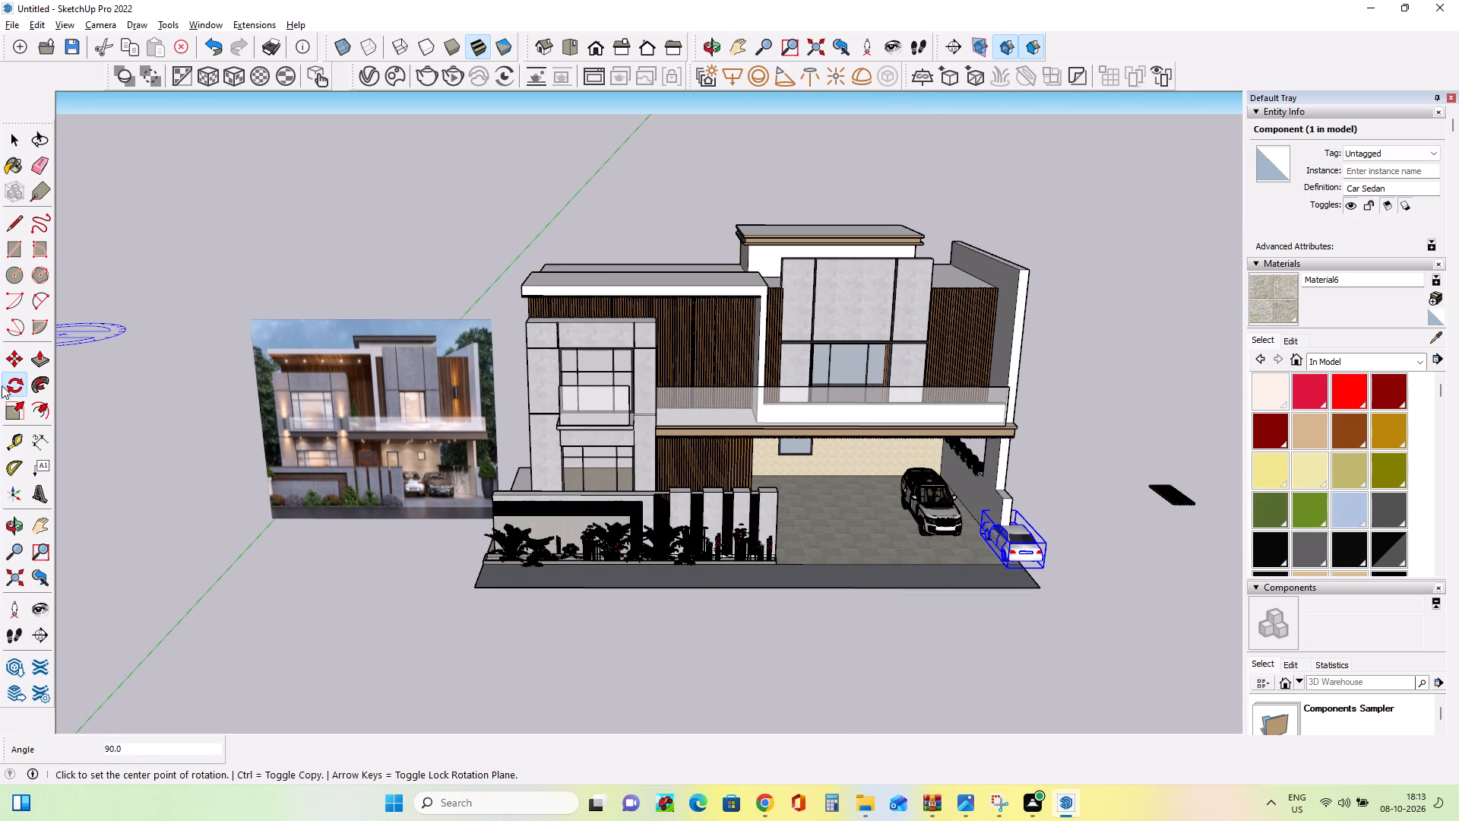
# Move the sedan about 32' 8" back onto the driveway paving, alongside the parked SUV.
pyautogui.click(13, 360)
pyautogui.click(1005, 574)
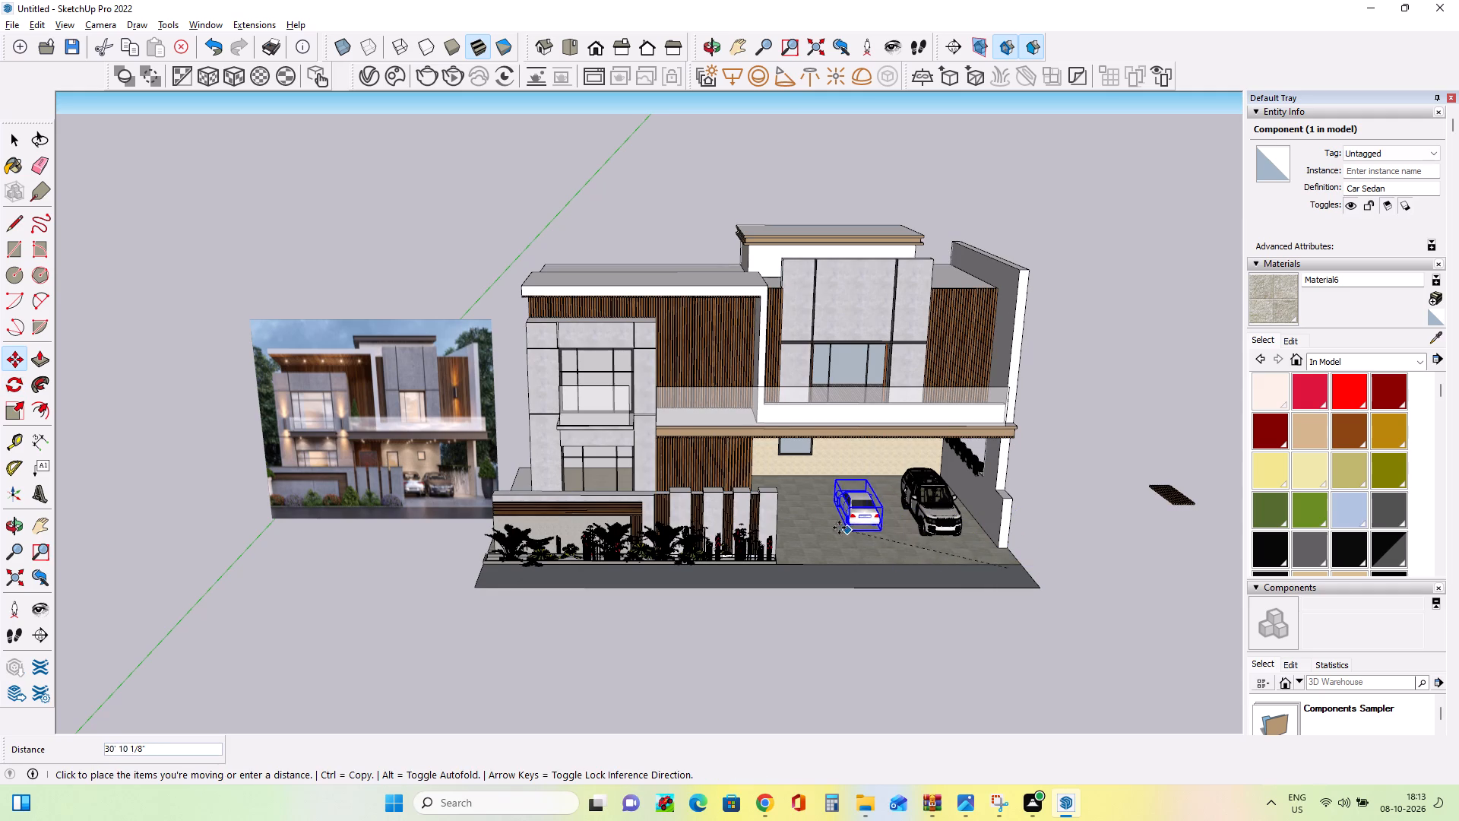
pyautogui.click(839, 529)
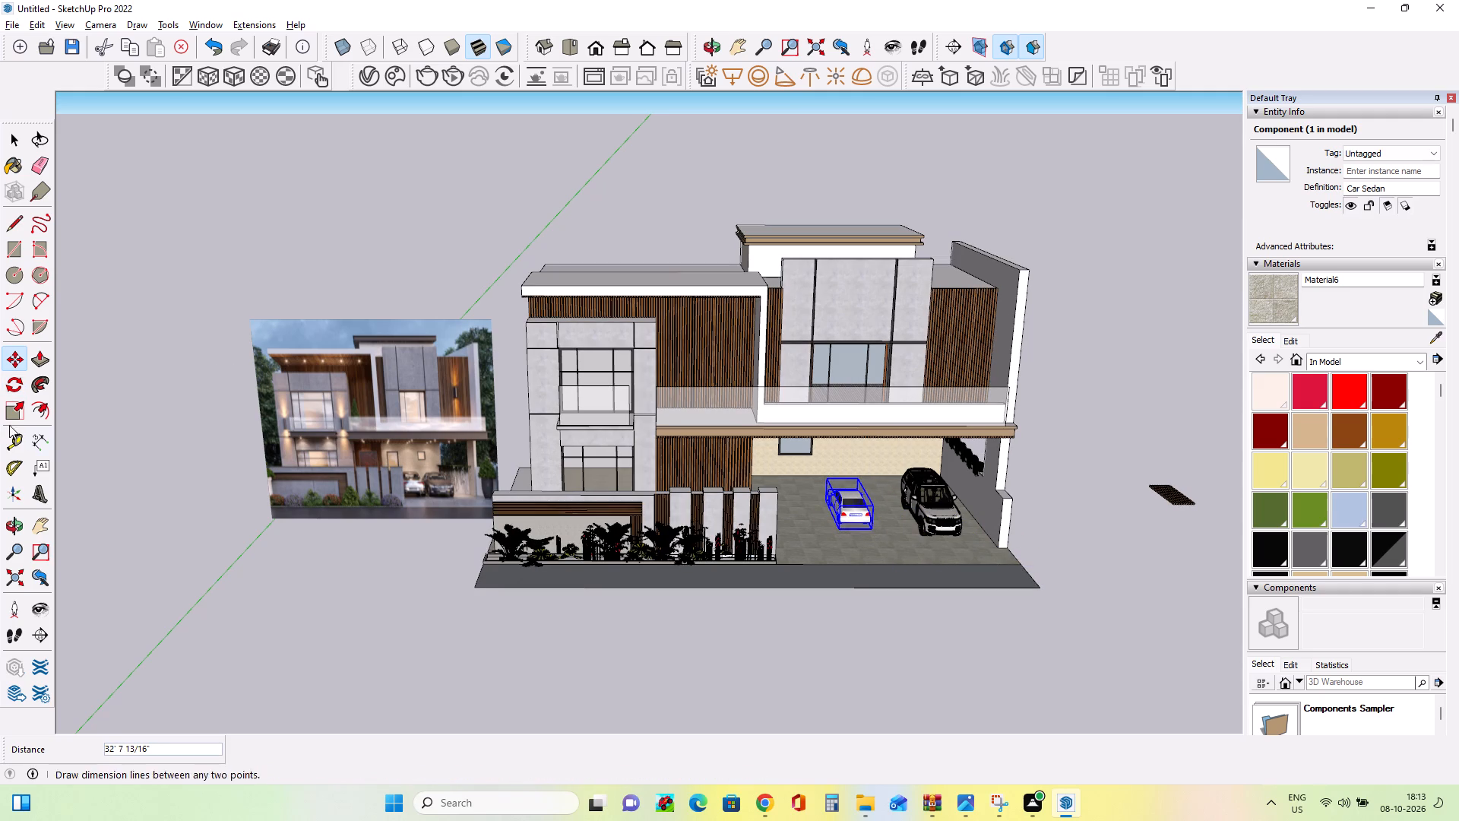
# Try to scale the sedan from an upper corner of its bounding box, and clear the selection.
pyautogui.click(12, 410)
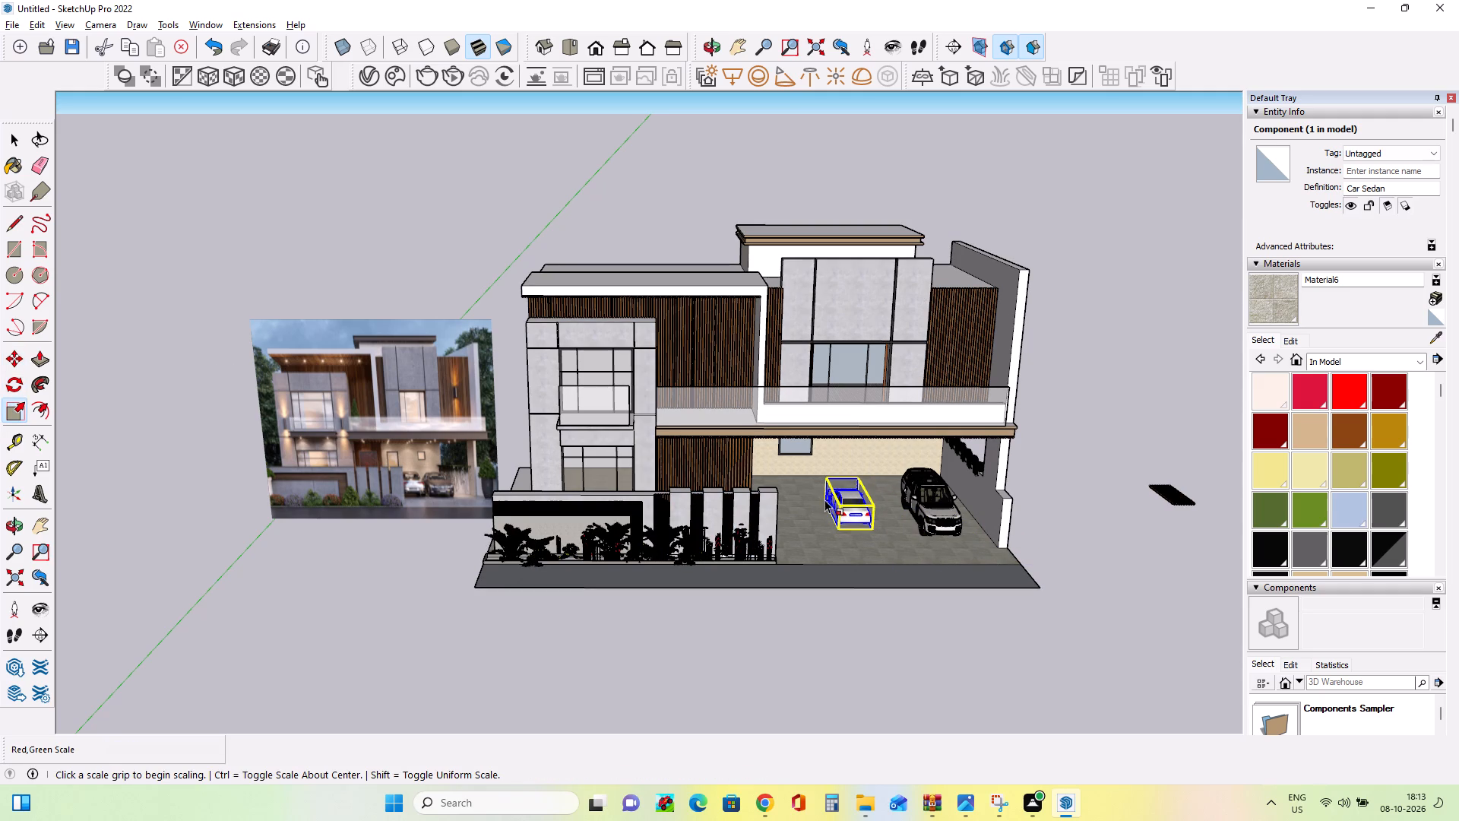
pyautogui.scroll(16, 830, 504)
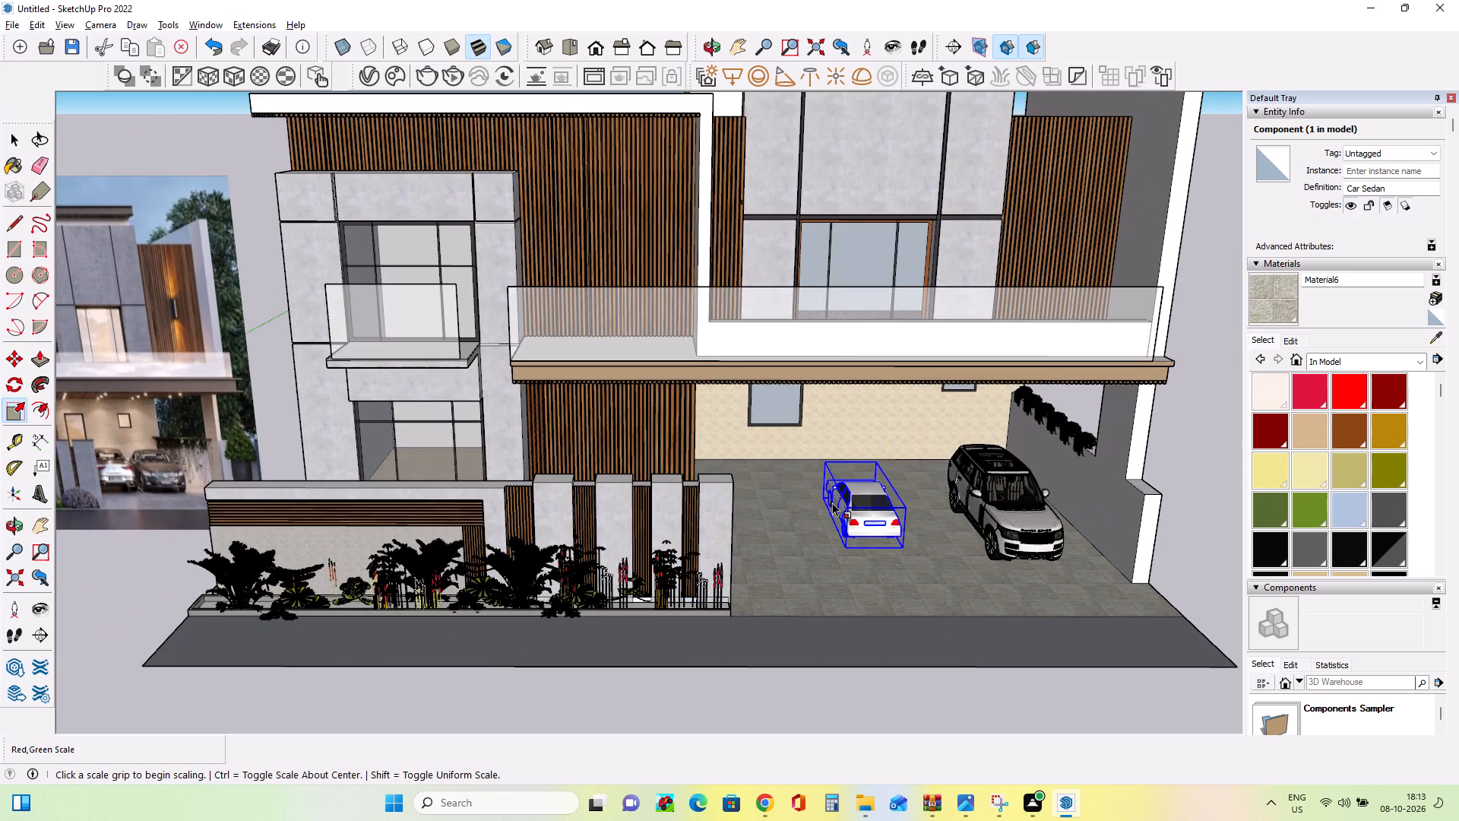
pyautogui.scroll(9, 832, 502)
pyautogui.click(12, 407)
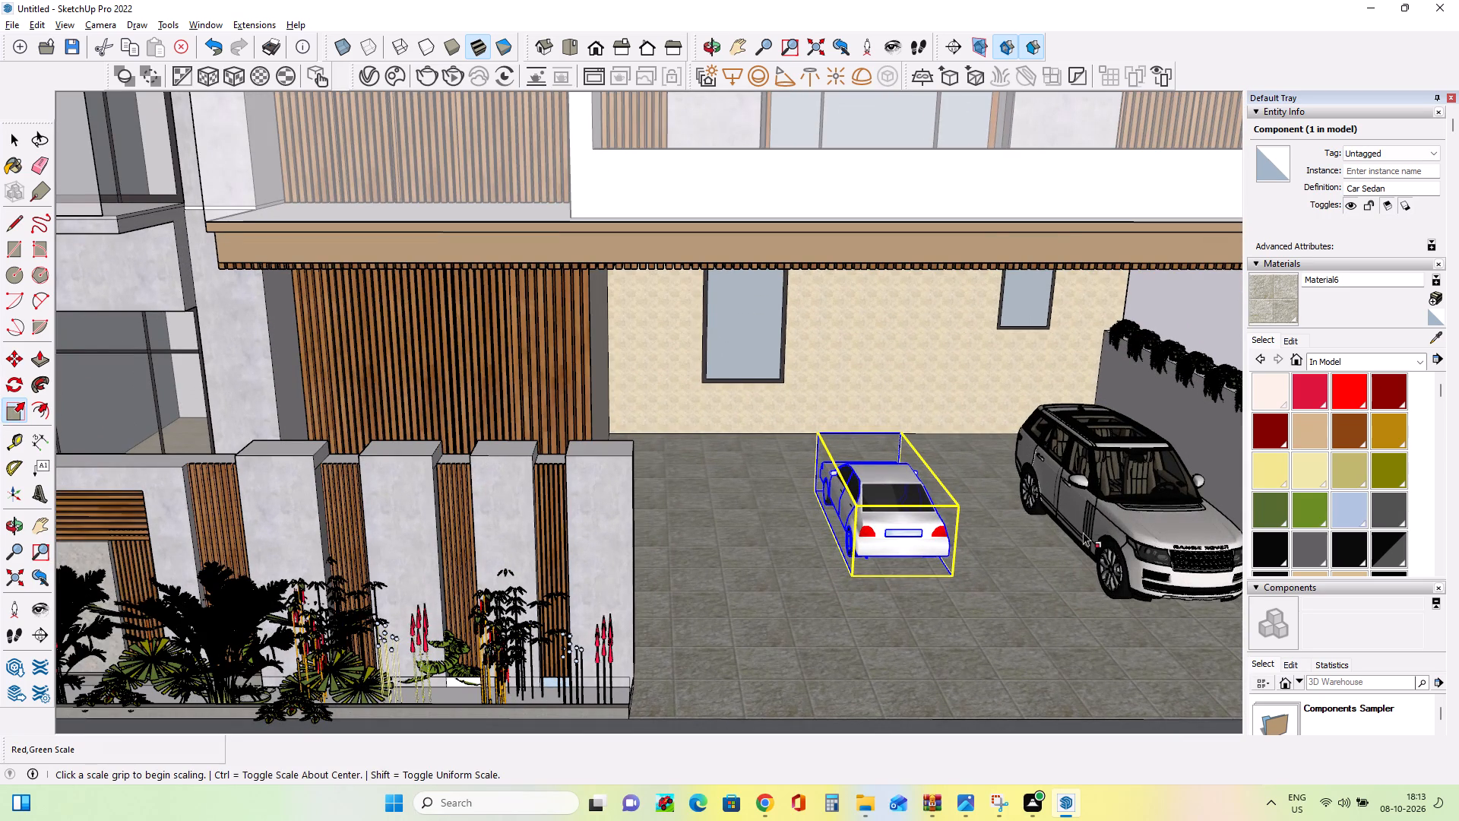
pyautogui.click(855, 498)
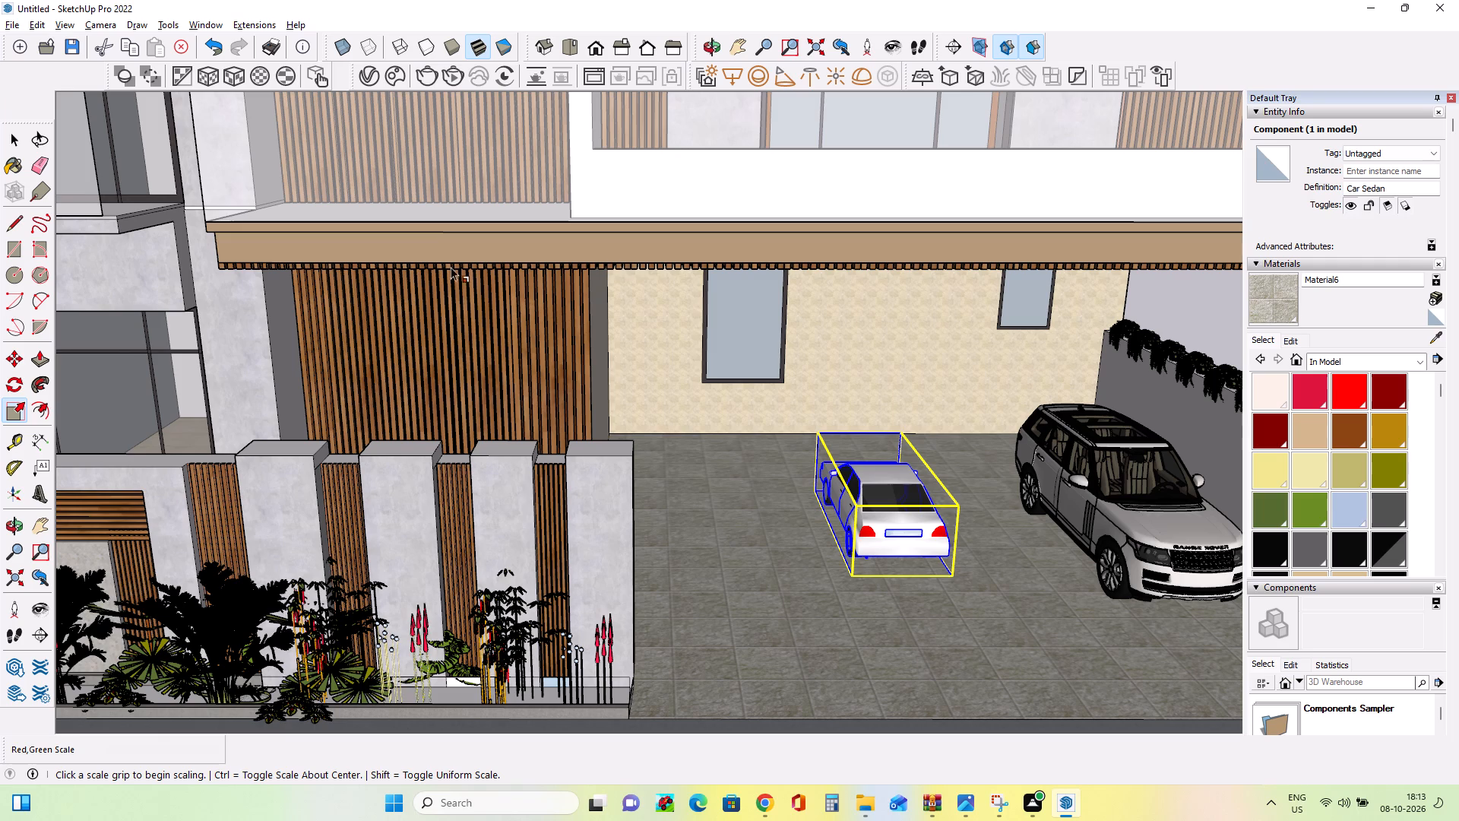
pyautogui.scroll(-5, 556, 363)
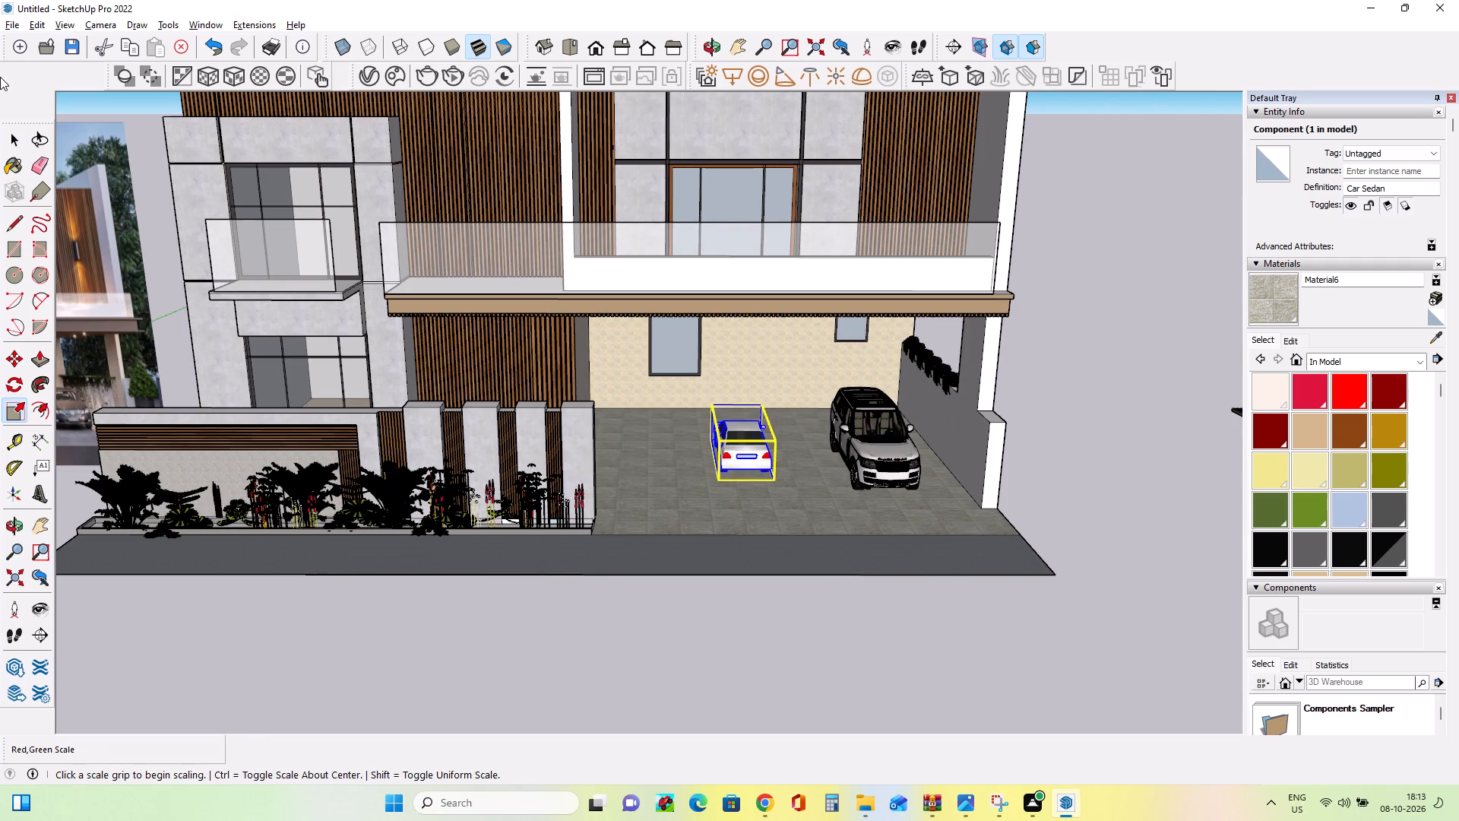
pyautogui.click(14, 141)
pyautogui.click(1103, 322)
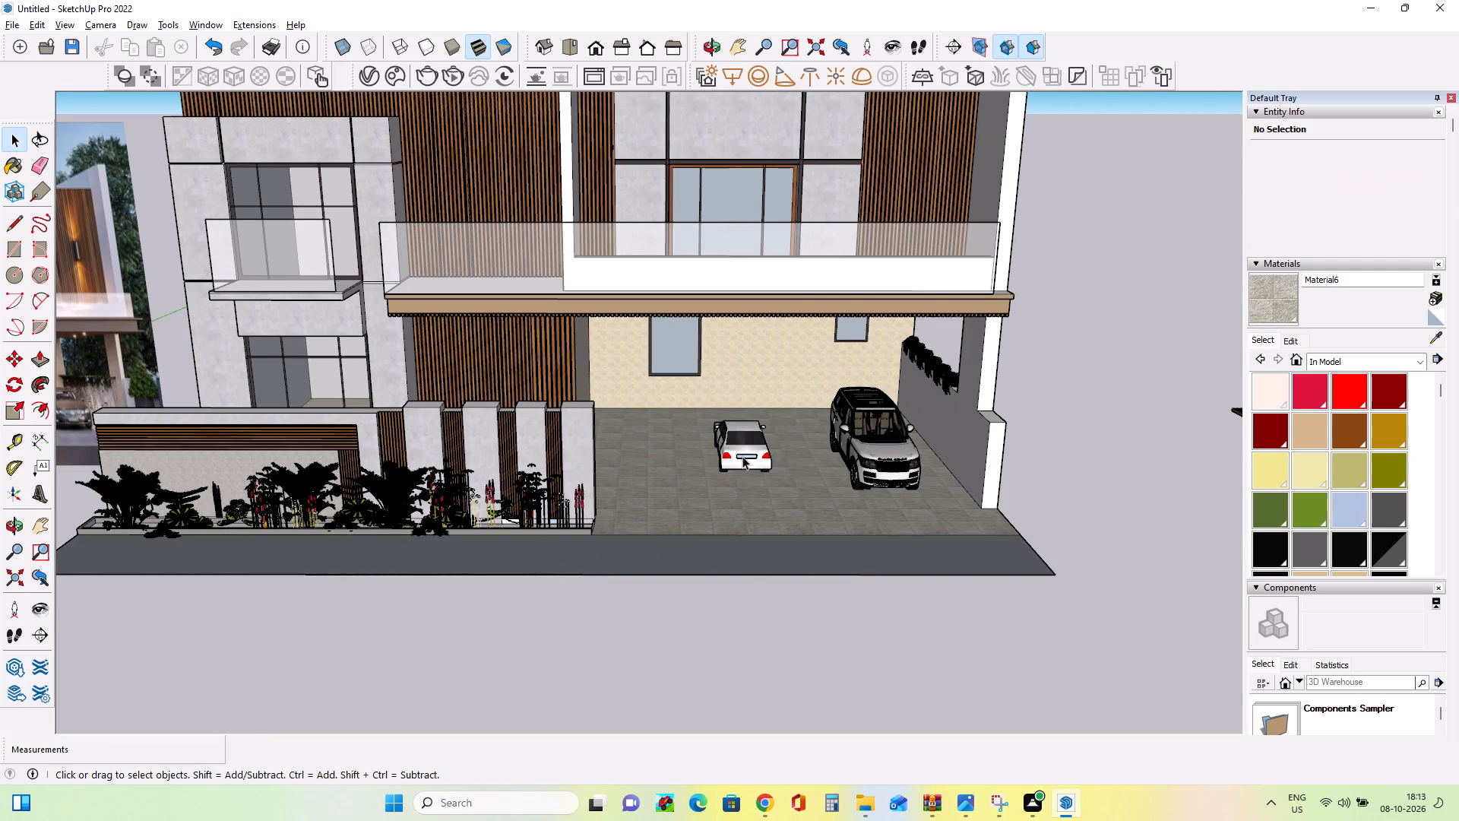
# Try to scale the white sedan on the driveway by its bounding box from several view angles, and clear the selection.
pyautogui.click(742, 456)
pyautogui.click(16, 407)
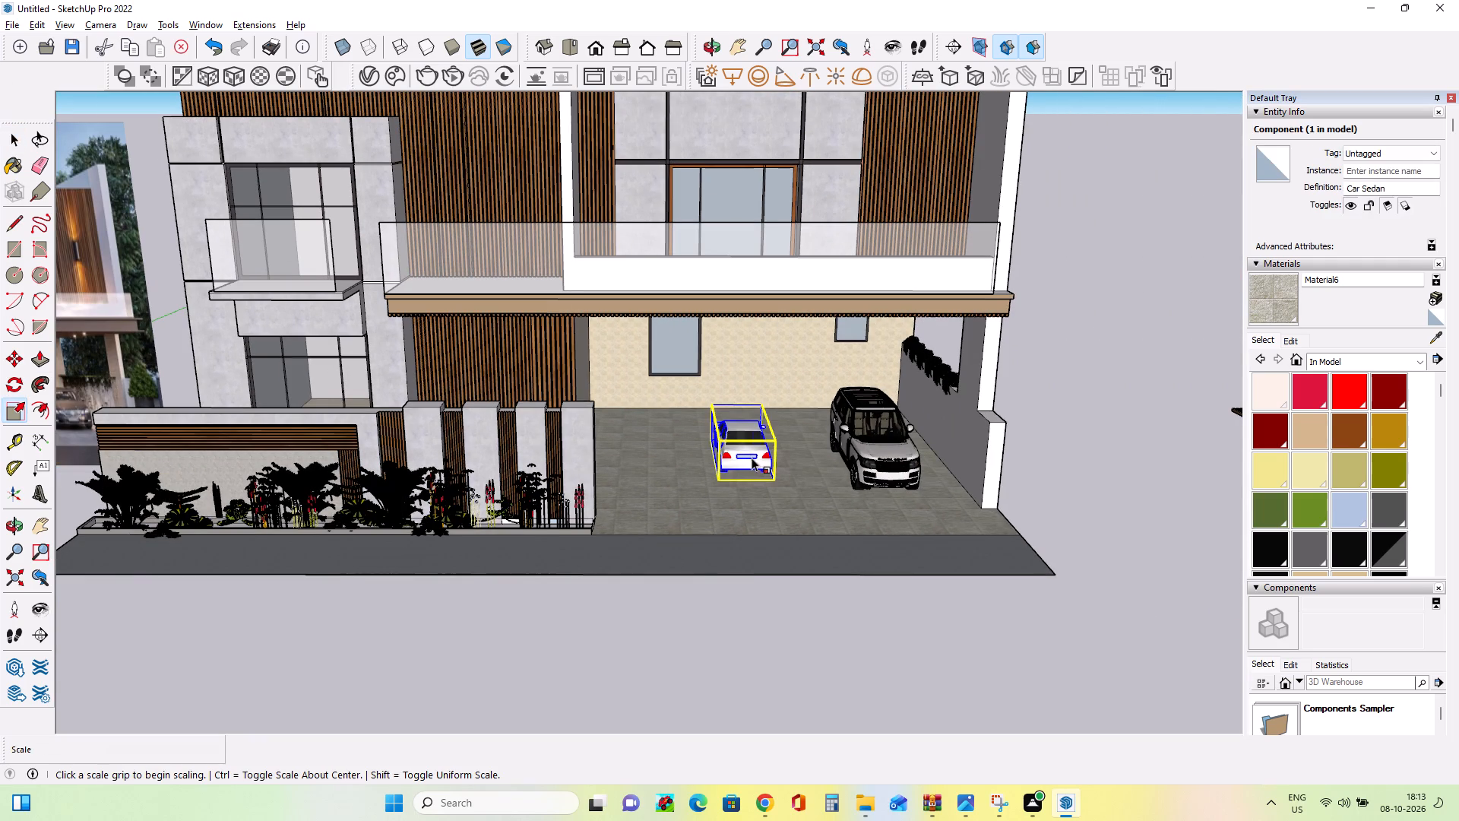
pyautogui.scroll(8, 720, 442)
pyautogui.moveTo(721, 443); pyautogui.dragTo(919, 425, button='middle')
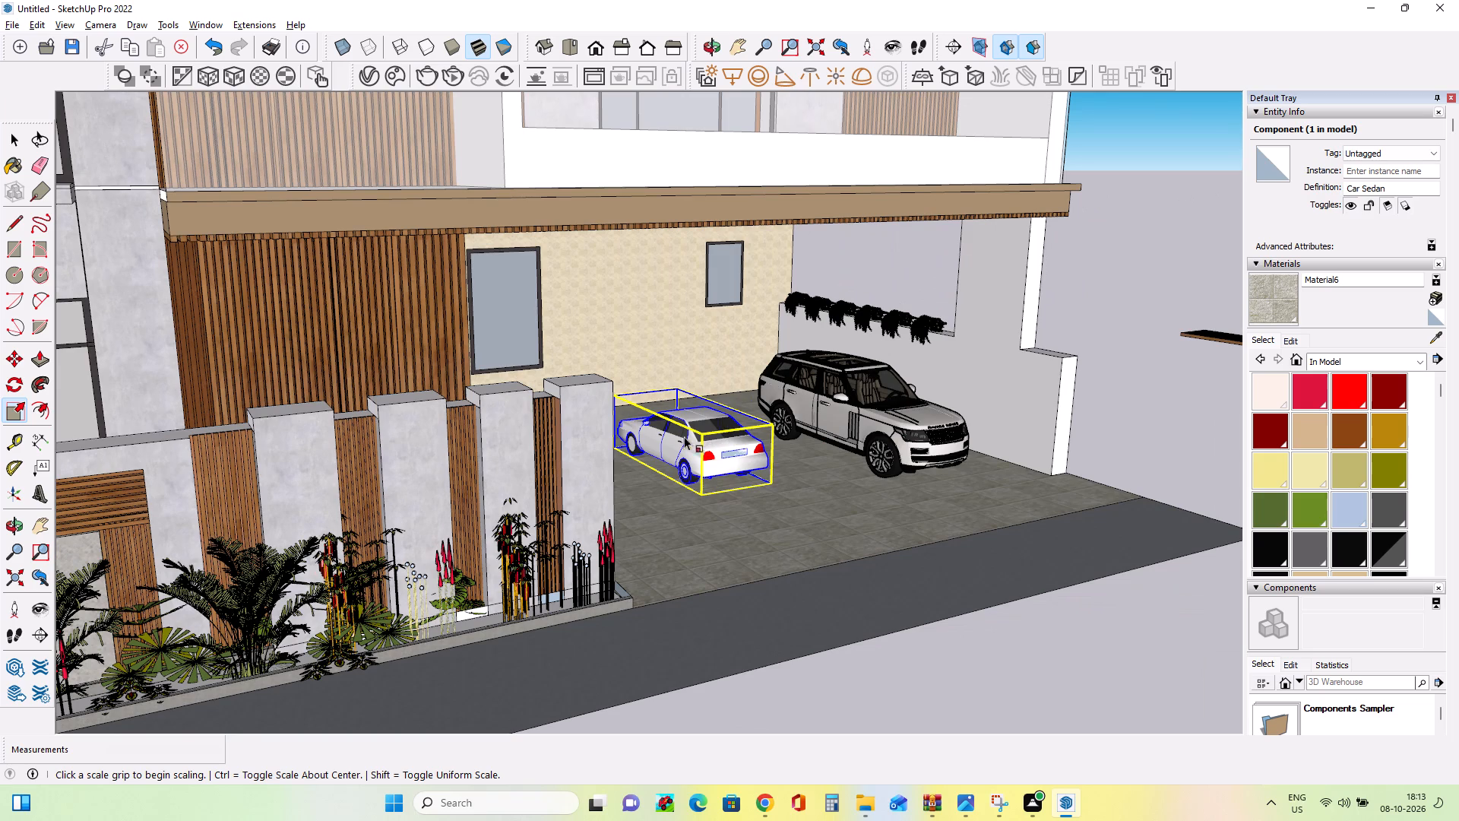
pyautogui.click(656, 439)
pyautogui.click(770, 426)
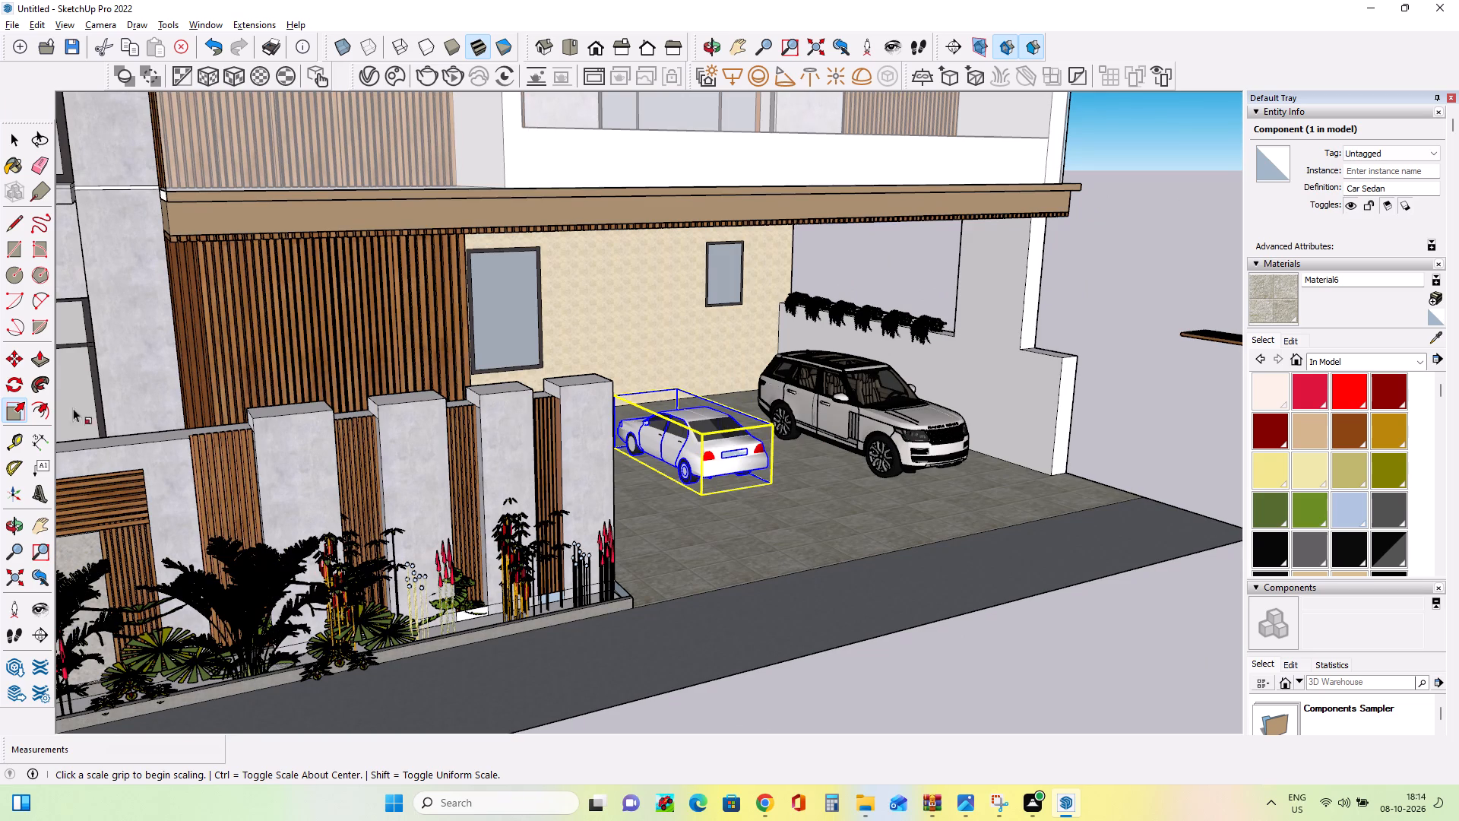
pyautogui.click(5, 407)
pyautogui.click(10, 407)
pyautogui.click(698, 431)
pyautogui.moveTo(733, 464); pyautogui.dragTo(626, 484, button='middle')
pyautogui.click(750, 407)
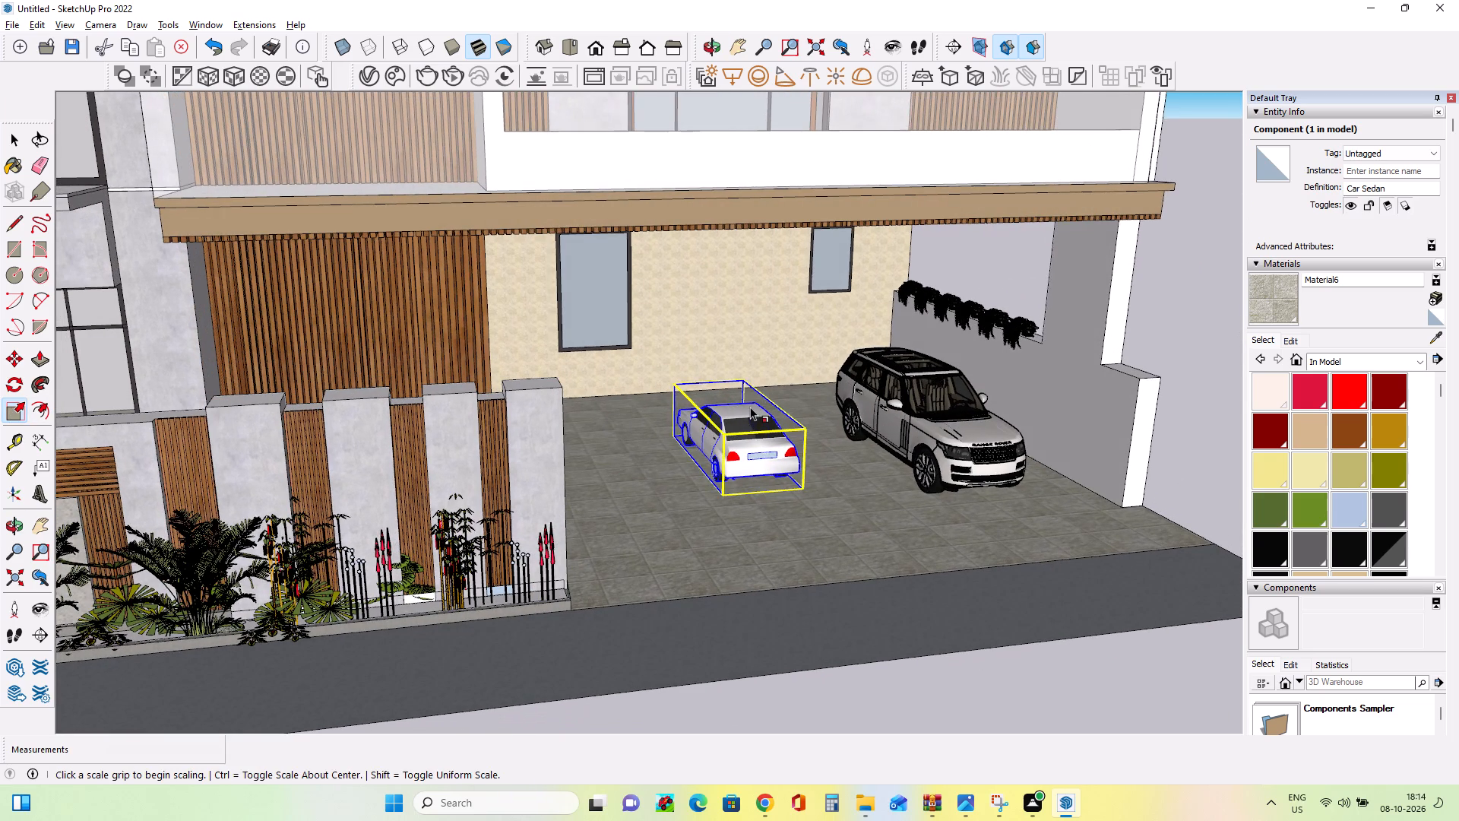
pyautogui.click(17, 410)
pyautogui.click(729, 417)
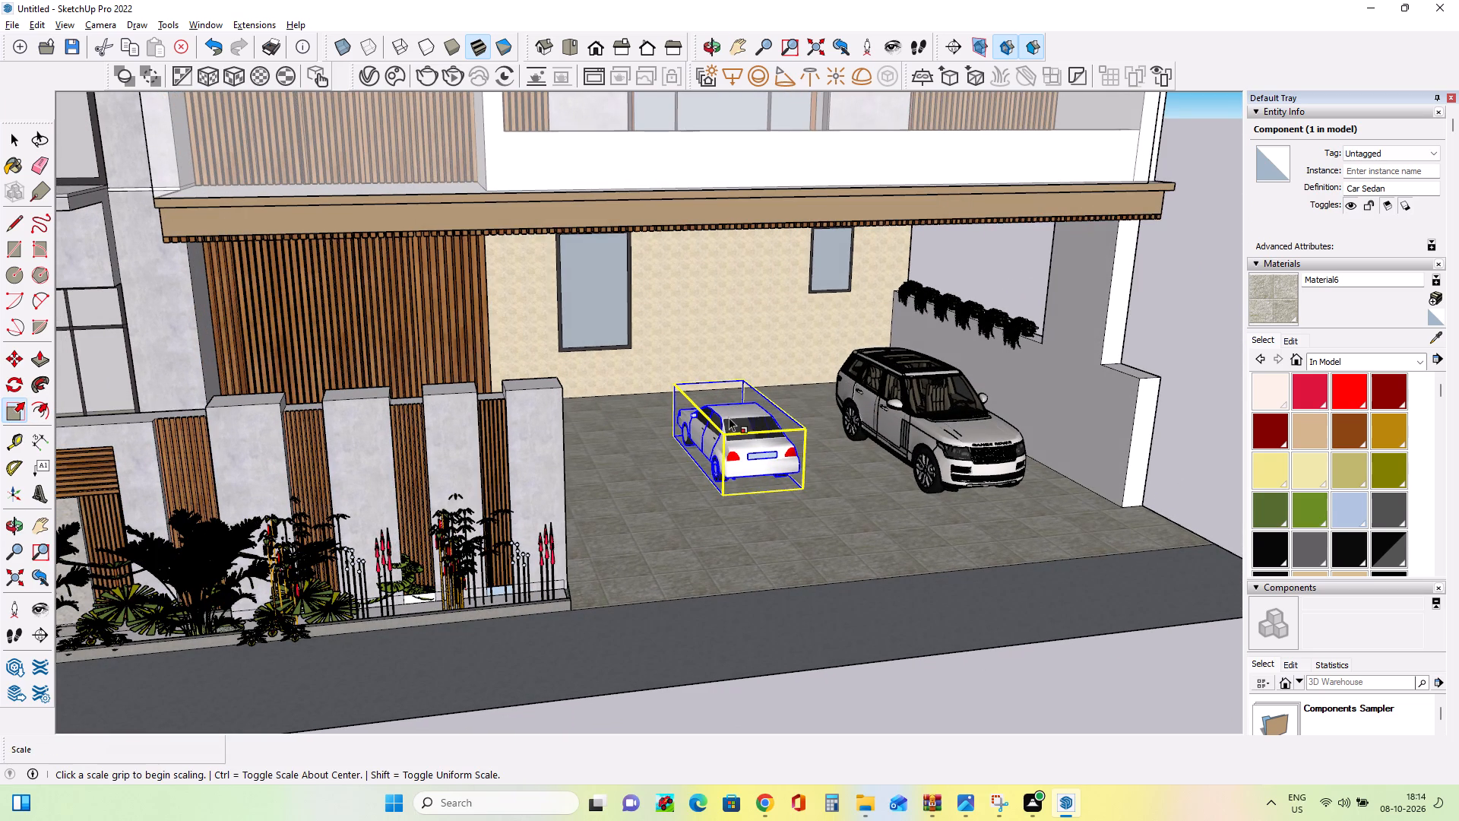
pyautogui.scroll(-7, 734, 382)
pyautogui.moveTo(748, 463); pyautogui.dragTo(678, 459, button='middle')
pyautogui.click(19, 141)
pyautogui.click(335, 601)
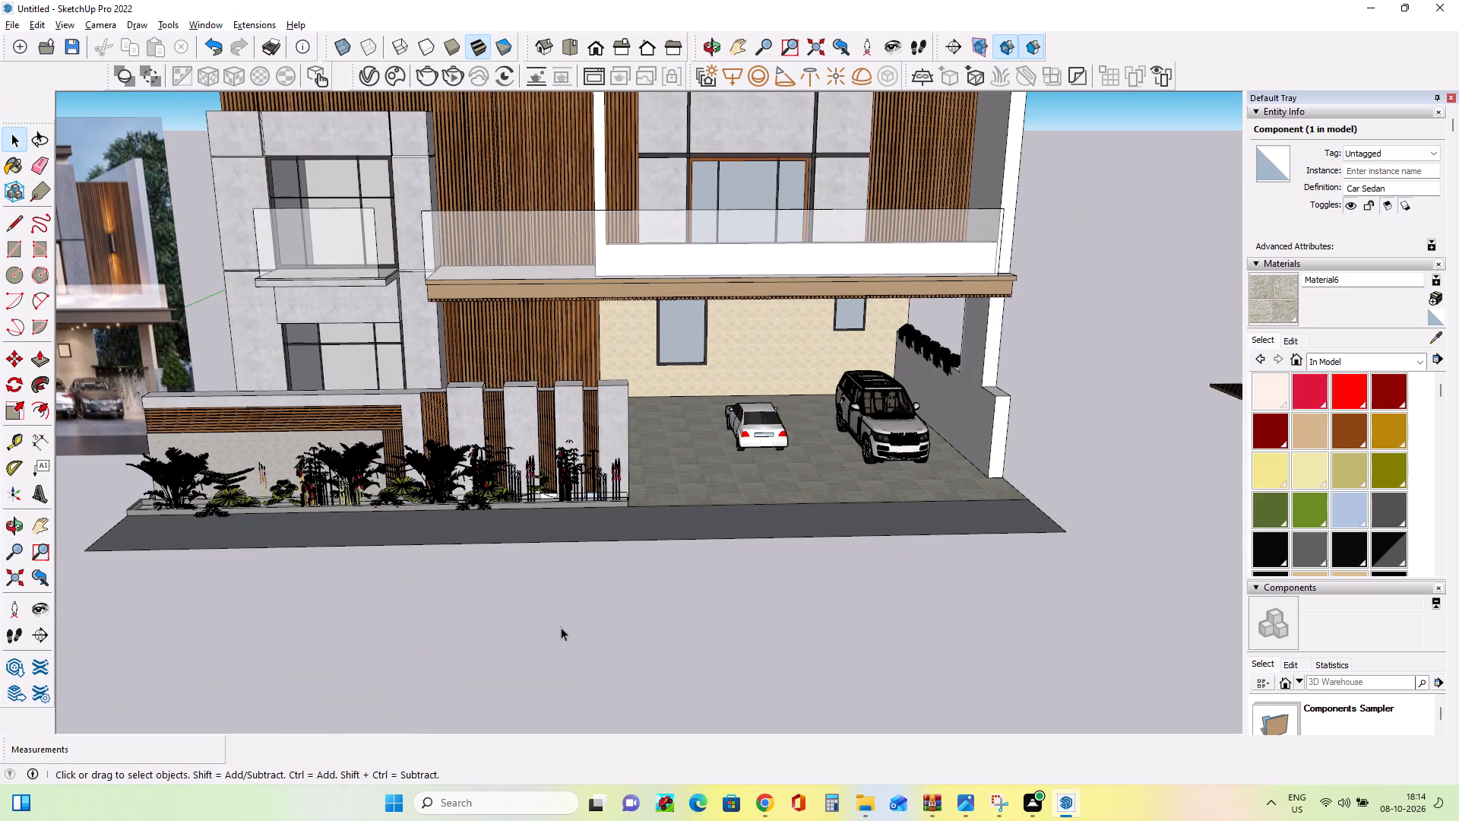
# Delete the small sedan beside the SUV from the driveway.
pyautogui.moveTo(568, 634); pyautogui.dragTo(575, 706, button='middle')
pyautogui.click(780, 399)
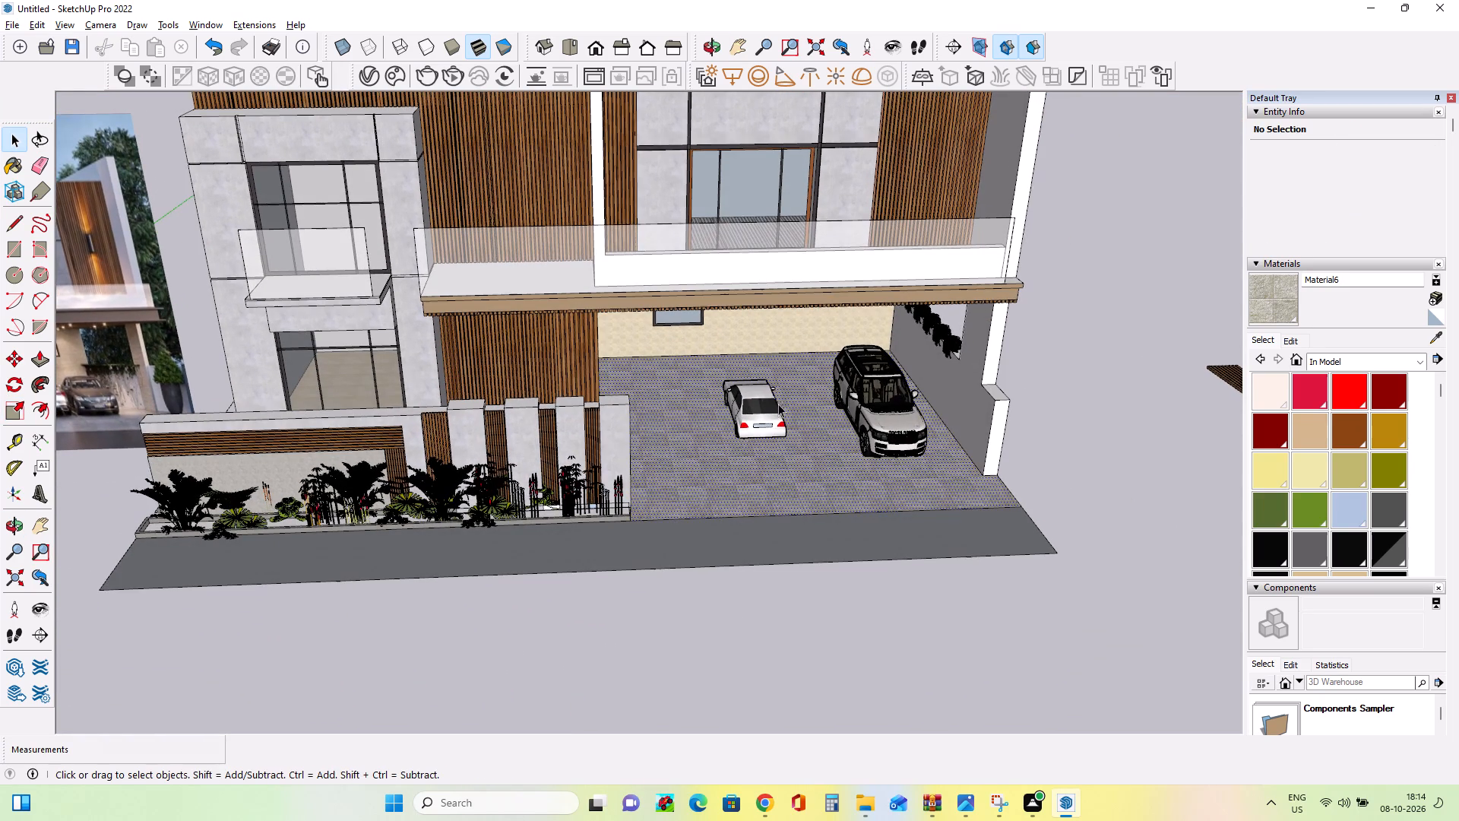
pyautogui.click(756, 401)
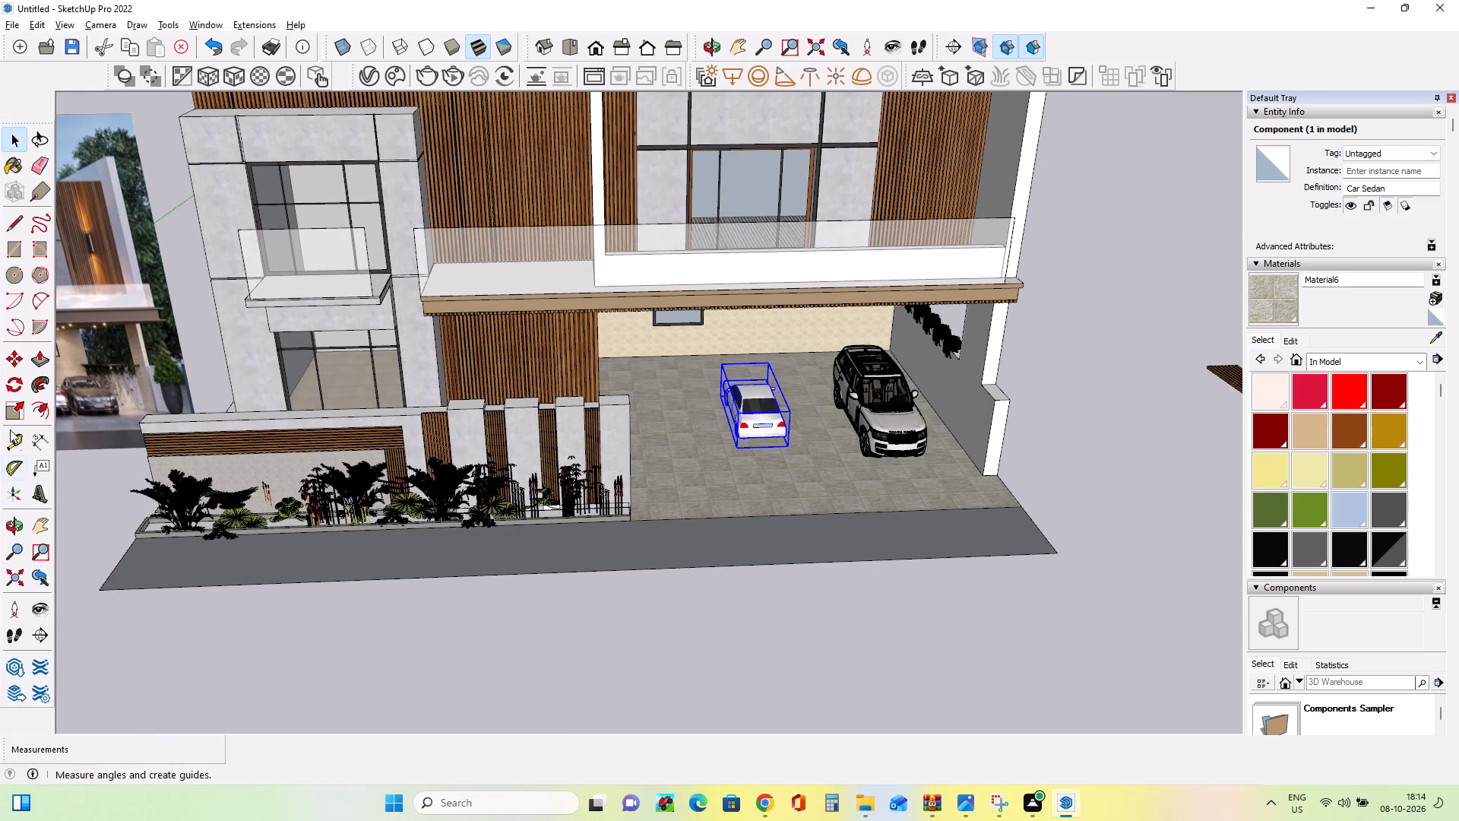
pyautogui.click(0, 410)
pyautogui.click(8, 410)
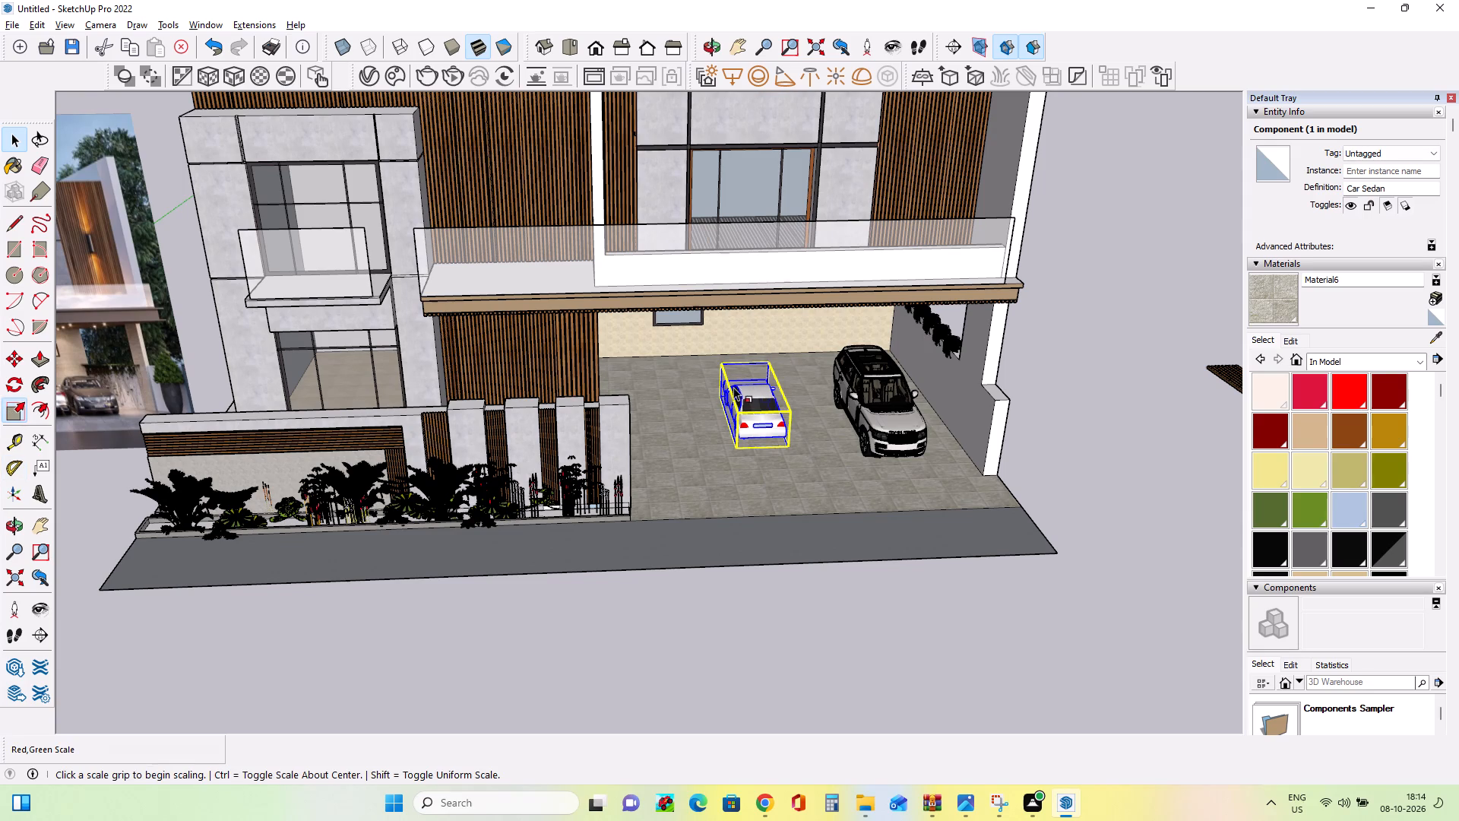
pyautogui.press('Delete')
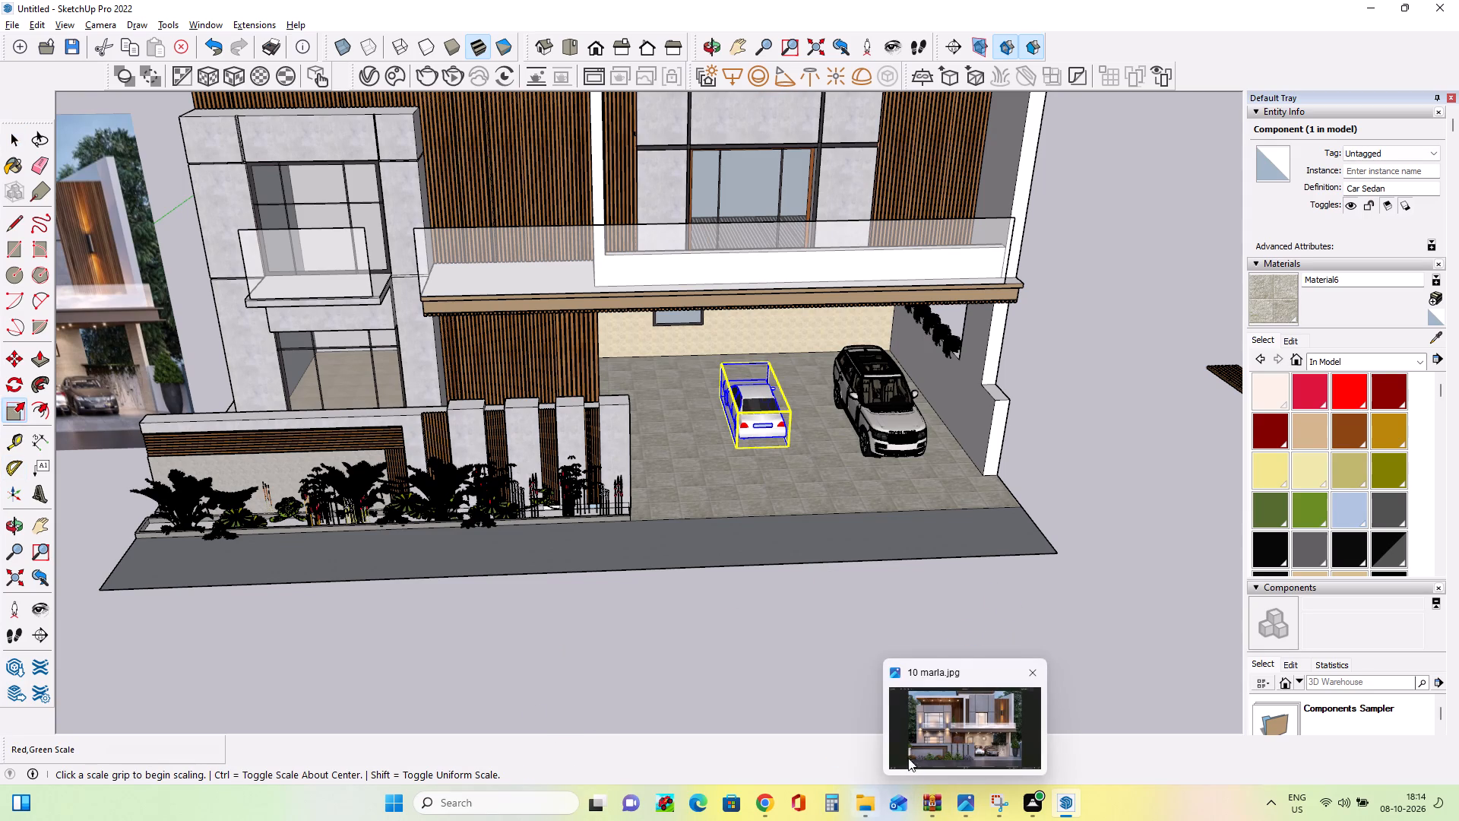
# Switch to 3D Warehouse in Chrome and search its models for "car" in place of "glass".
pyautogui.click(763, 804)
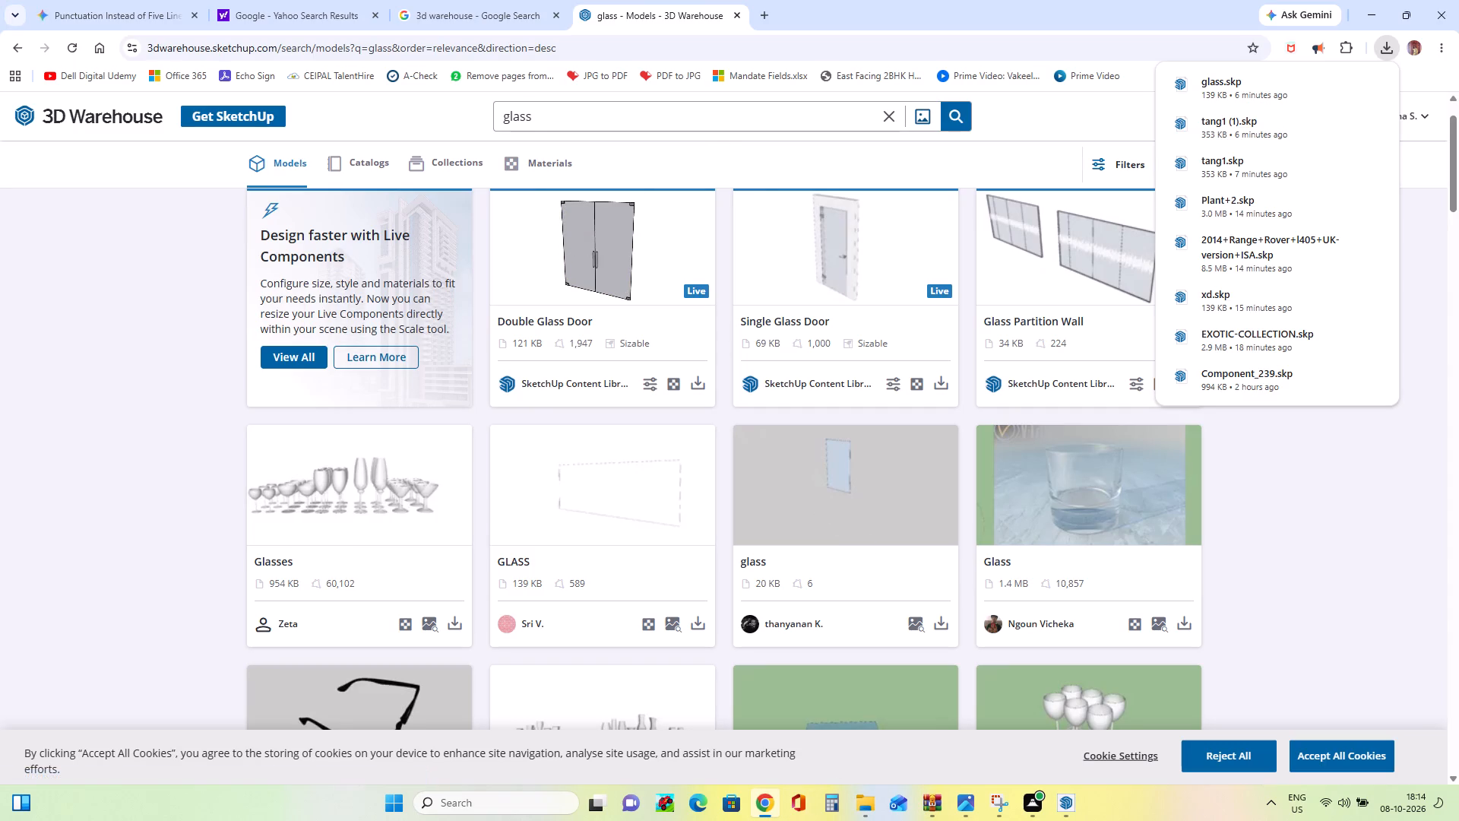
pyautogui.click(720, 106)
pyautogui.press('BackSpace')
pyautogui.press('BackSpace')
pyautogui.press('BackSpace')
pyautogui.press('BackSpace')
pyautogui.press('BackSpace')
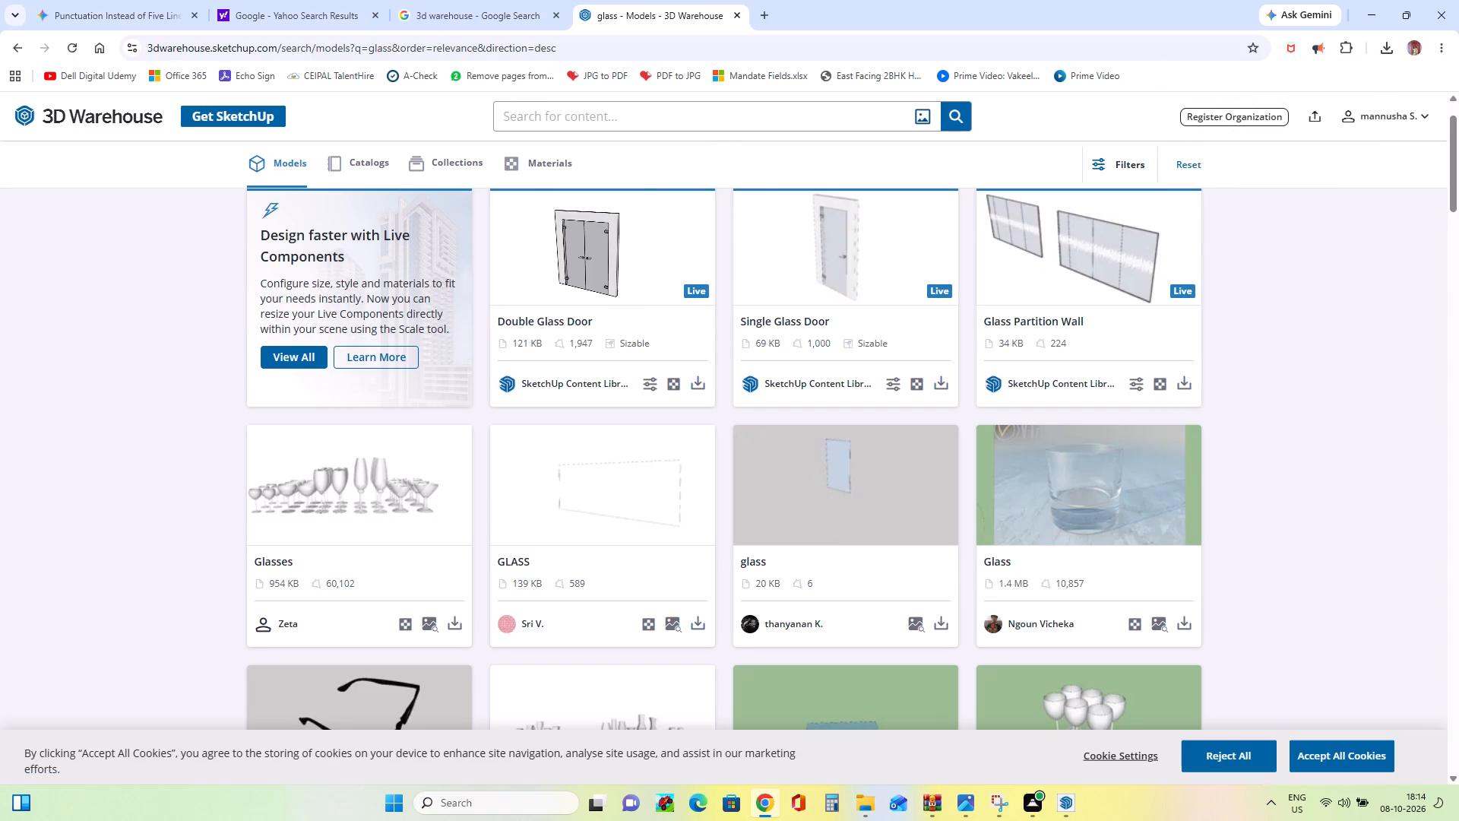
pyautogui.write('car')
pyautogui.press('Return')
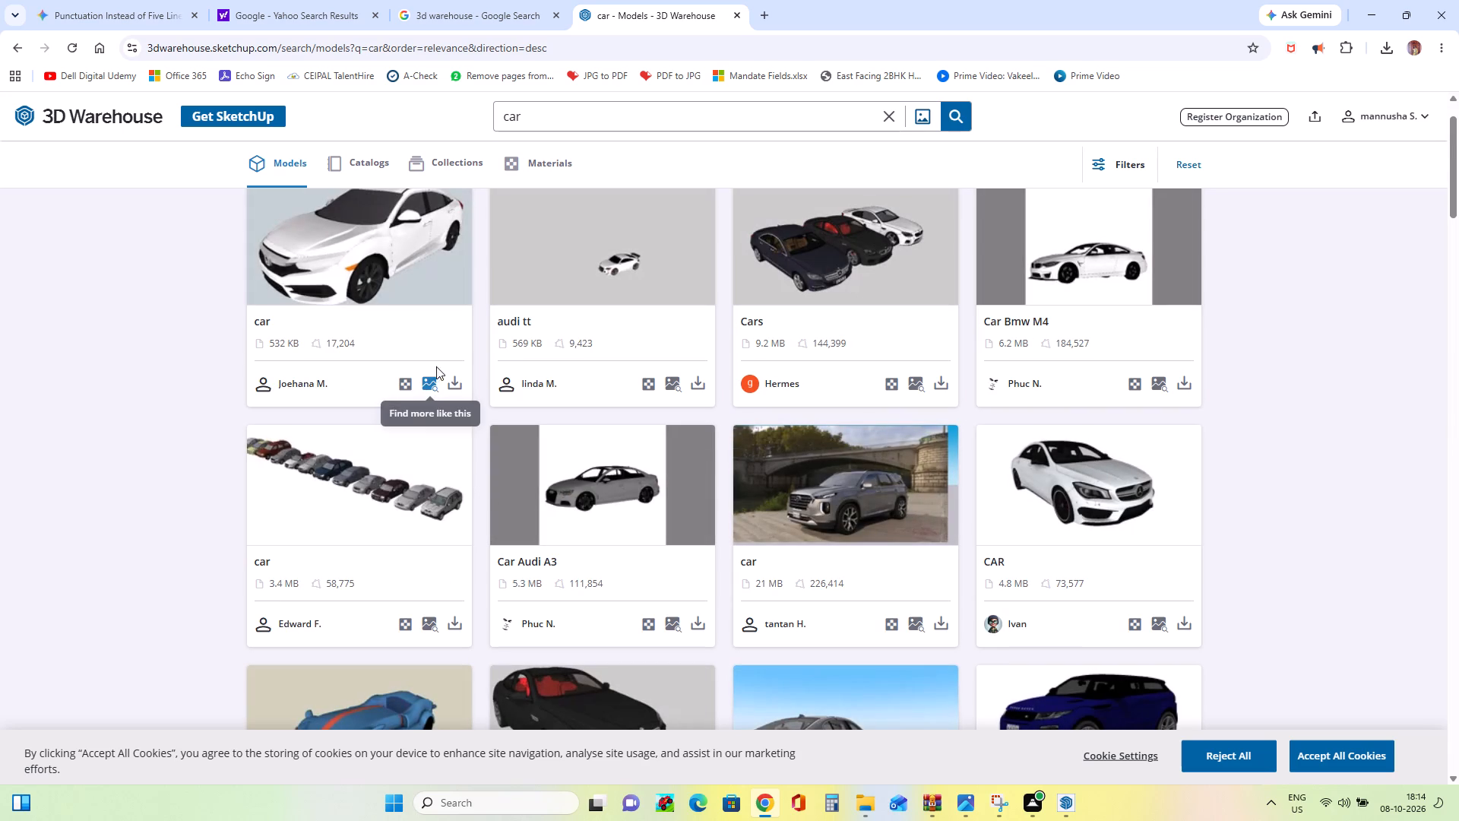
# Download the white 532 KB "car" model as a SketchUp file and return to the SketchUp house model.
pyautogui.click(461, 382)
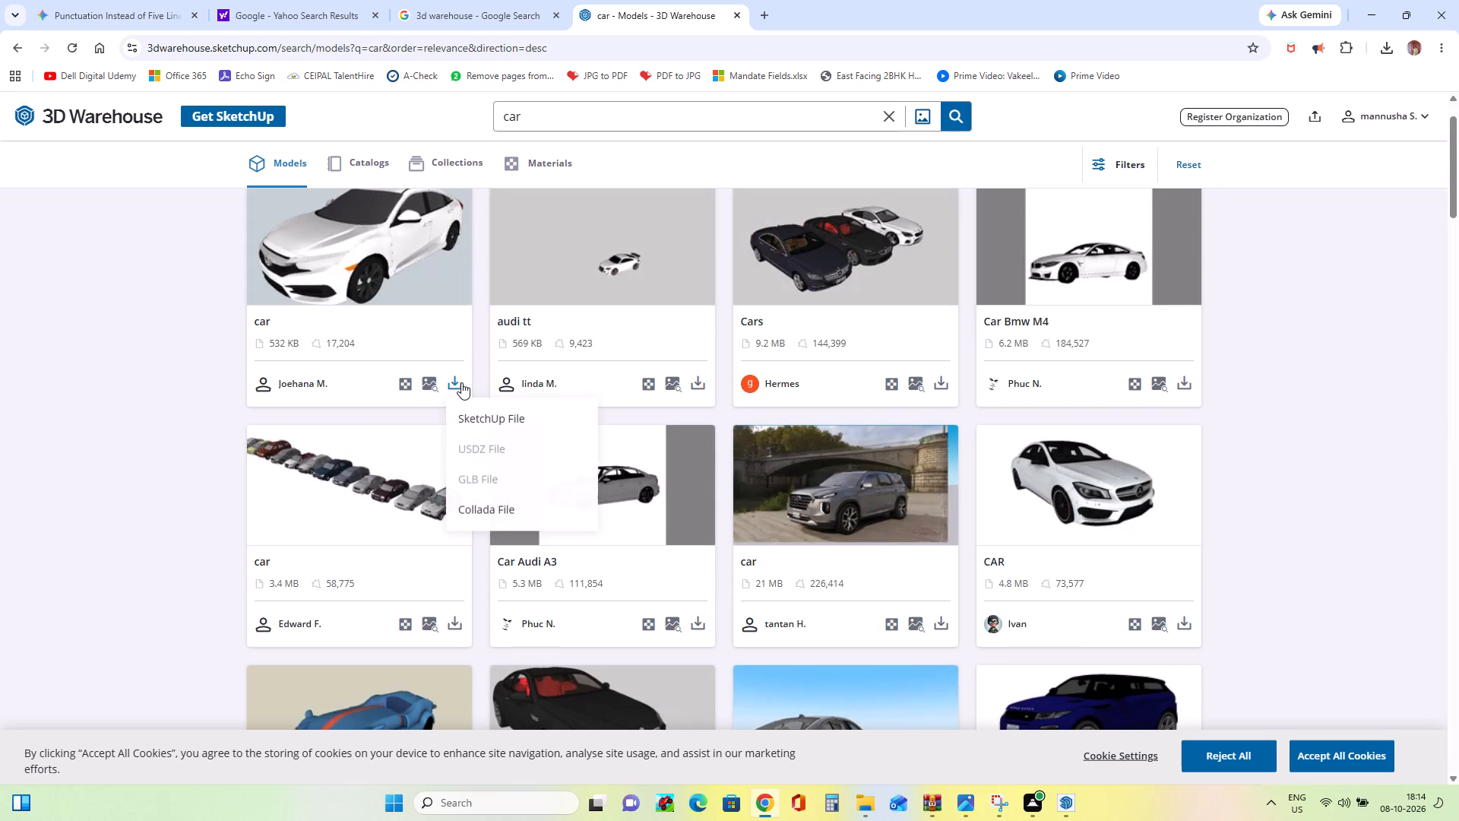
pyautogui.click(467, 430)
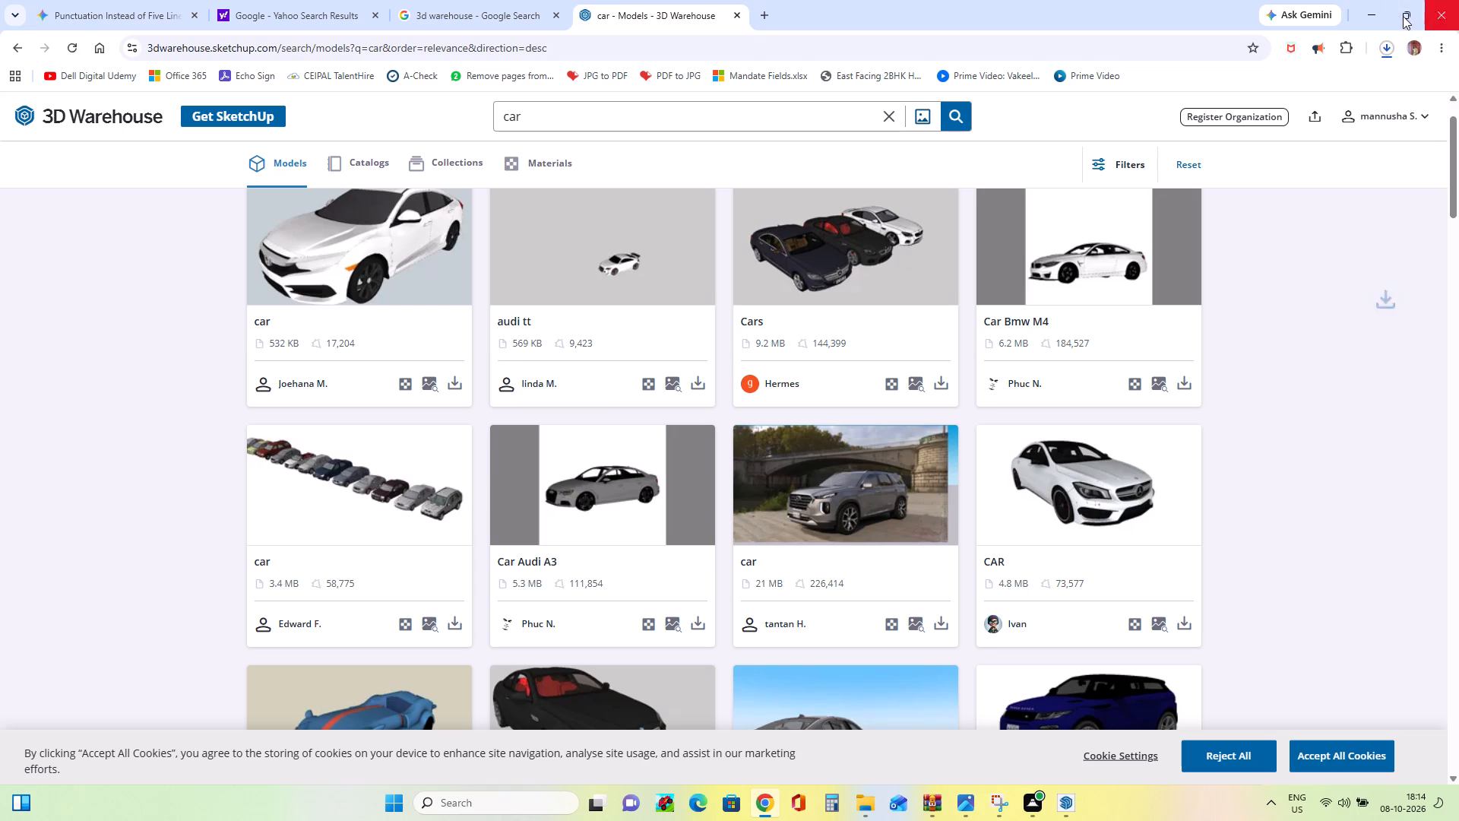
pyautogui.click(1375, 16)
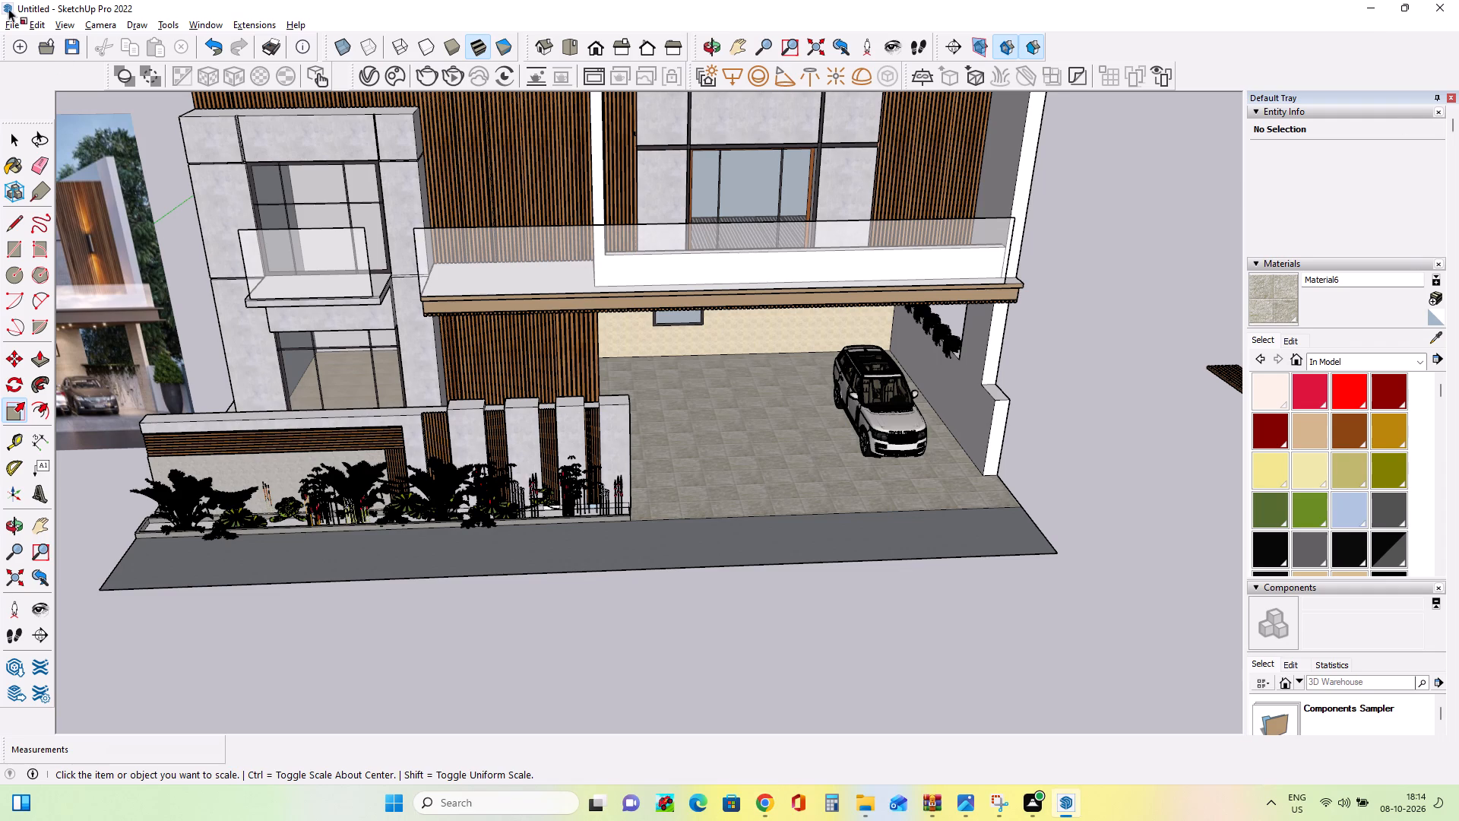
# Import 2016+Honda+Civic+LX+Sedan from Downloads and place it on the driveway paving beside the SUV.
pyautogui.click(9, 21)
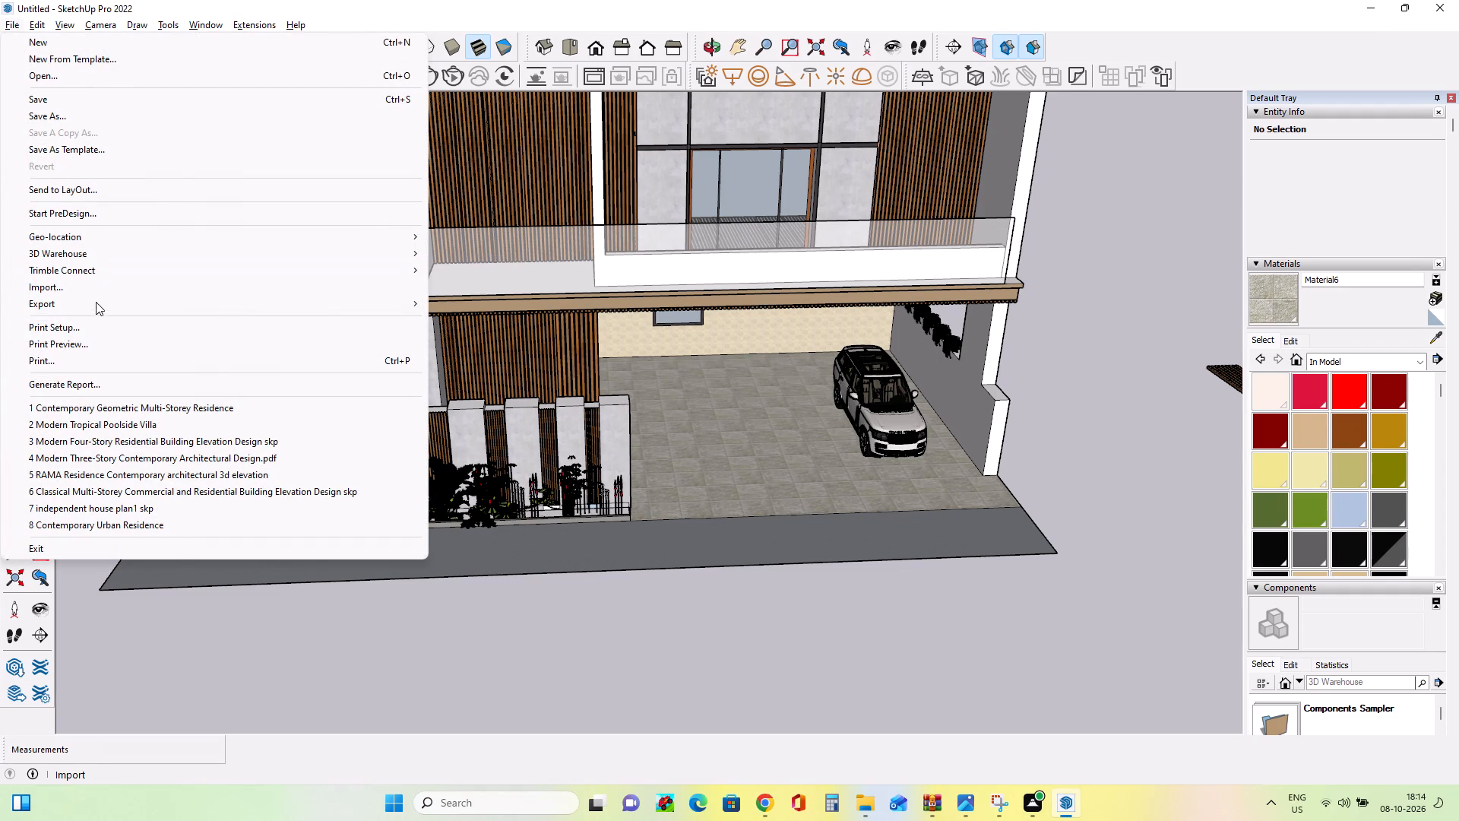
pyautogui.click(100, 278)
pyautogui.click(100, 283)
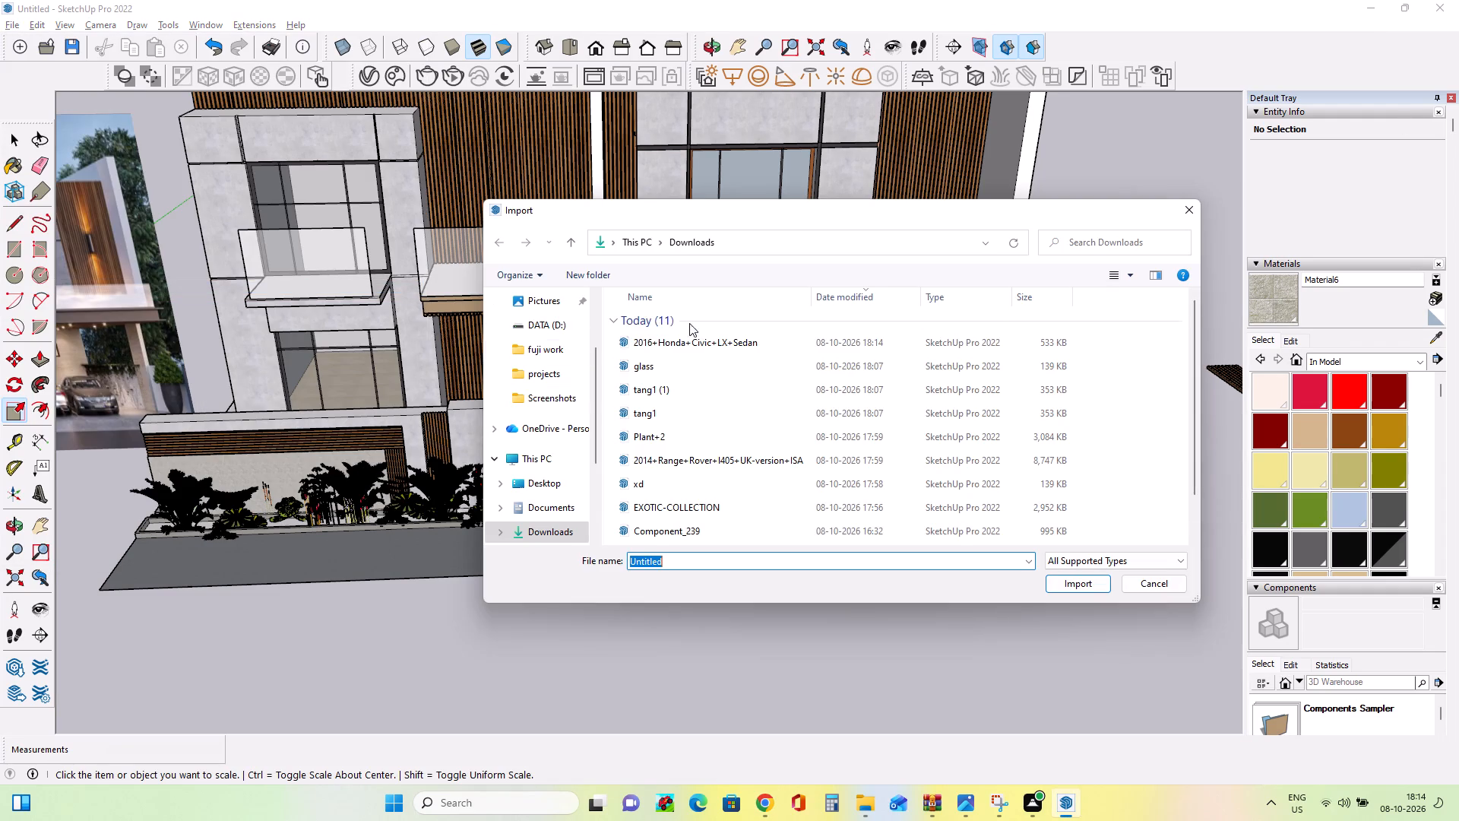
pyautogui.click(714, 344)
pyautogui.click(1074, 580)
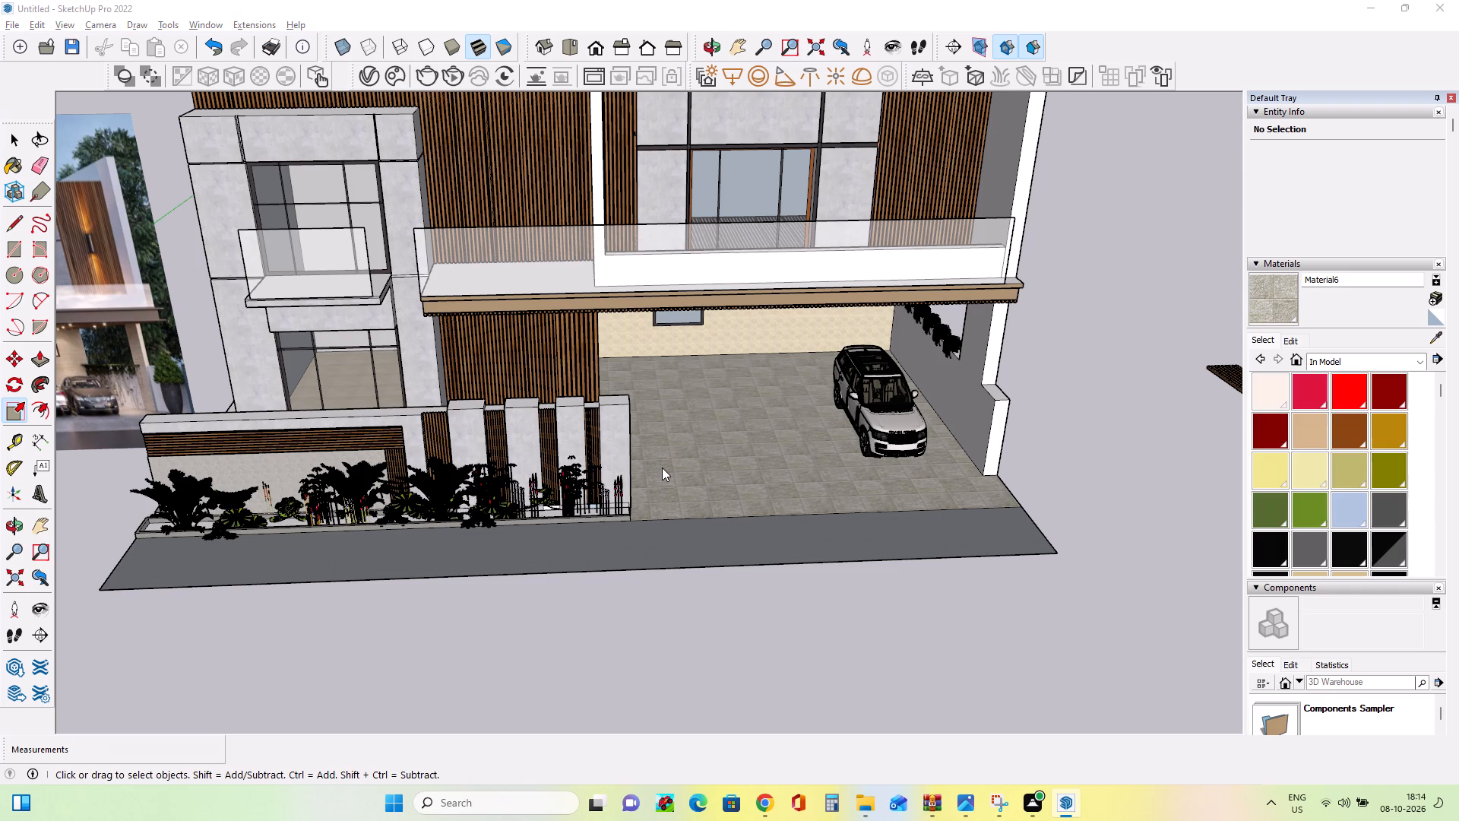
pyautogui.click(837, 446)
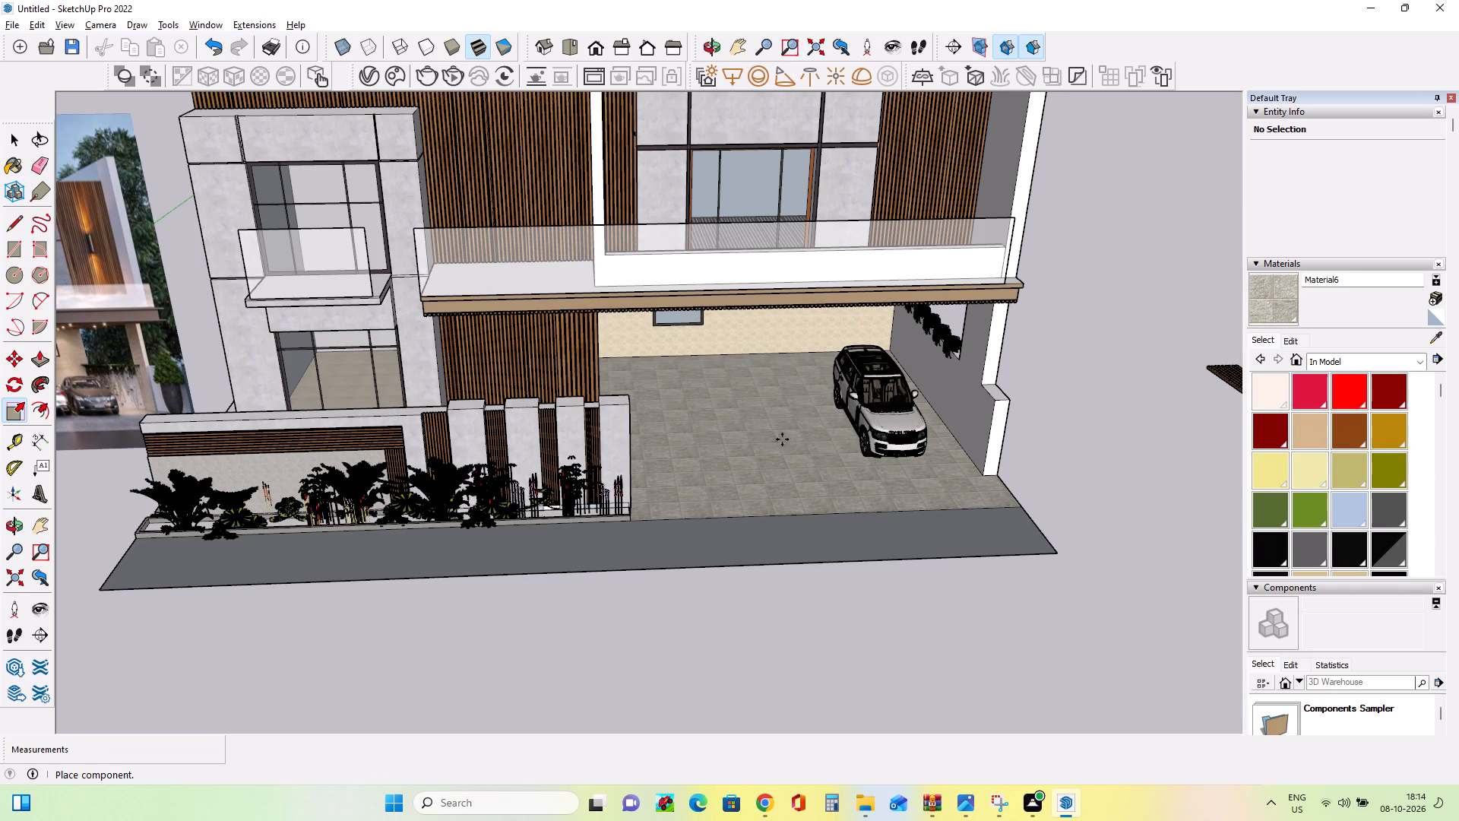
pyautogui.click(760, 424)
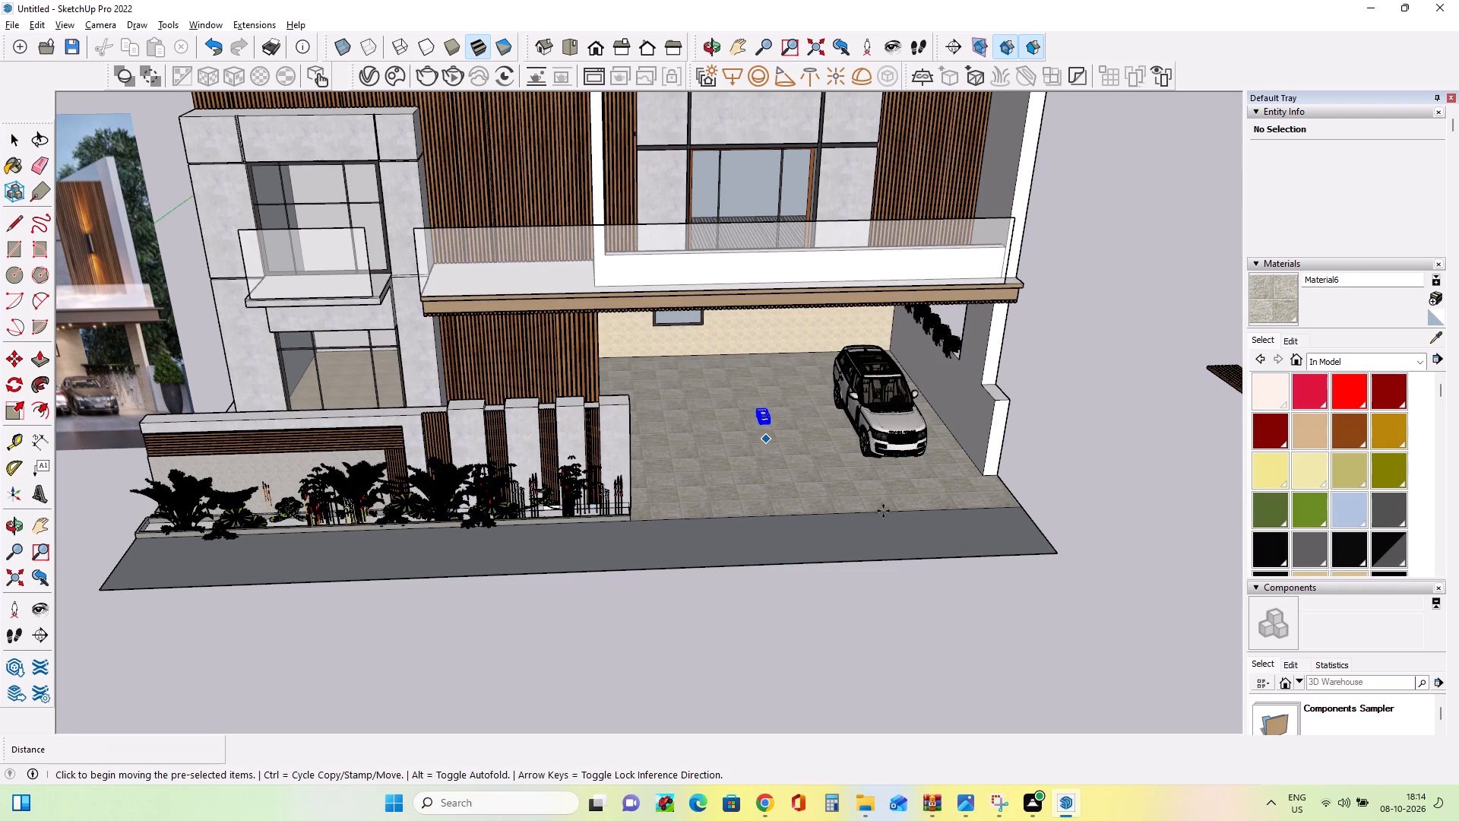
# Scale the tiny Honda sedan up uniformly from its box corners by about 5.57, and again by about 1.41.
pyautogui.click(16, 409)
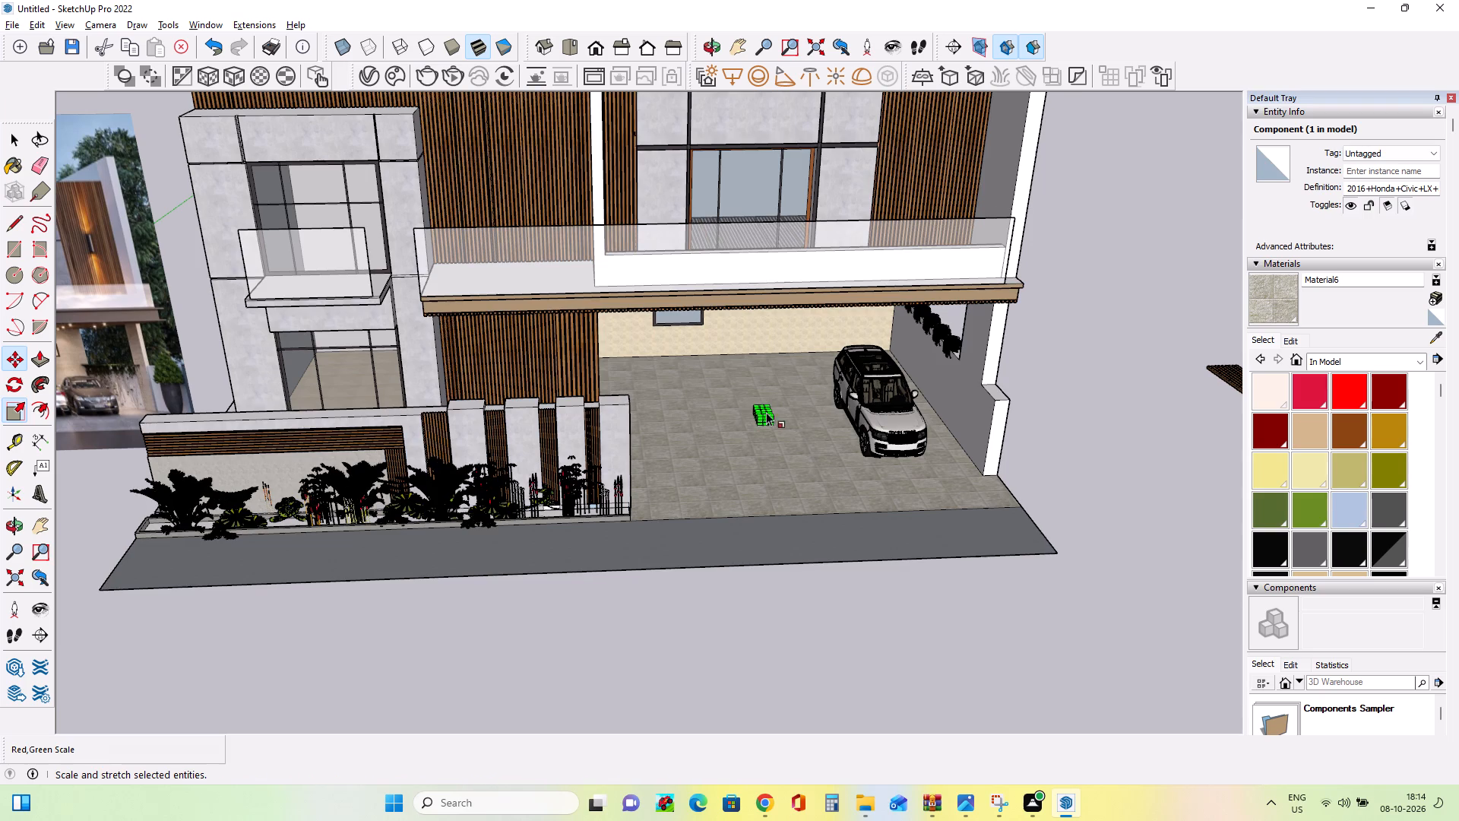
pyautogui.scroll(17, 747, 414)
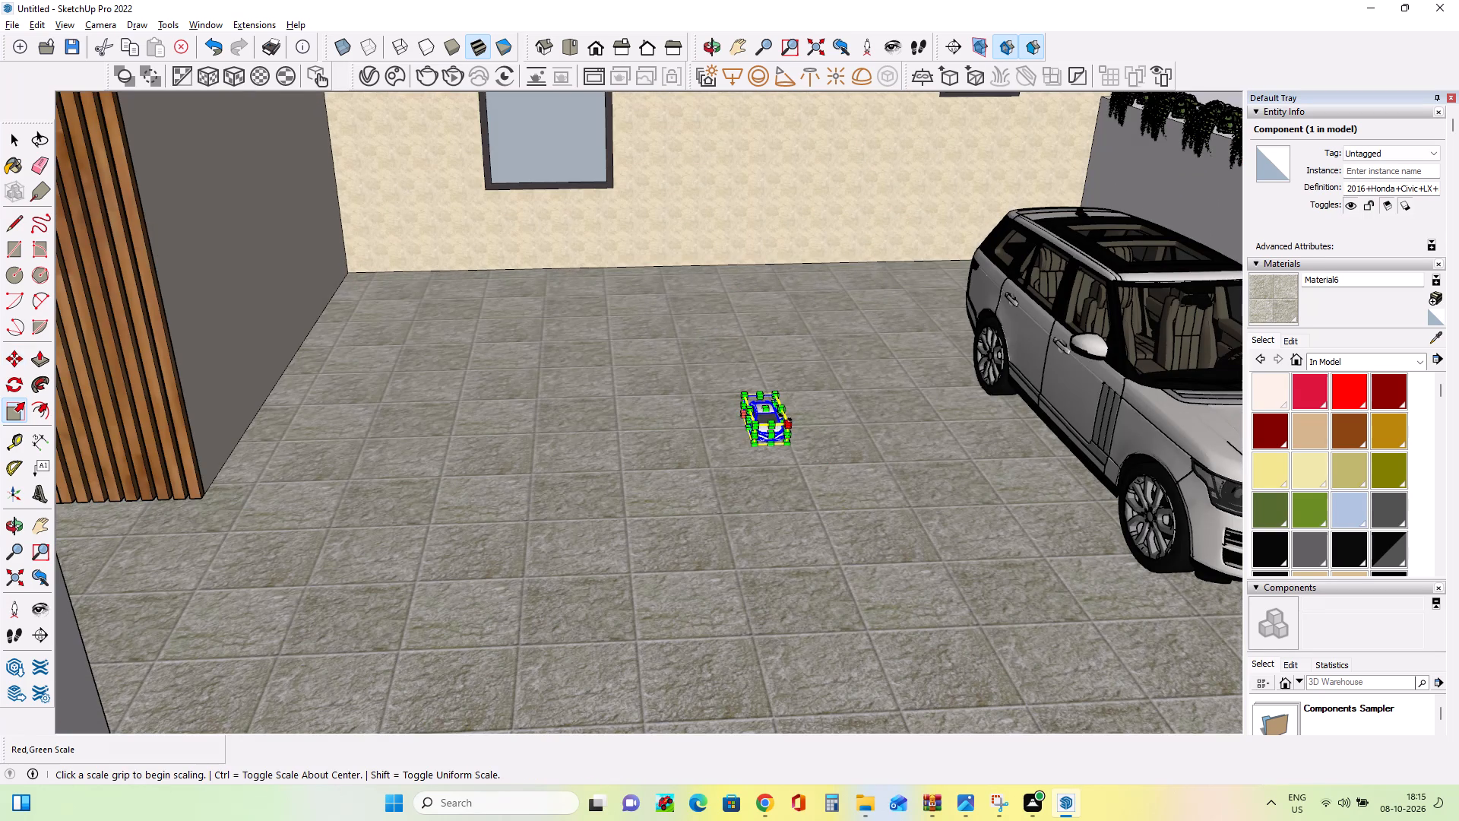
pyautogui.click(786, 417)
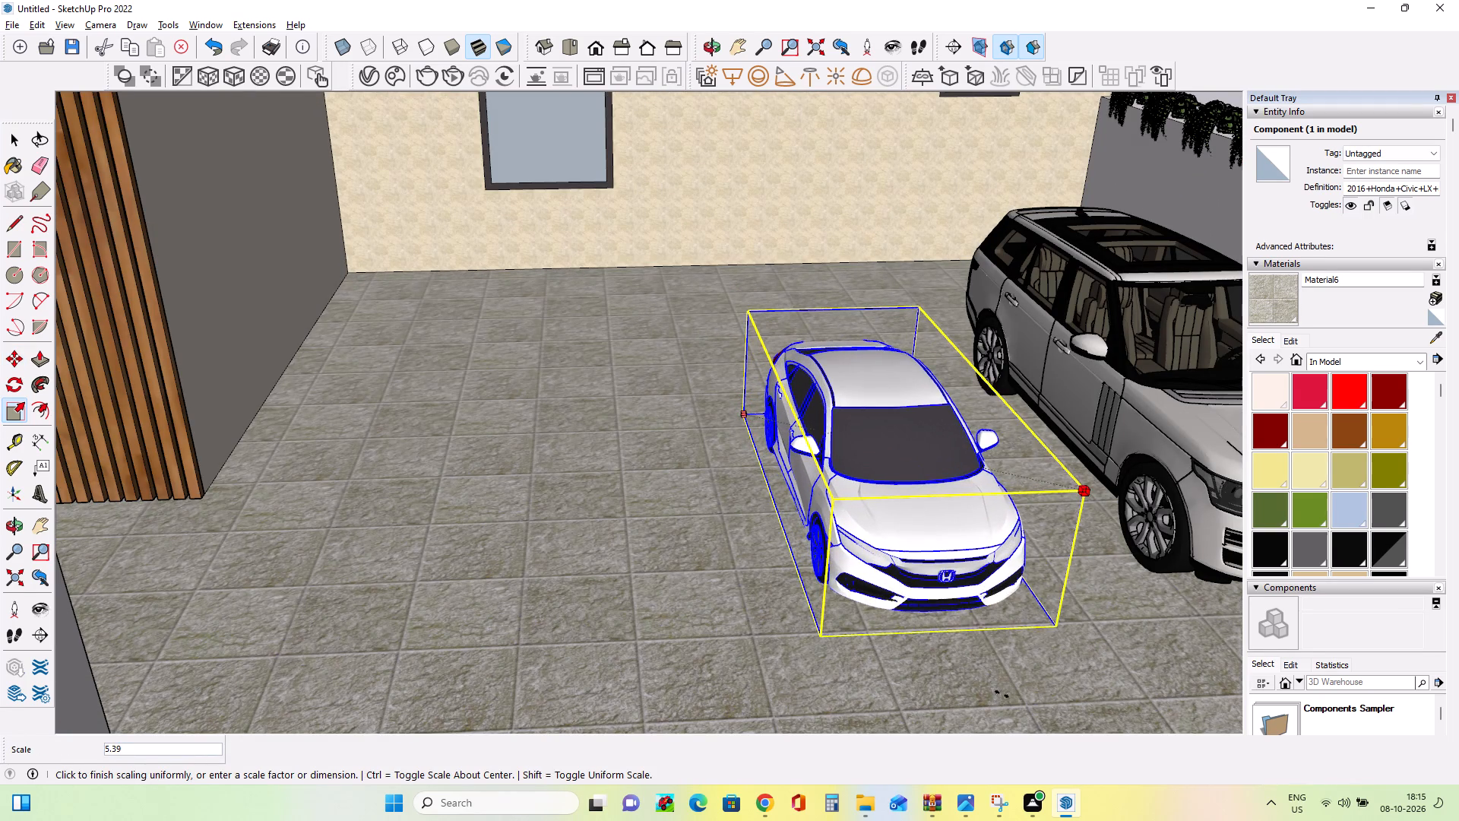
pyautogui.click(1011, 712)
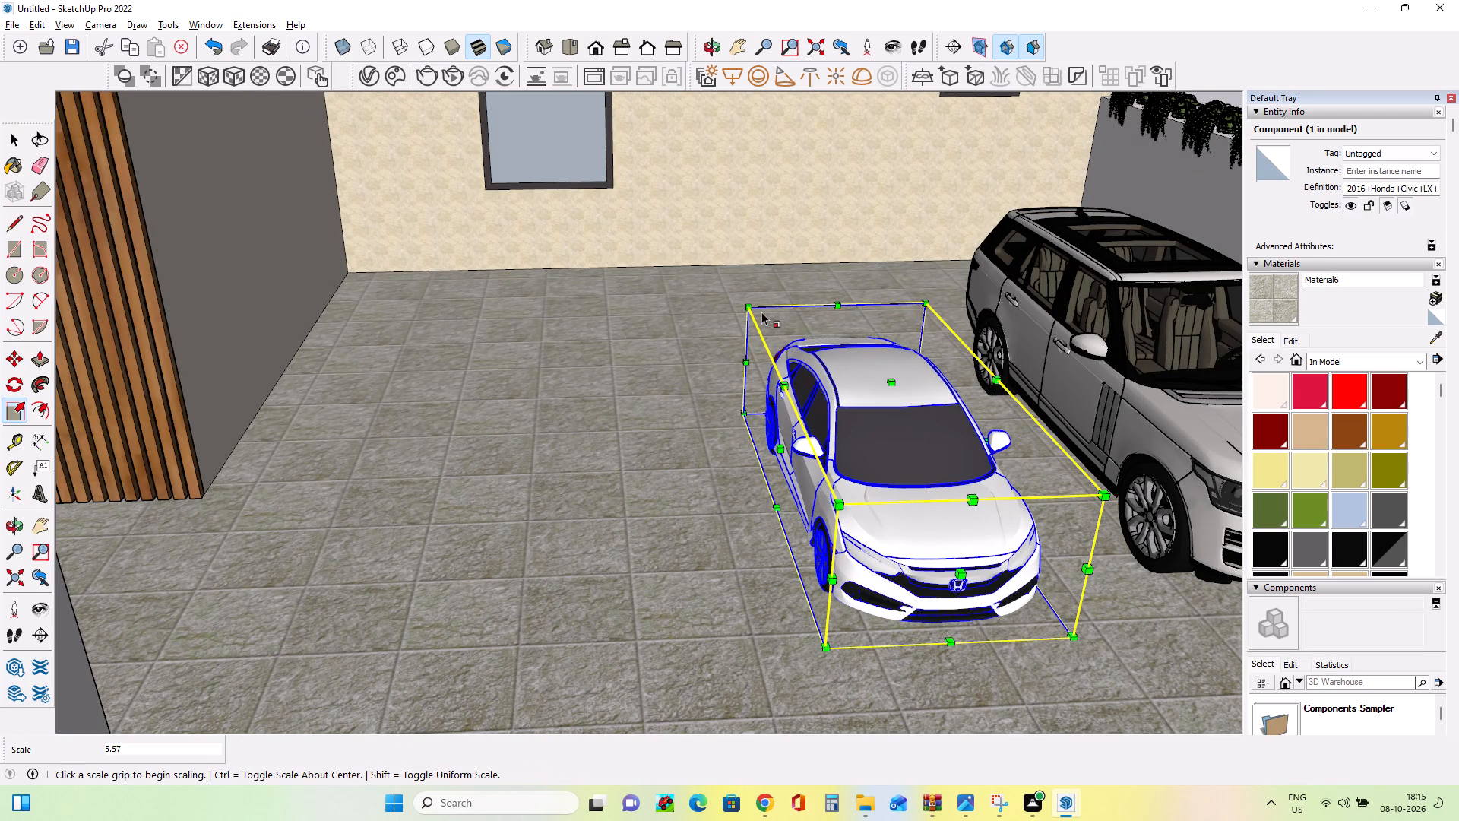
pyautogui.click(749, 304)
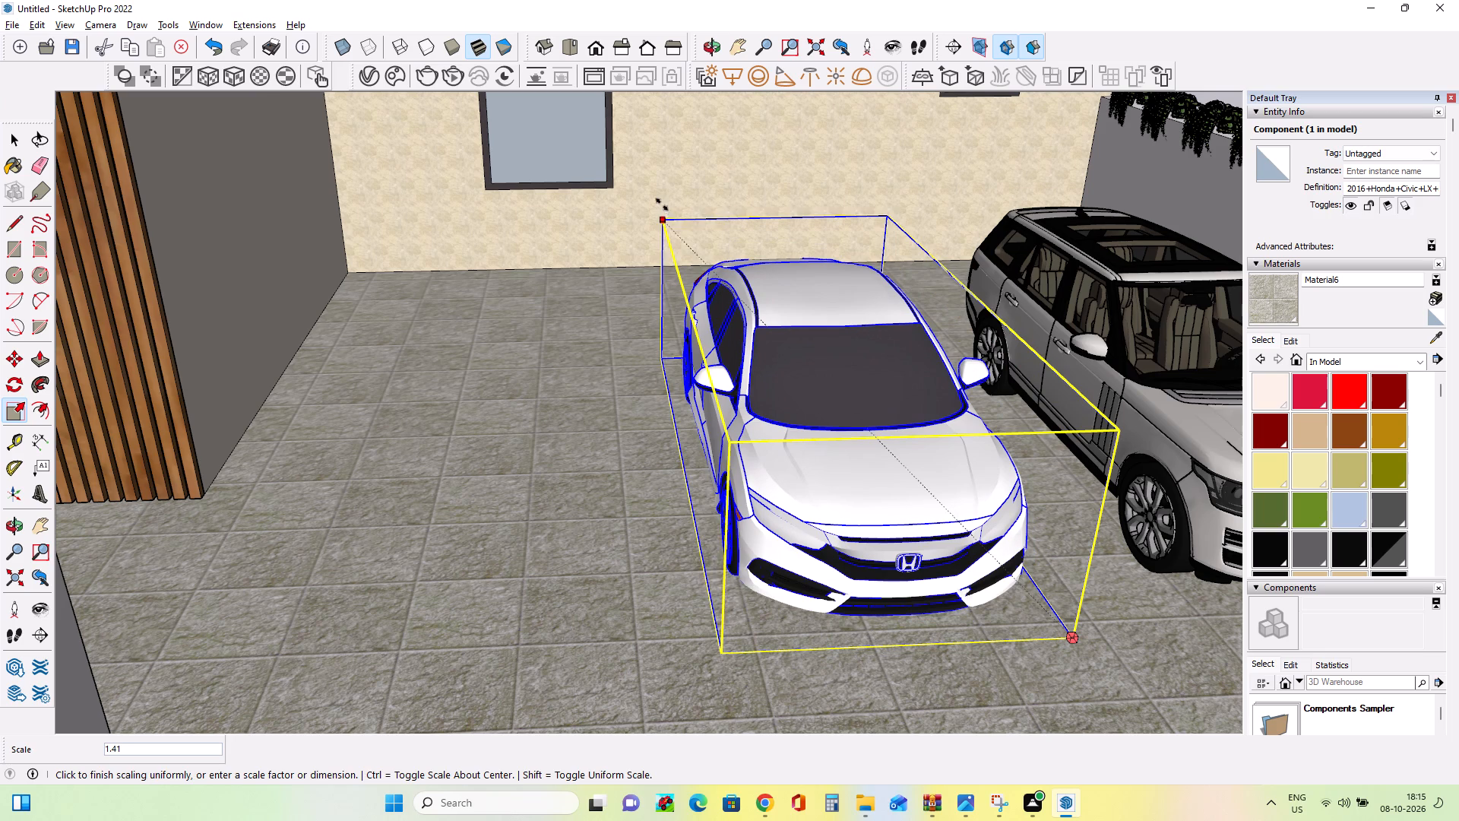
pyautogui.click(662, 204)
# Widen the Honda sedan along the red axis by a scale factor of about 1.22.
pyautogui.scroll(-12, 656, 341)
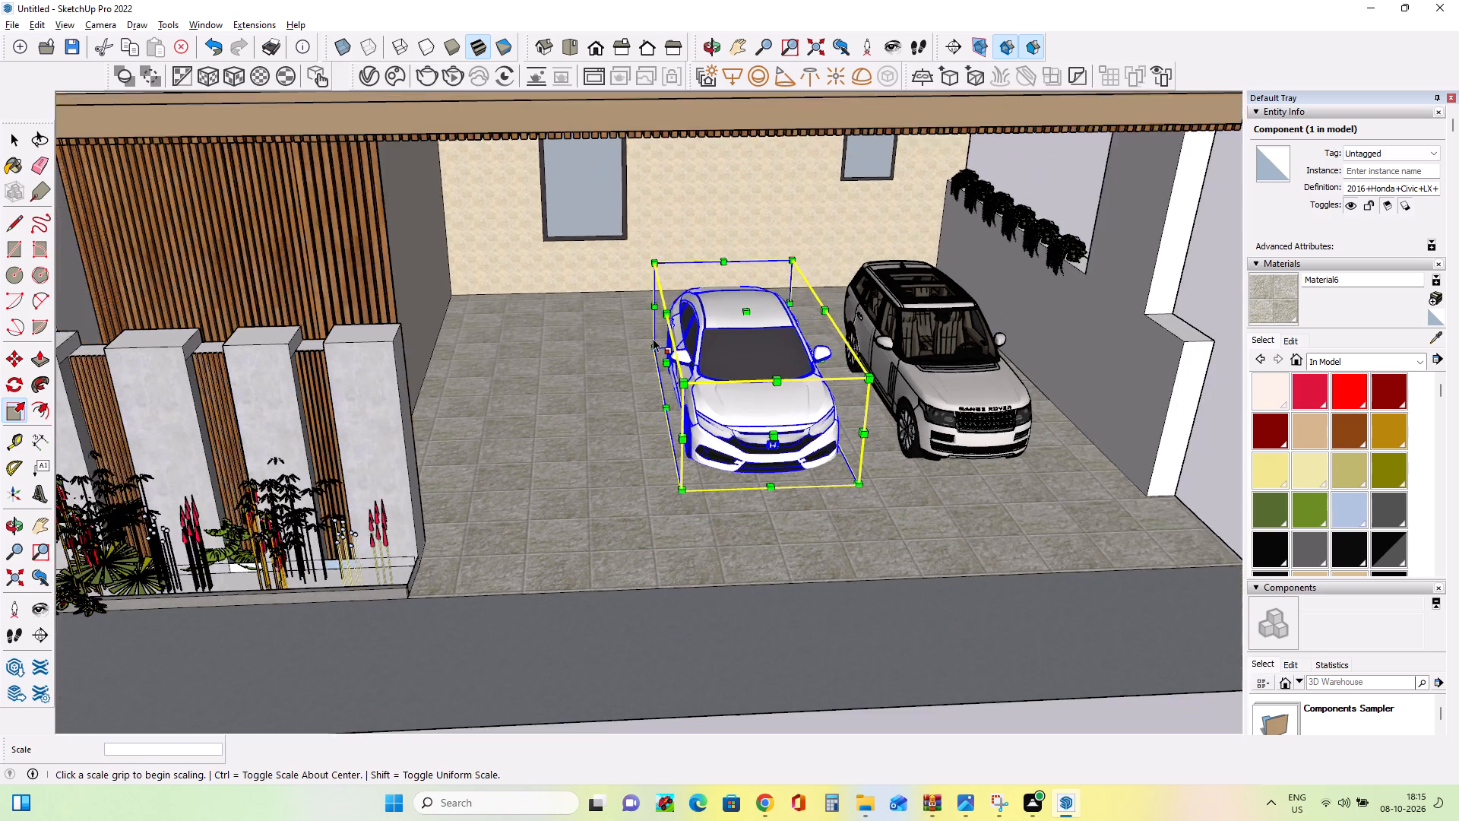
pyautogui.scroll(-3, 653, 338)
pyautogui.moveTo(697, 384); pyautogui.dragTo(646, 357, button='middle')
pyautogui.moveTo(669, 379); pyautogui.dragTo(723, 395, button='middle')
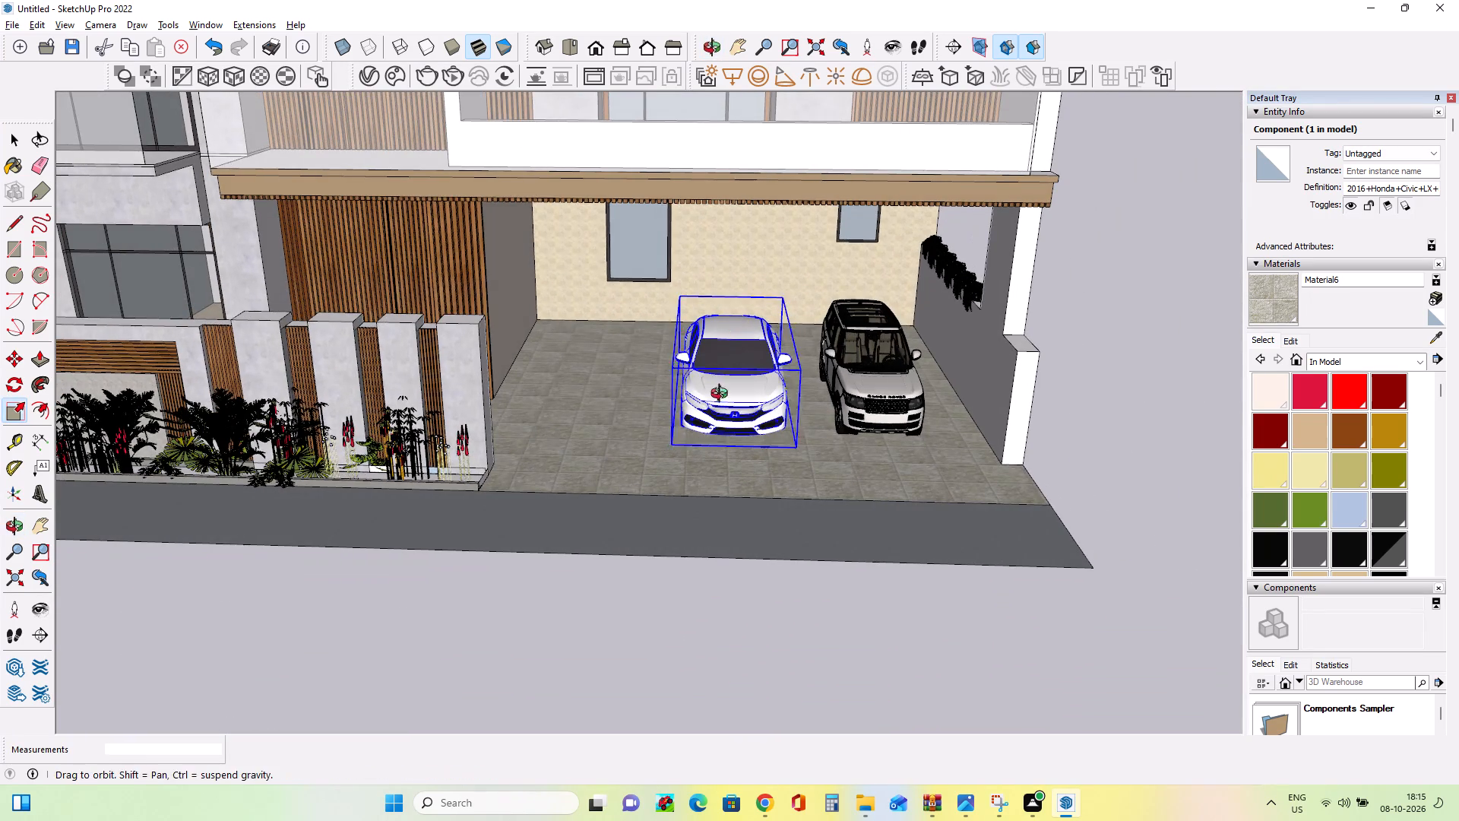
pyautogui.moveTo(723, 395); pyautogui.dragTo(812, 392, button='middle')
pyautogui.click(641, 356)
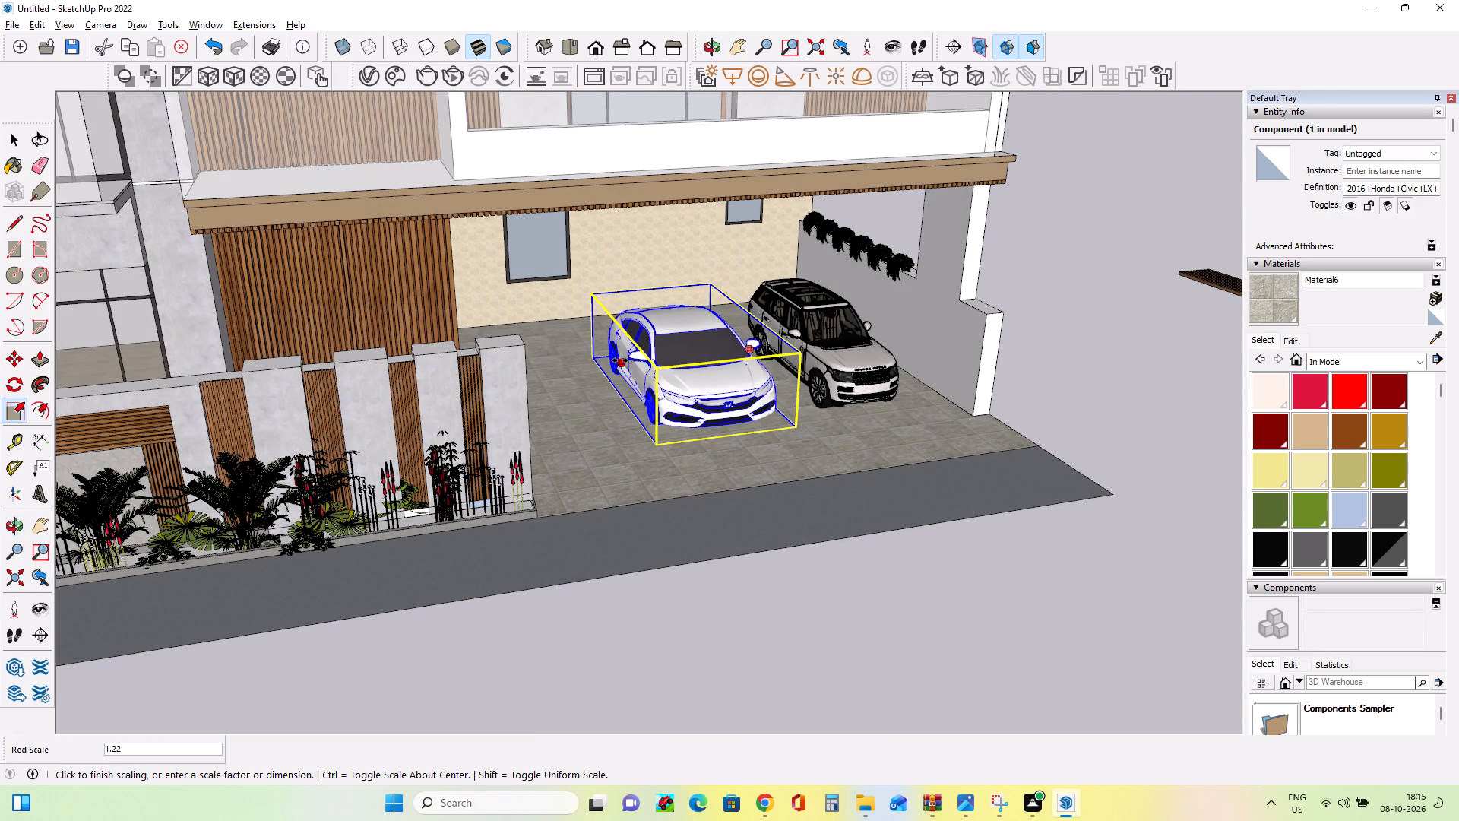
pyautogui.click(620, 360)
# Move the Honda sedan across the paving, away from the SUV and toward the planter wall.
pyautogui.moveTo(755, 395); pyautogui.dragTo(642, 384, button='middle')
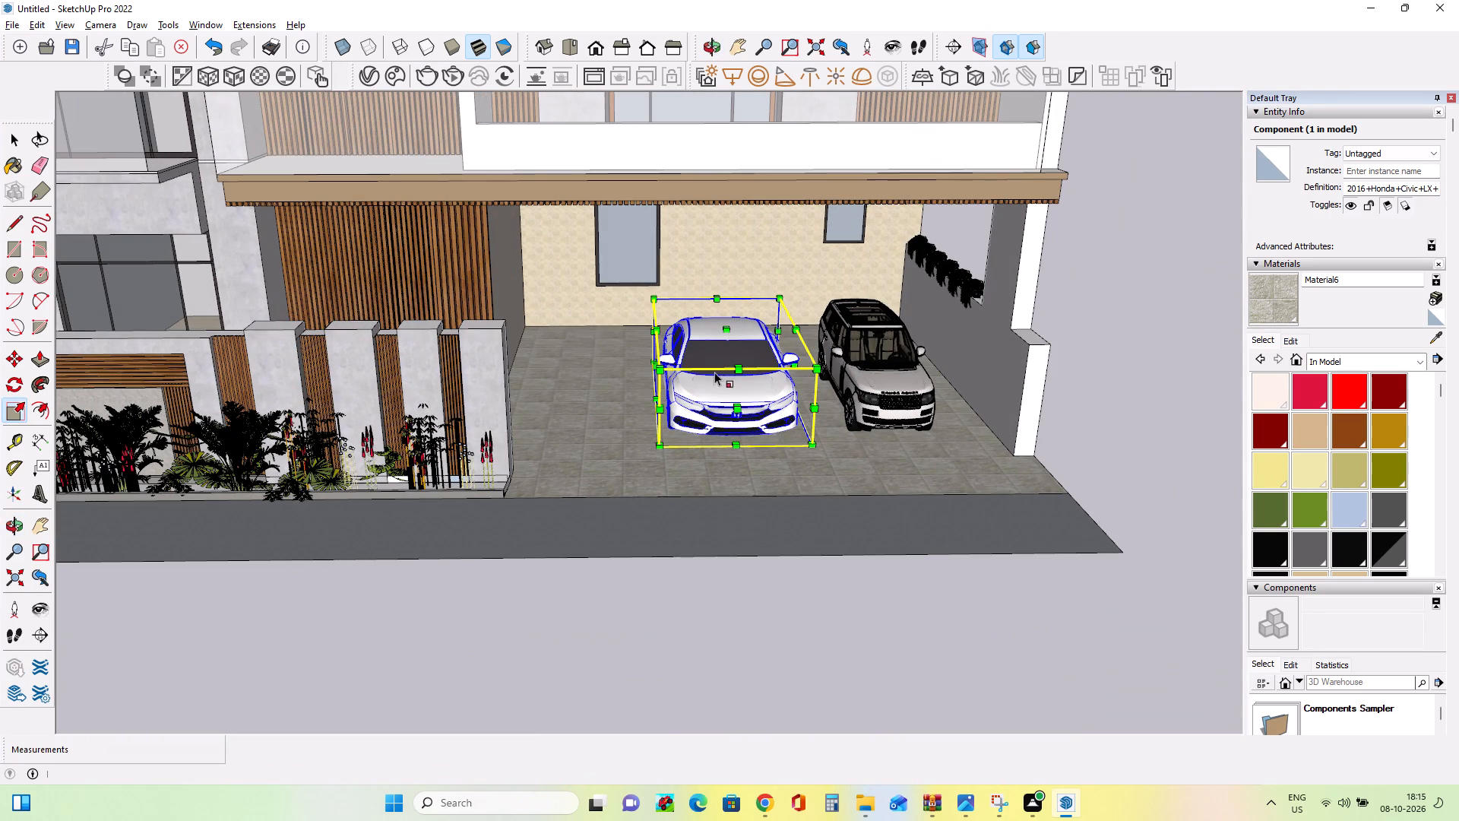
pyautogui.click(17, 365)
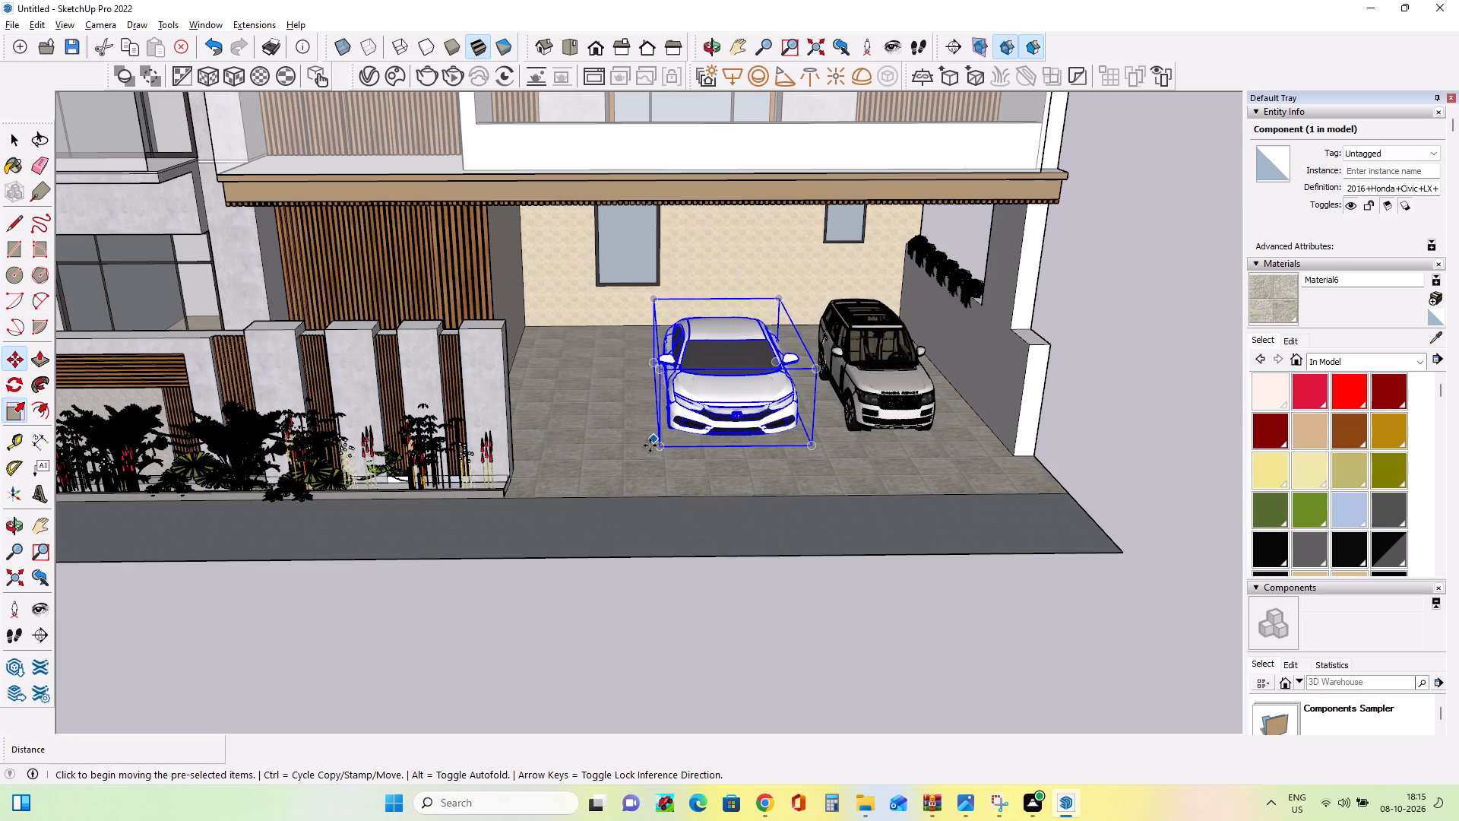
pyautogui.click(655, 446)
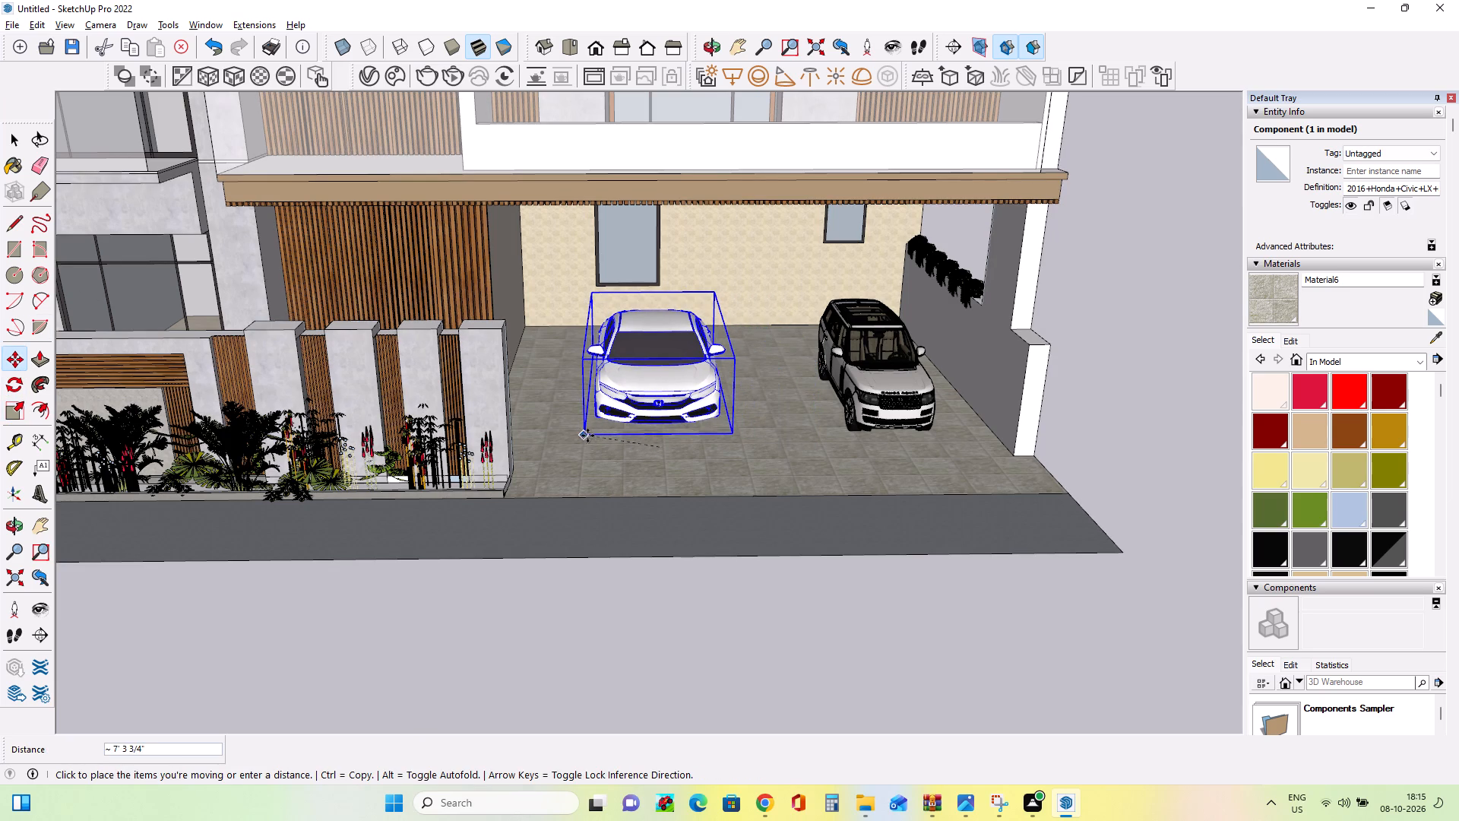
pyautogui.click(595, 436)
# Scale the Range Rover SUV by about 1.50 along the red axis and about 0.85 along the green axis.
pyautogui.click(9, 144)
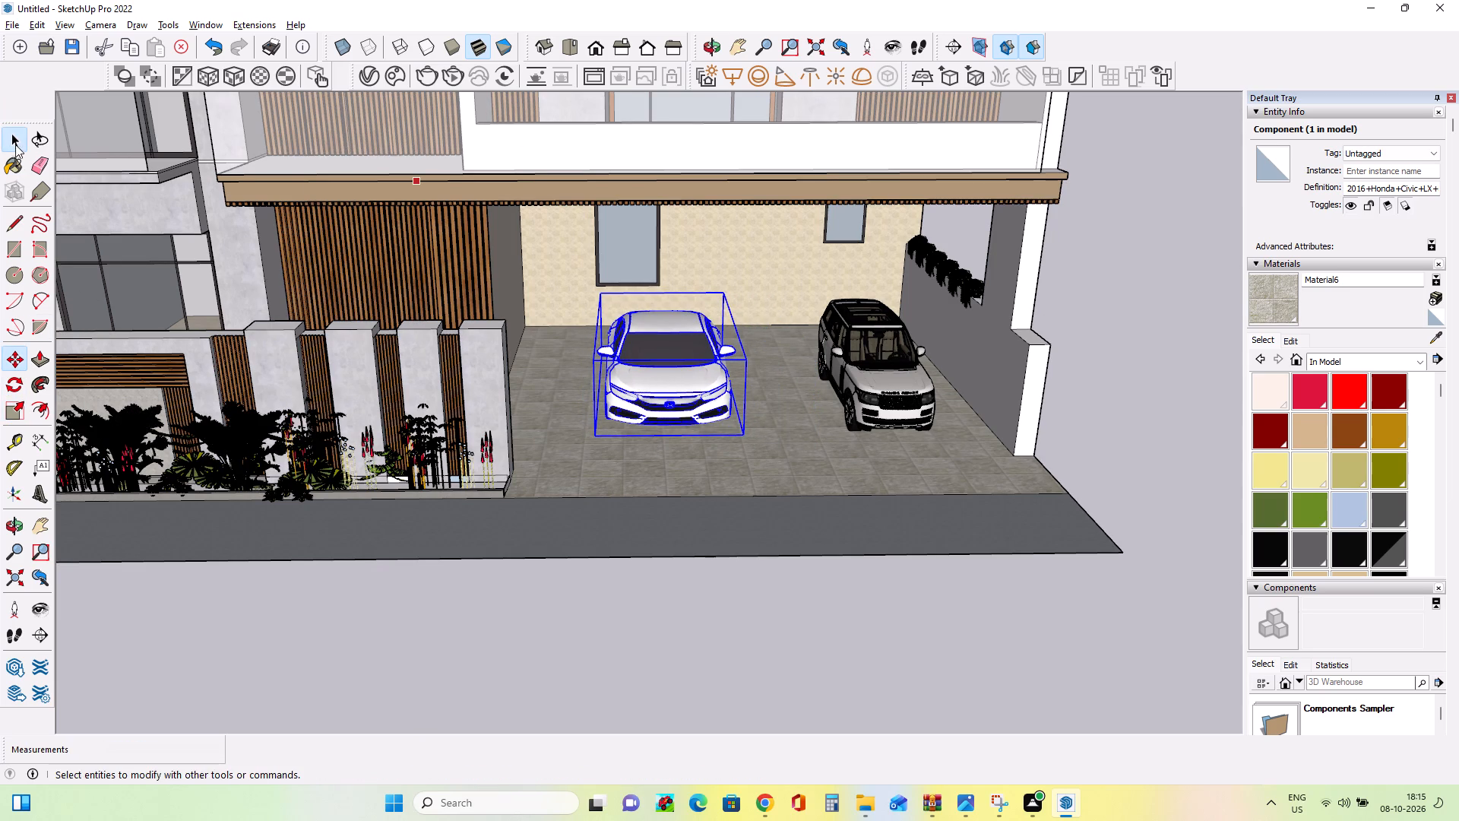
pyautogui.click(894, 389)
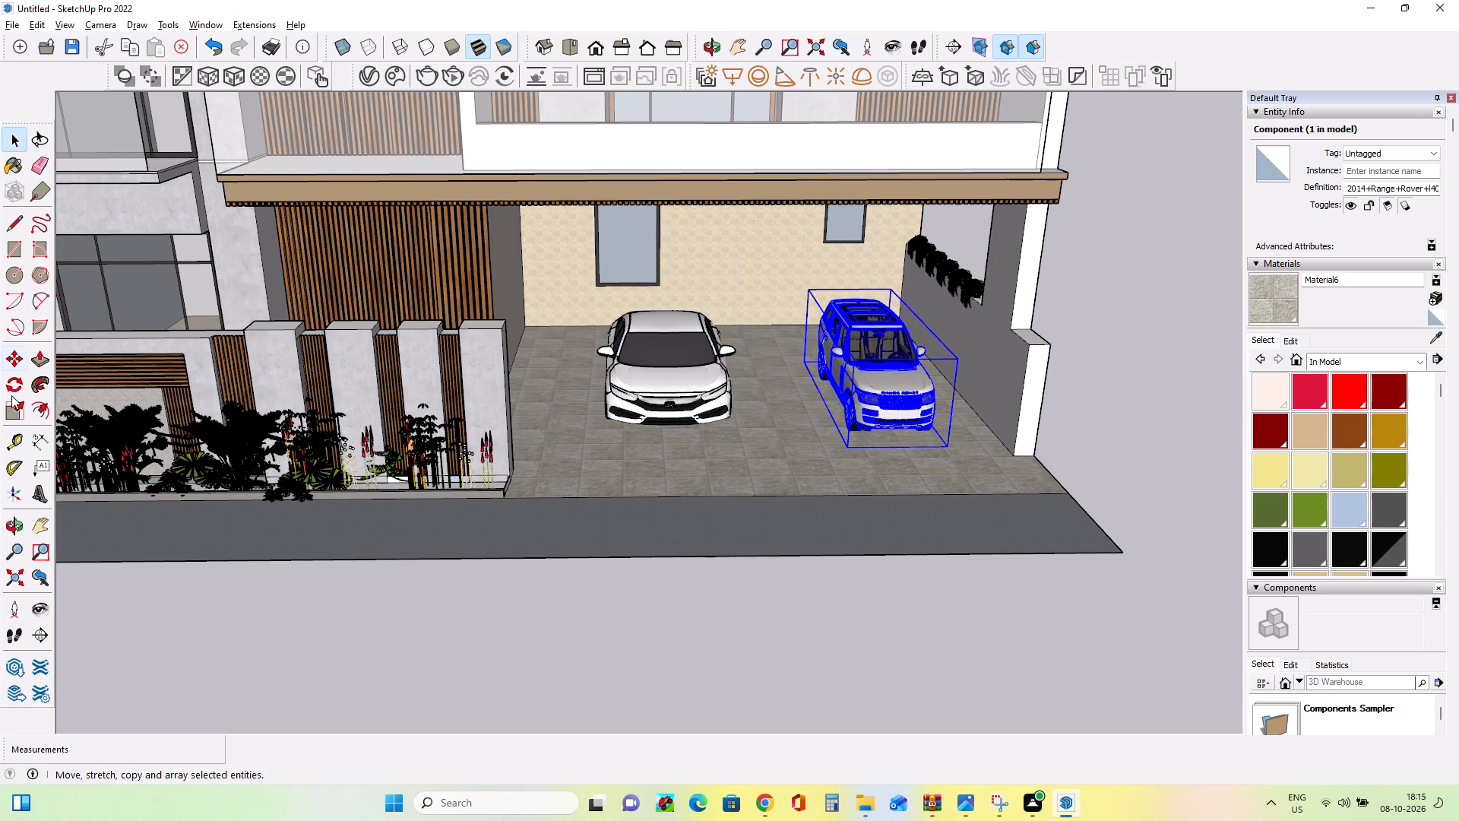
pyautogui.click(18, 415)
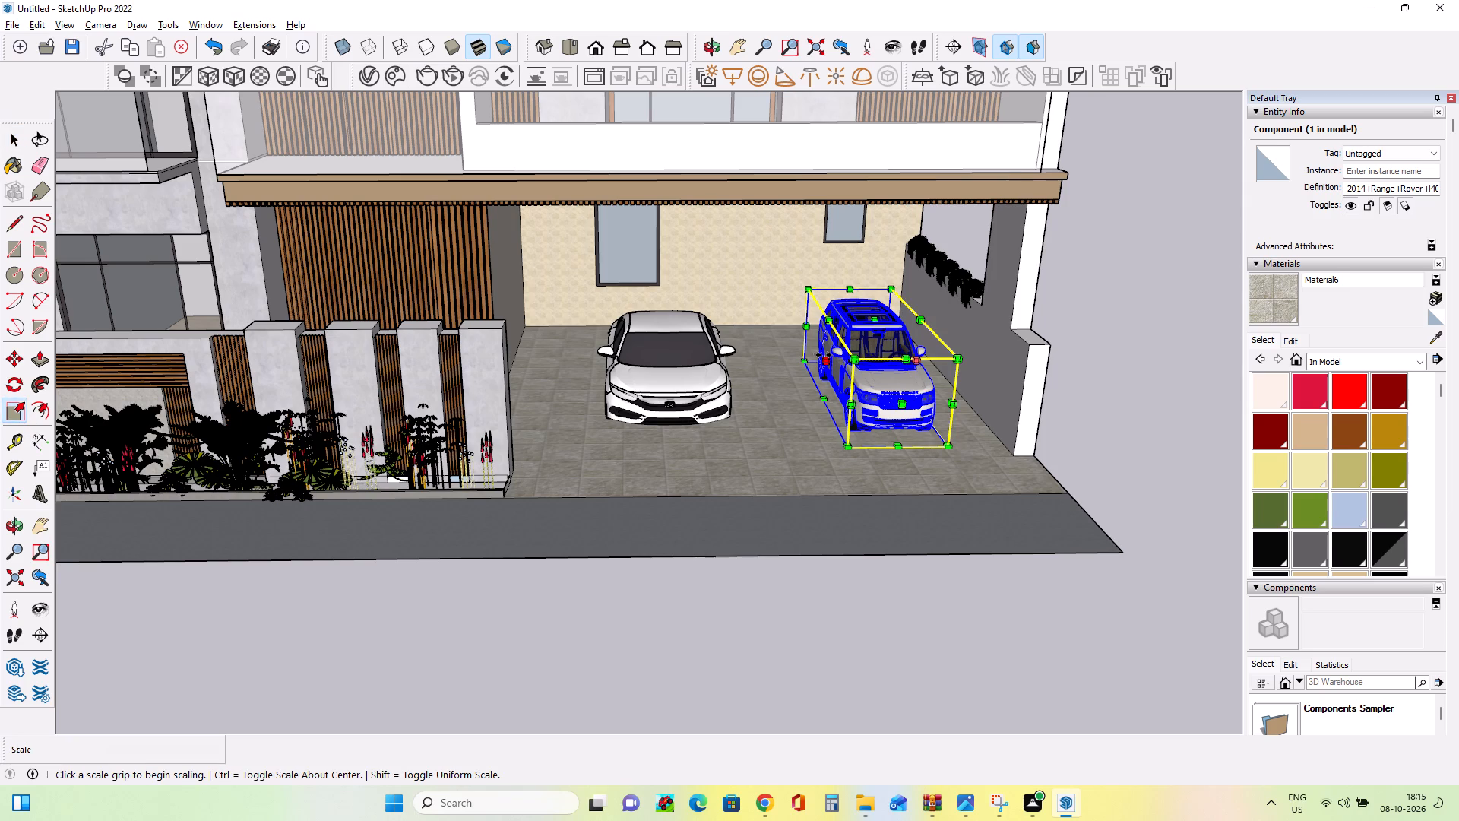
pyautogui.click(824, 355)
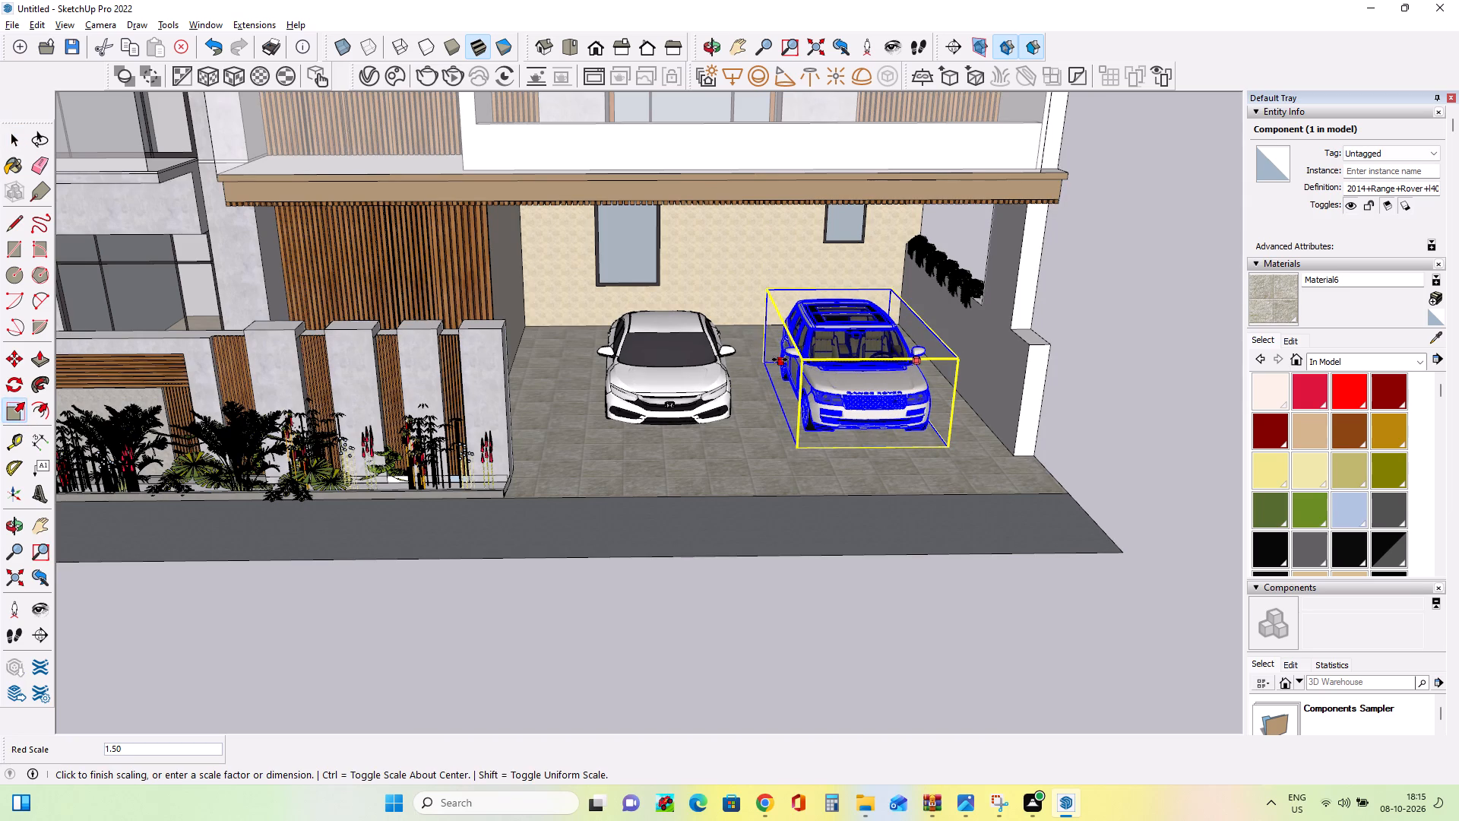
pyautogui.click(780, 360)
pyautogui.click(880, 402)
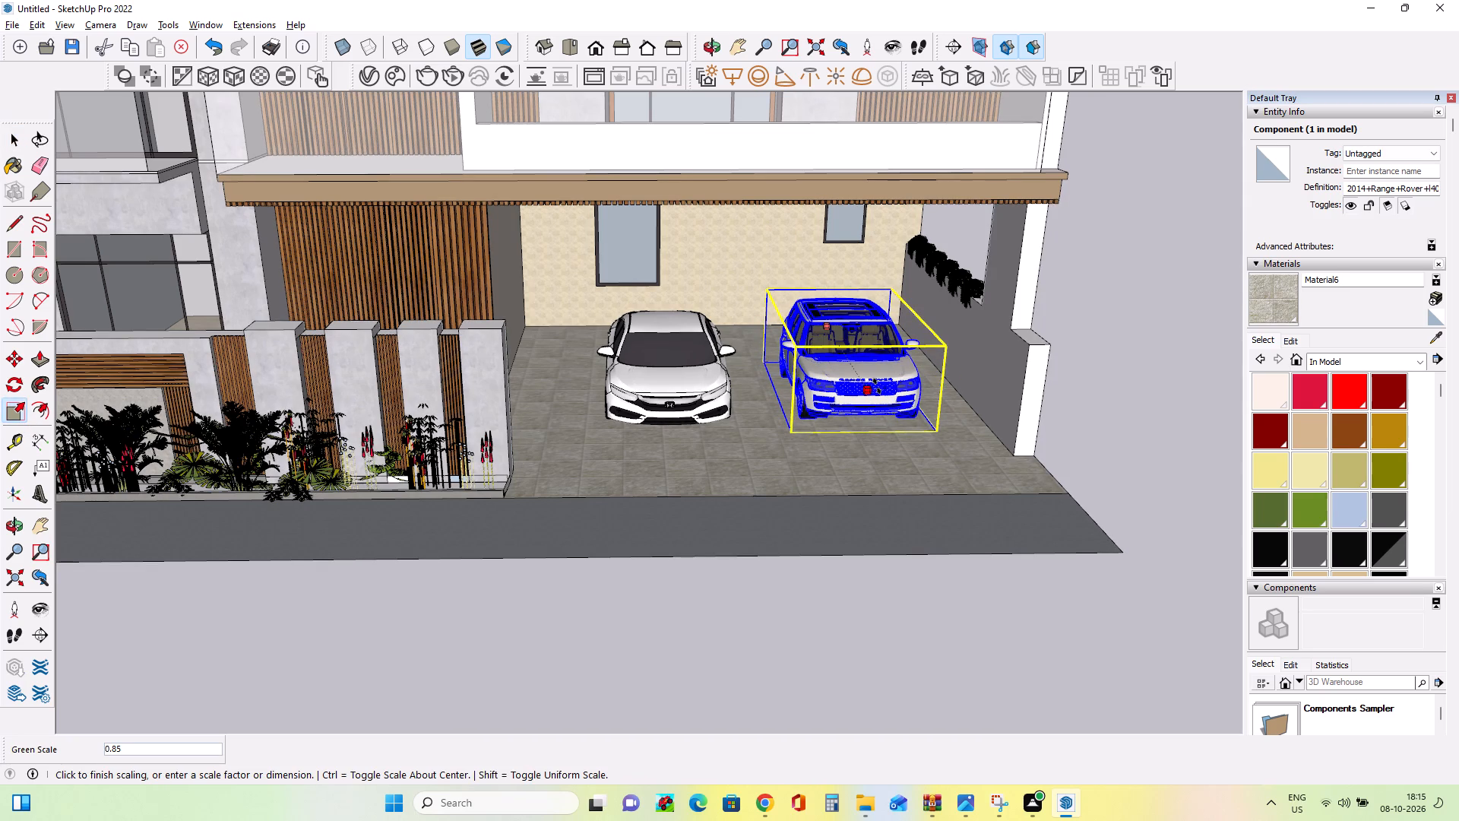
pyautogui.click(877, 386)
pyautogui.moveTo(941, 457); pyautogui.dragTo(946, 477, button='middle')
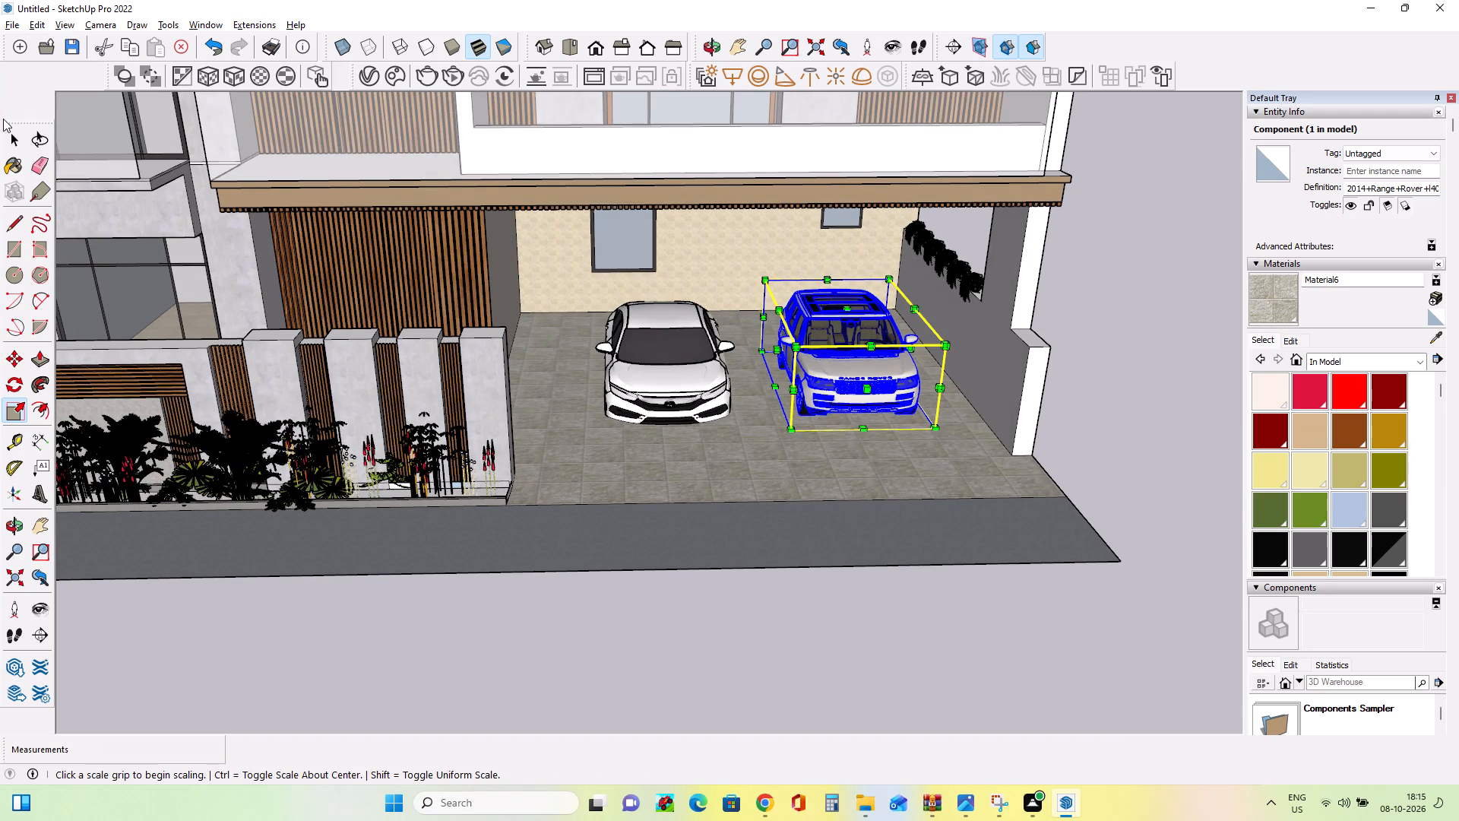
pyautogui.click(14, 140)
pyautogui.click(1188, 286)
# Examine the whole house front with both parked cars and compare it with the reference image.
pyautogui.scroll(-2, 1054, 353)
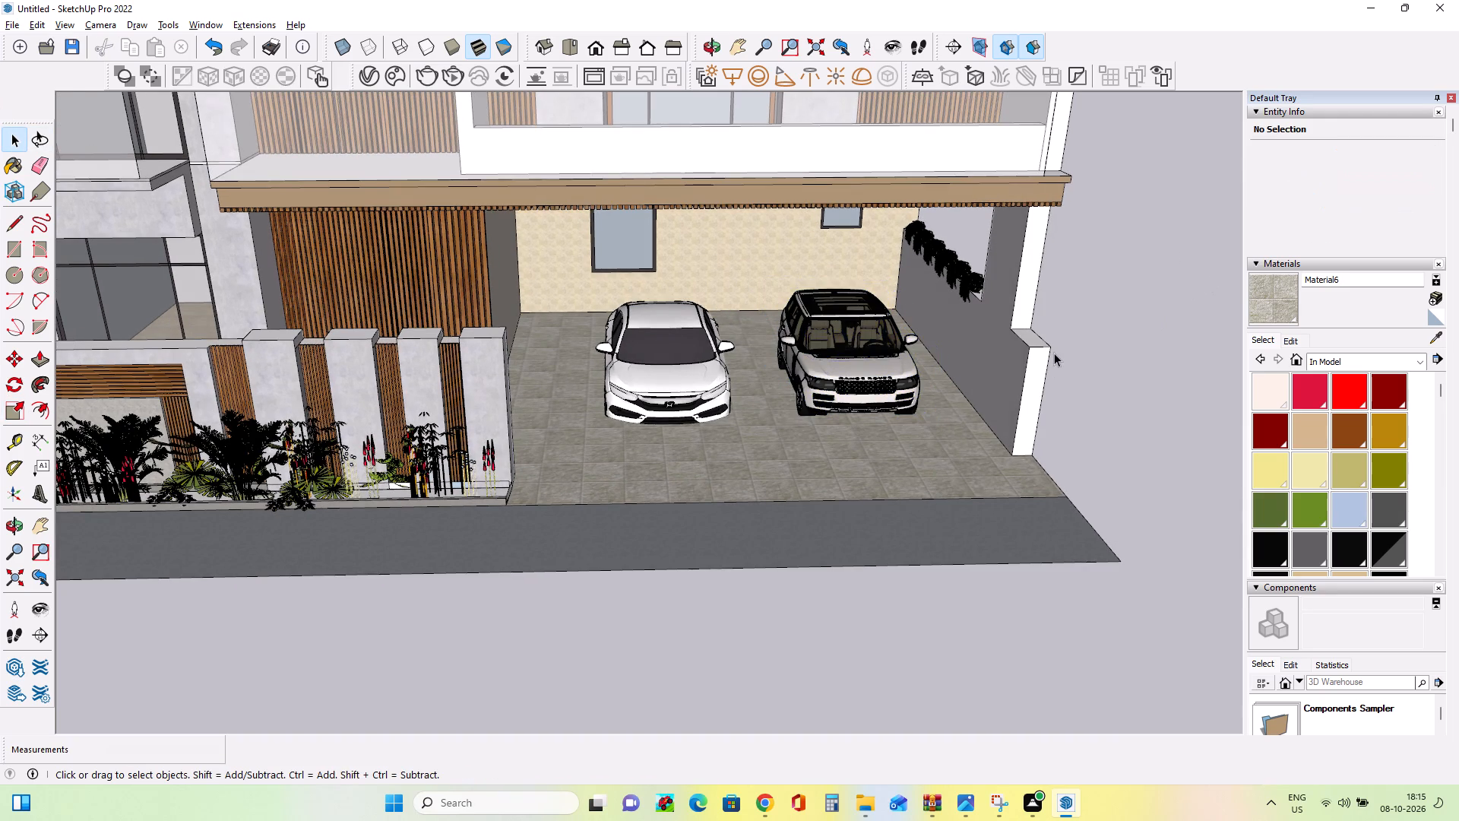
pyautogui.scroll(-12, 1054, 353)
pyautogui.moveTo(1051, 364); pyautogui.dragTo(1014, 271, button='middle')
pyautogui.scroll(1, 1001, 244)
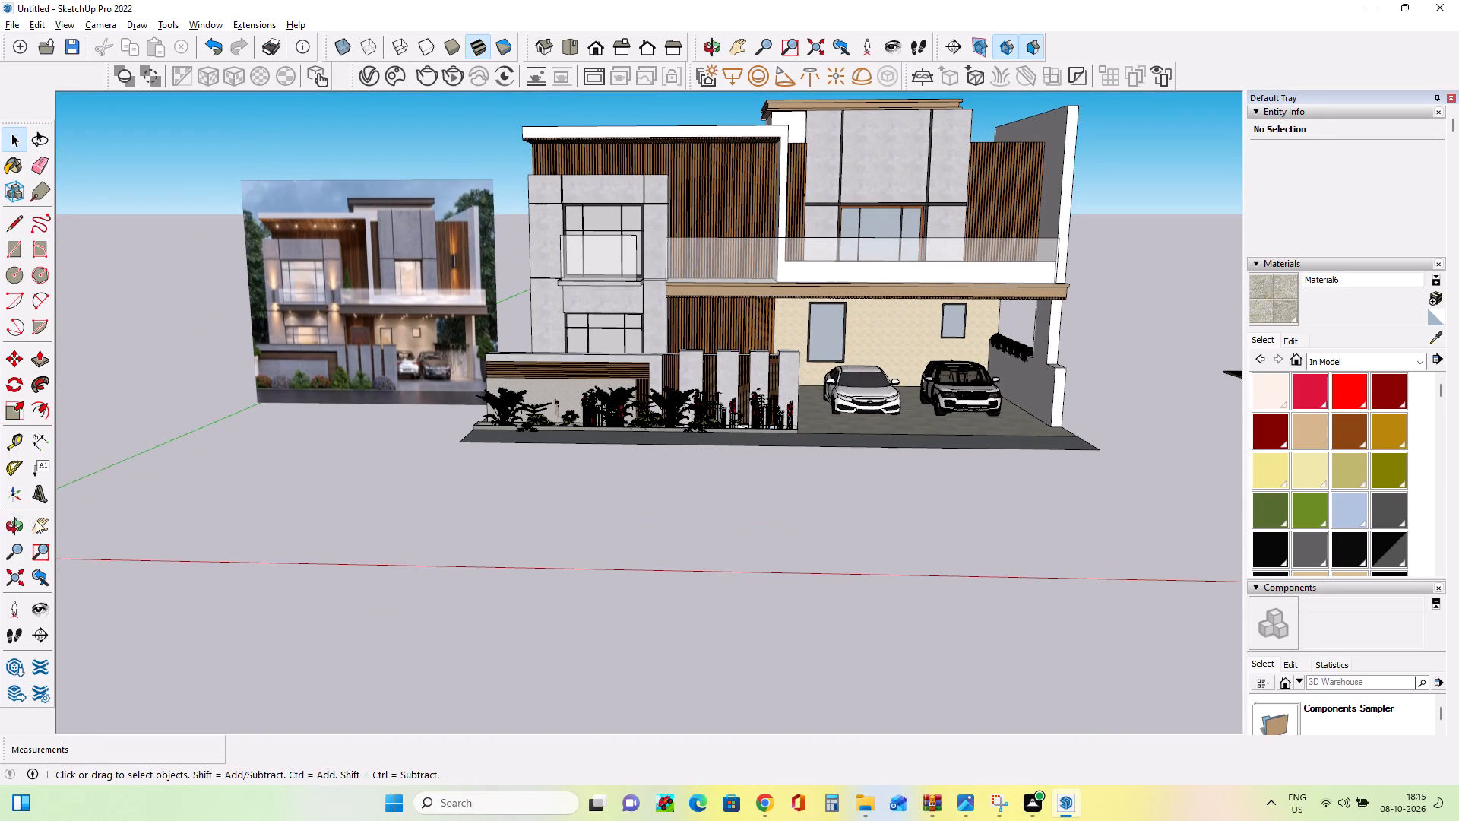
pyautogui.click(43, 521)
pyautogui.moveTo(585, 338); pyautogui.dragTo(547, 398)
pyautogui.scroll(2, 761, 379)
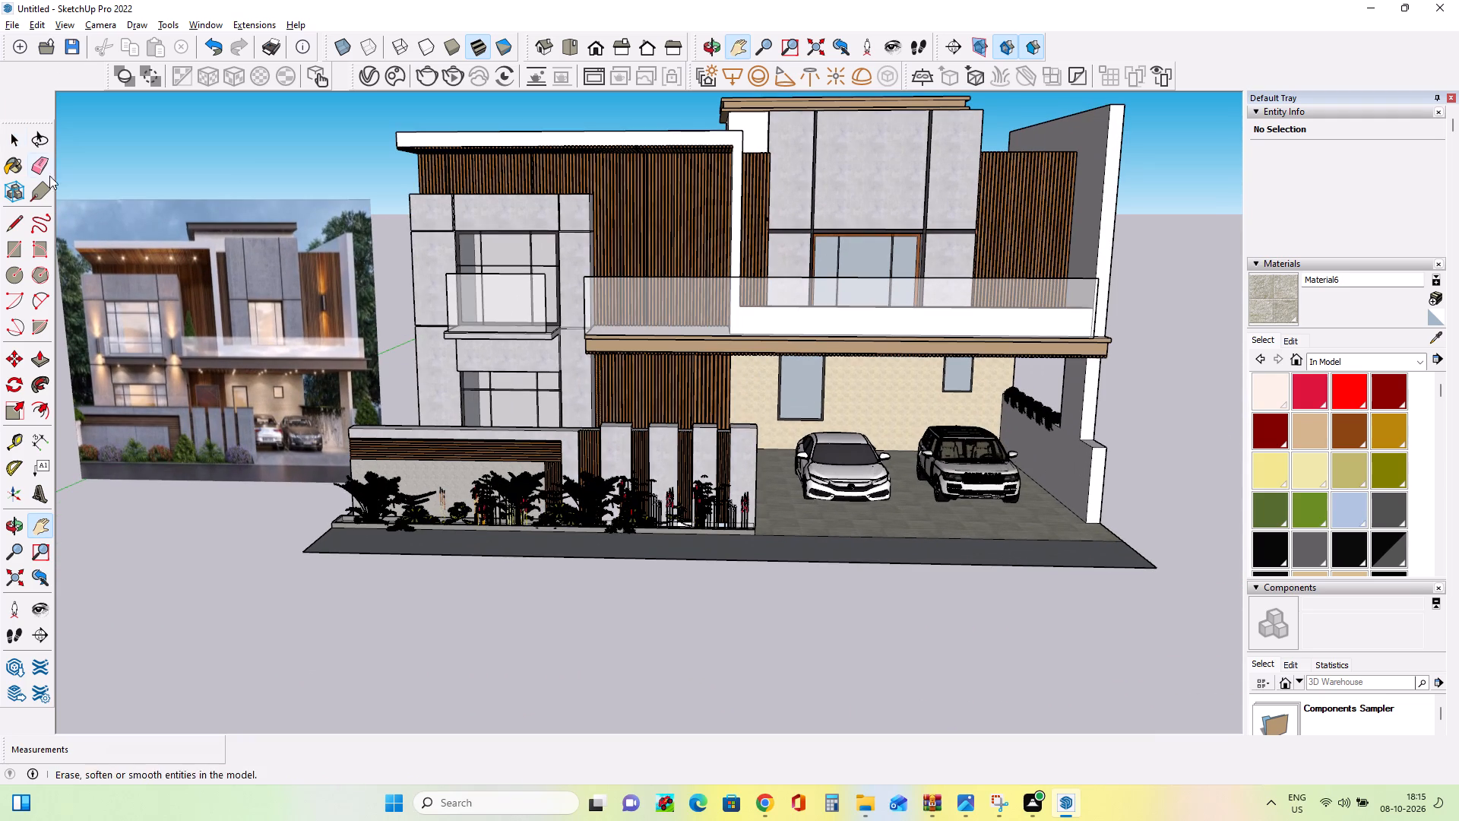
pyautogui.click(11, 137)
pyautogui.click(166, 132)
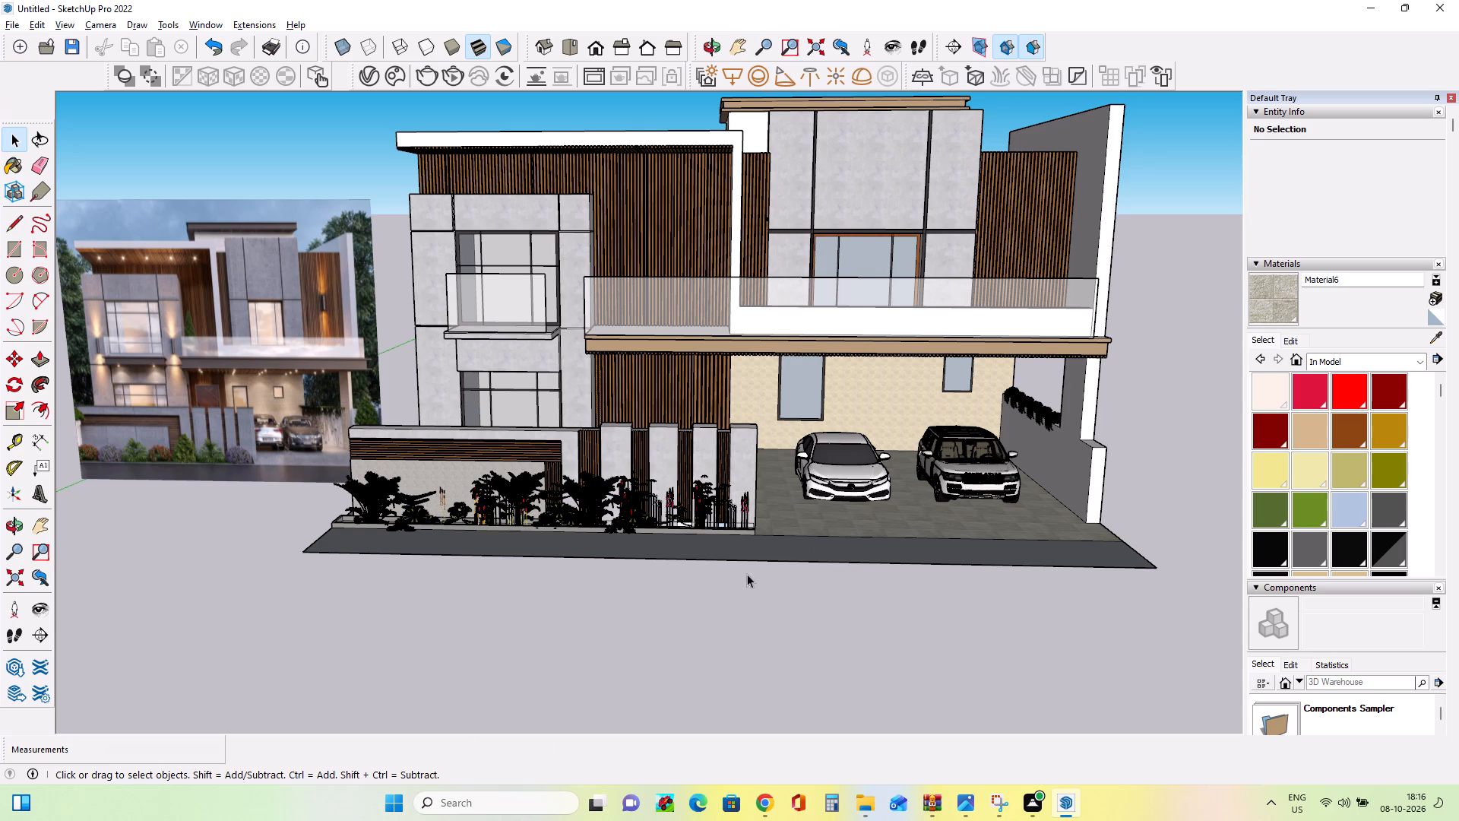
# Make the Honda sedan taller by scaling it about 1.45 along the blue axis.
pyautogui.click(850, 452)
pyautogui.click(845, 474)
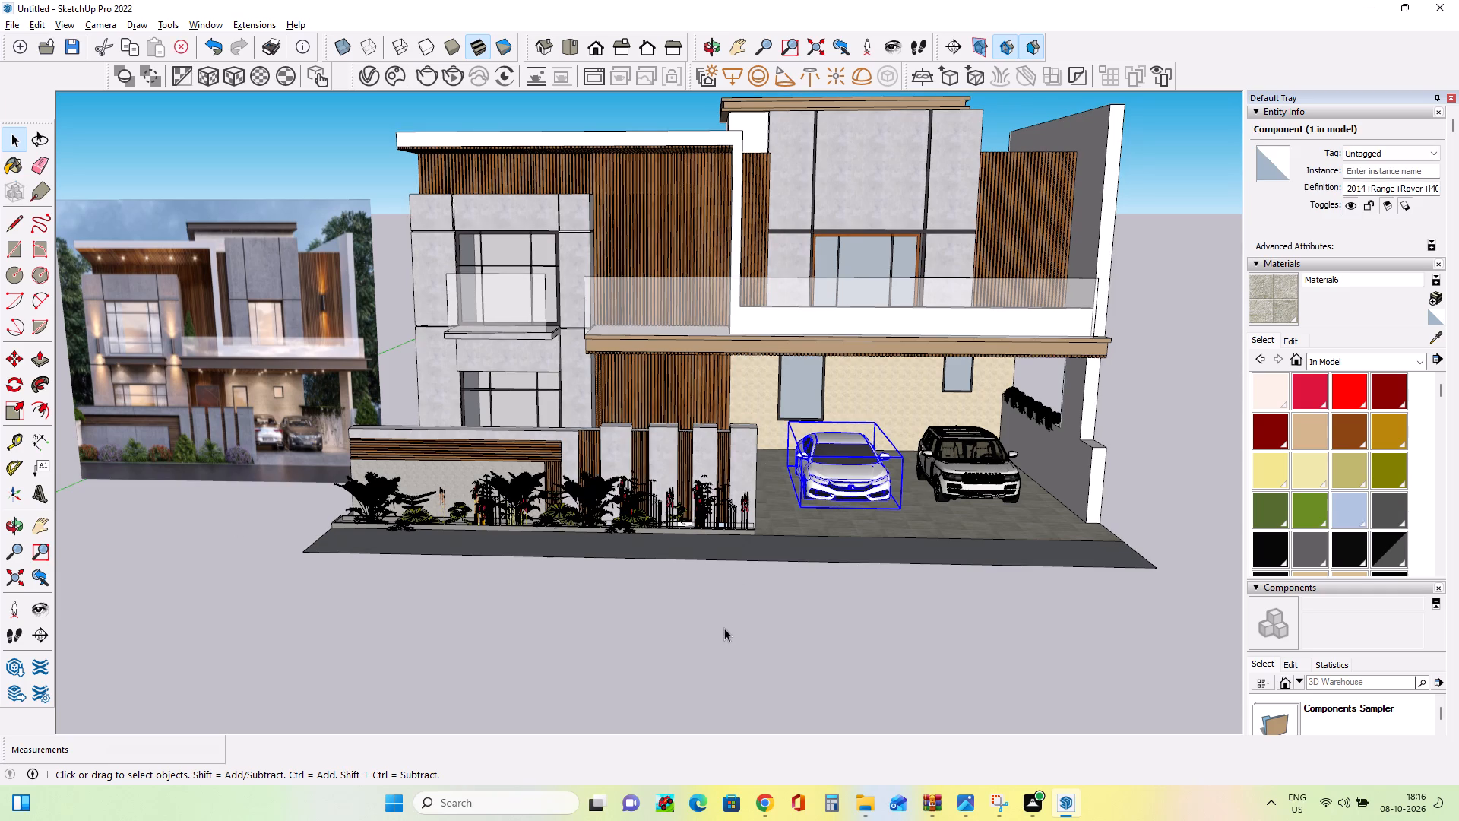
pyautogui.click(14, 419)
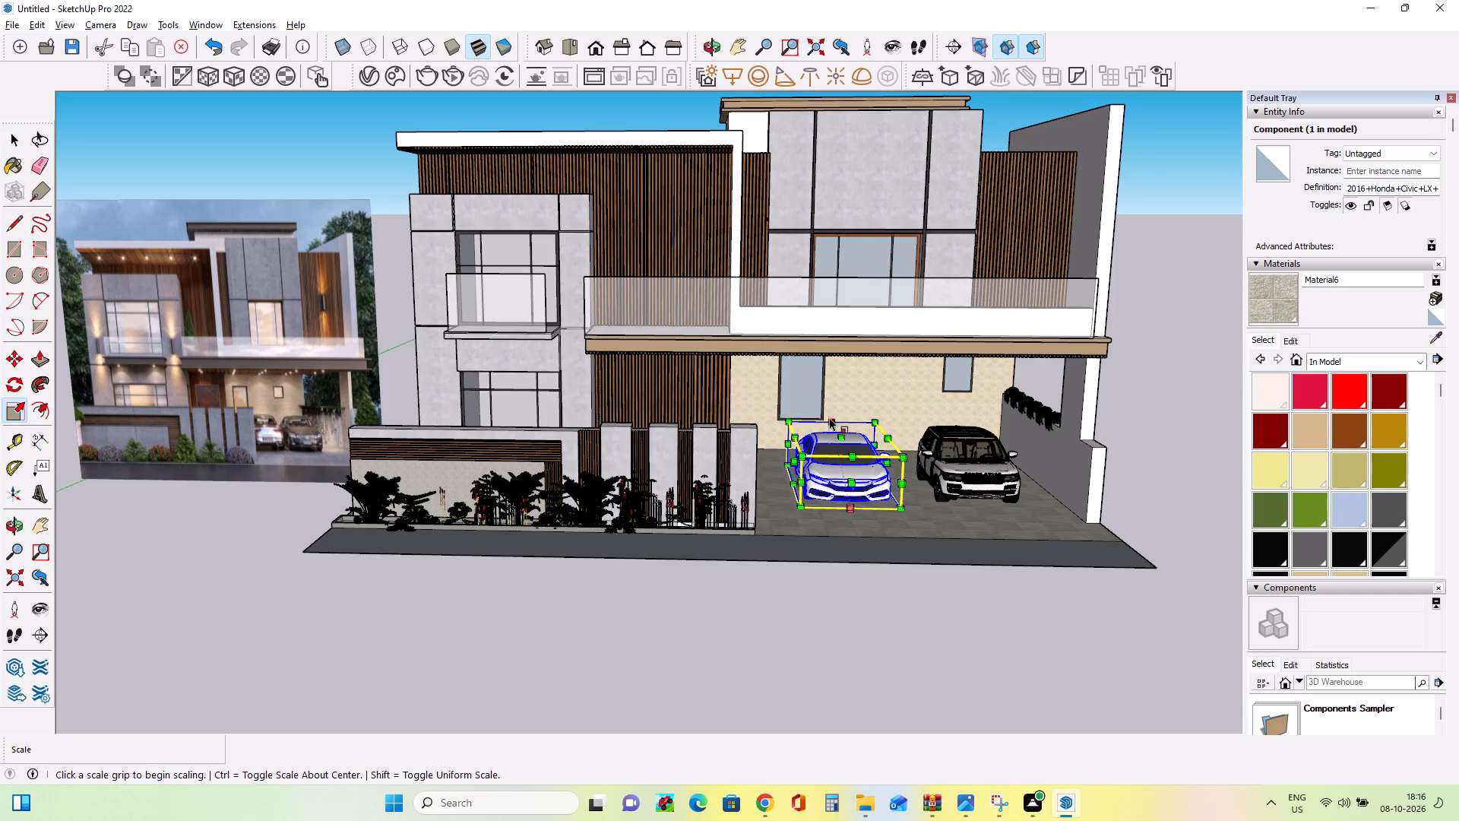
pyautogui.click(841, 436)
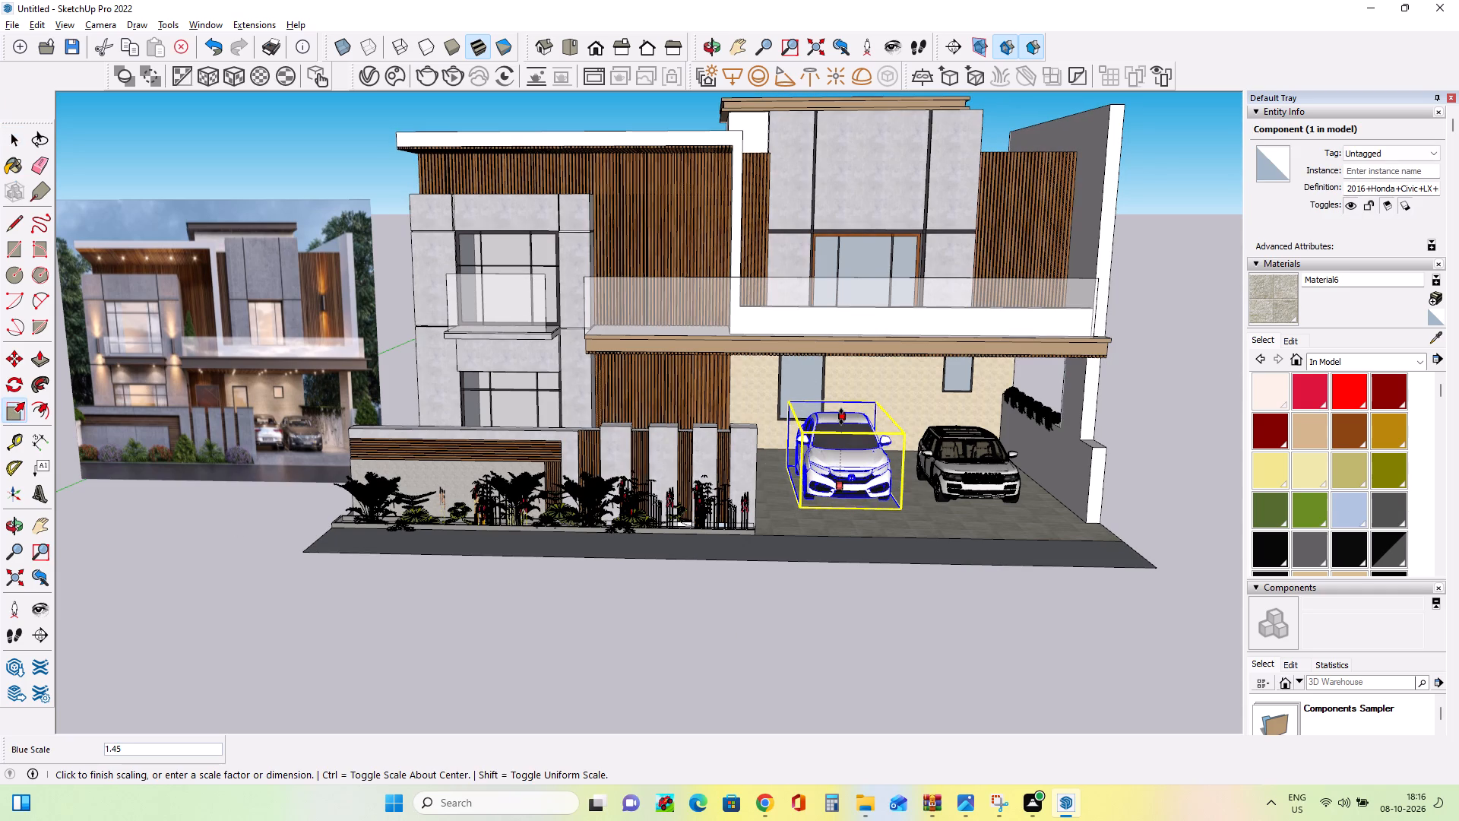
pyautogui.click(841, 417)
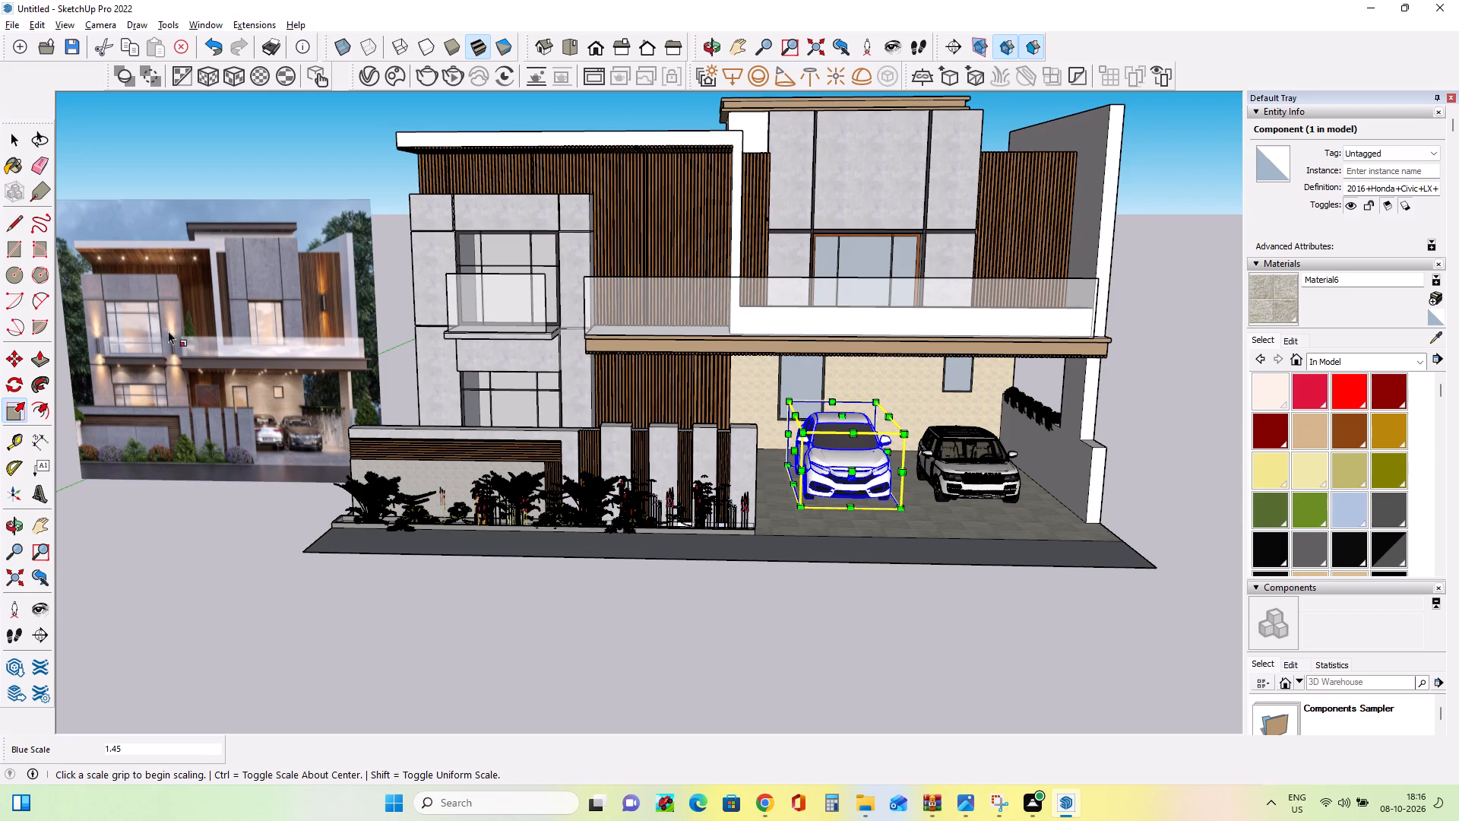
# Make the Range Rover SUV taller by scaling it about 1.23 along the blue axis, using the sedan's roof as height reference.
pyautogui.click(13, 138)
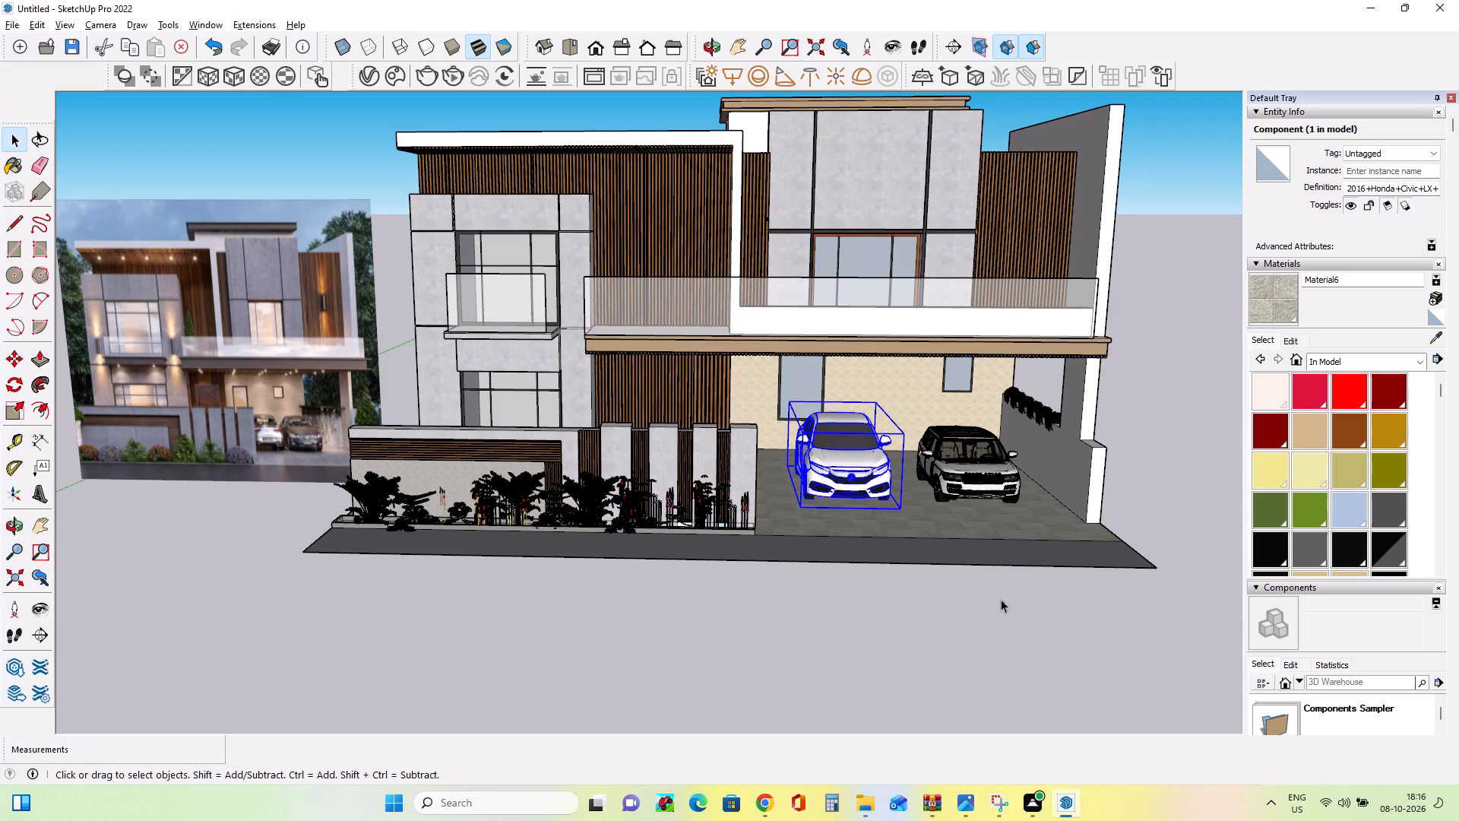
pyautogui.click(964, 458)
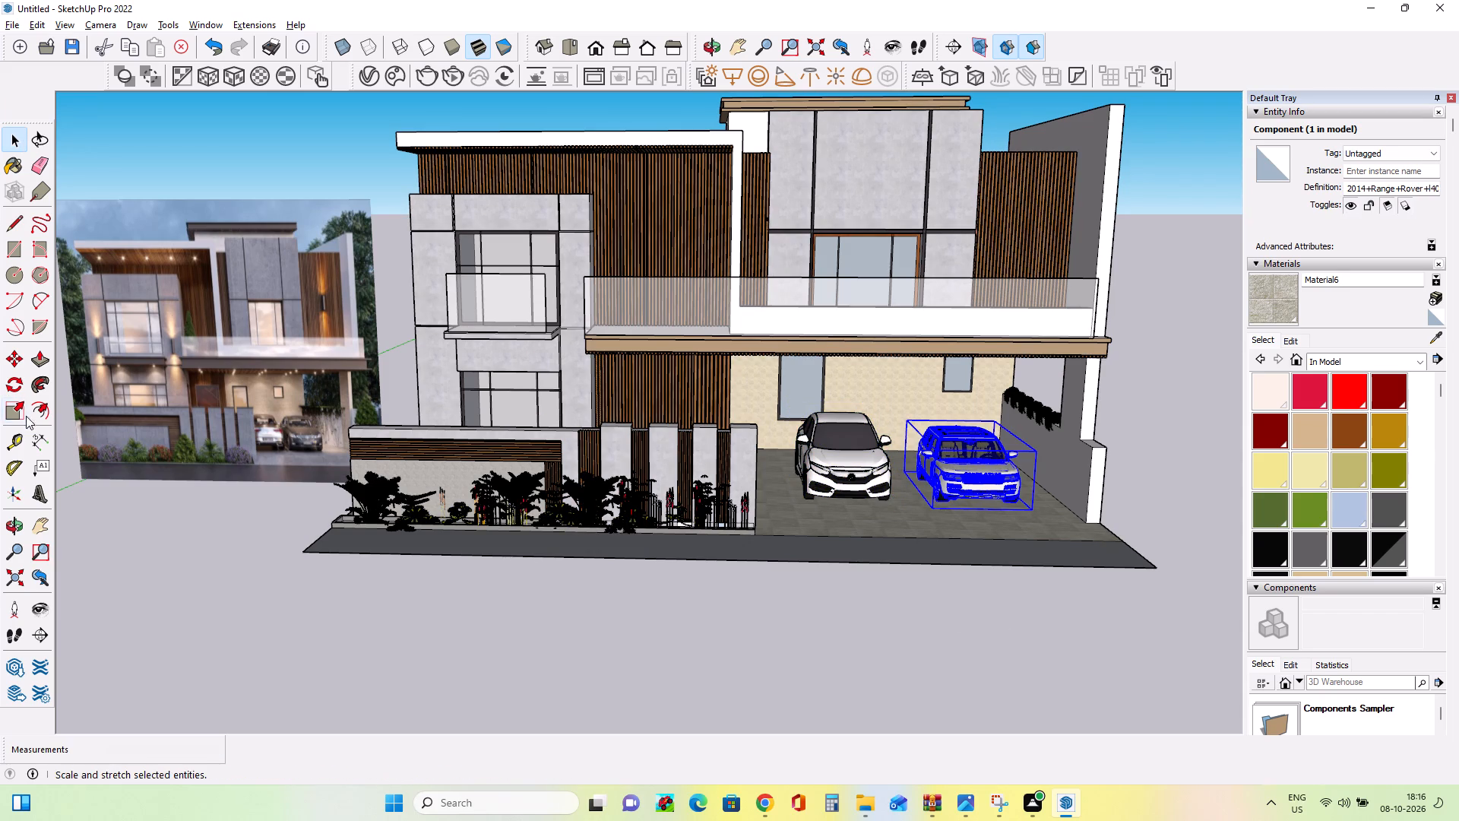
pyautogui.click(18, 404)
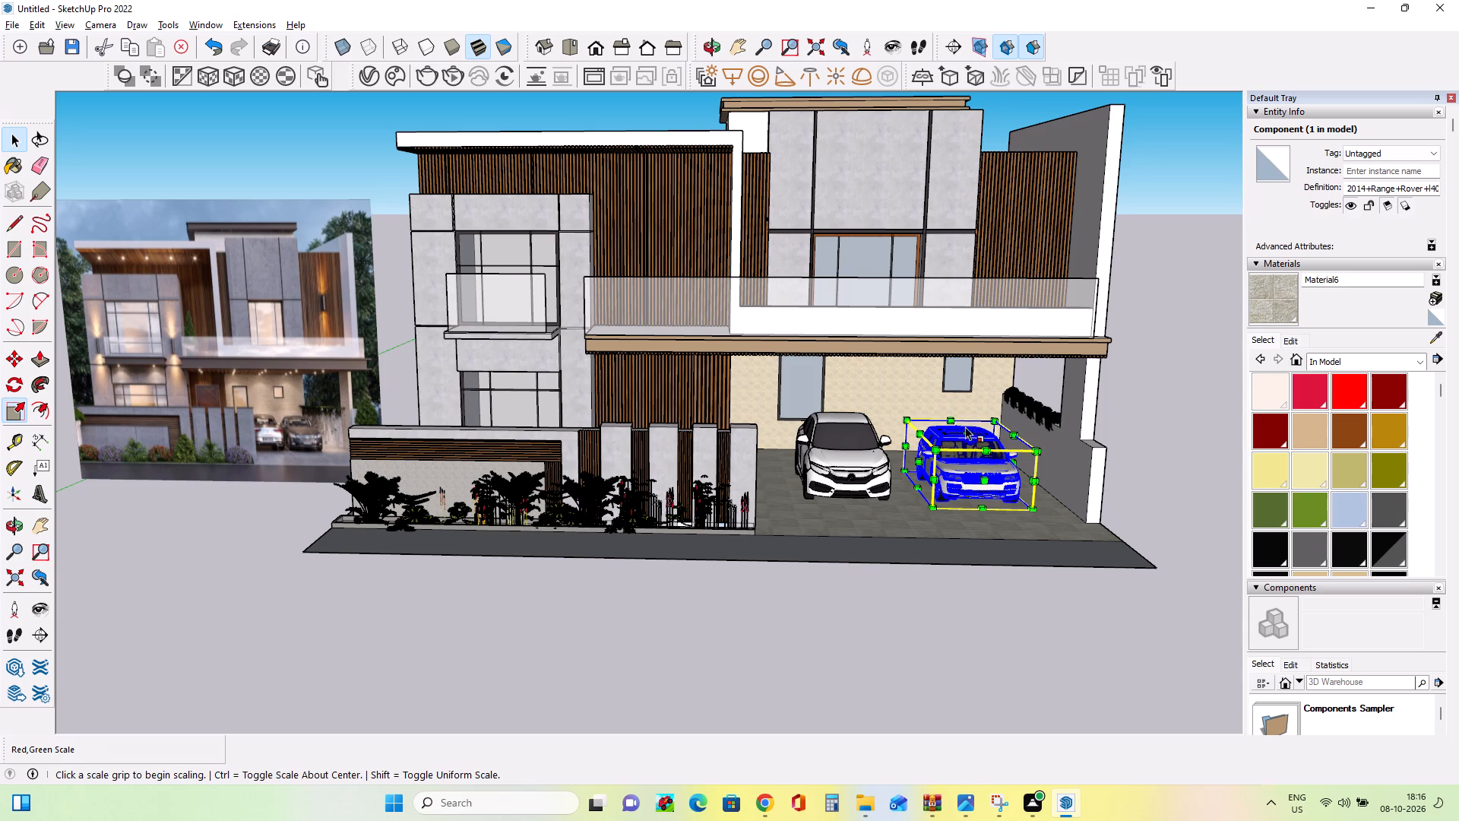
pyautogui.click(968, 432)
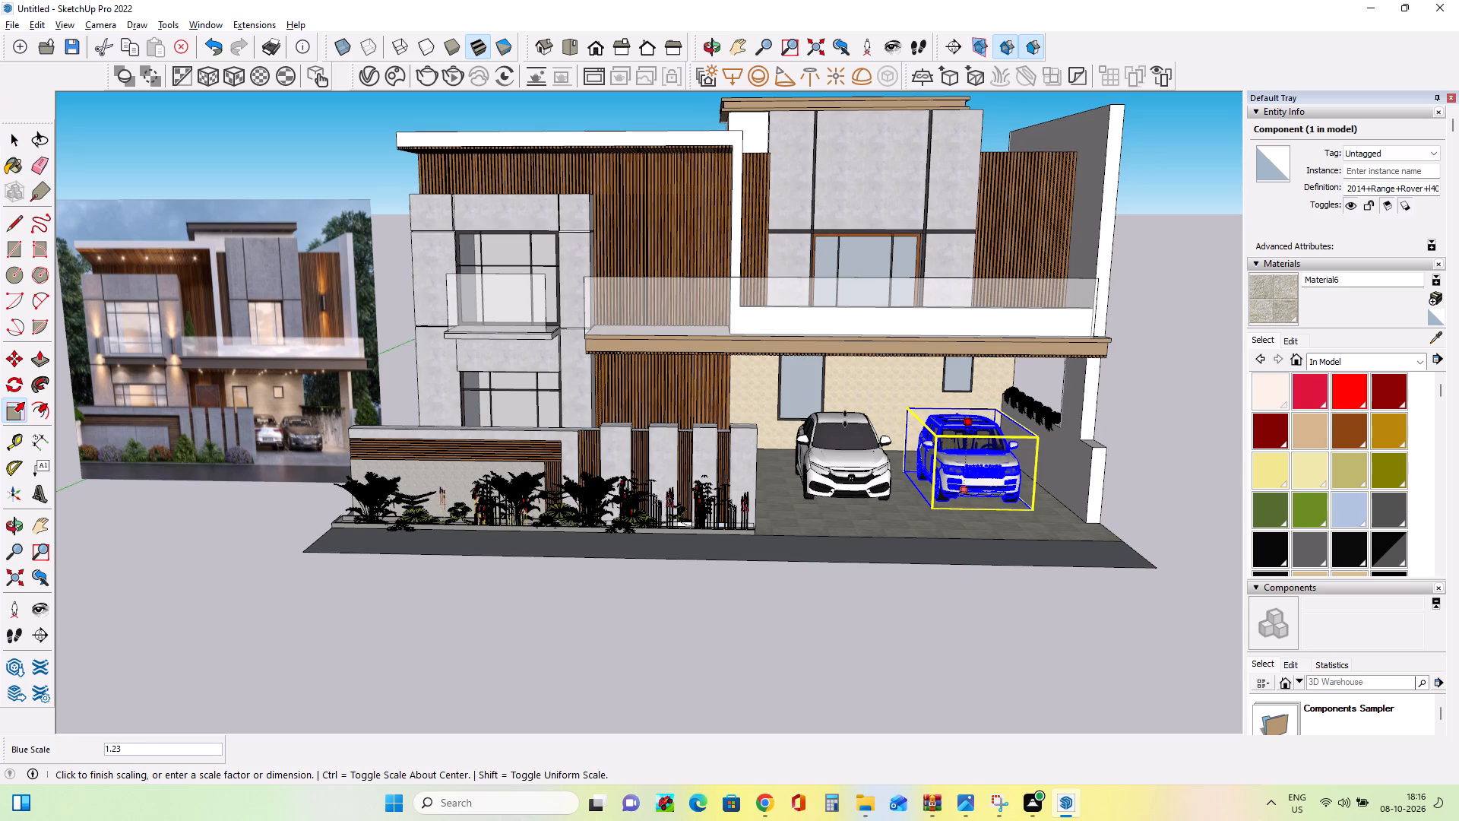
pyautogui.click(844, 418)
pyautogui.moveTo(865, 600); pyautogui.dragTo(800, 585, button='middle')
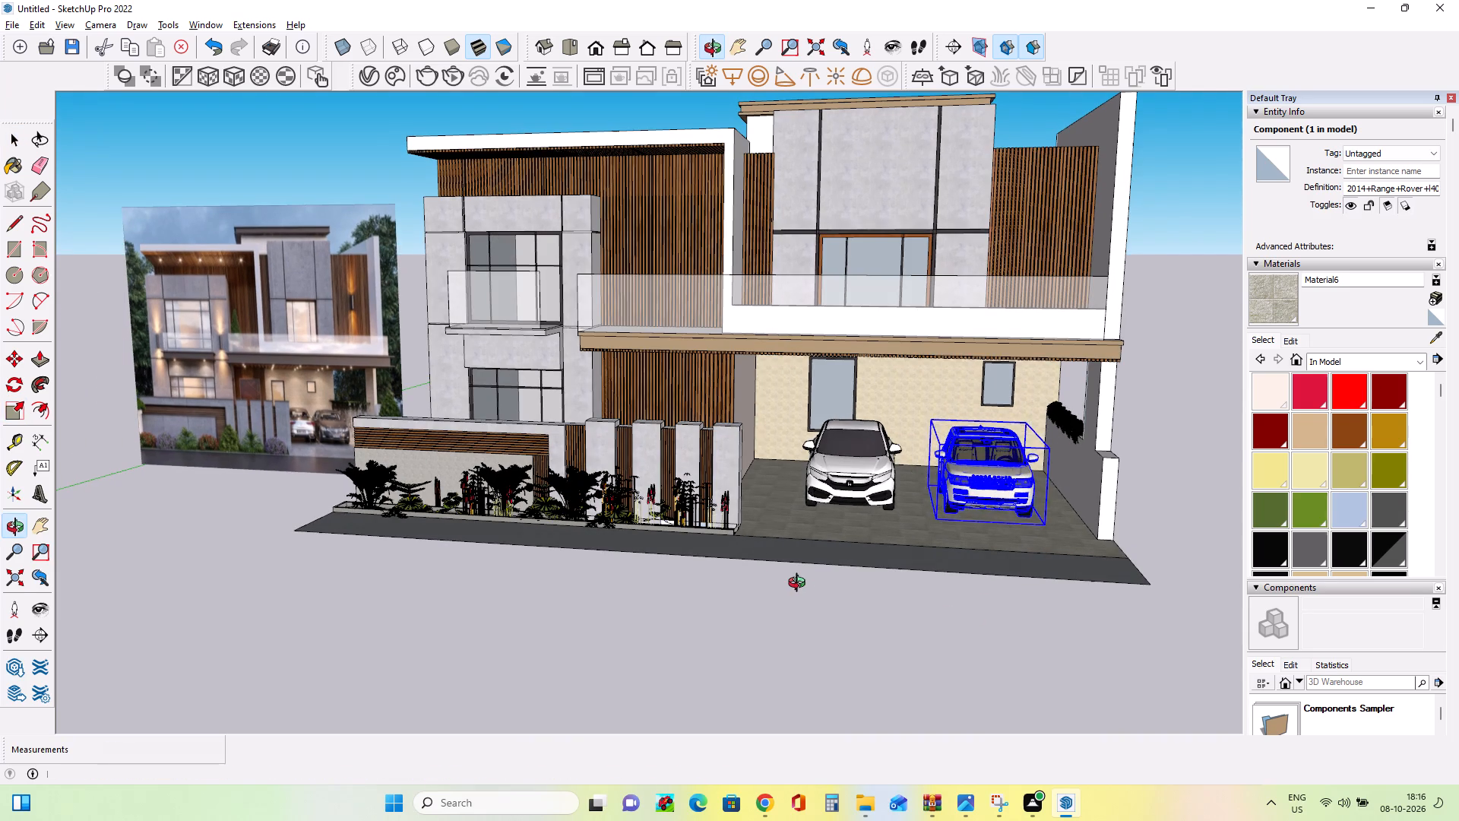
pyautogui.click(8, 138)
pyautogui.click(177, 601)
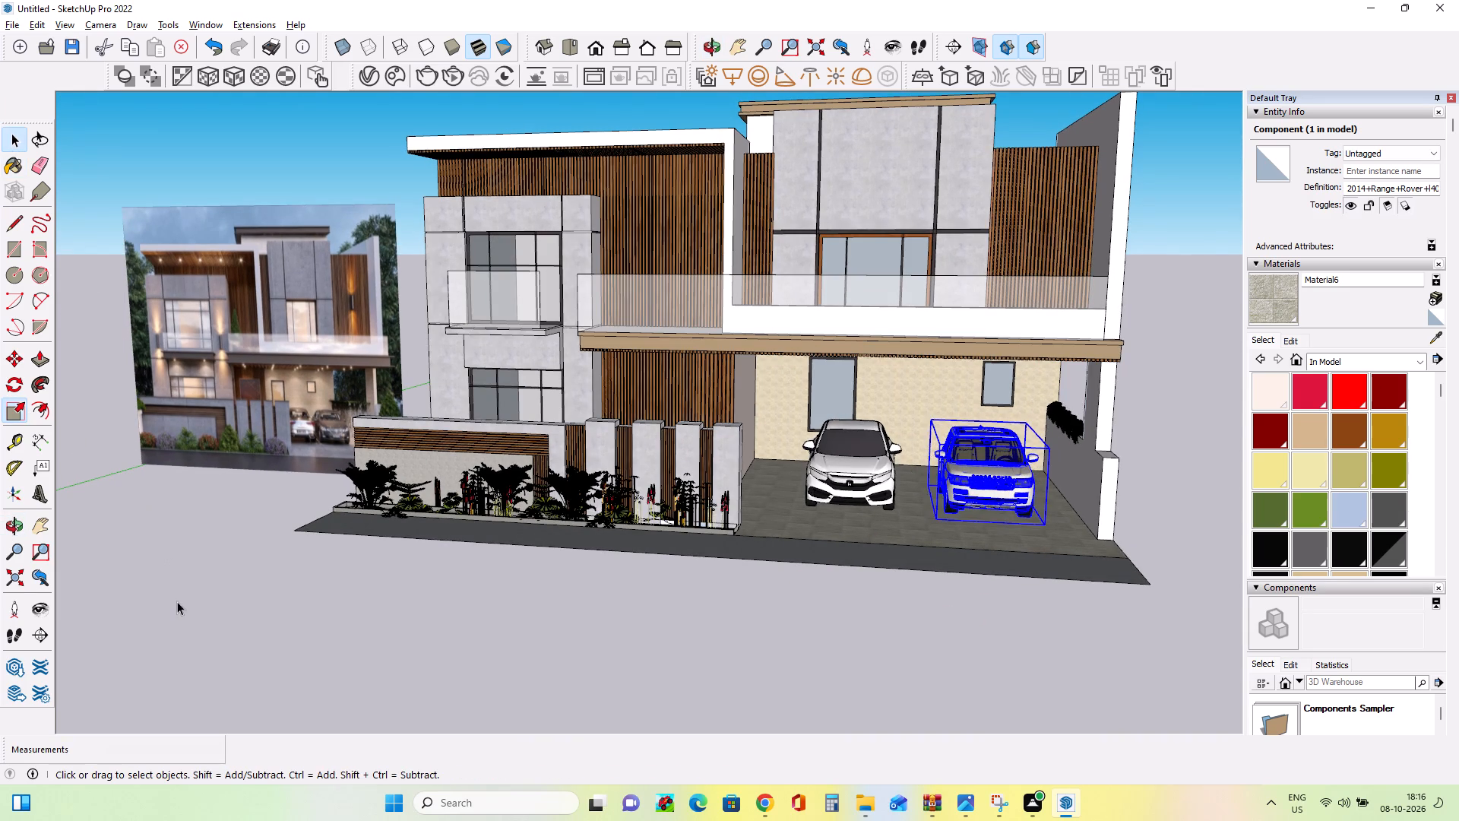
# Inspect the house front, planter wall and both cars from several angles against the reference image.
pyautogui.moveTo(198, 593); pyautogui.dragTo(266, 643, button='middle')
pyautogui.scroll(-1, 198, 593)
pyautogui.scroll(3, 274, 442)
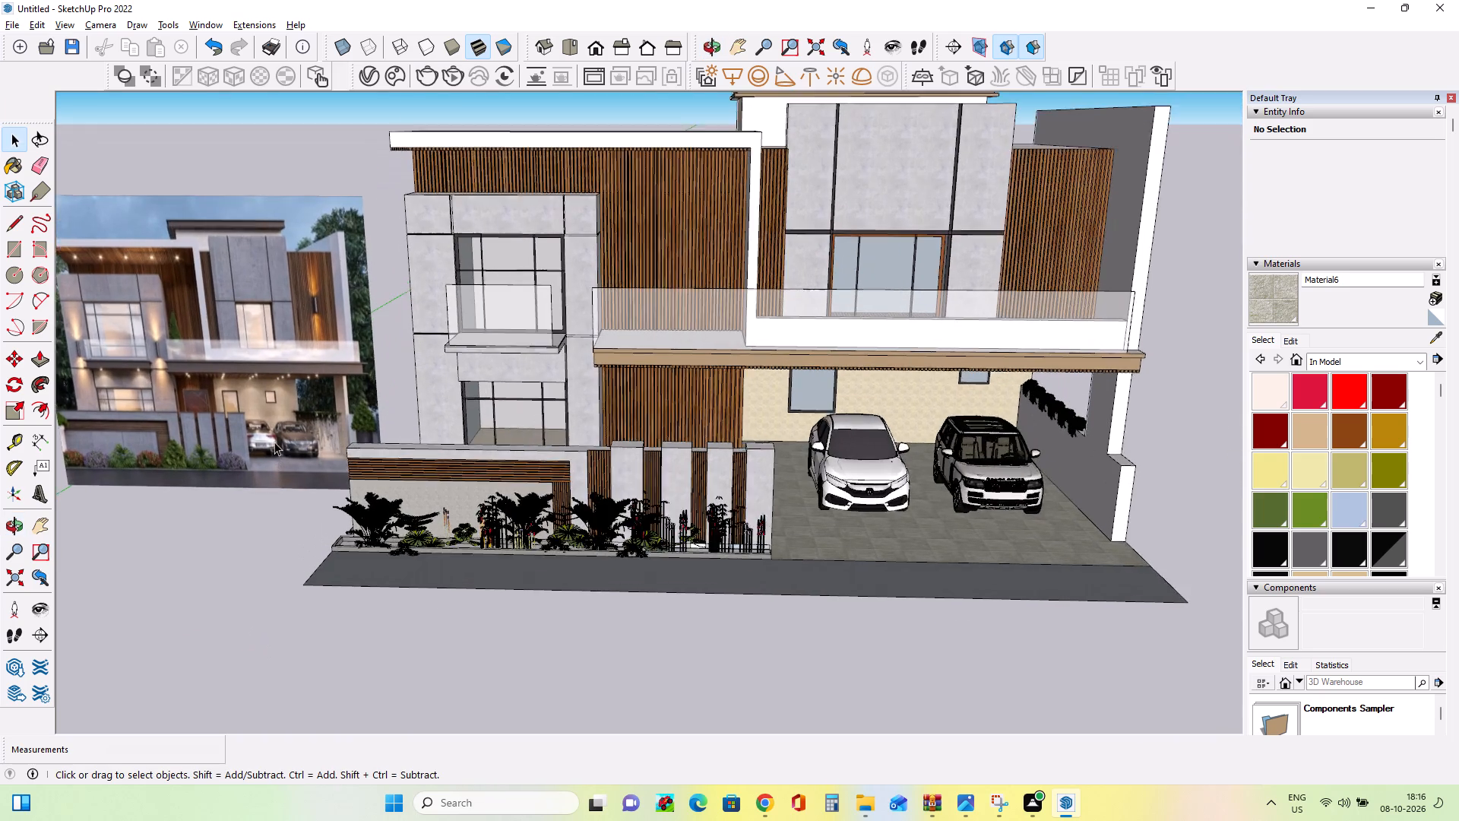
pyautogui.scroll(3, 274, 442)
pyautogui.scroll(-7, 274, 442)
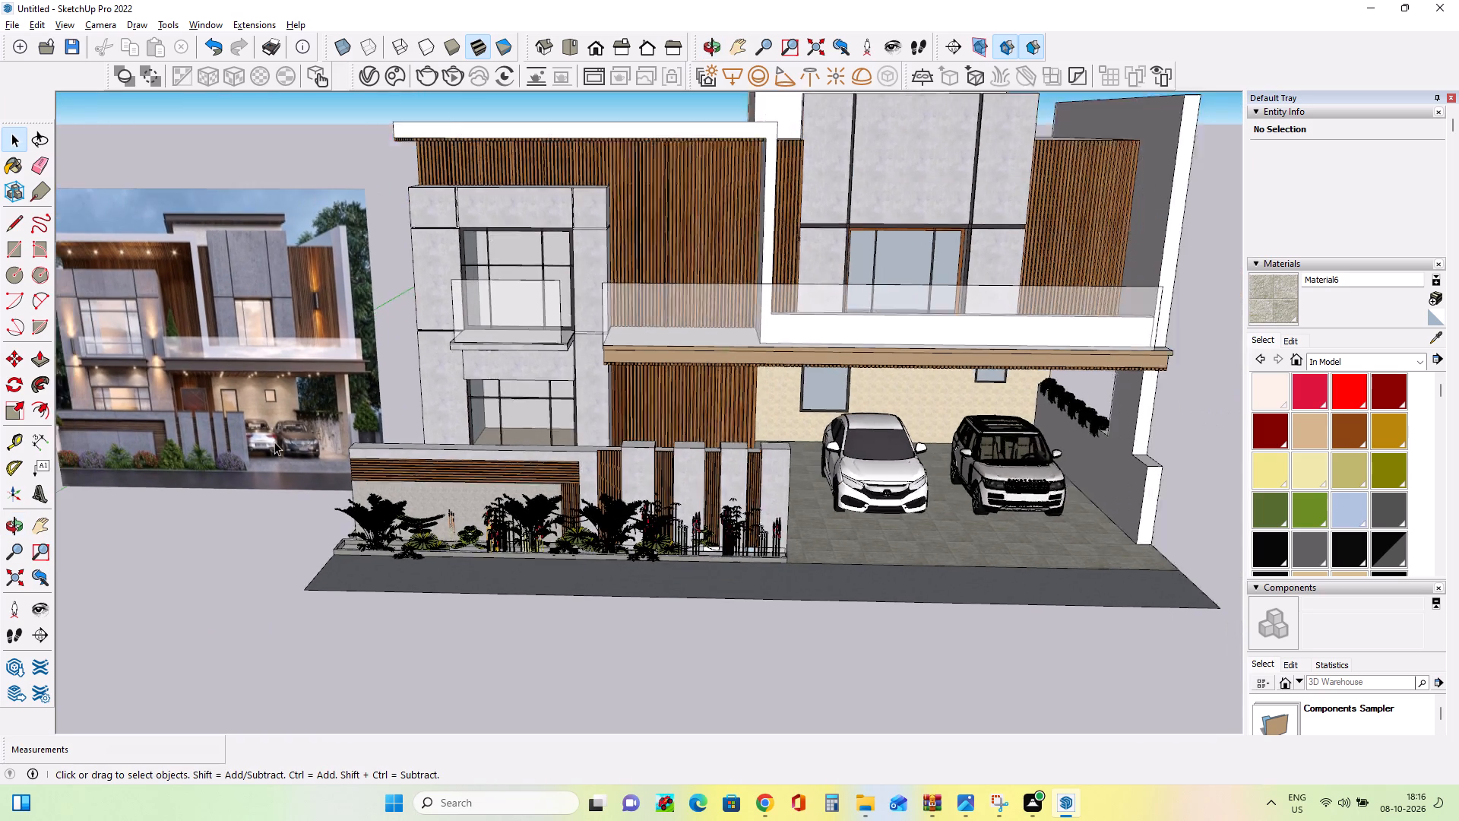
pyautogui.scroll(-3, 274, 442)
pyautogui.moveTo(512, 544); pyautogui.dragTo(488, 544, button='middle')
pyautogui.moveTo(490, 534); pyautogui.dragTo(502, 502, button='middle')
pyautogui.click(46, 530)
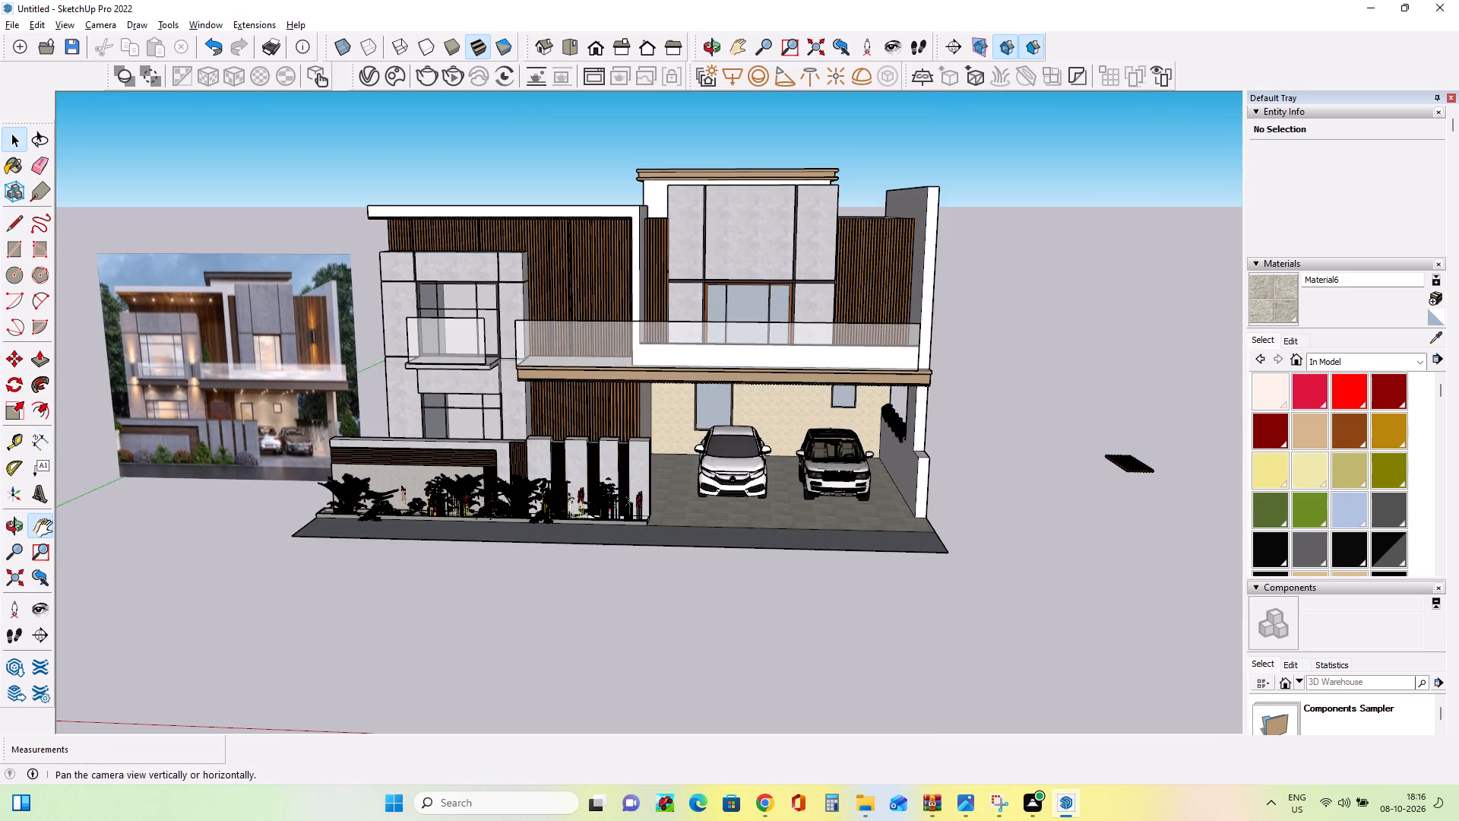
pyautogui.moveTo(453, 488); pyautogui.dragTo(452, 531)
pyautogui.moveTo(596, 558); pyautogui.dragTo(600, 550, button='middle')
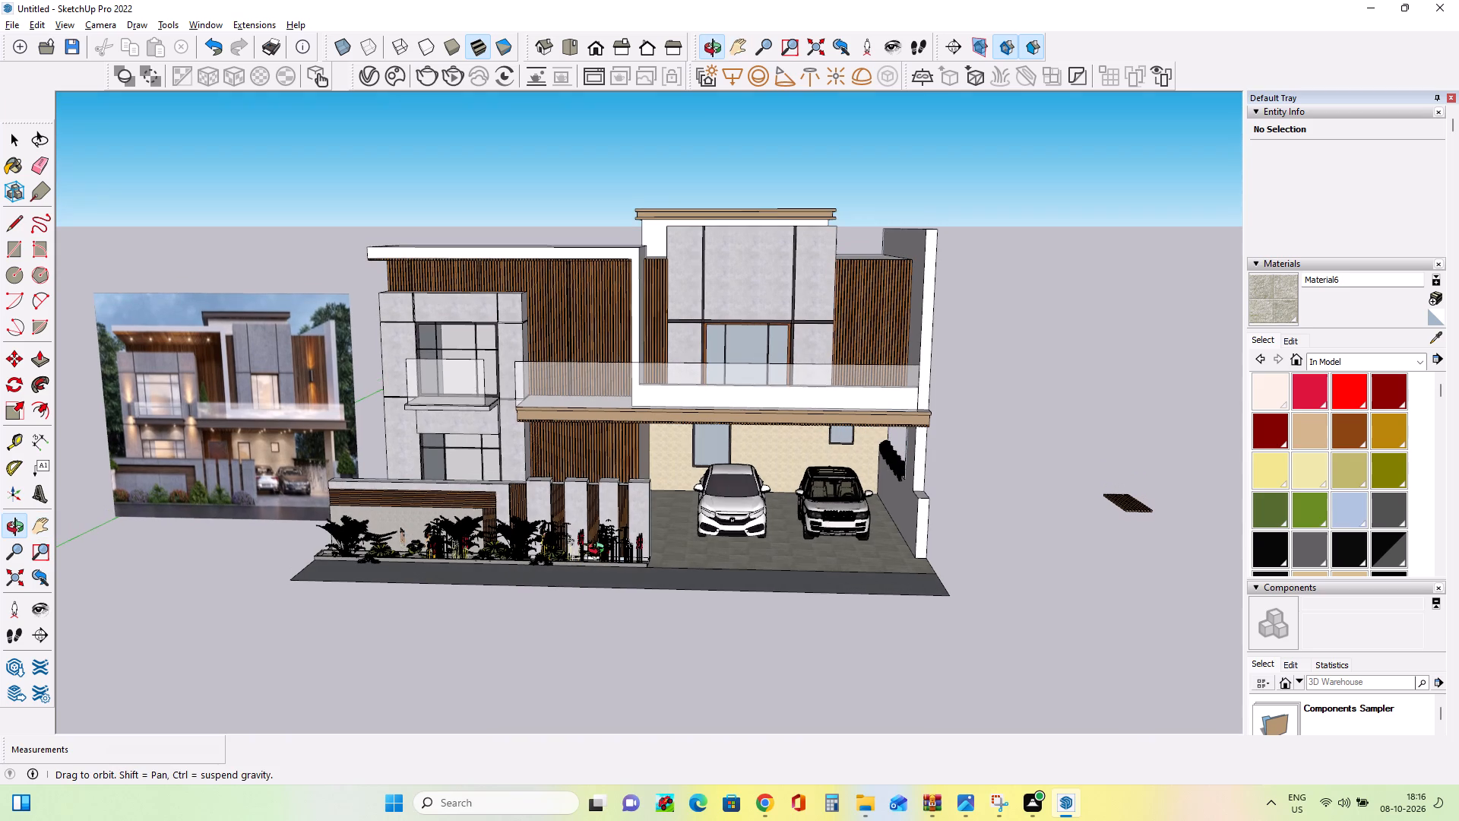
pyautogui.moveTo(600, 550); pyautogui.dragTo(603, 544, button='middle')
pyautogui.scroll(2, 611, 503)
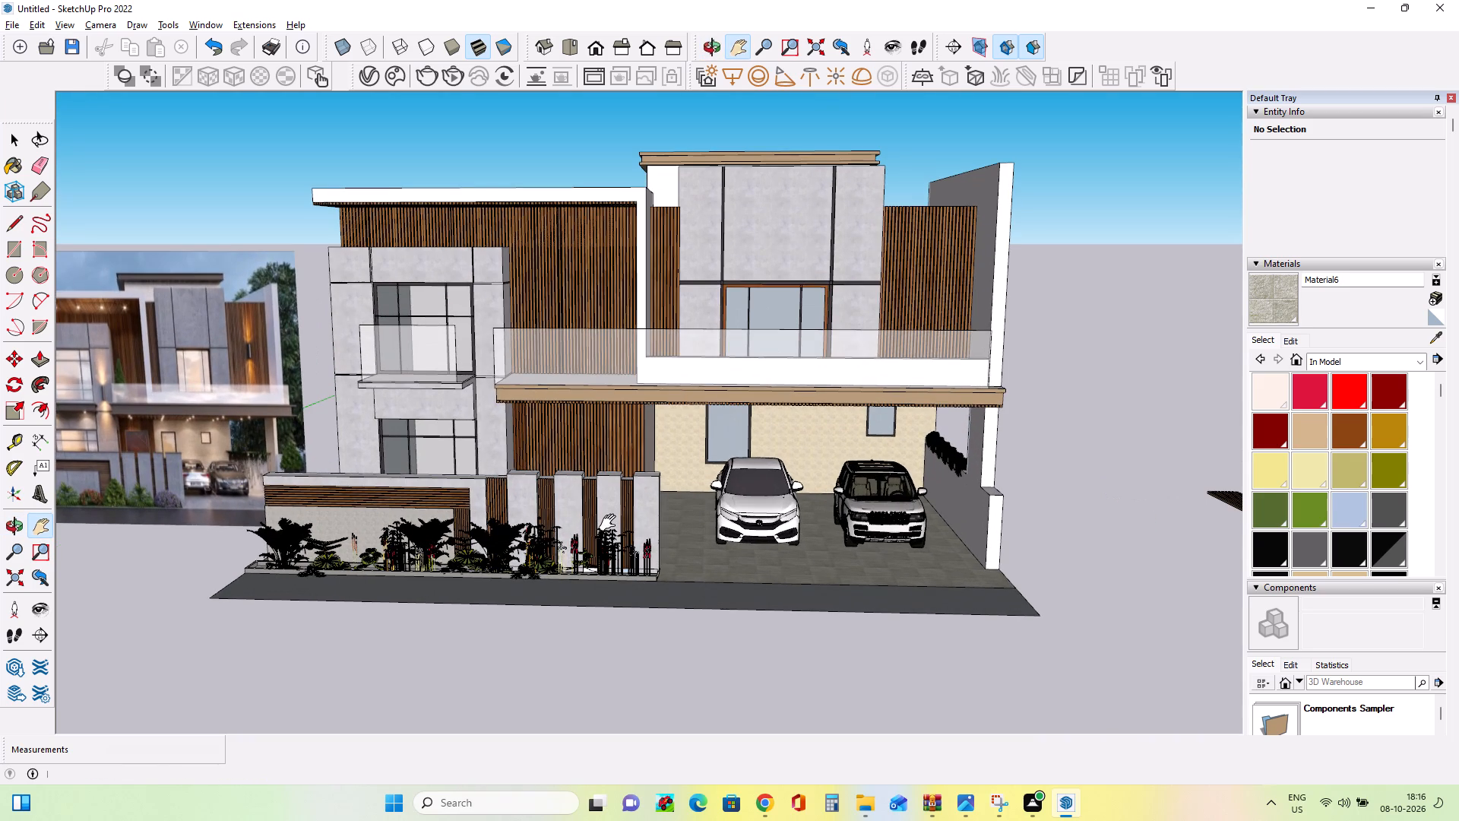
pyautogui.moveTo(611, 524); pyautogui.dragTo(593, 464, button='middle')
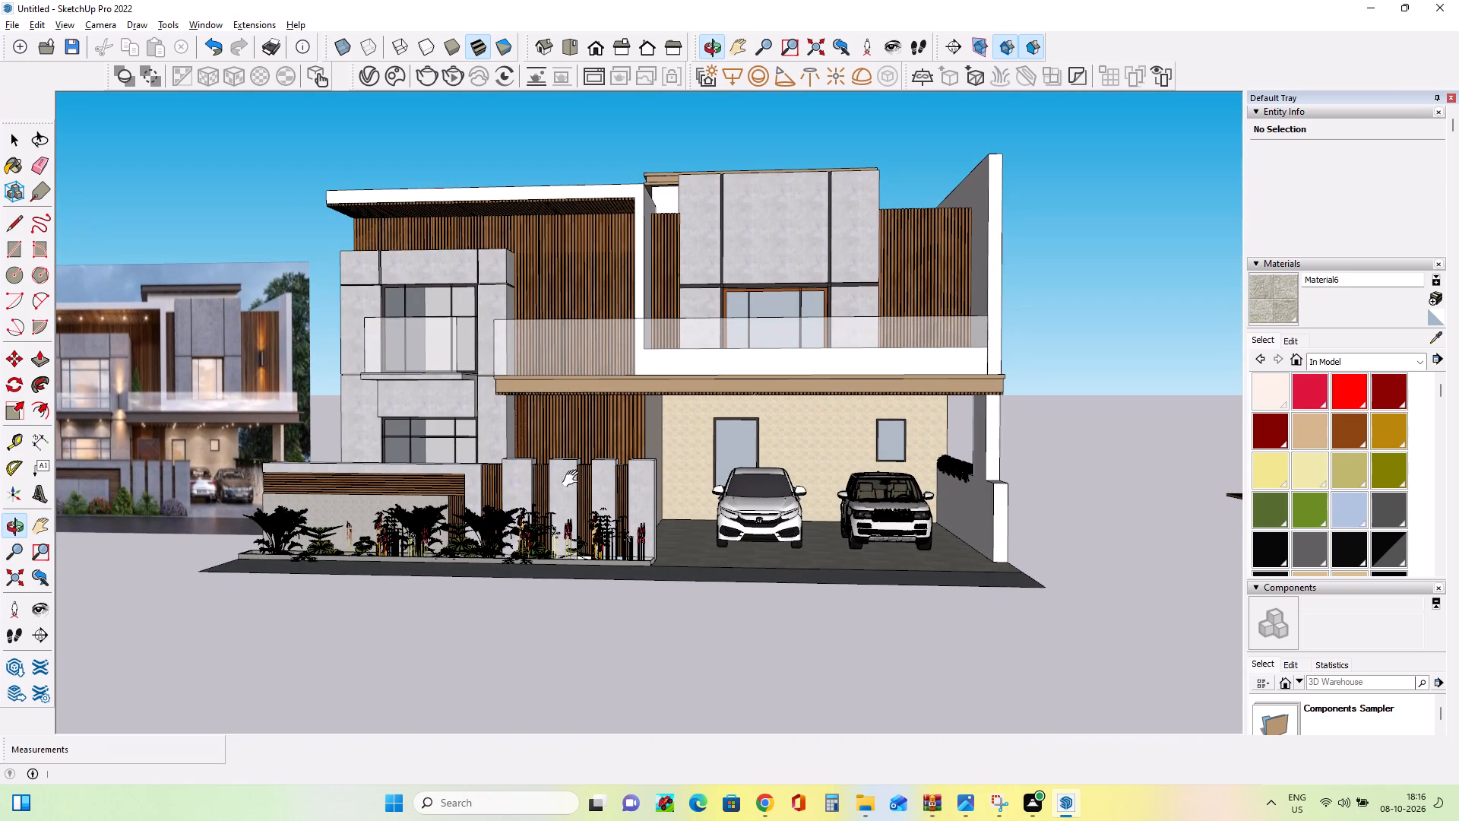
pyautogui.moveTo(460, 555); pyautogui.dragTo(458, 618)
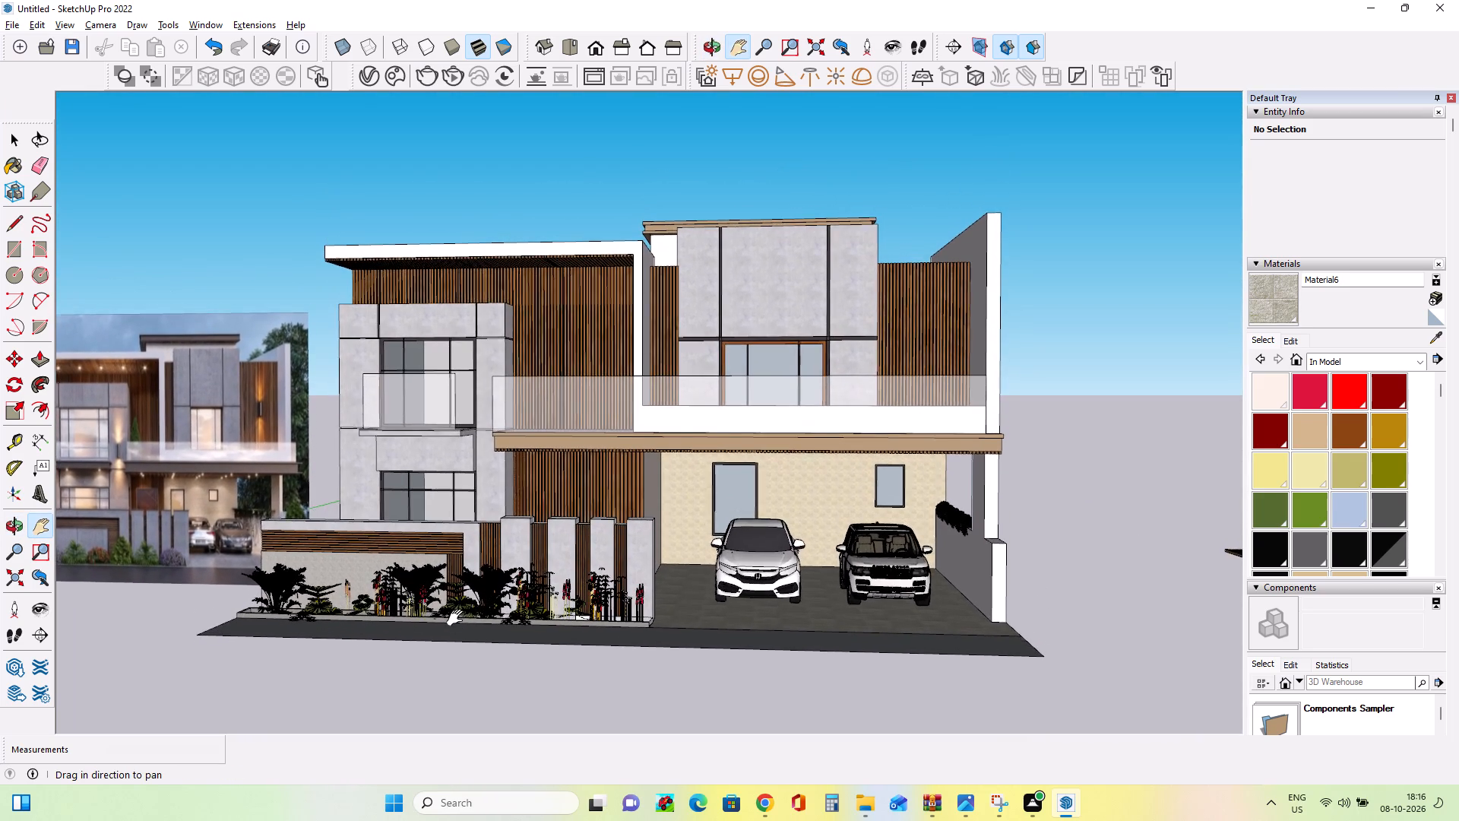
pyautogui.moveTo(458, 618); pyautogui.dragTo(453, 653)
pyautogui.scroll(3, 460, 631)
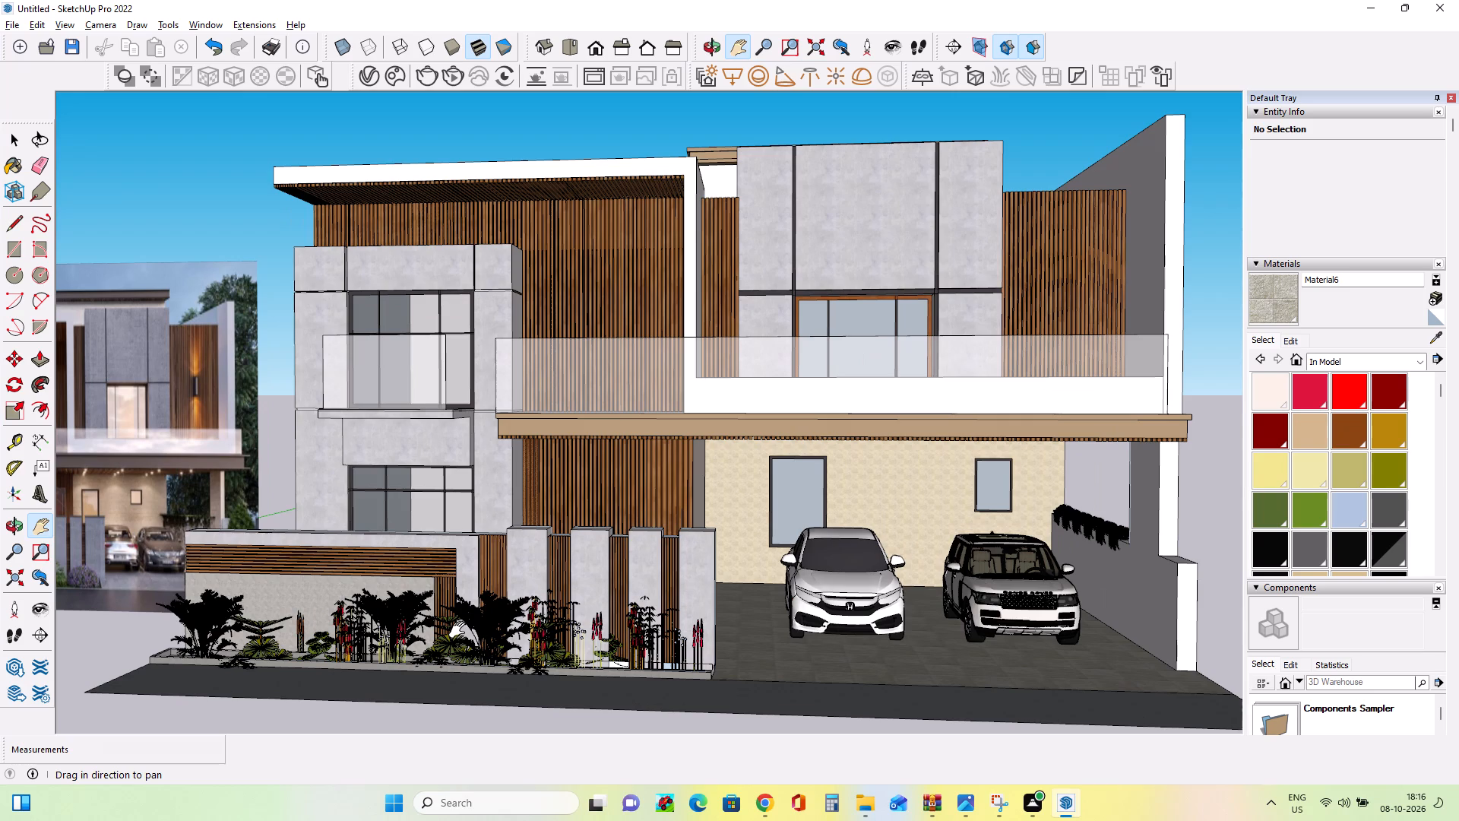
pyautogui.moveTo(460, 625); pyautogui.dragTo(467, 611, button='middle')
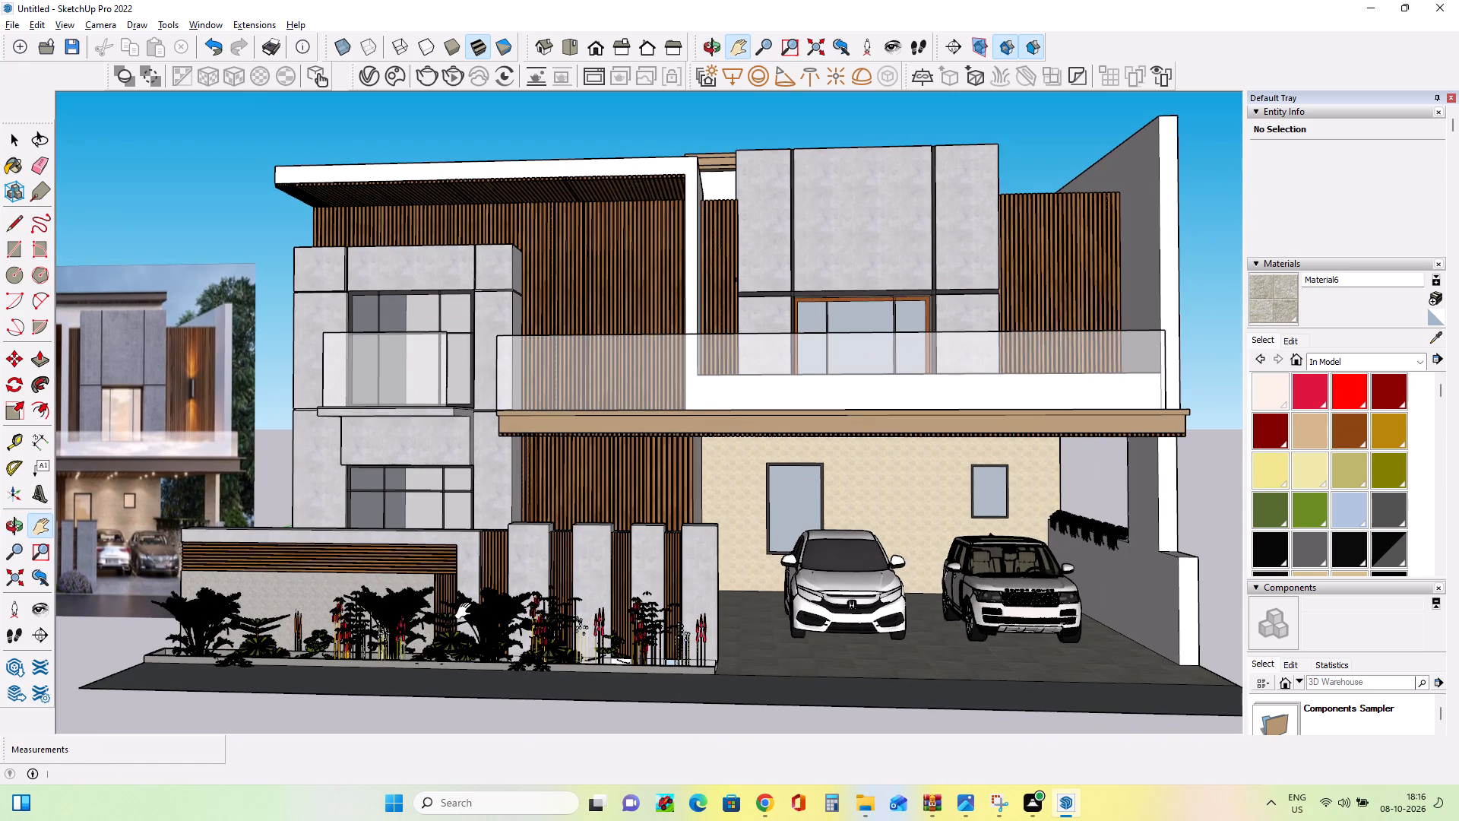
# Delete the reference image standing beside the house.
pyautogui.click(17, 136)
pyautogui.click(233, 408)
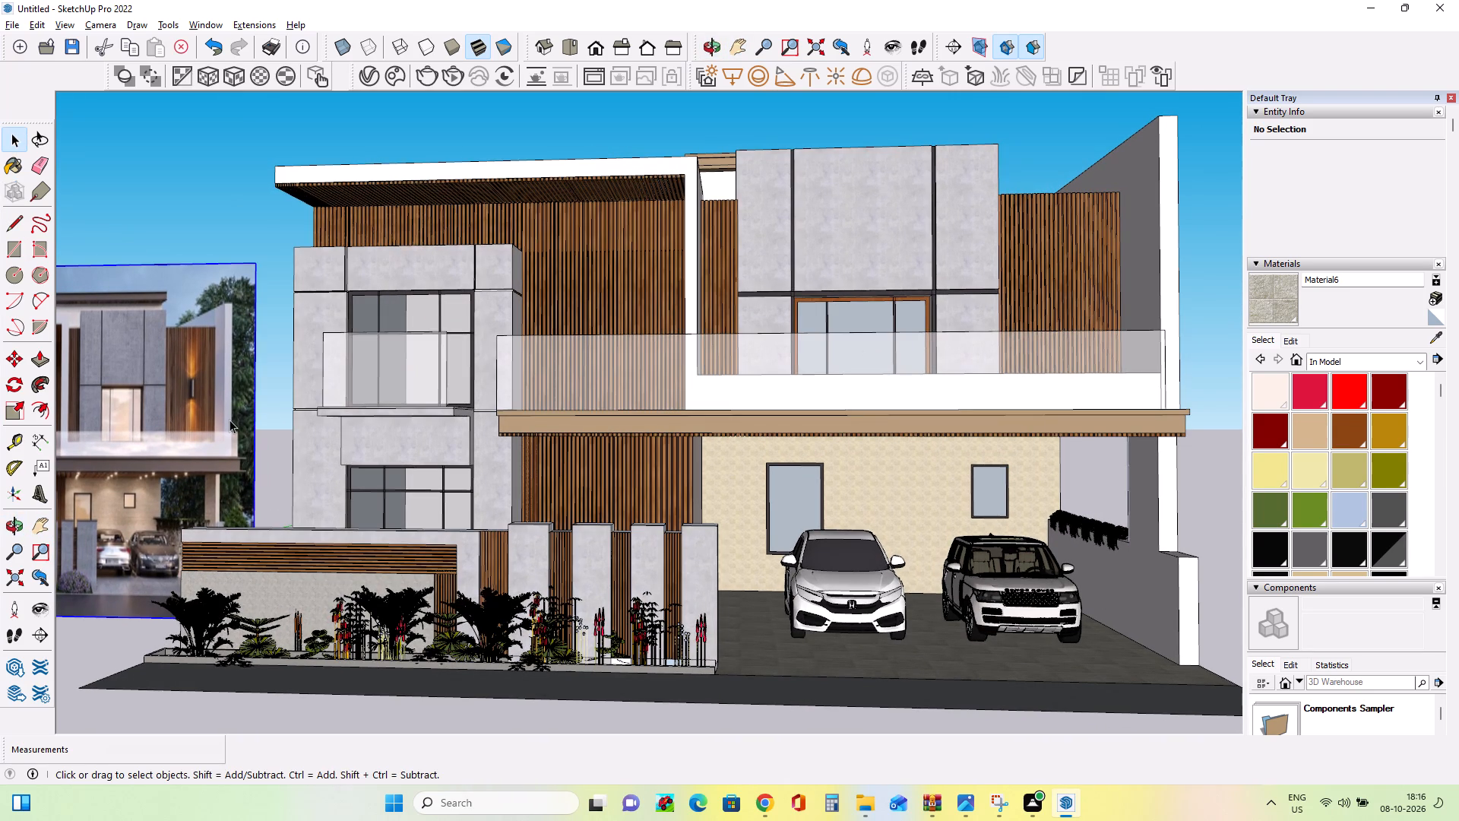
pyautogui.press('Delete')
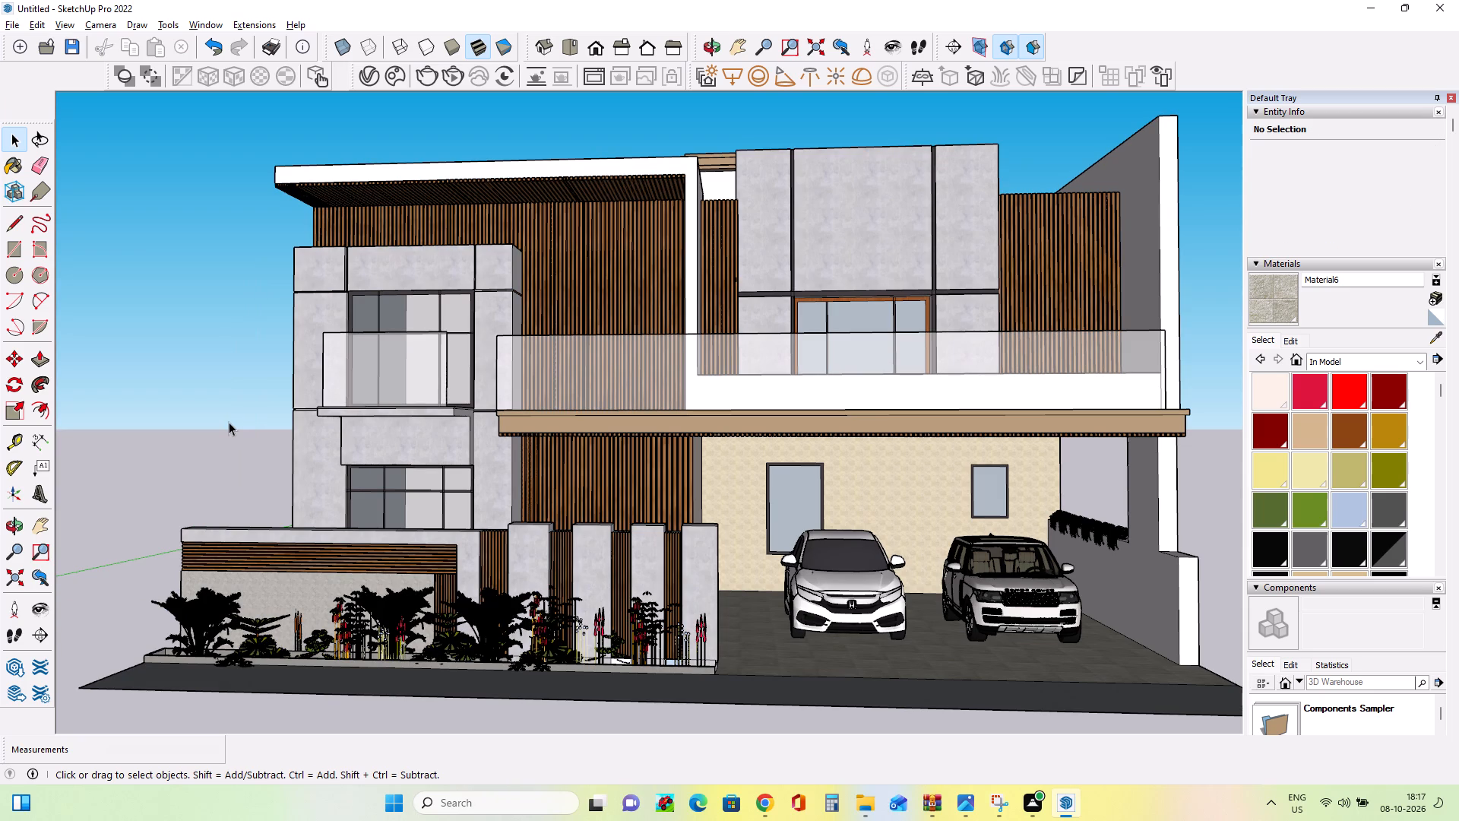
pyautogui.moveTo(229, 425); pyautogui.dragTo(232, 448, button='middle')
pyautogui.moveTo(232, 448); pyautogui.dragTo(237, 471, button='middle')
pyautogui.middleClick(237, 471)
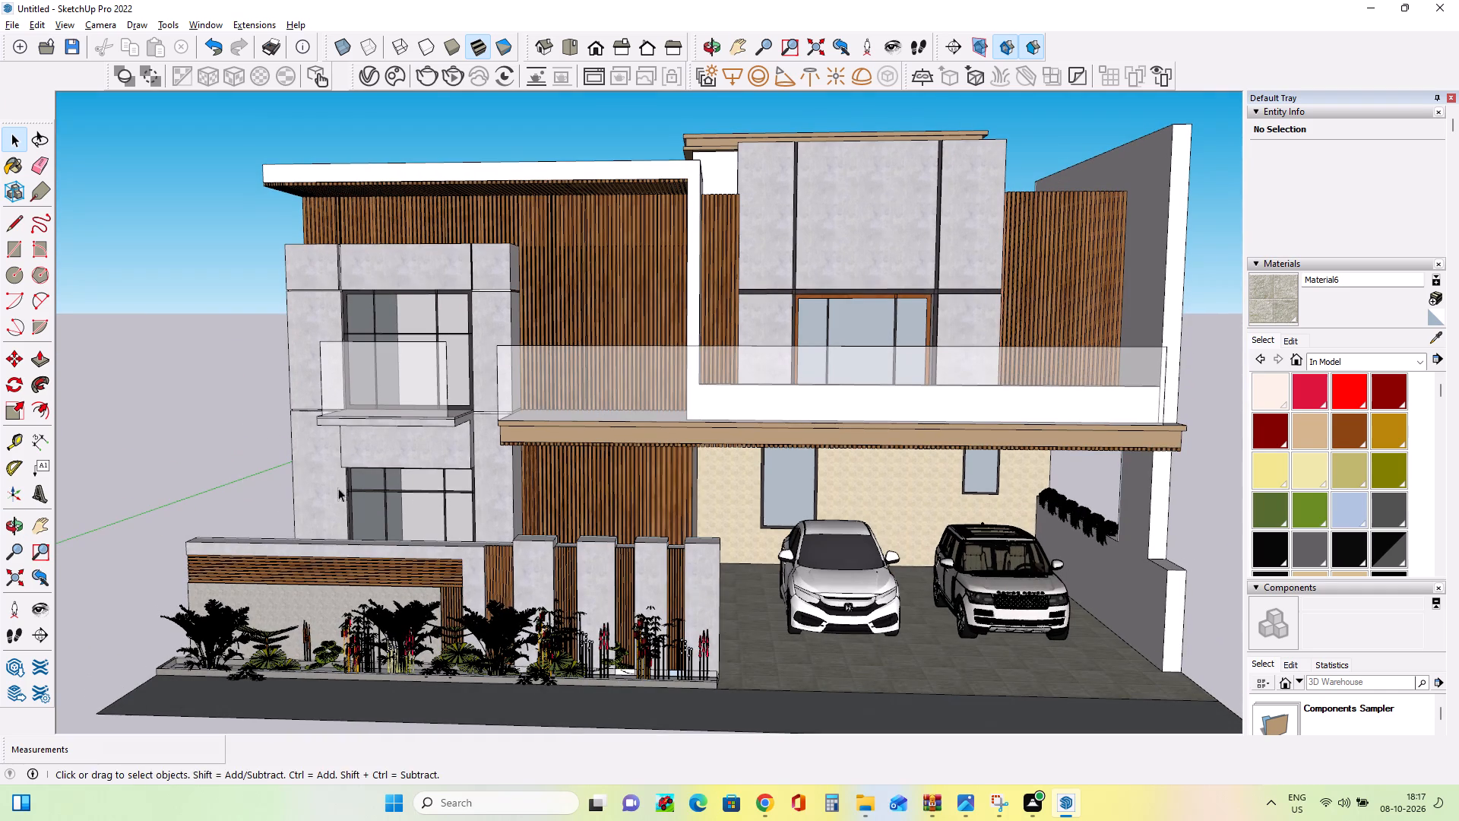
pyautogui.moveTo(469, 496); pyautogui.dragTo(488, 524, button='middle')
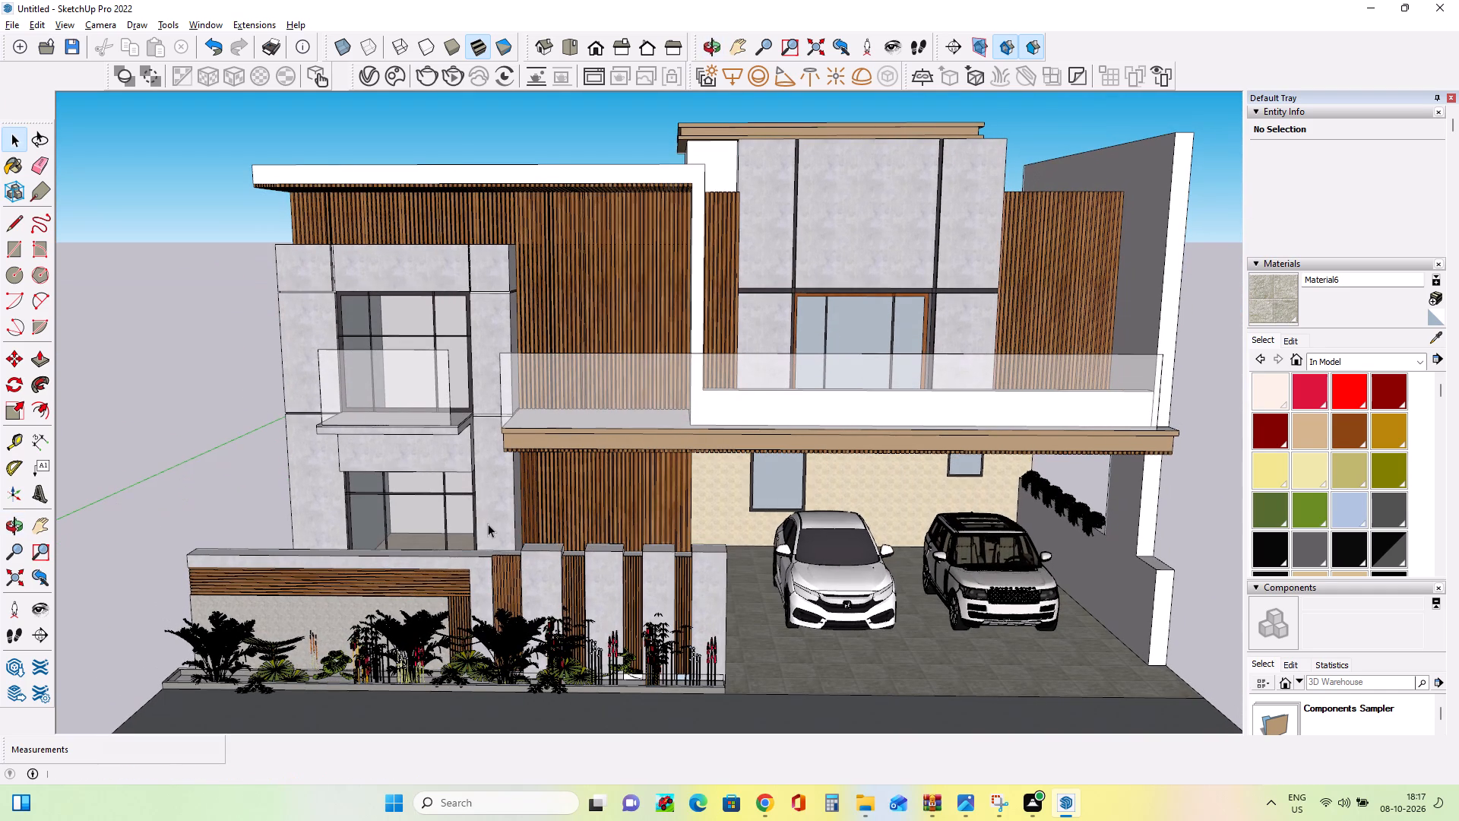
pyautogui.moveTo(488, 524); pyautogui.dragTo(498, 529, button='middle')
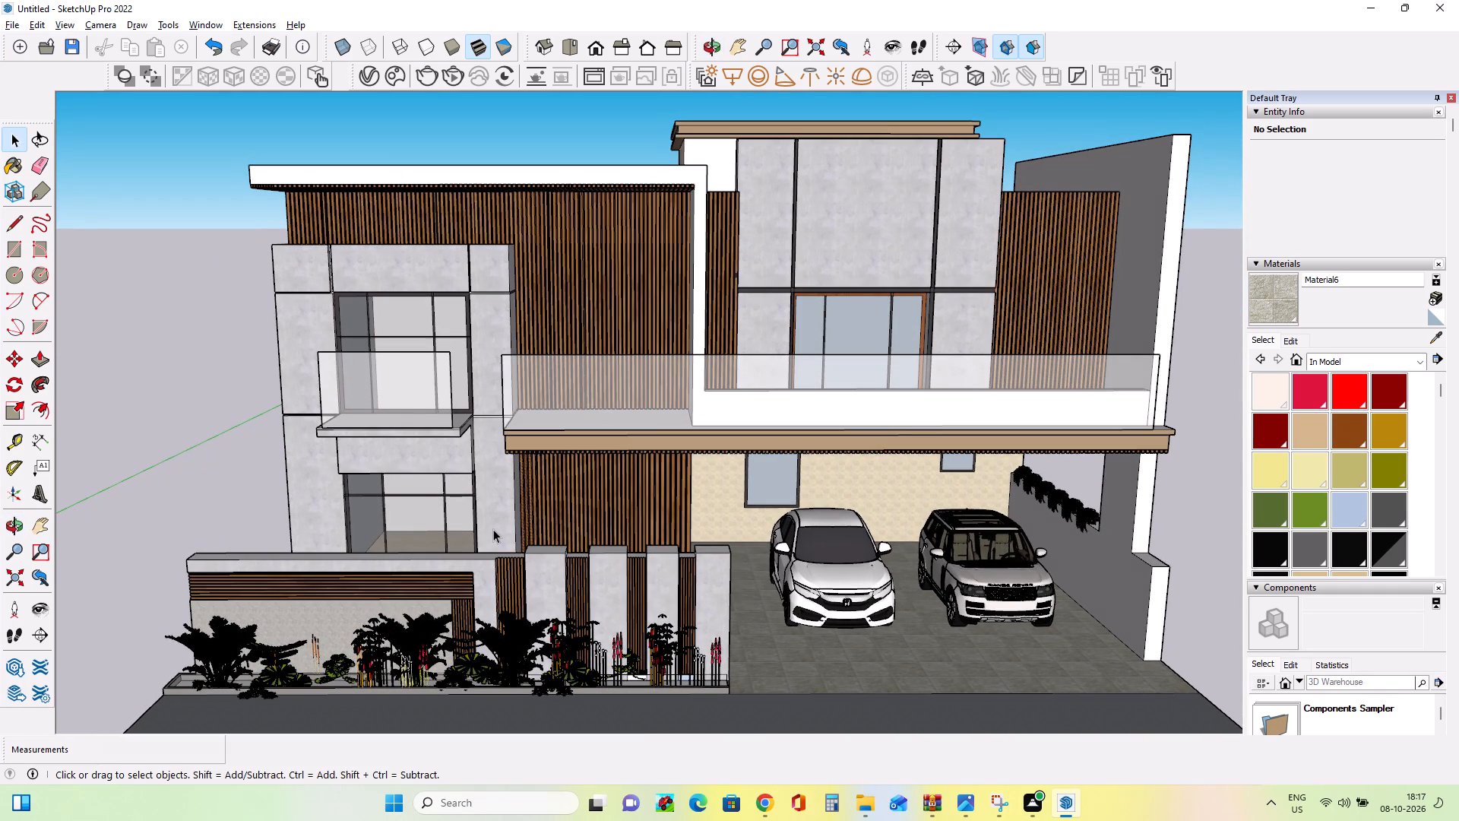
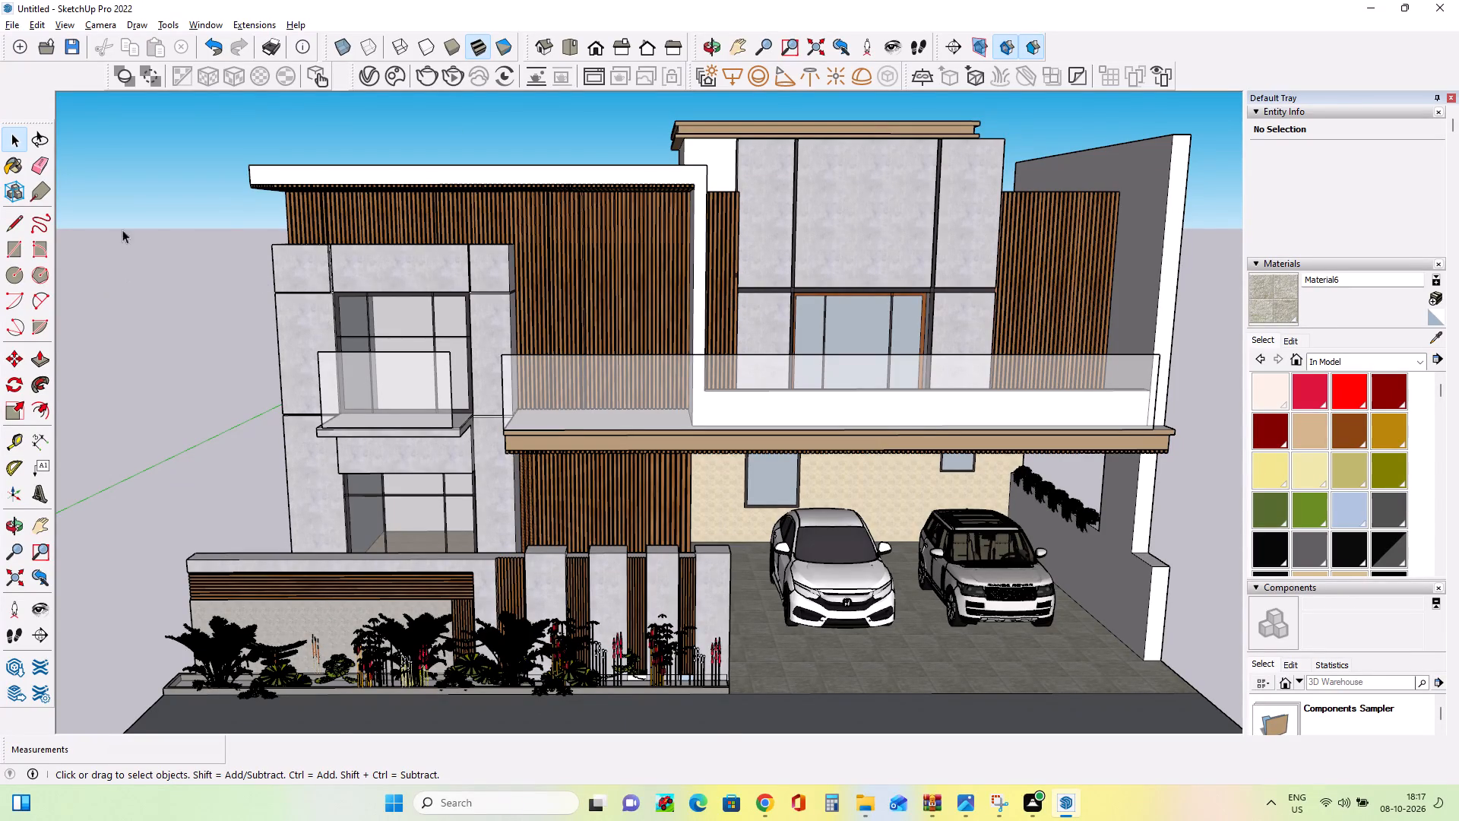
pyautogui.click(16, 23)
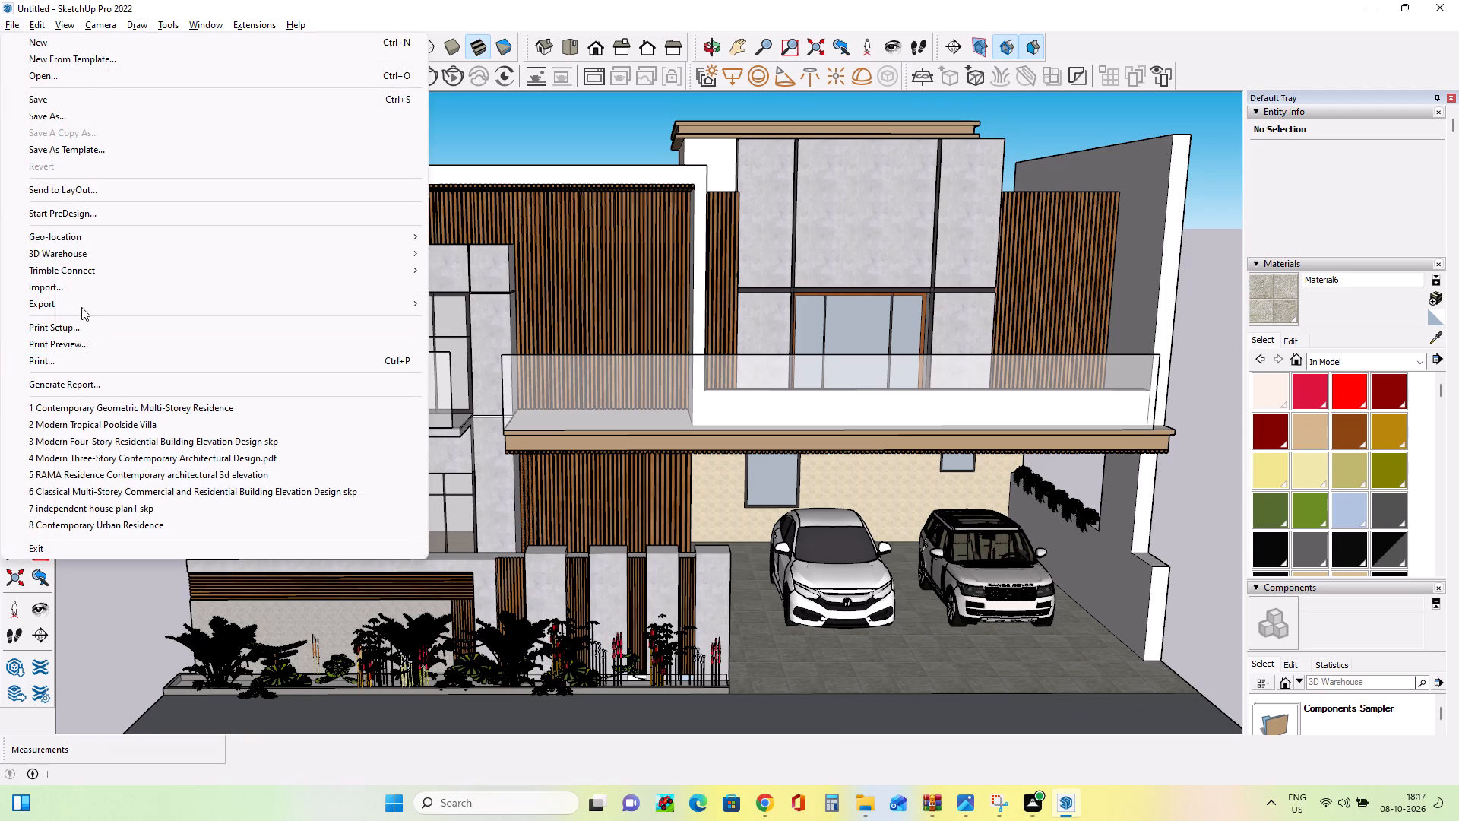
pyautogui.click(84, 282)
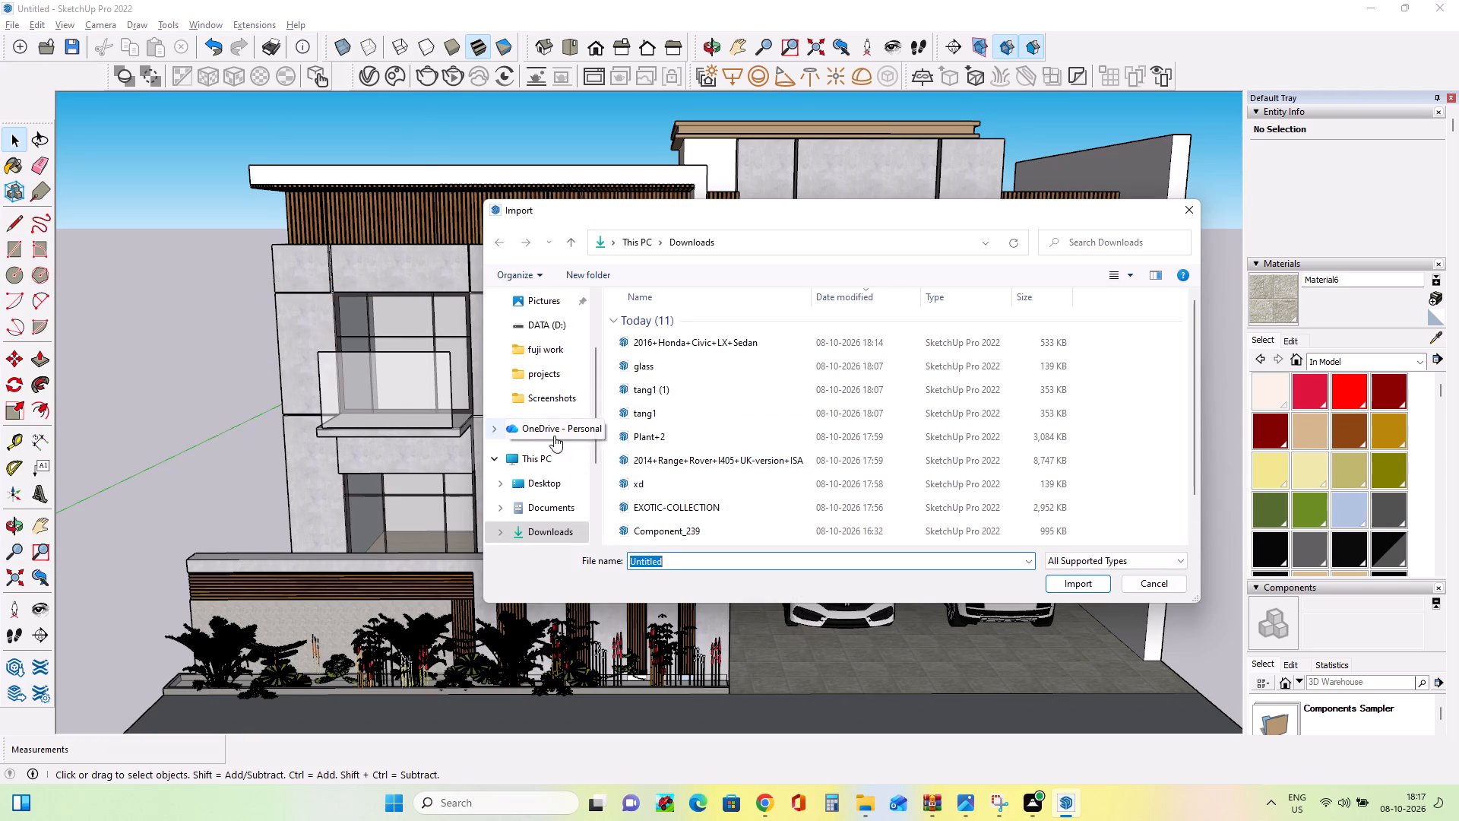
pyautogui.click(551, 480)
pyautogui.click(691, 450)
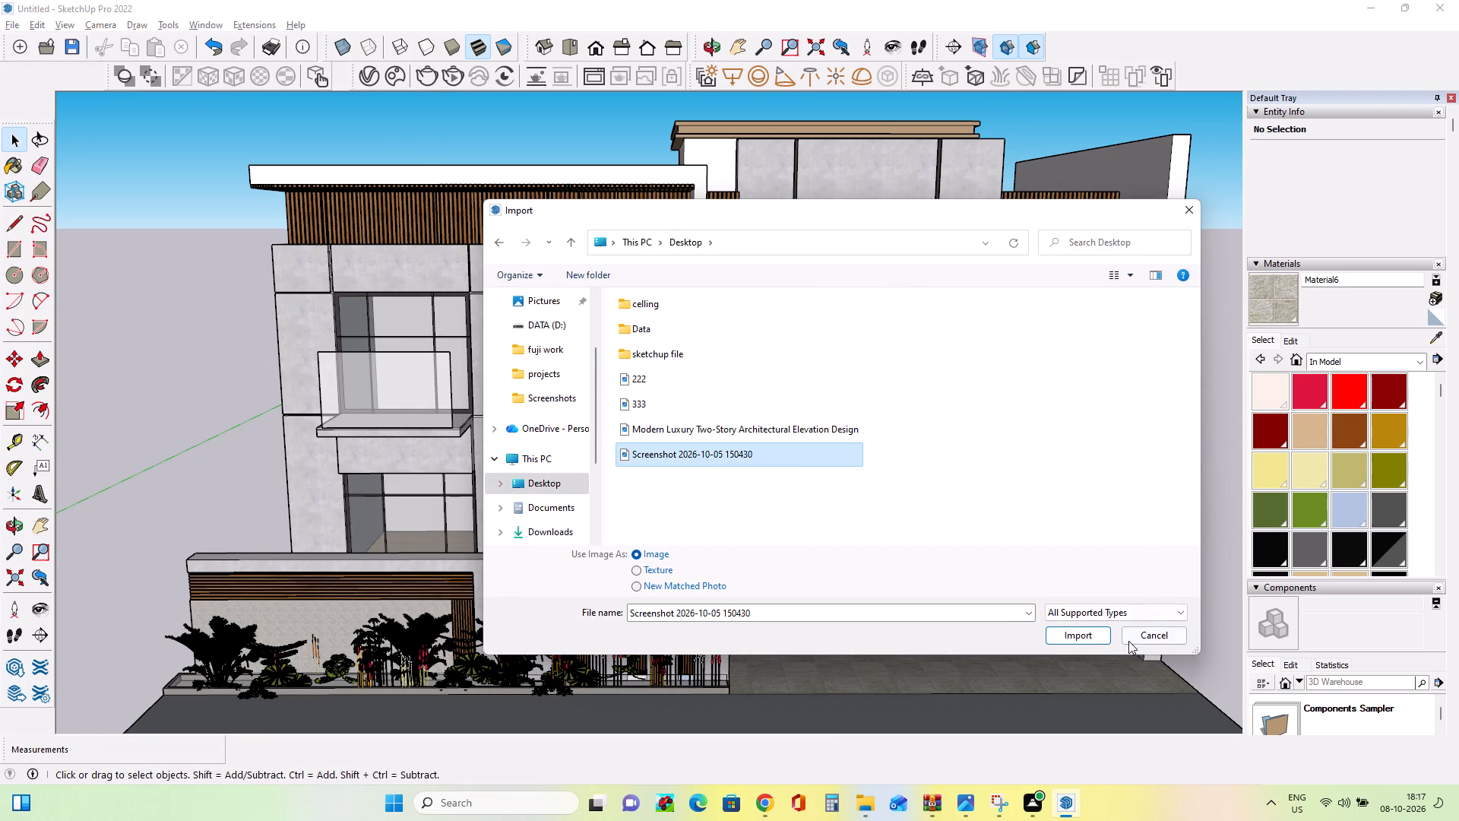
pyautogui.click(1076, 639)
pyautogui.scroll(-7, 939, 515)
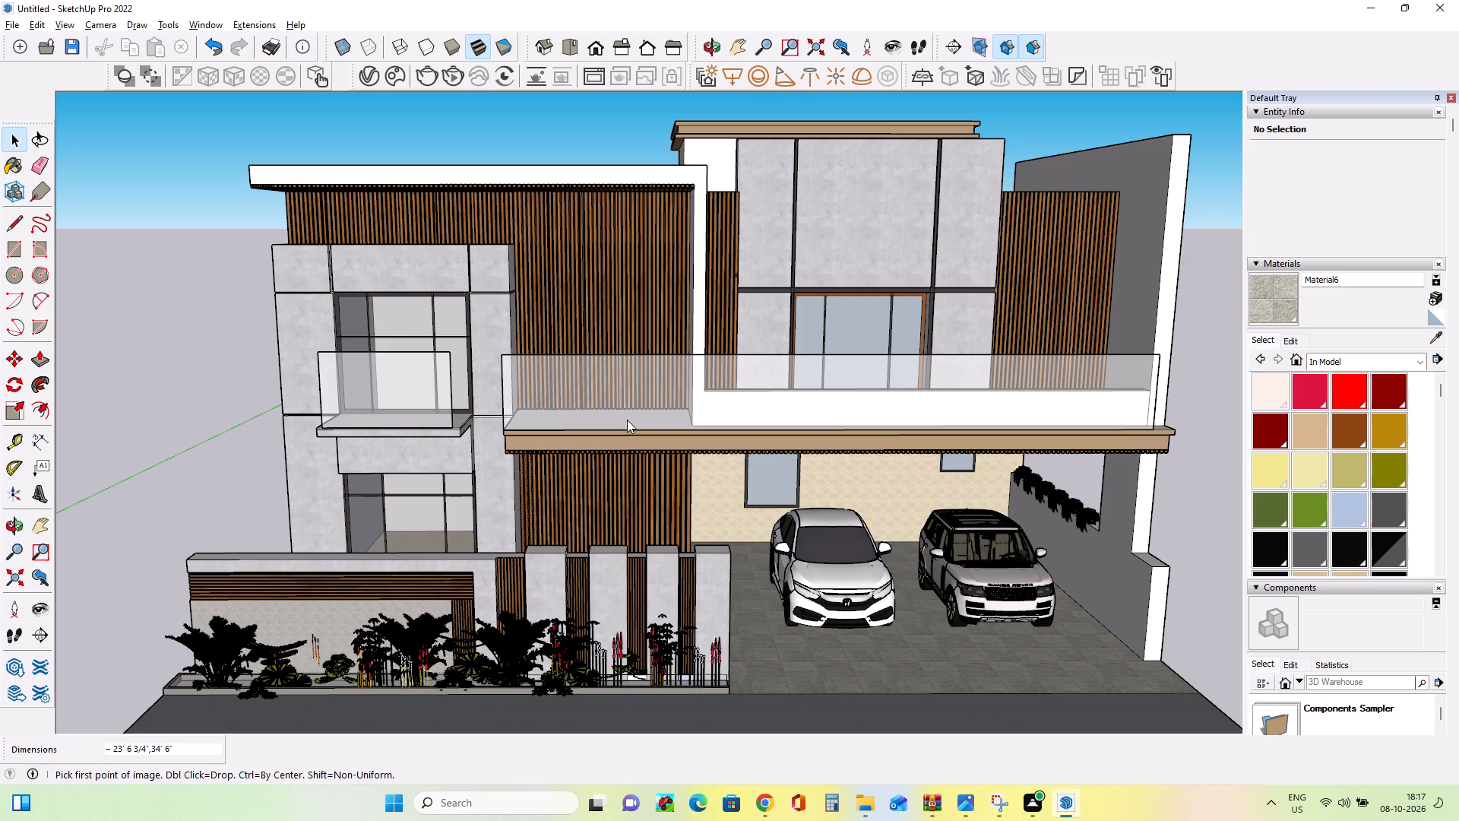
pyautogui.scroll(-8, 646, 366)
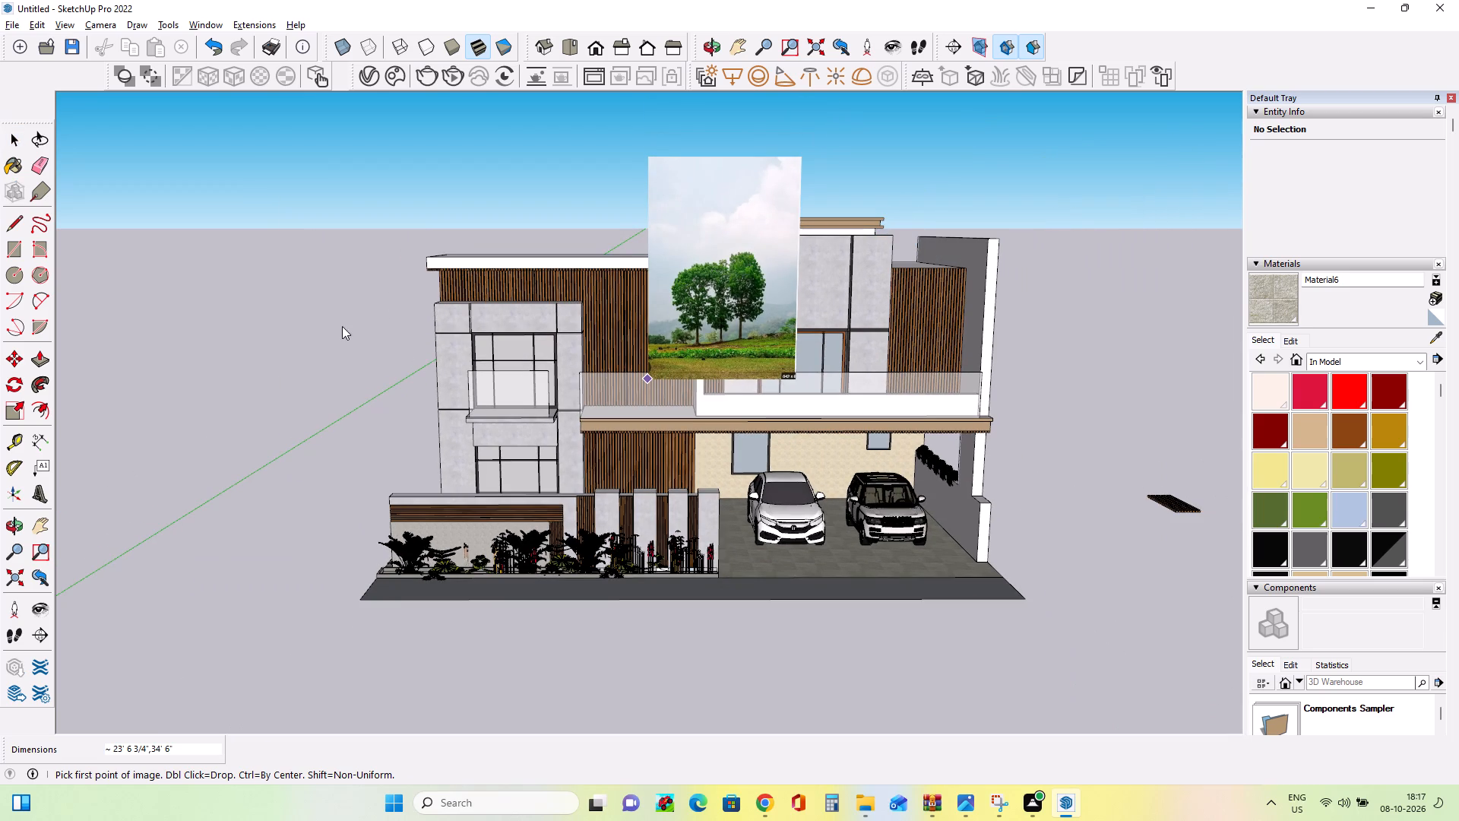
pyautogui.click(277, 313)
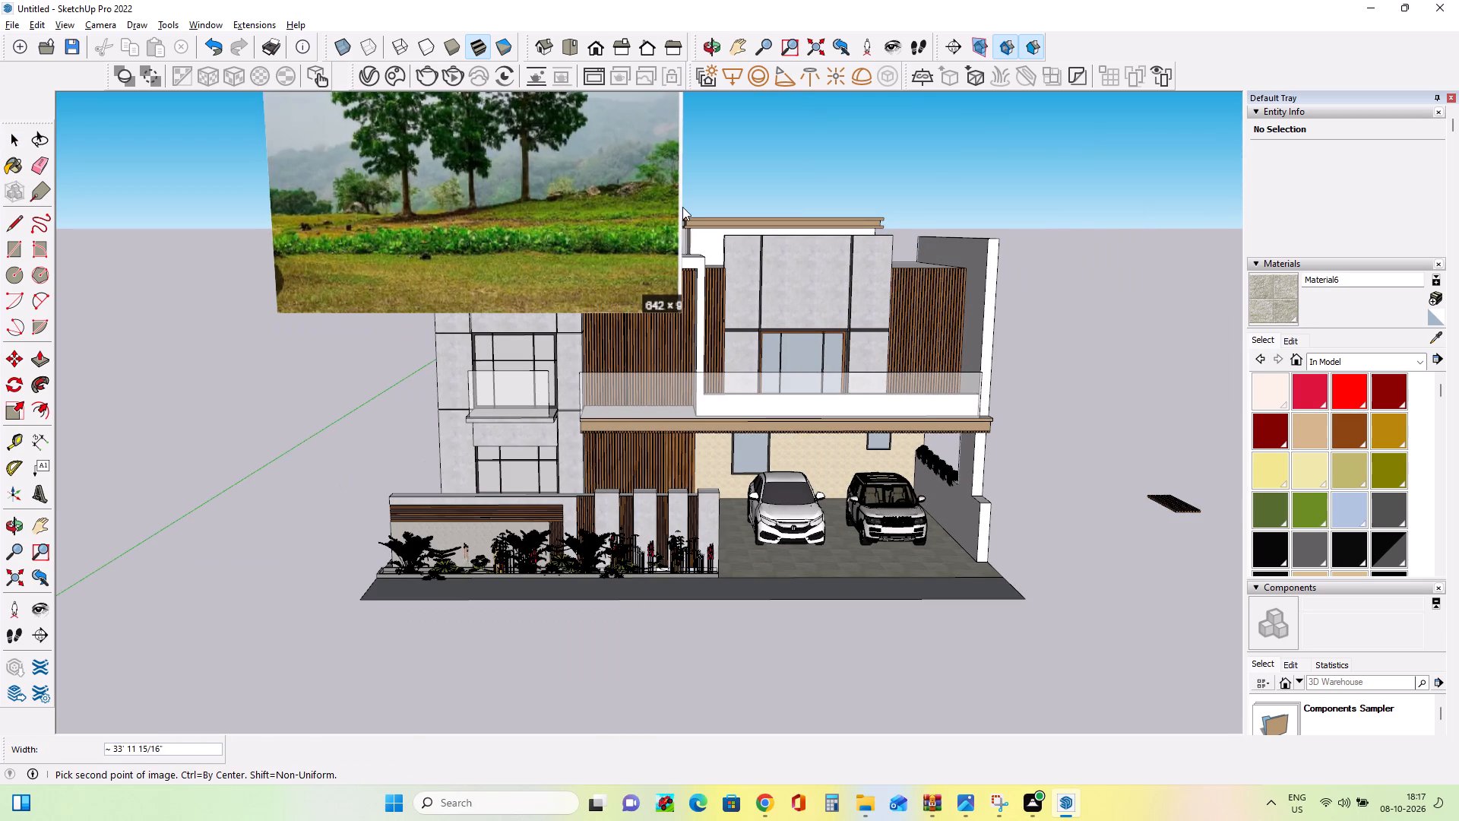
pyautogui.click(682, 207)
# Move the landscape image by its lower corners toward the back of the house, about 141' 5" and about 60' 9".
pyautogui.moveTo(753, 414); pyautogui.dragTo(578, 461, button='middle')
pyautogui.moveTo(530, 464); pyautogui.dragTo(263, 469, button='middle')
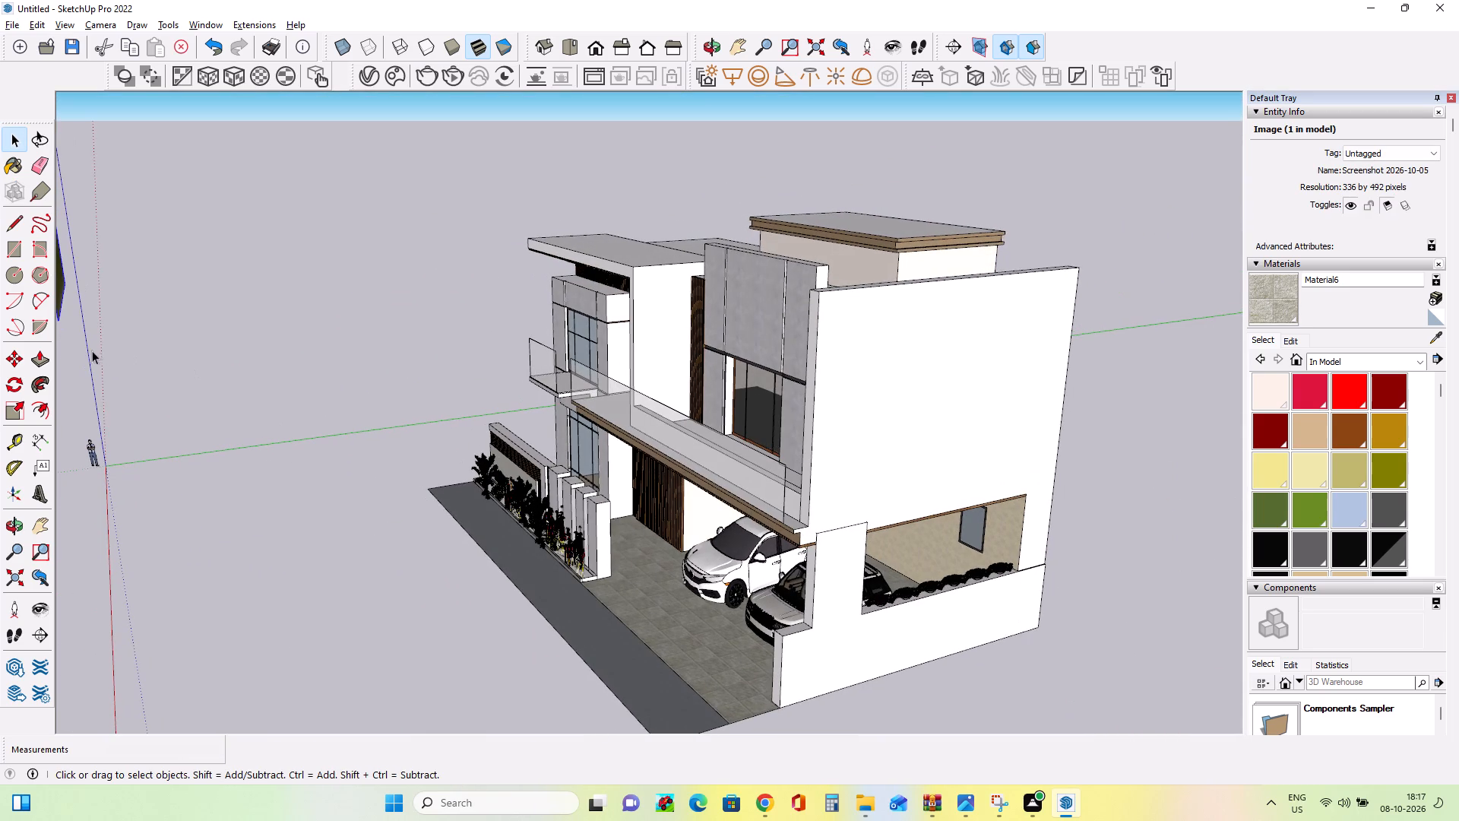
pyautogui.click(19, 362)
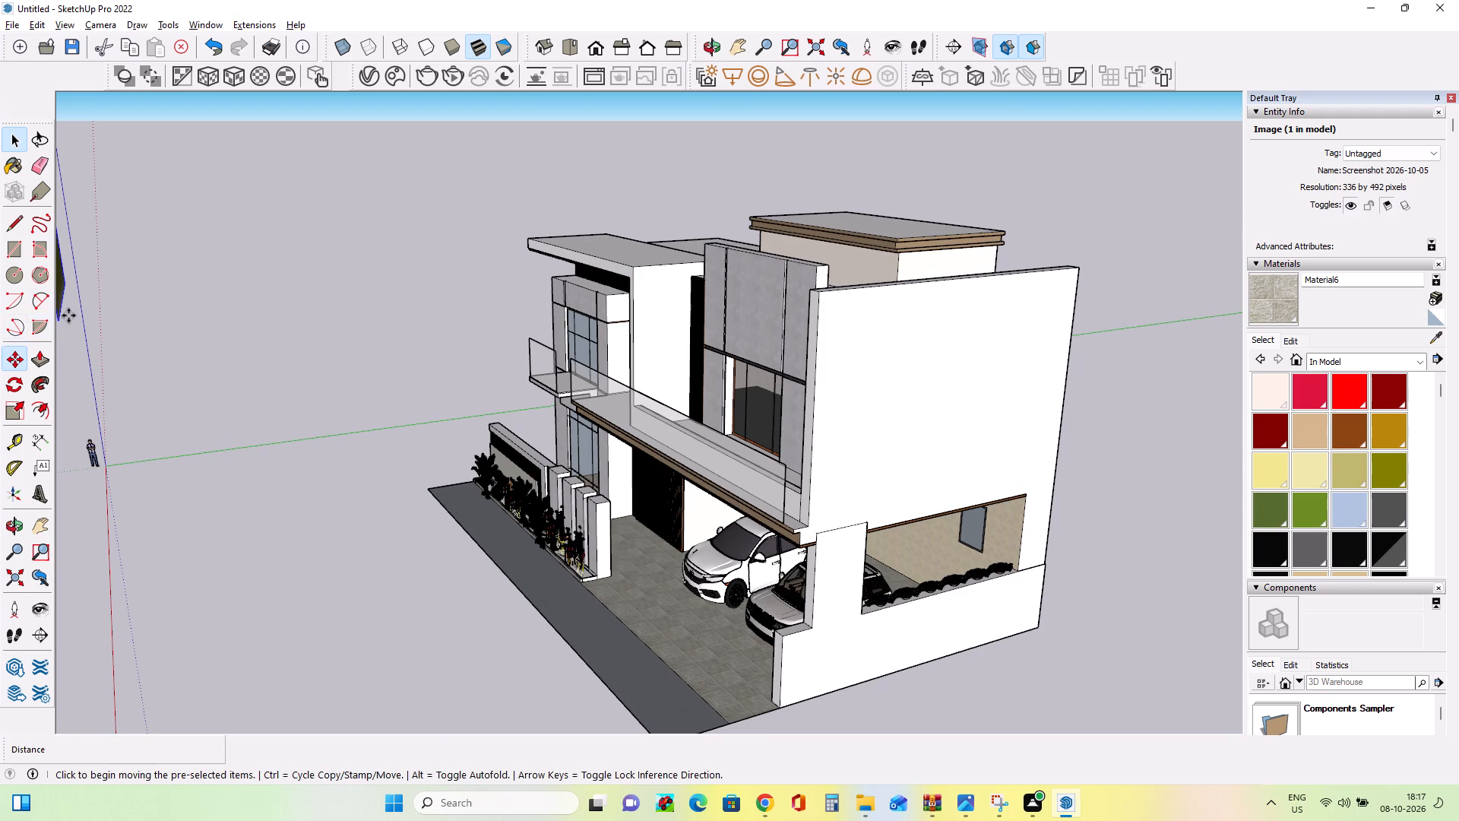
pyautogui.click(64, 319)
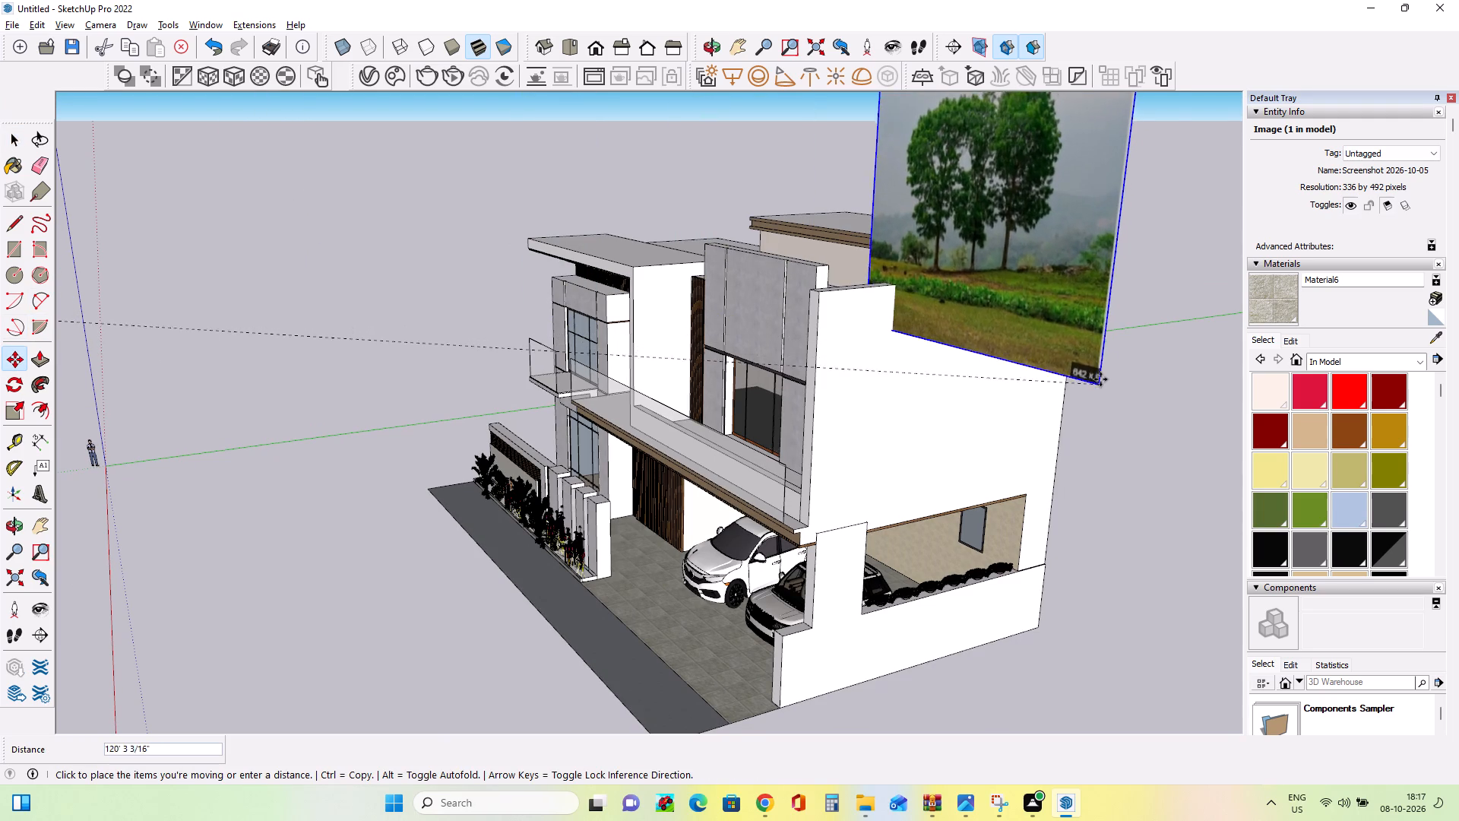
pyautogui.click(1166, 311)
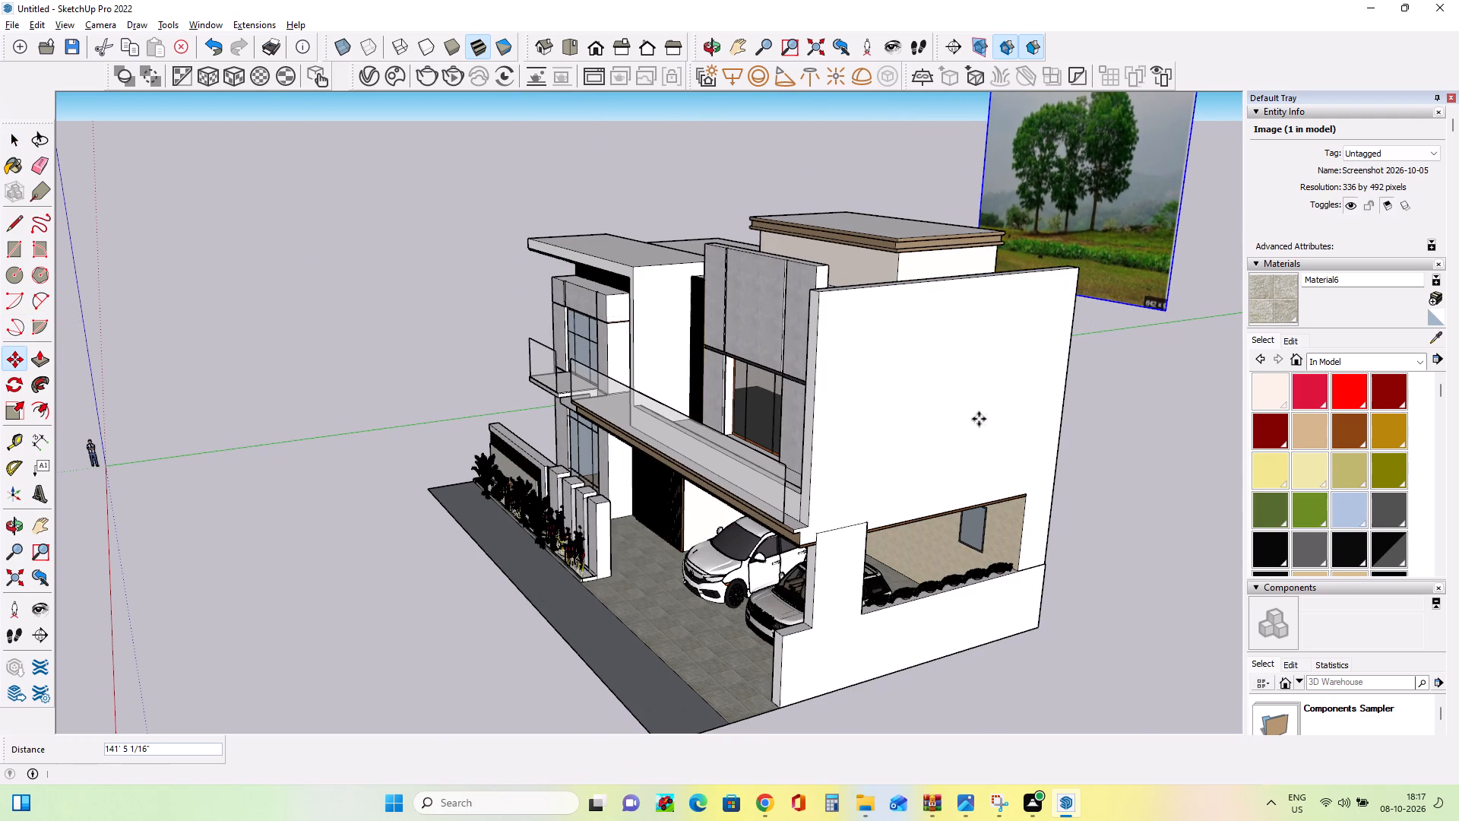
pyautogui.moveTo(964, 418); pyautogui.dragTo(387, 429, button='middle')
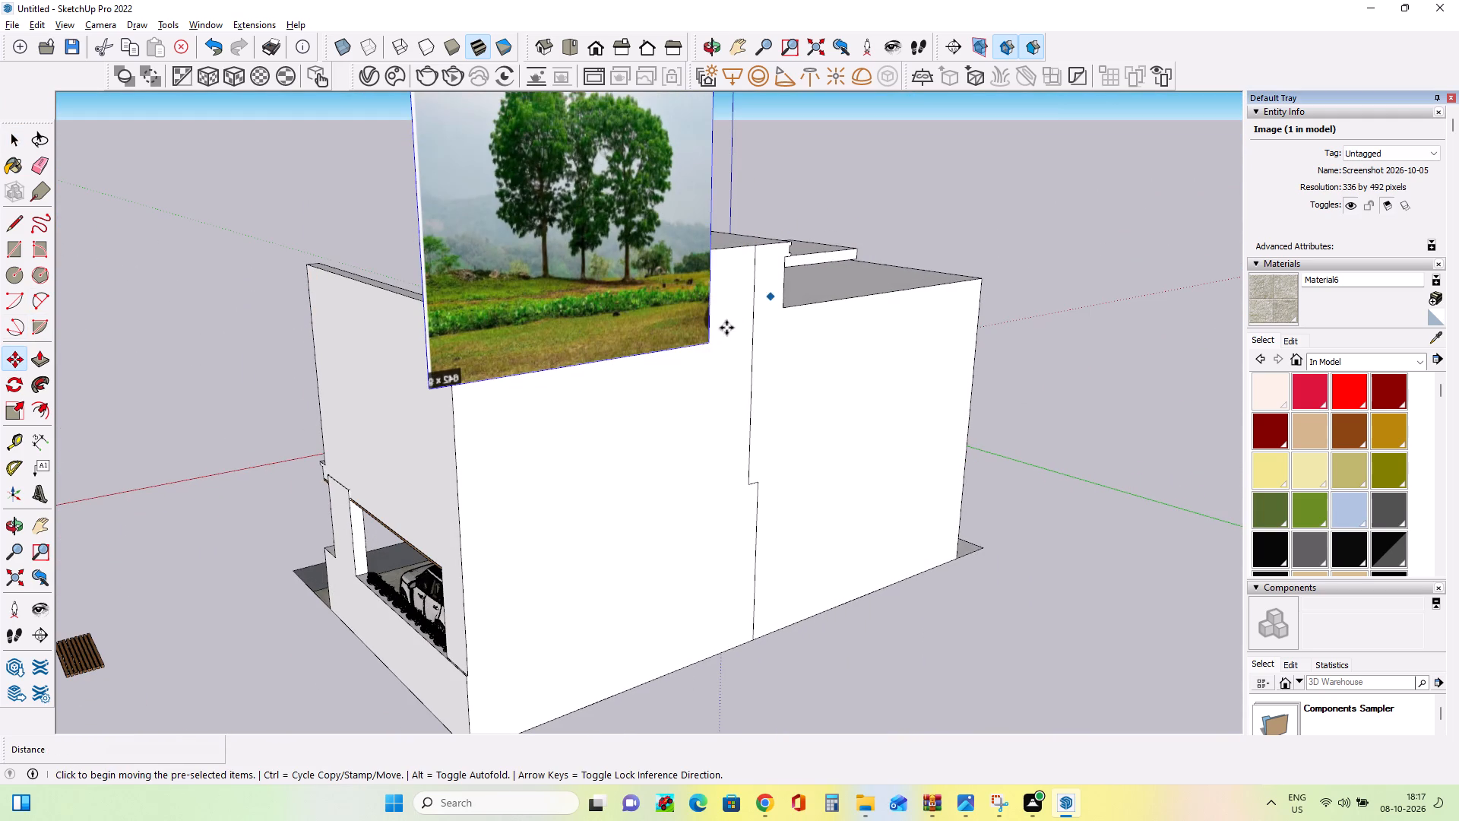
pyautogui.click(703, 341)
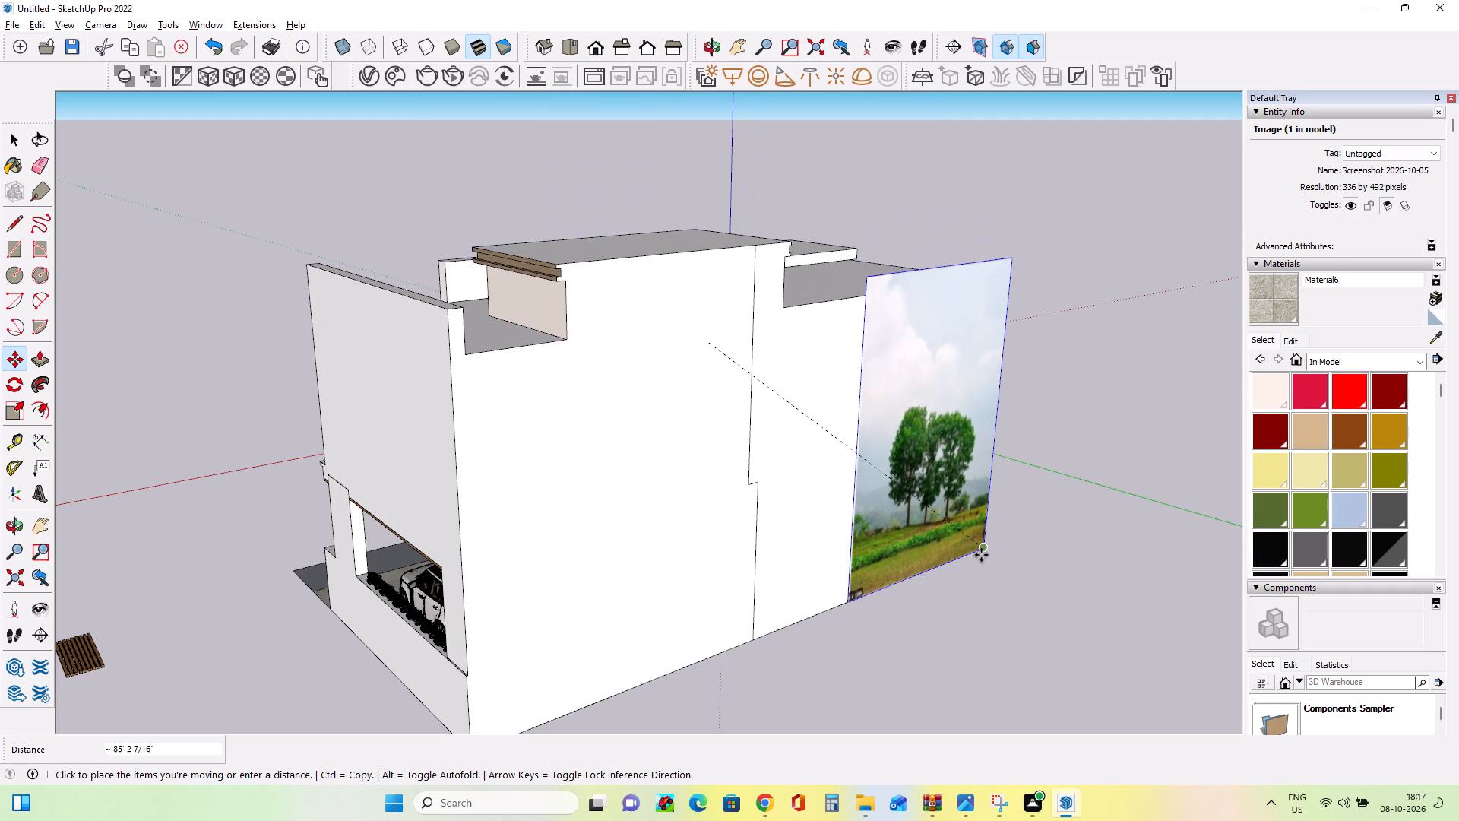
pyautogui.click(995, 565)
# Bring the landscape image to the base of the rear wall with two moves of about 106' 11" and 126' 4".
pyautogui.moveTo(1037, 517); pyautogui.dragTo(764, 472, button='middle')
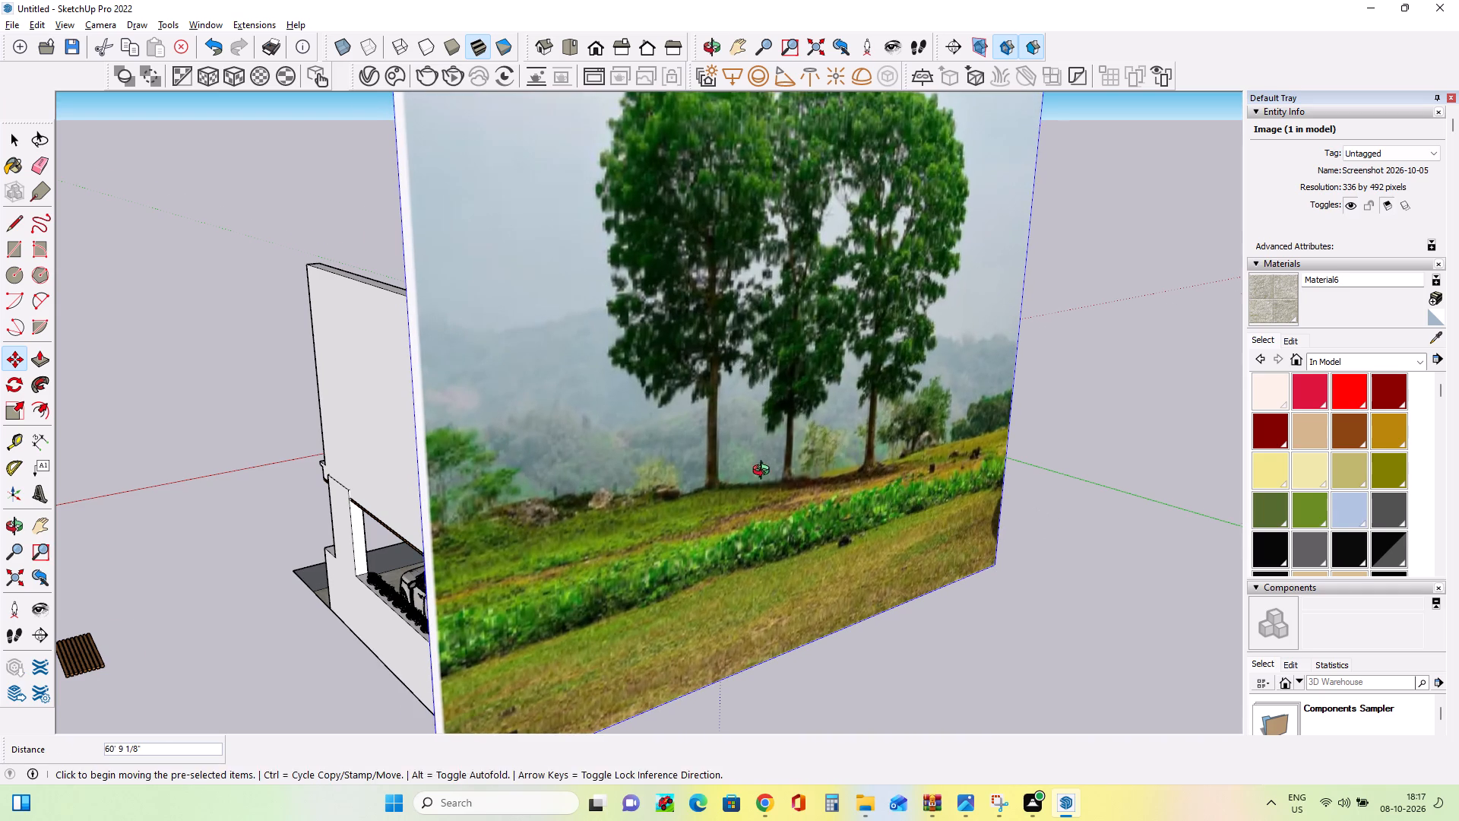
pyautogui.moveTo(764, 472); pyautogui.dragTo(603, 468, button='middle')
pyautogui.scroll(-10, 603, 468)
pyautogui.scroll(1, 634, 487)
pyautogui.scroll(-5, 634, 487)
pyautogui.scroll(1, 634, 487)
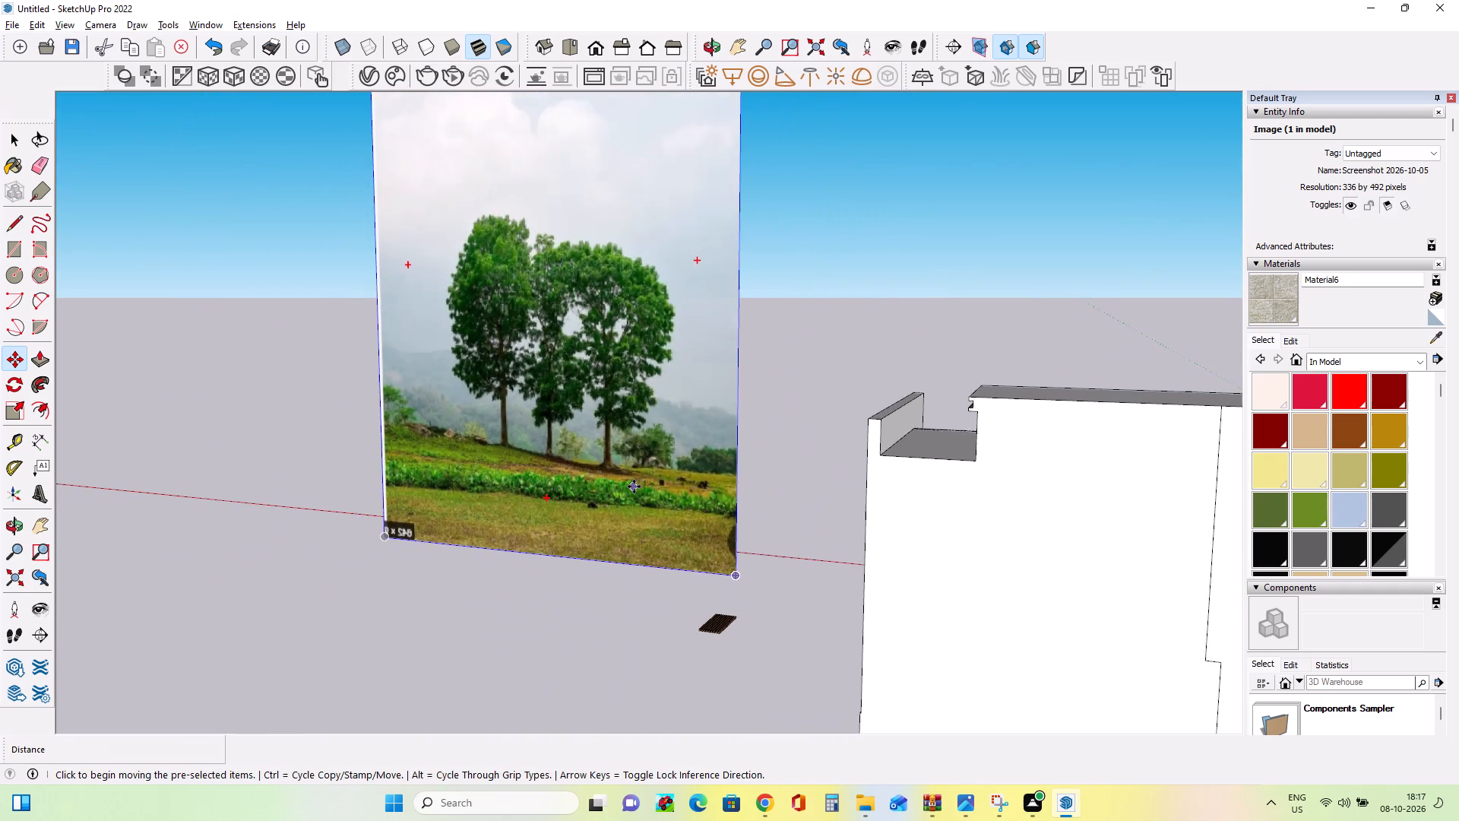
pyautogui.scroll(-20, 635, 485)
pyautogui.scroll(-2, 635, 485)
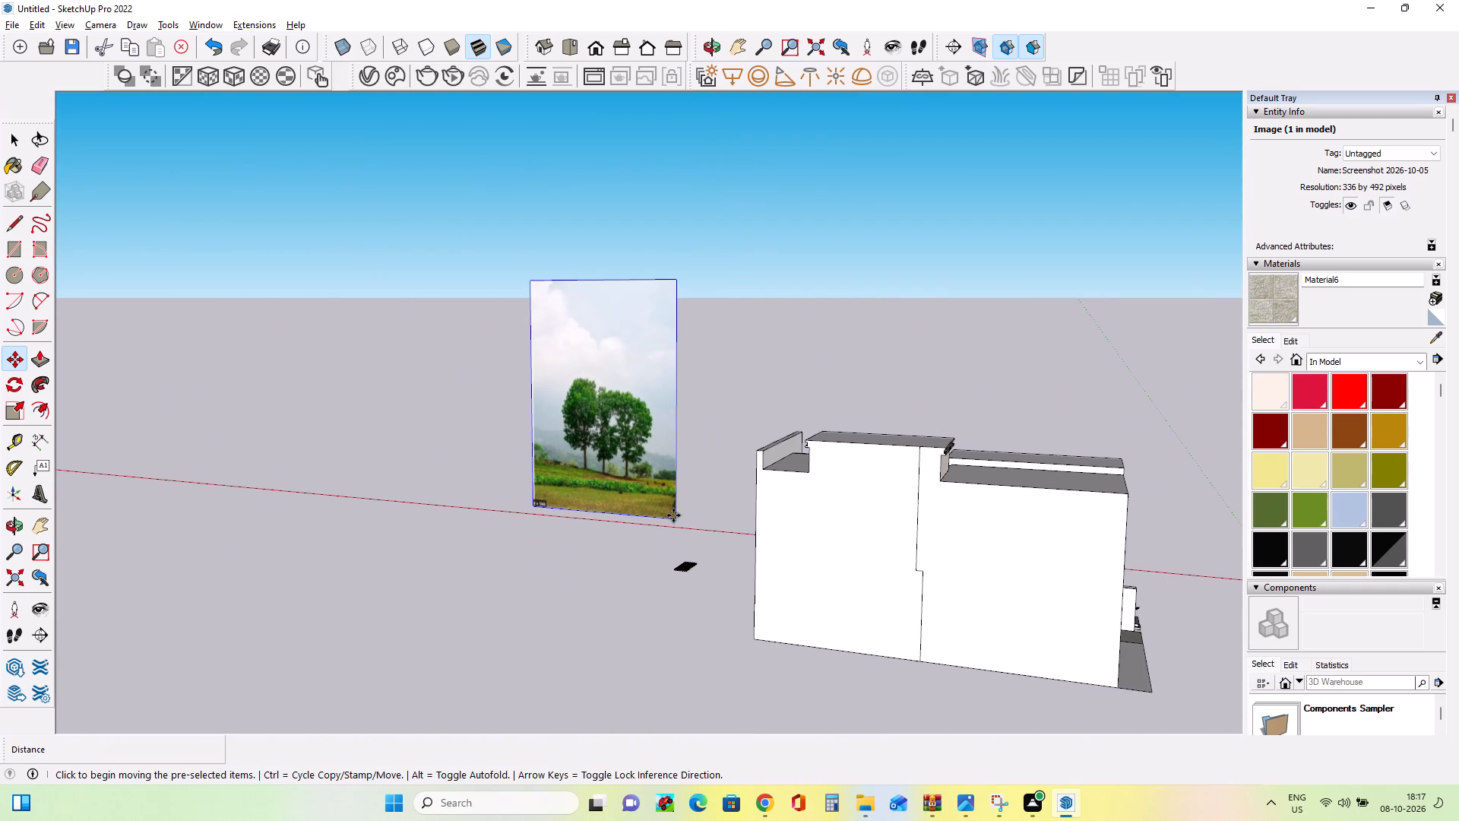
pyautogui.click(673, 515)
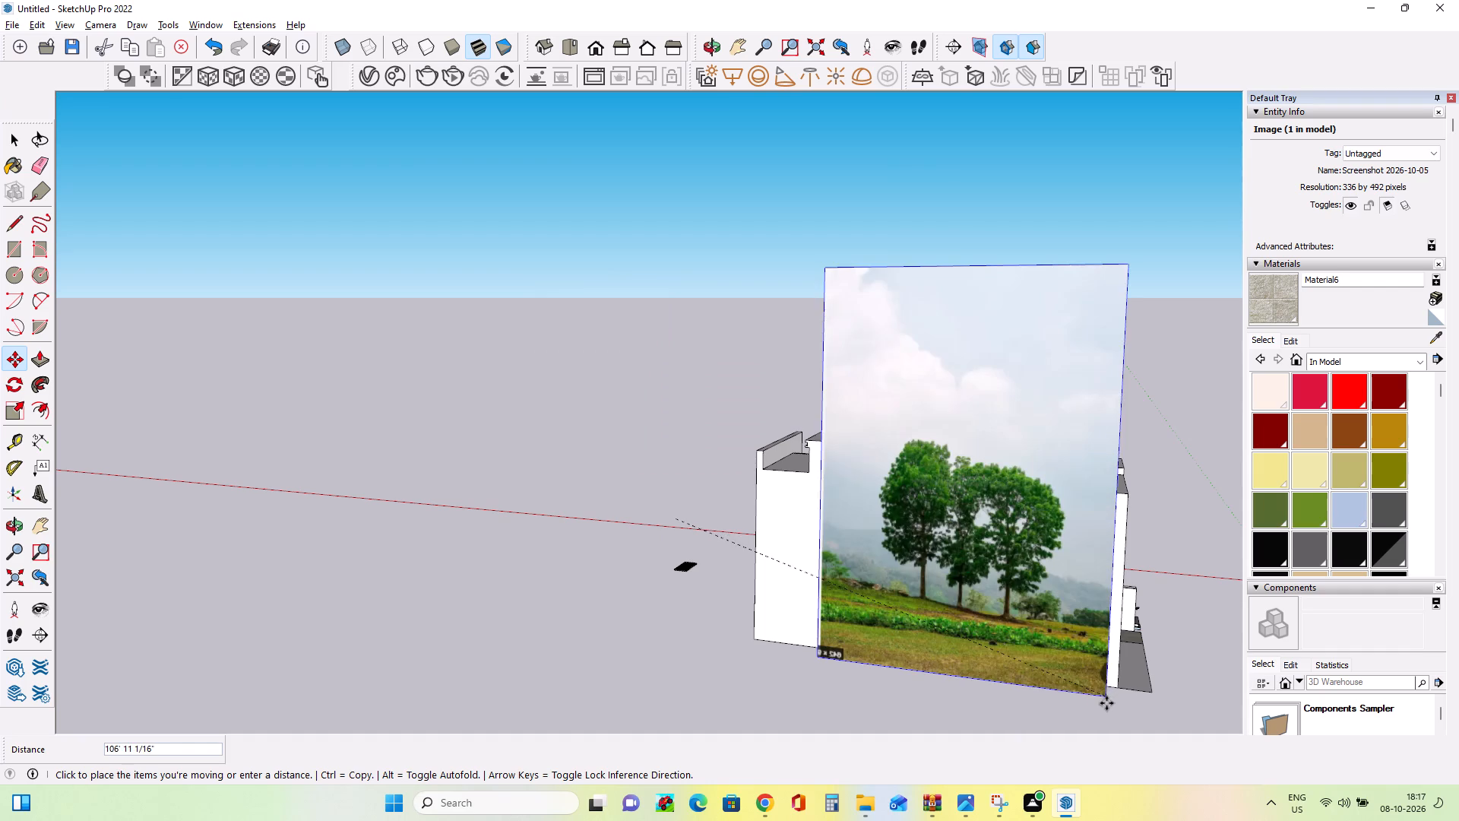
pyautogui.click(1107, 703)
pyautogui.moveTo(1173, 641); pyautogui.dragTo(811, 603, button='middle')
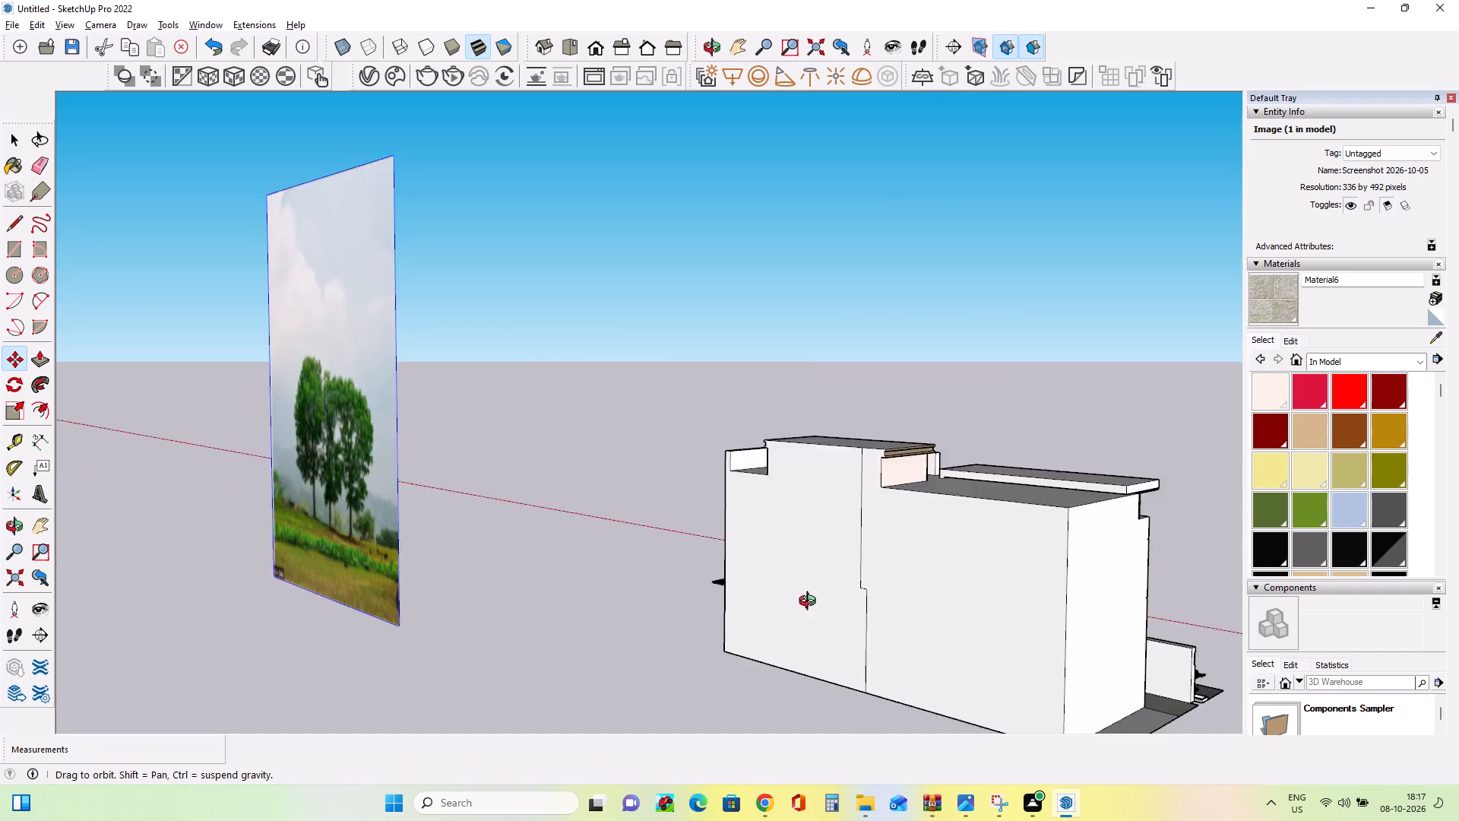
pyautogui.moveTo(811, 603); pyautogui.dragTo(892, 568, button='middle')
pyautogui.scroll(-7, 892, 568)
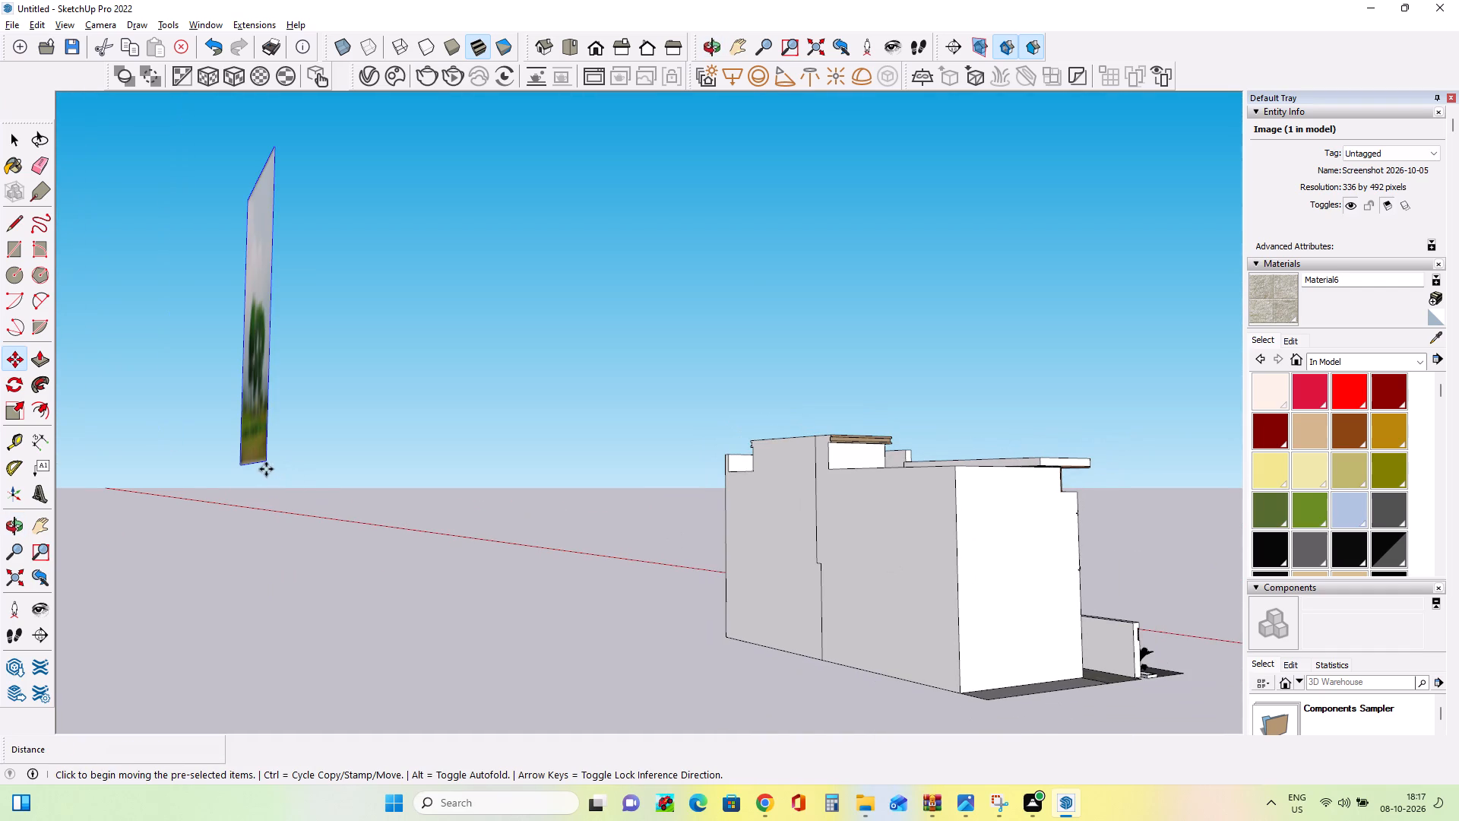
pyautogui.click(265, 463)
pyautogui.click(869, 678)
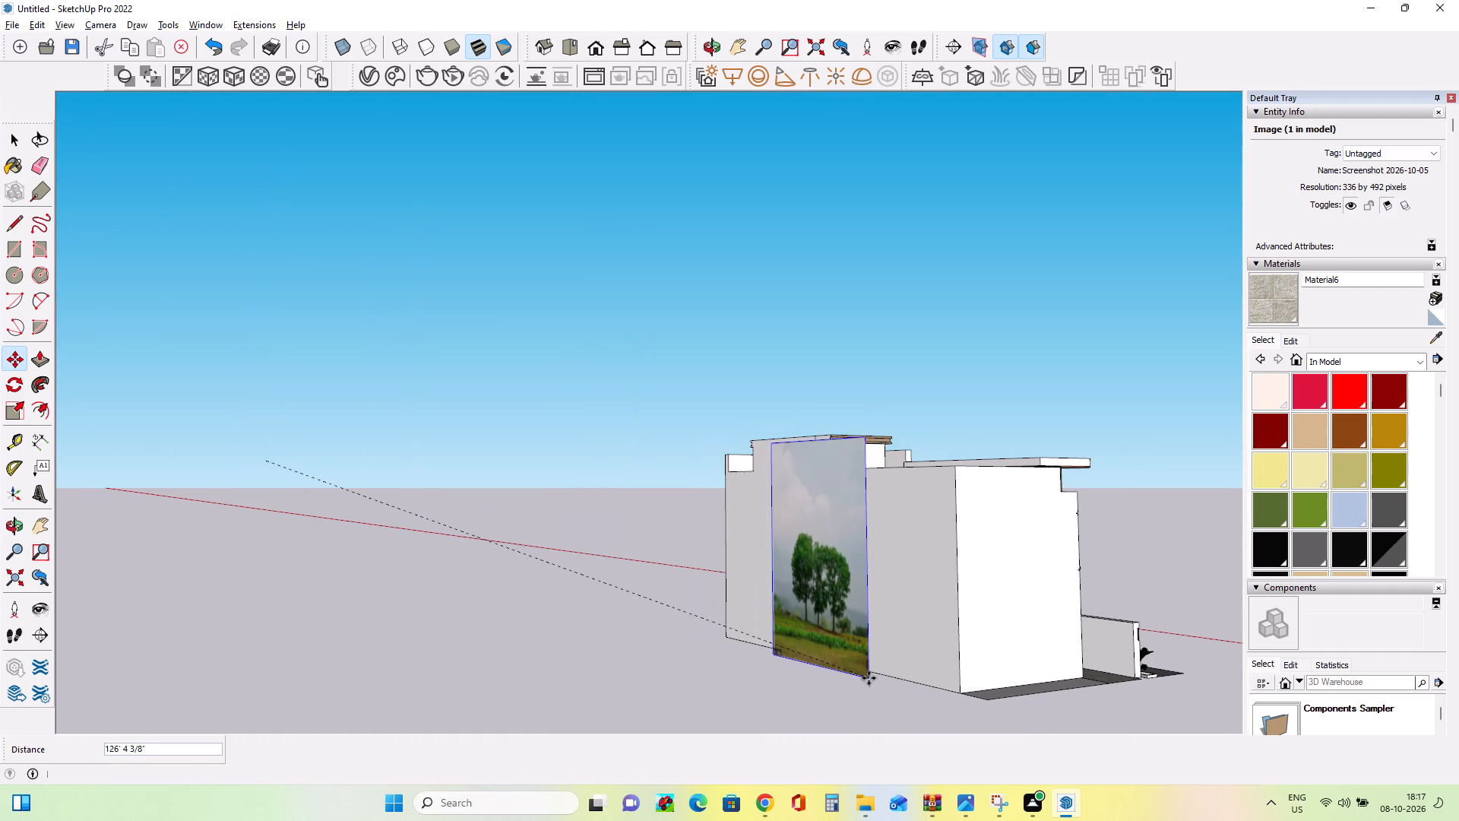
# Enlarge the landscape image uniformly from both top corners, the first time by about 1.83, so it rises above the house.
pyautogui.click(12, 401)
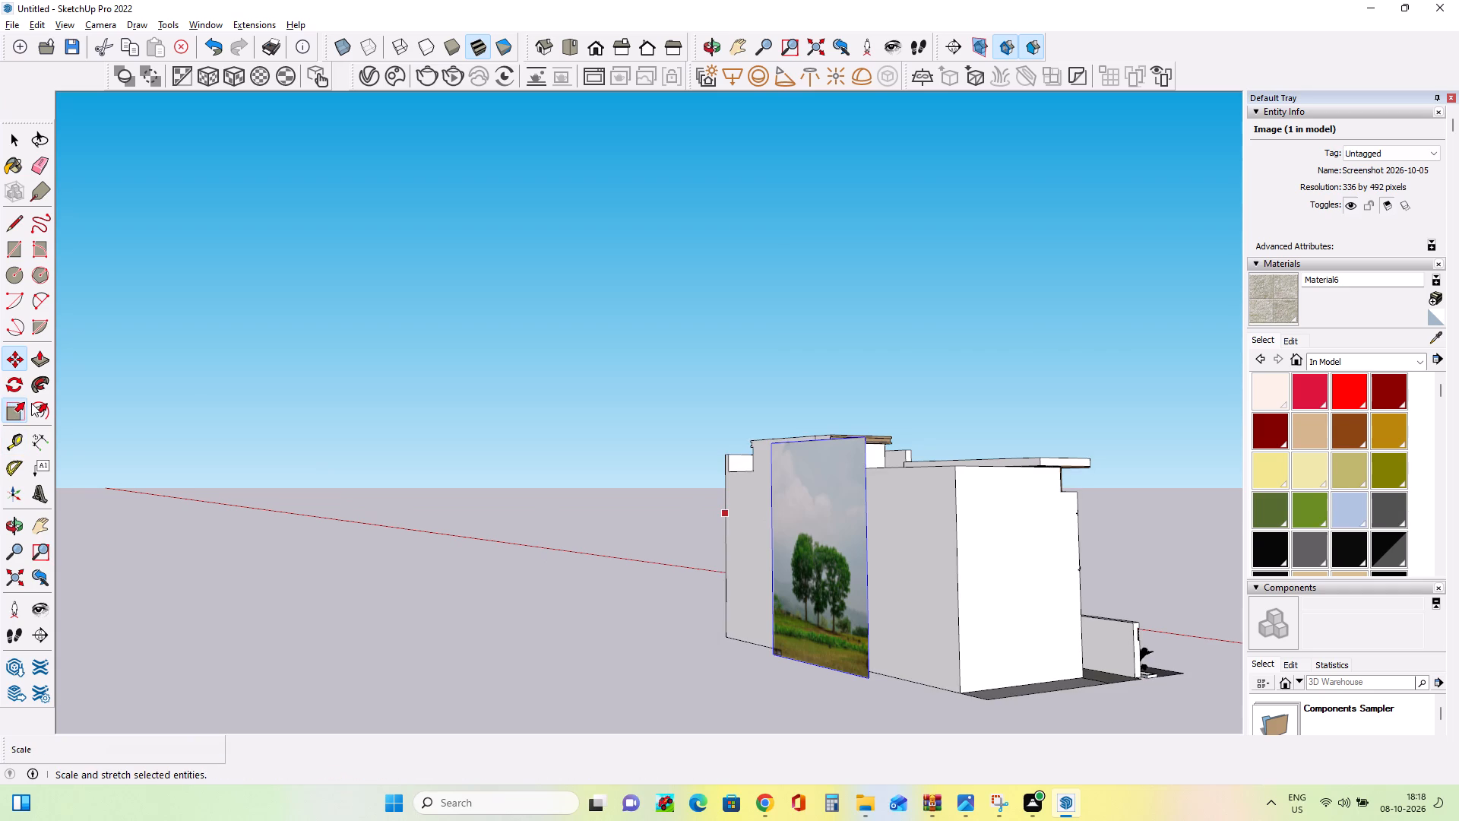
pyautogui.click(870, 438)
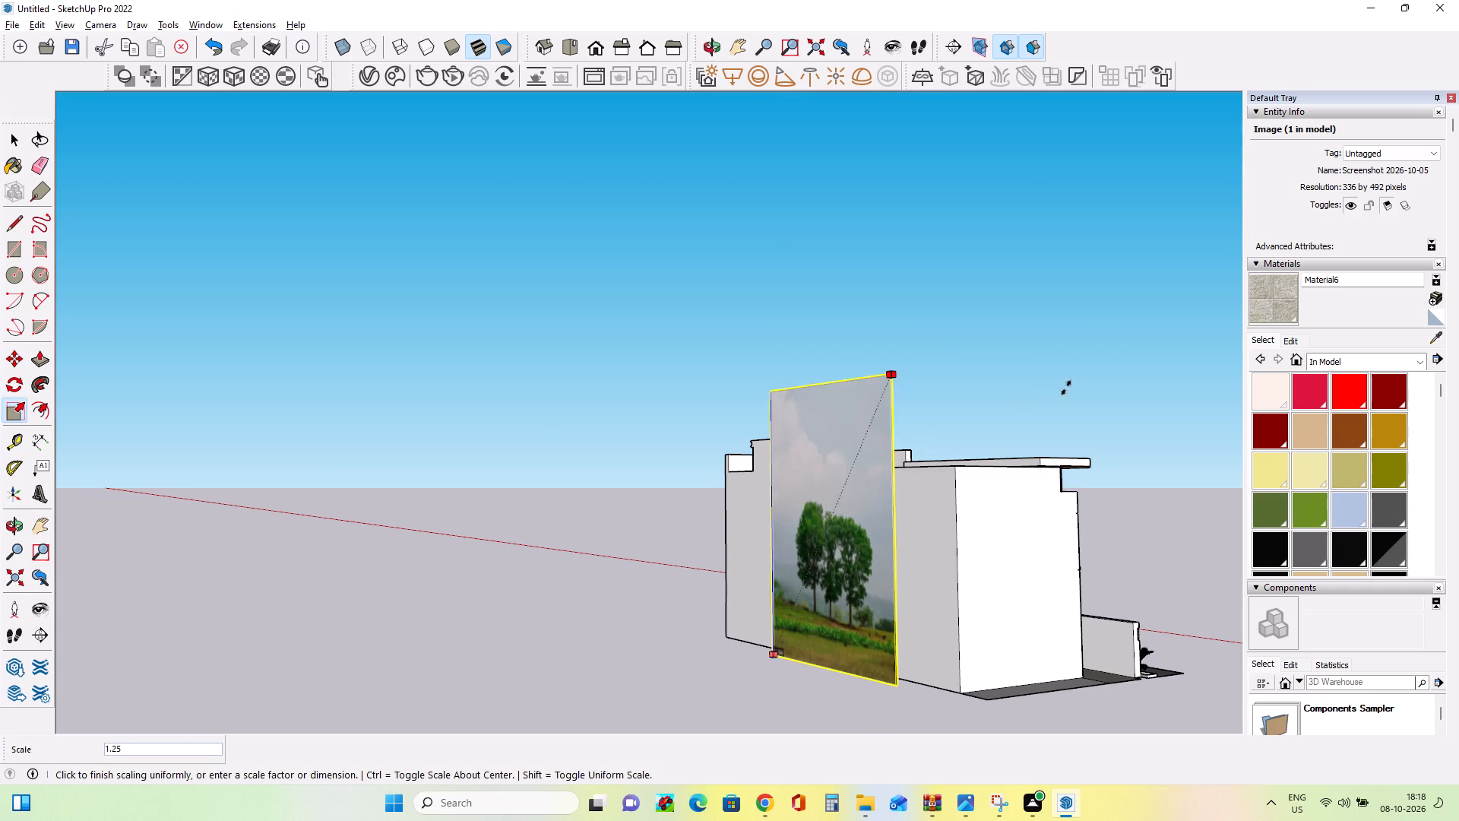
pyautogui.click(1207, 319)
pyautogui.click(764, 268)
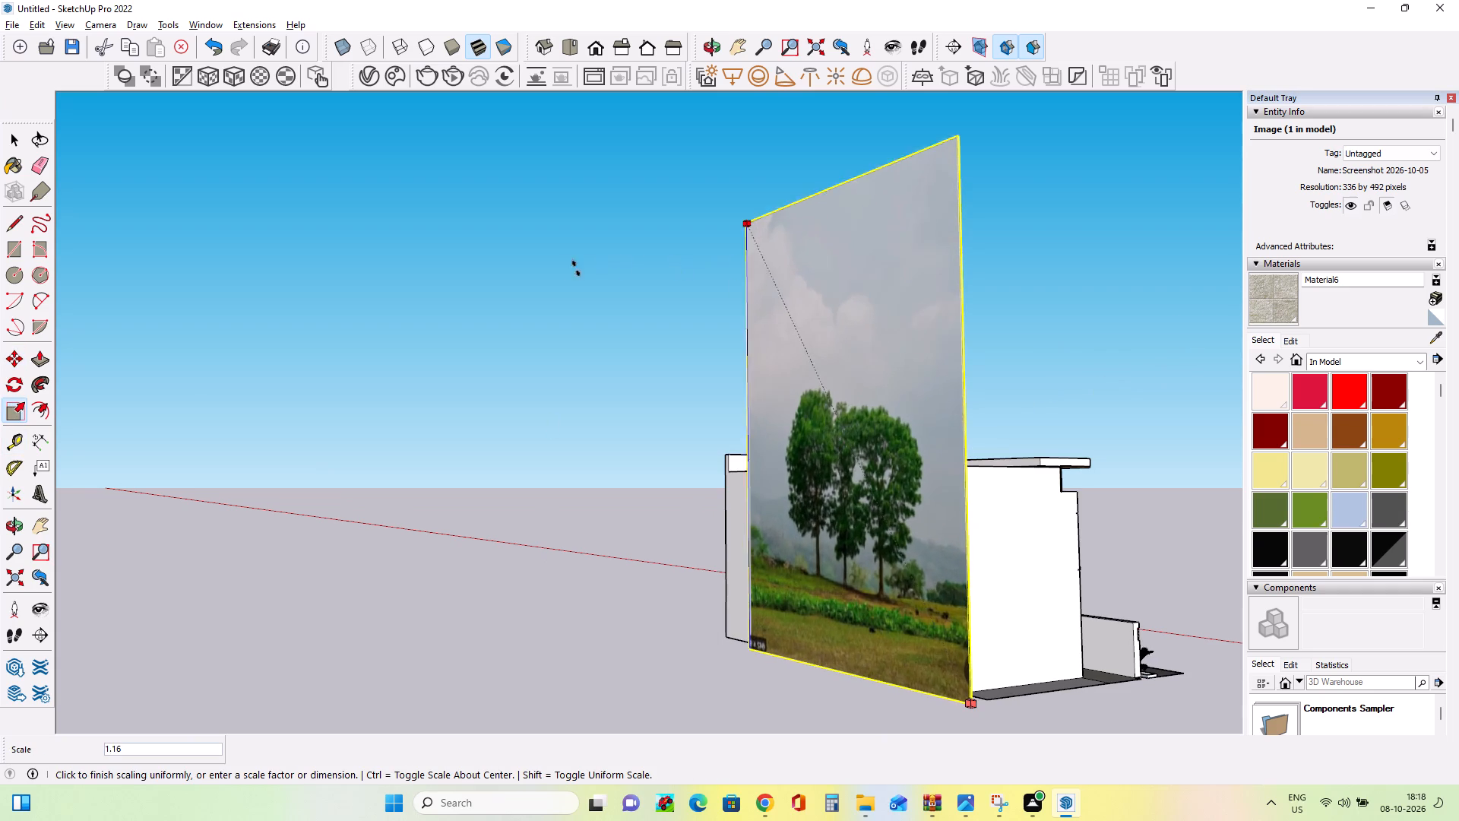
pyautogui.click(474, 297)
# Widen the landscape image behind the house by scaling it about 1.50 along the red axis.
pyautogui.moveTo(843, 553); pyautogui.dragTo(468, 539, button='middle')
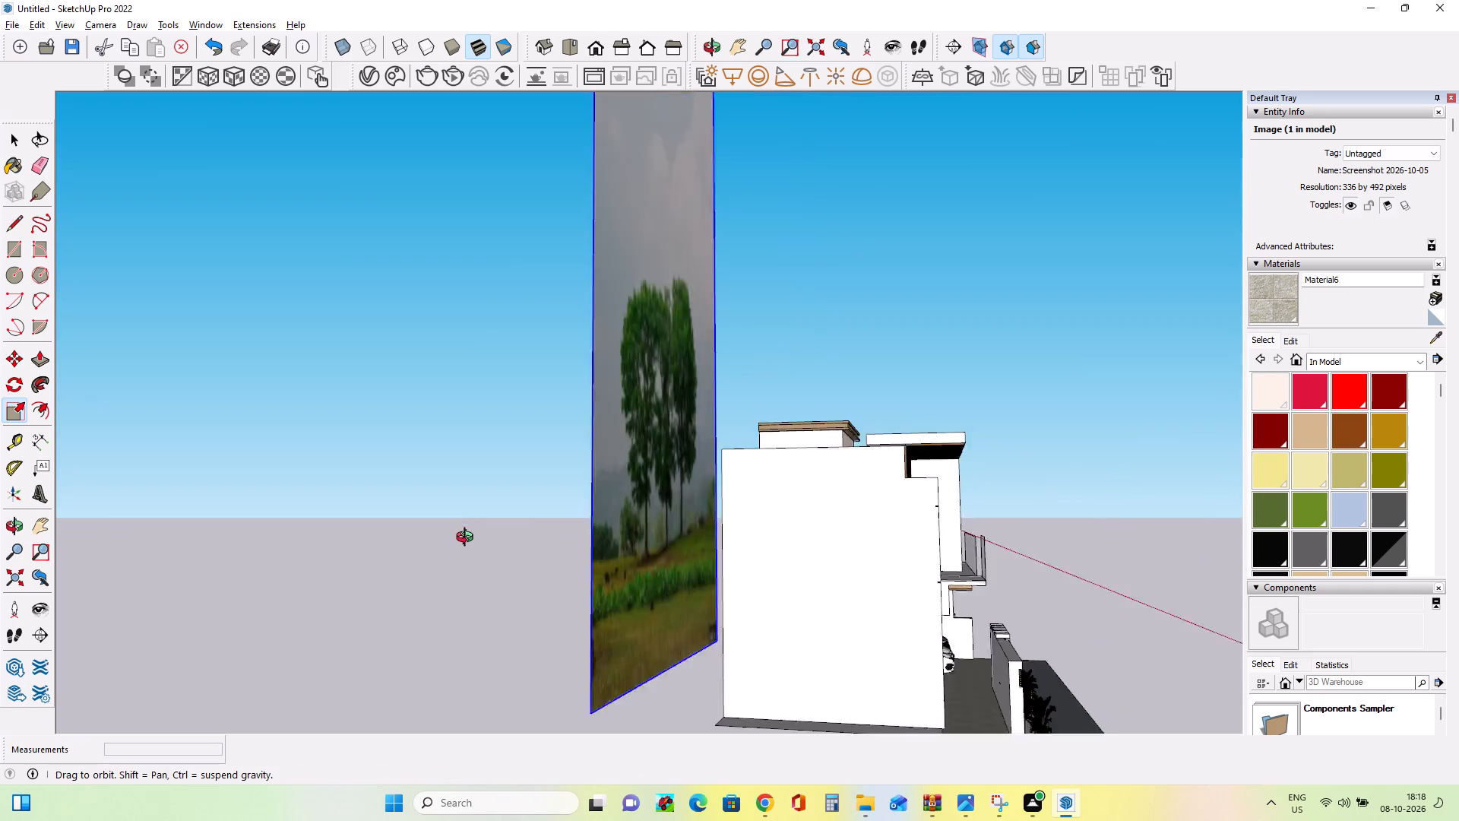
pyautogui.moveTo(468, 539); pyautogui.dragTo(333, 572, button='middle')
pyautogui.moveTo(714, 556); pyautogui.dragTo(311, 534, button='middle')
pyautogui.scroll(-3, 731, 422)
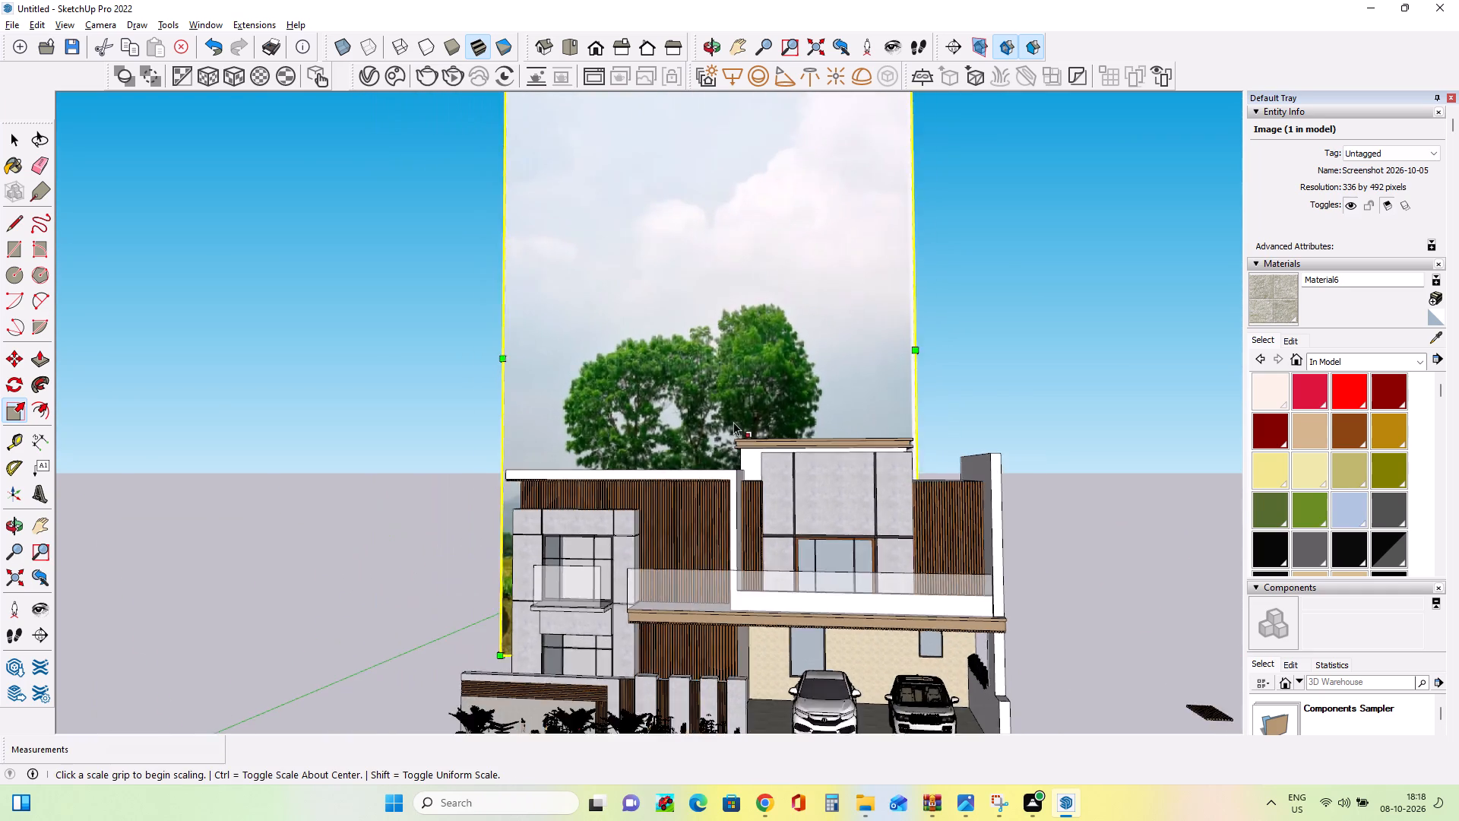
pyautogui.scroll(-3, 734, 422)
pyautogui.scroll(-1, 821, 426)
pyautogui.click(868, 368)
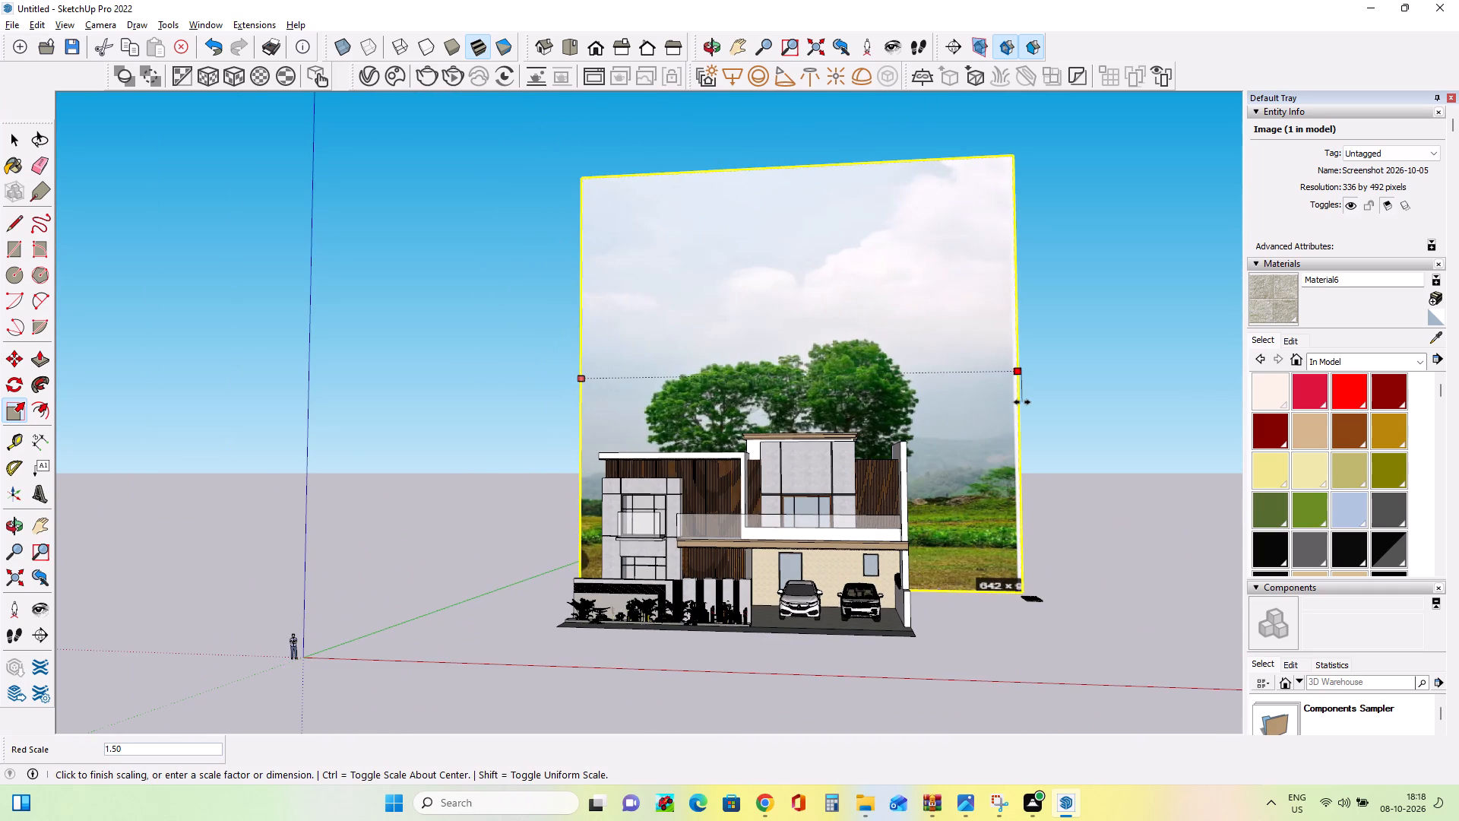
pyautogui.click(1022, 403)
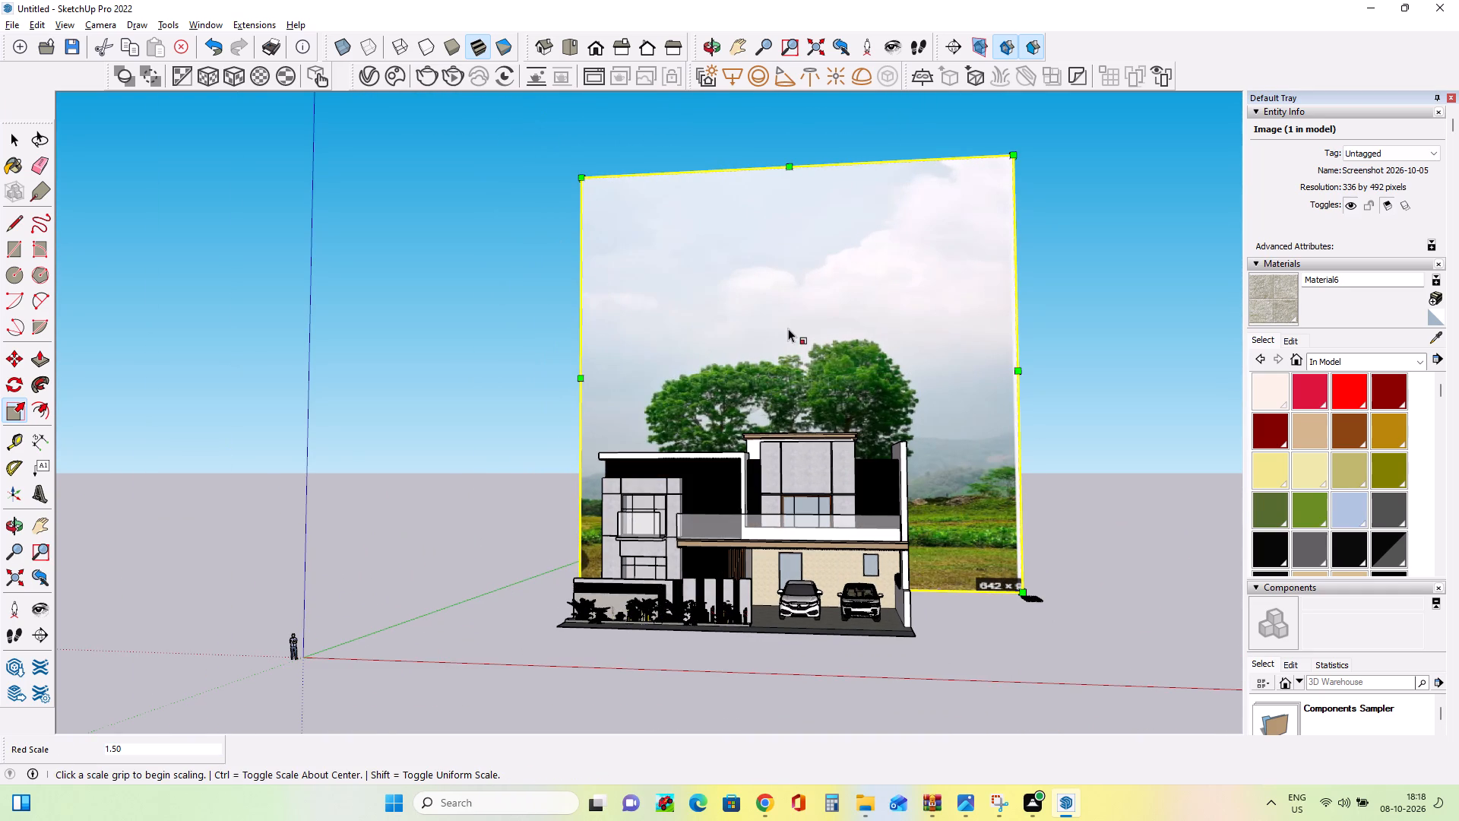
# Start a V-Ray render of the low front view with the house, both cars and the landscape backdrop.
pyautogui.scroll(4, 852, 447)
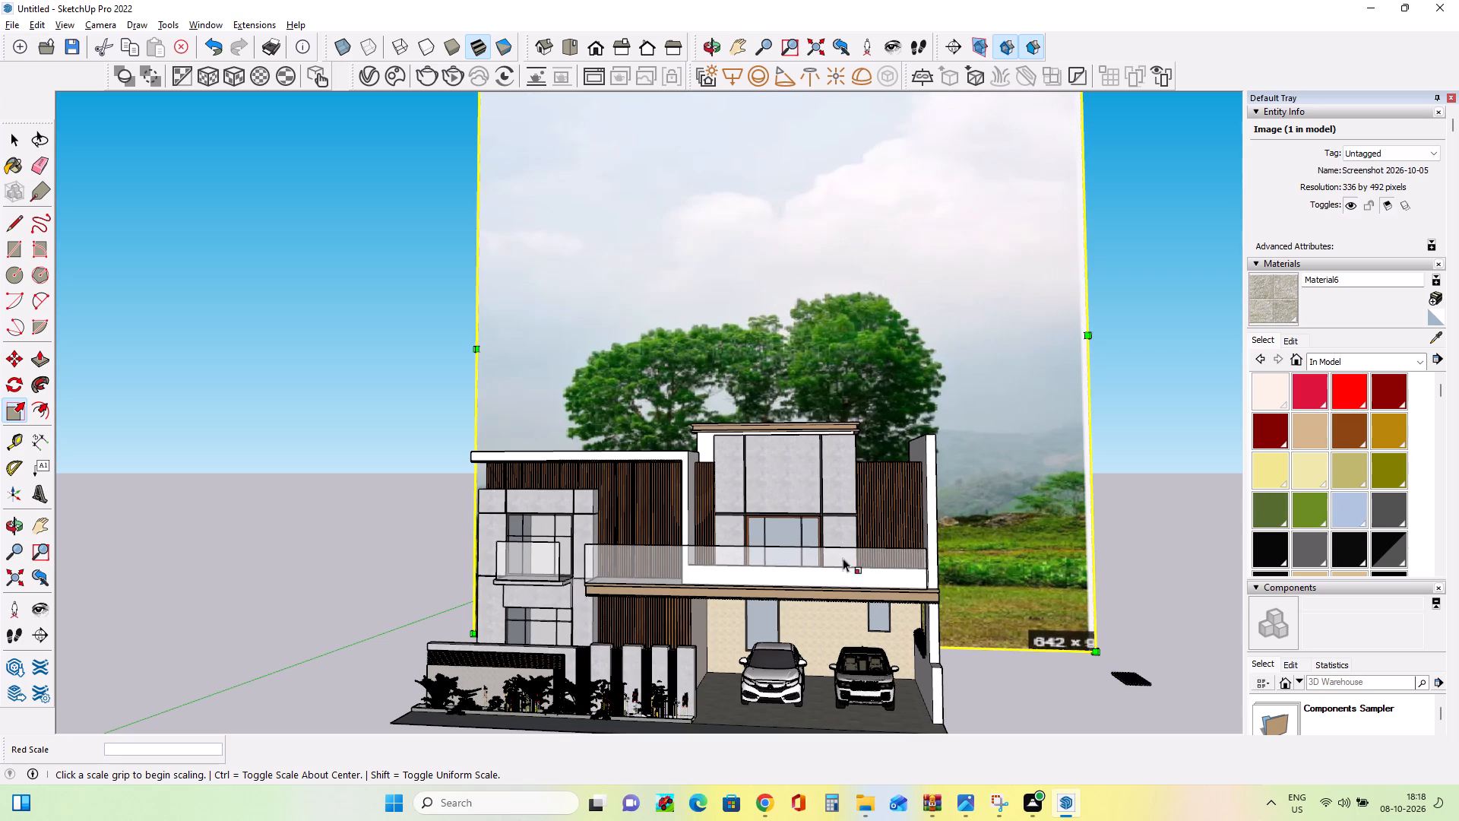
pyautogui.click(43, 523)
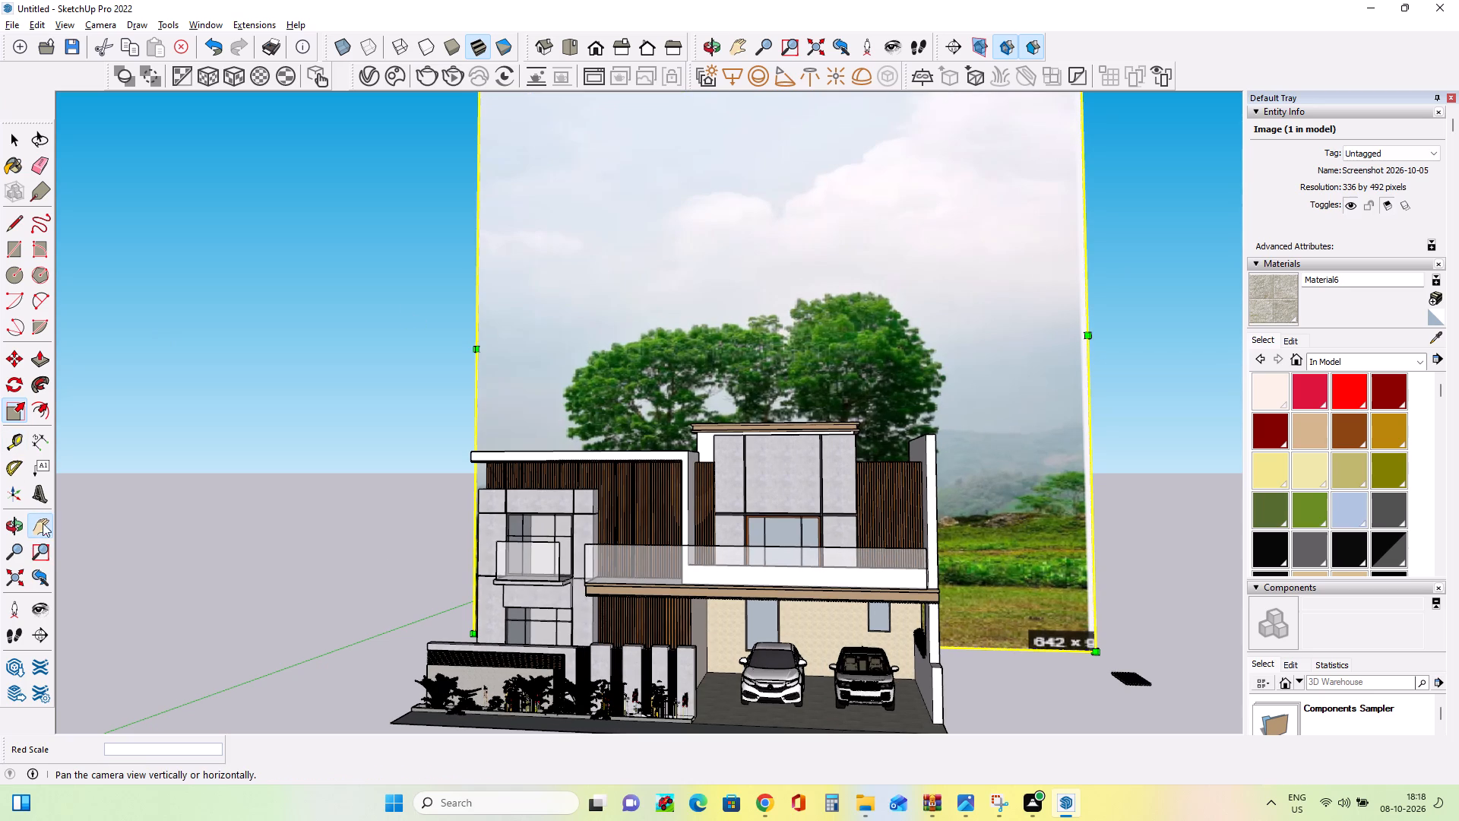
pyautogui.moveTo(880, 562); pyautogui.dragTo(899, 470)
pyautogui.scroll(4, 888, 507)
pyautogui.moveTo(888, 507); pyautogui.dragTo(916, 497, button='middle')
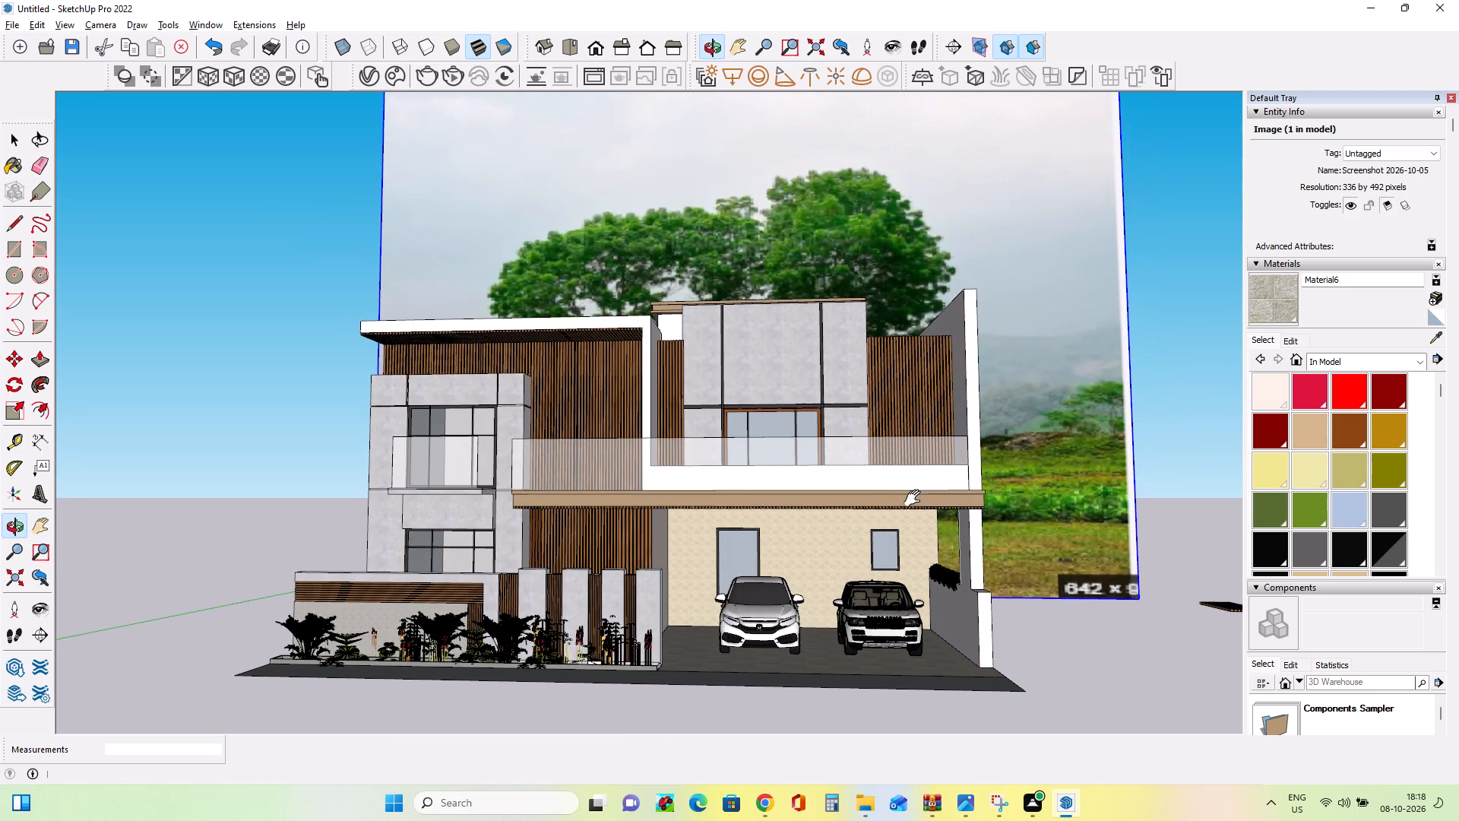
pyautogui.scroll(1, 916, 499)
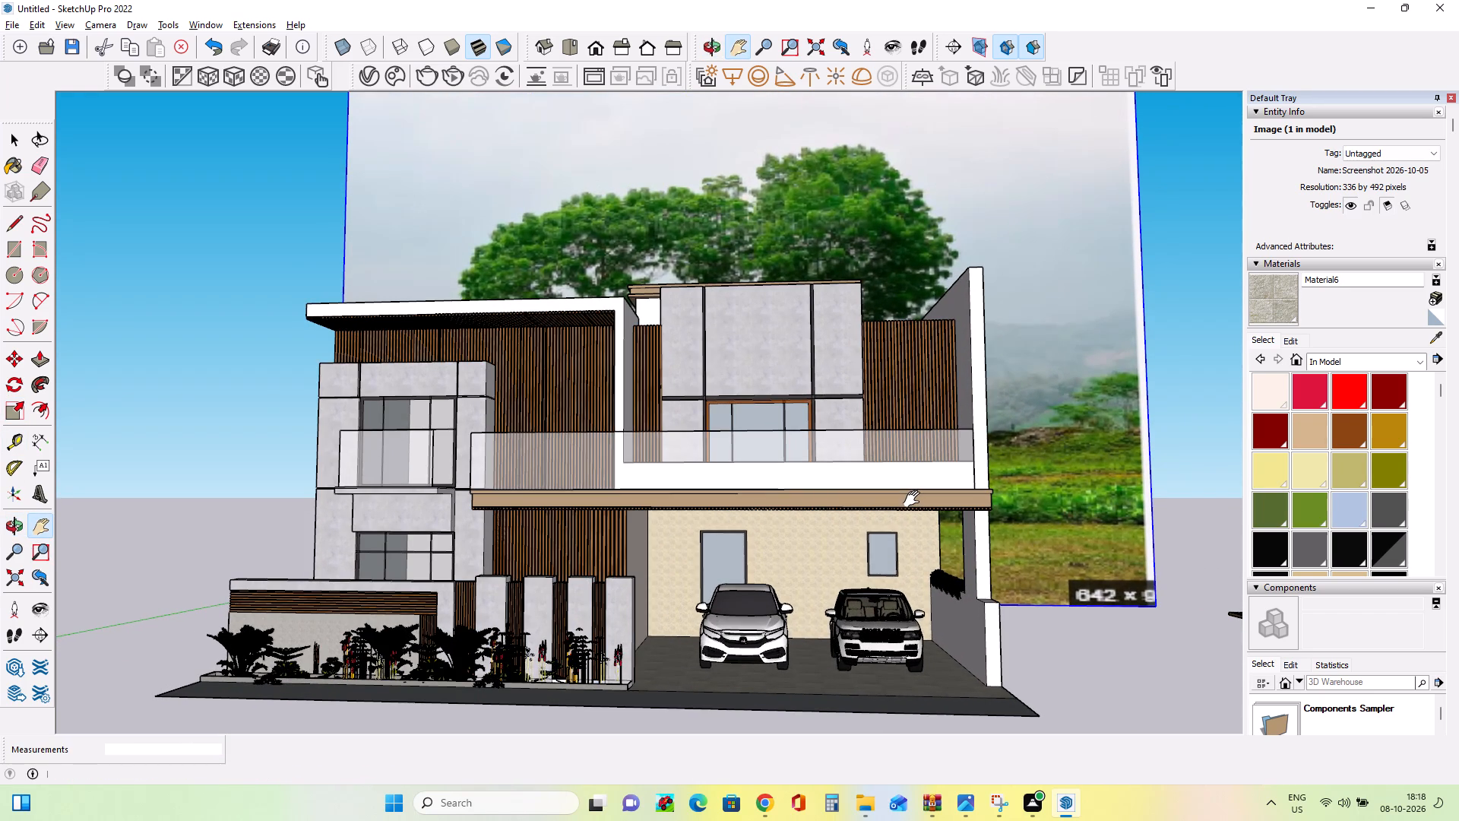
pyautogui.scroll(1, 915, 499)
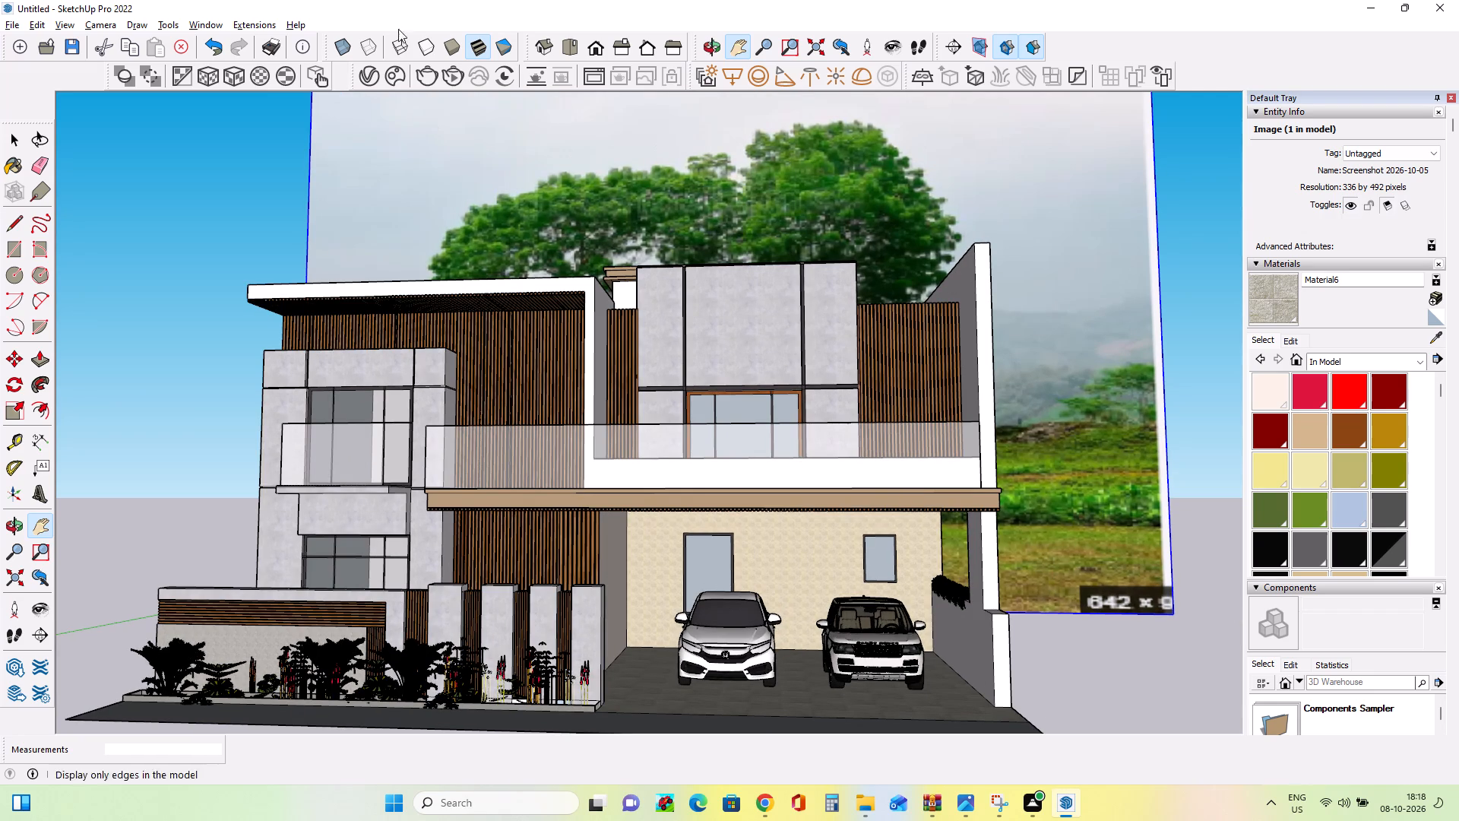
pyautogui.click(426, 75)
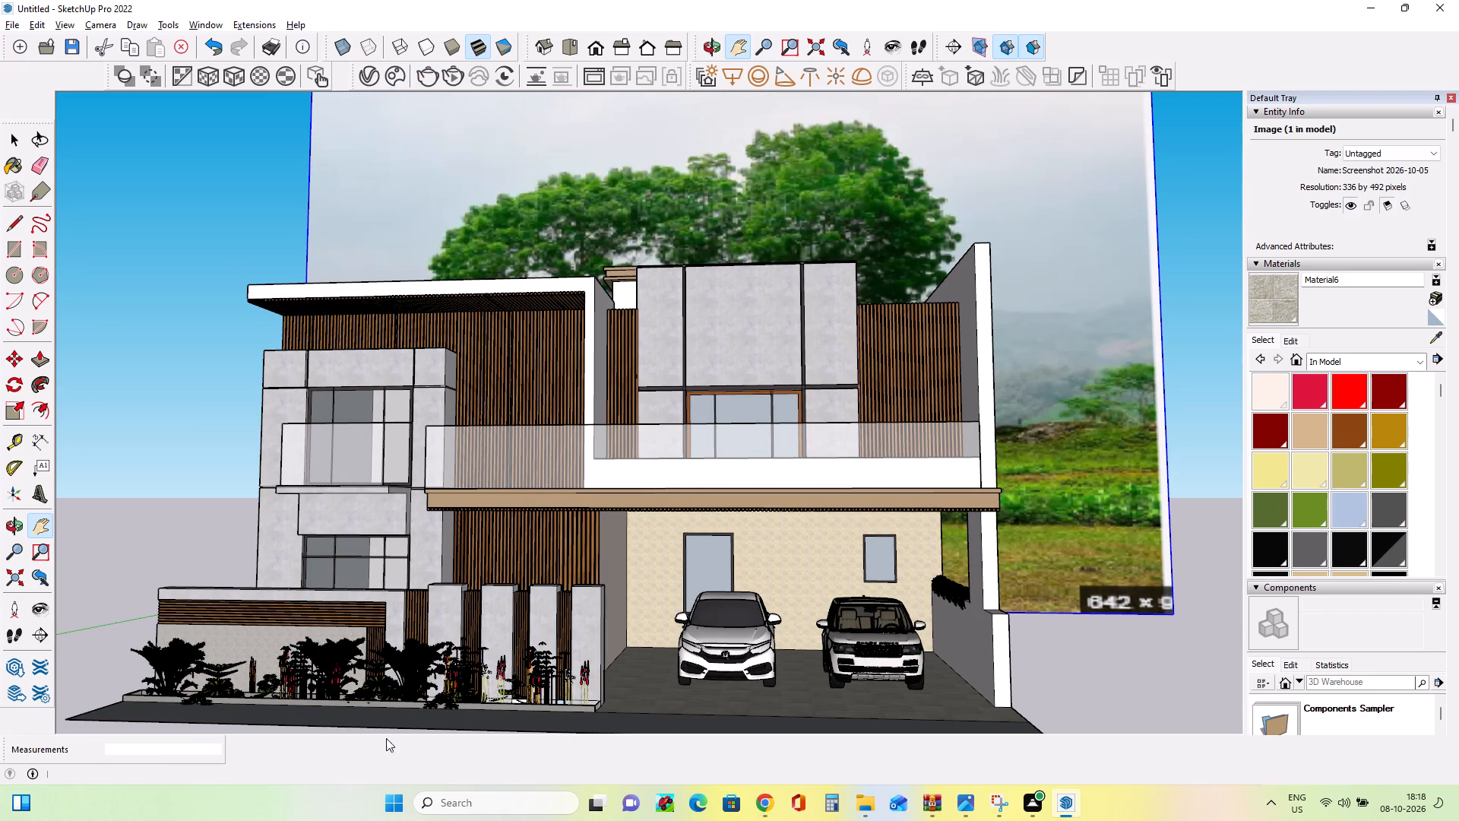
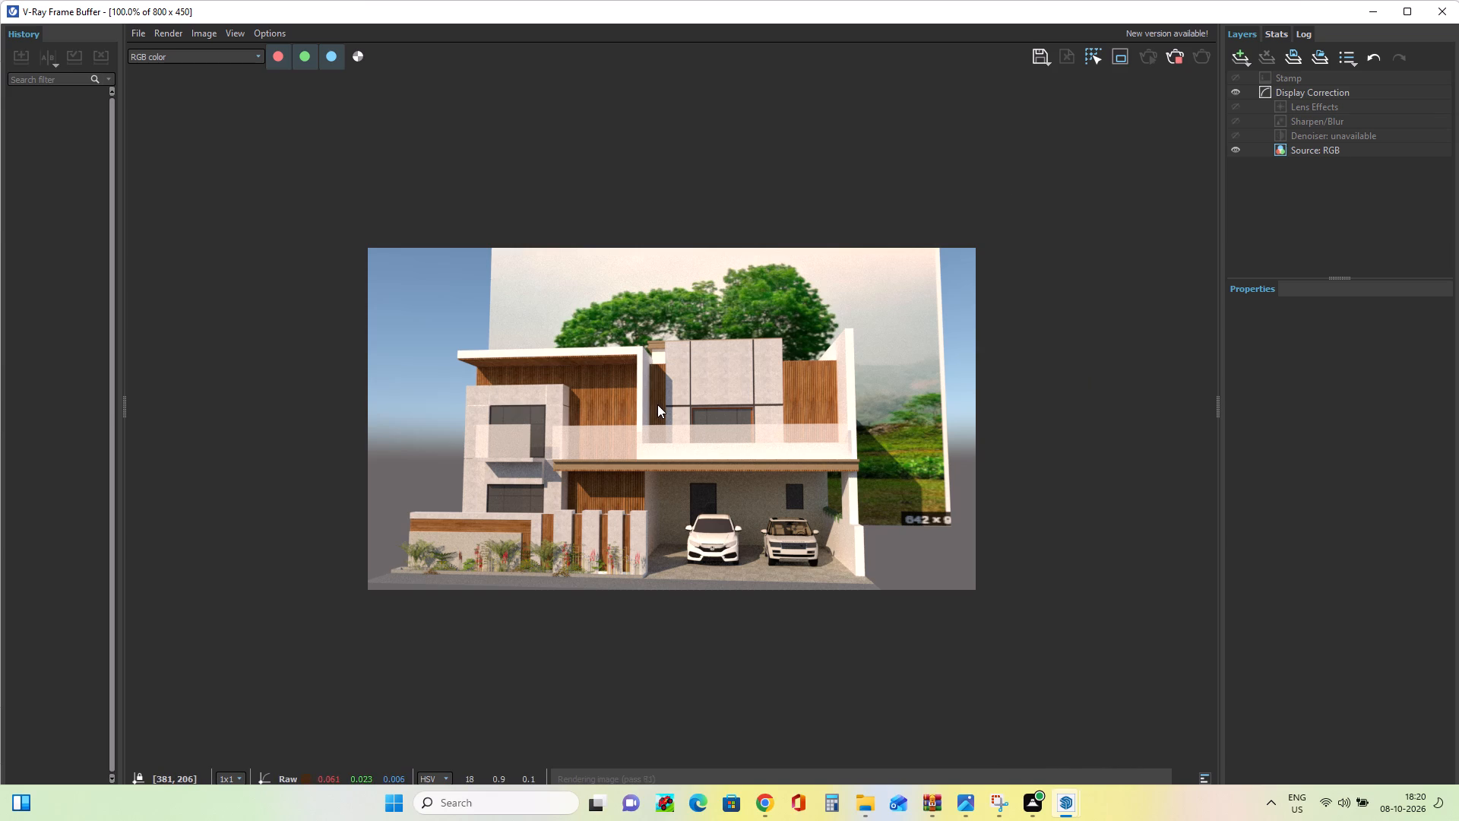
# Capture a rectangular snip of the finished render in Snipping Tool, framing the house and both cars, and close the render window.
pyautogui.scroll(1, 745, 352)
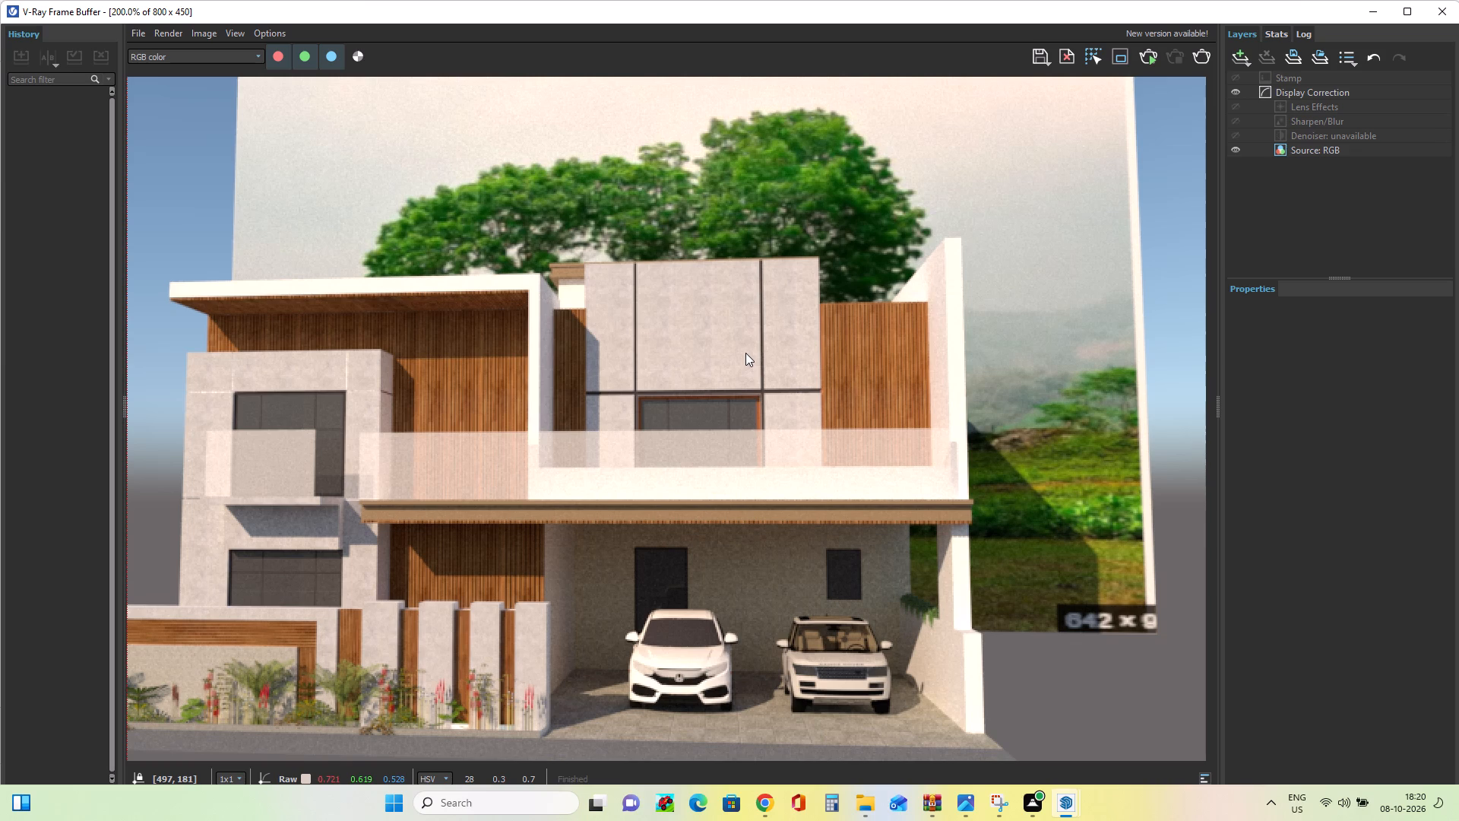
pyautogui.scroll(-1, 745, 353)
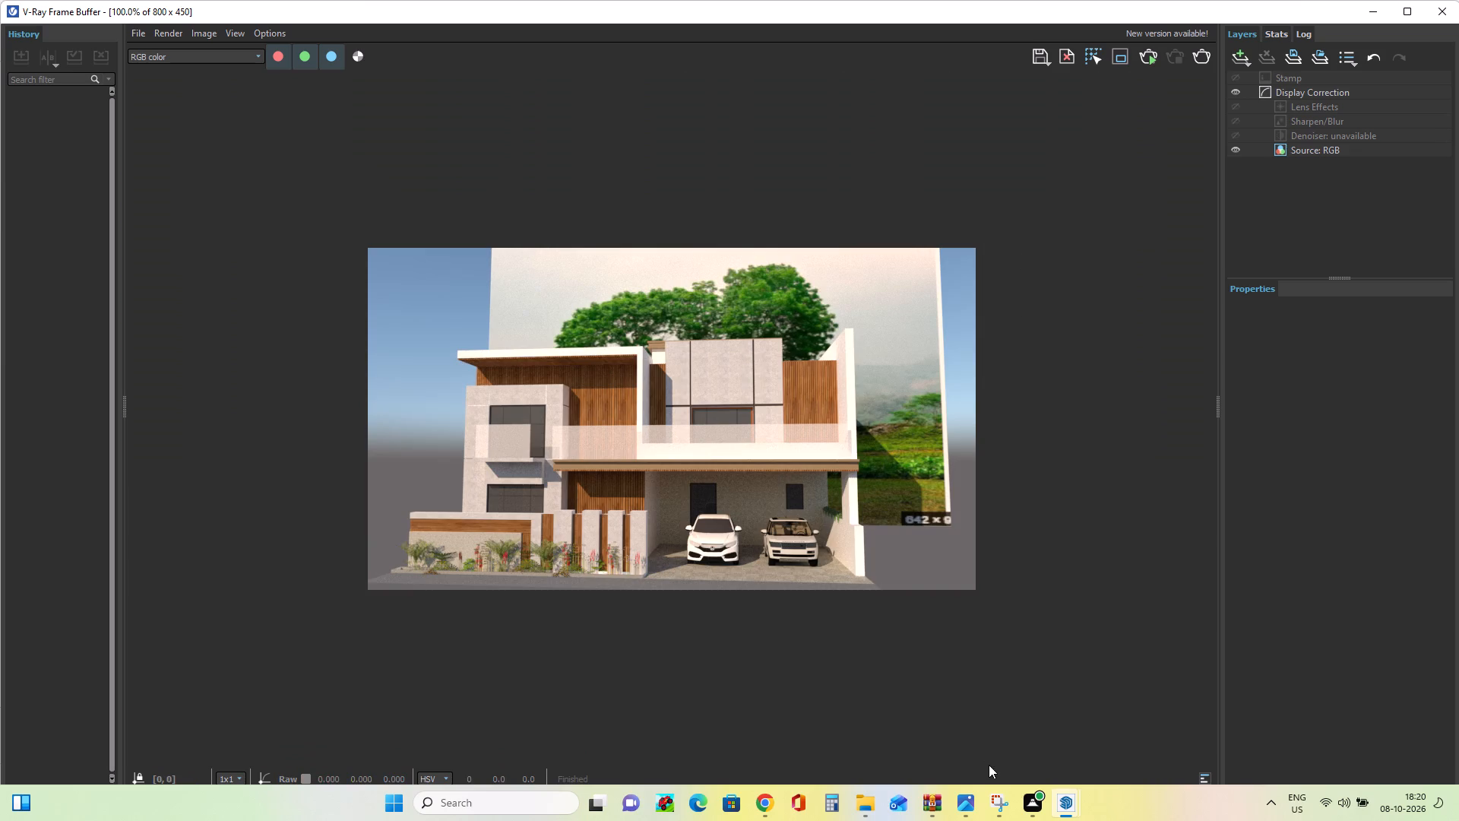
pyautogui.click(1004, 804)
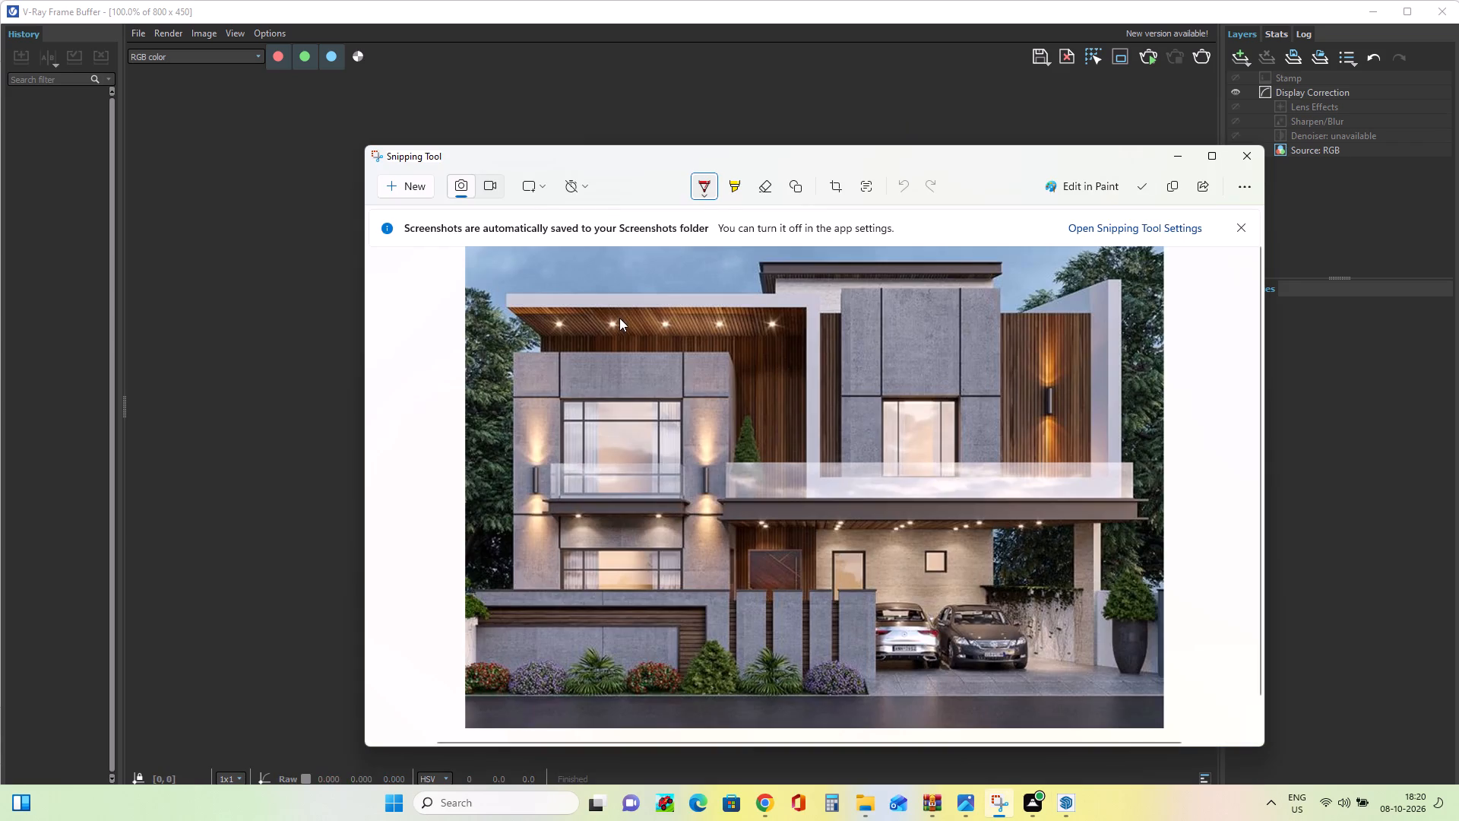
pyautogui.click(410, 183)
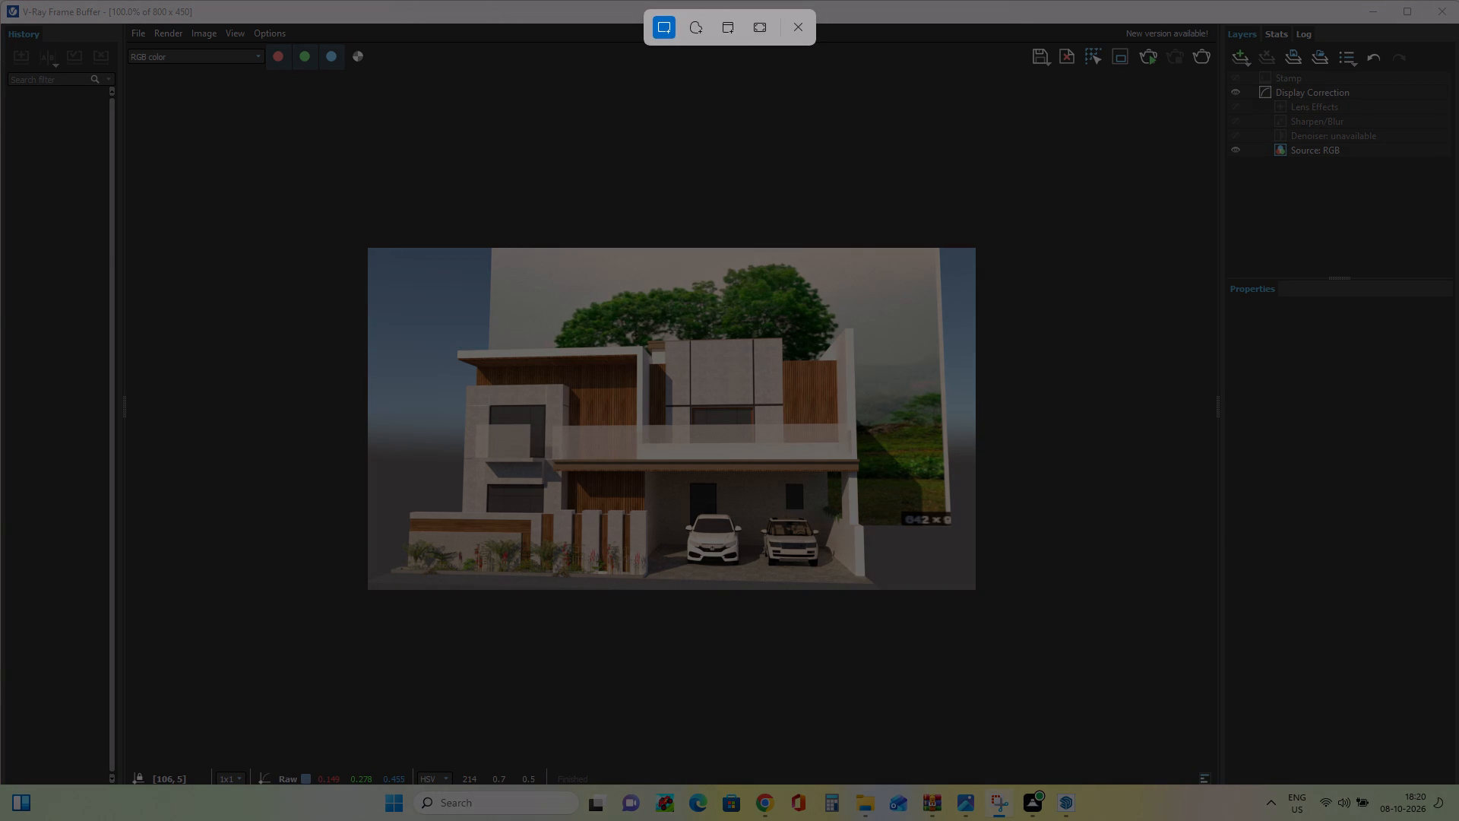
pyautogui.moveTo(868, 276); pyautogui.dragTo(859, 302)
pyautogui.moveTo(859, 302); pyautogui.dragTo(390, 585)
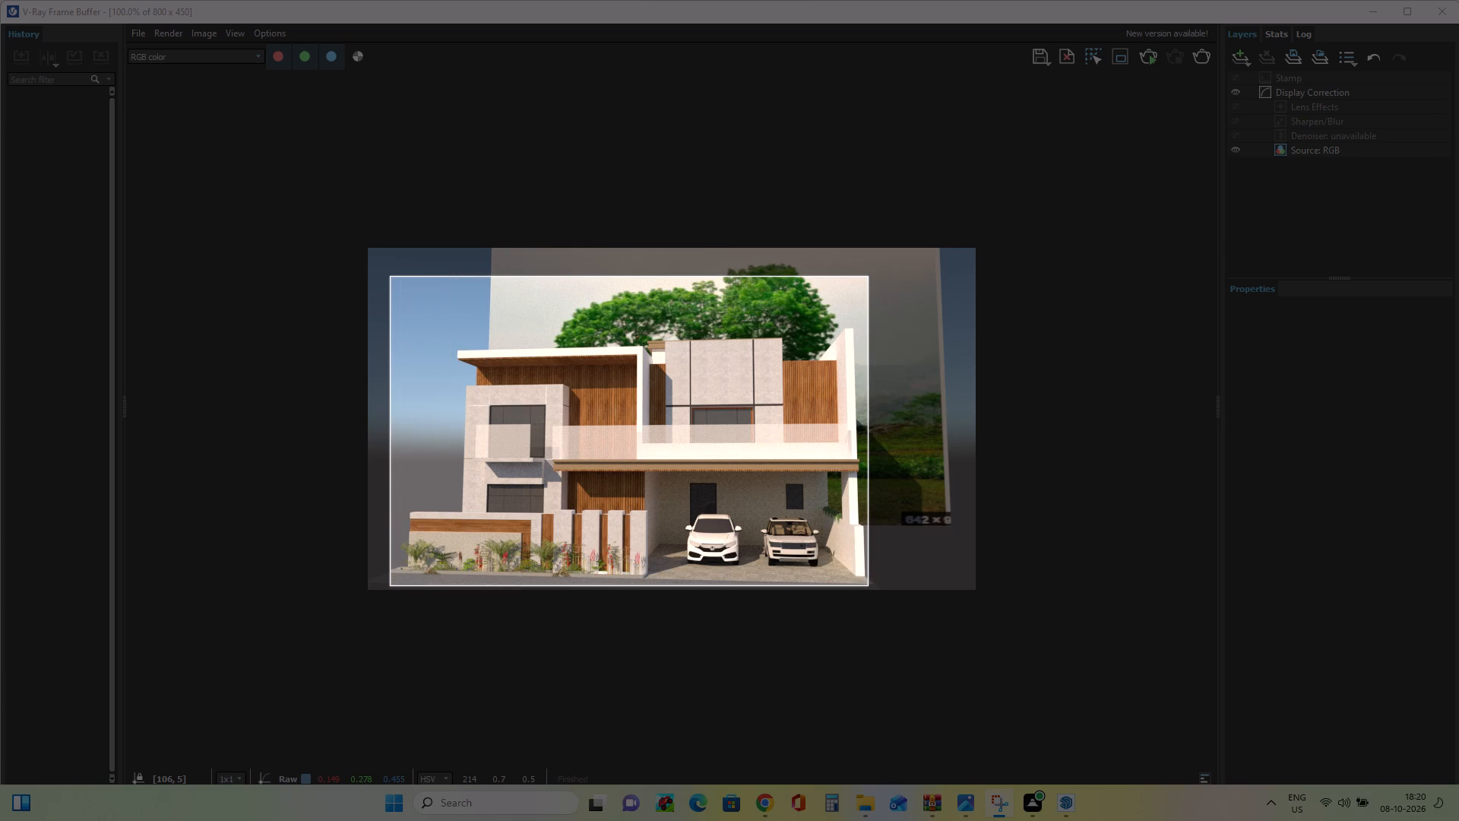
pyautogui.moveTo(390, 585); pyautogui.dragTo(390, 583)
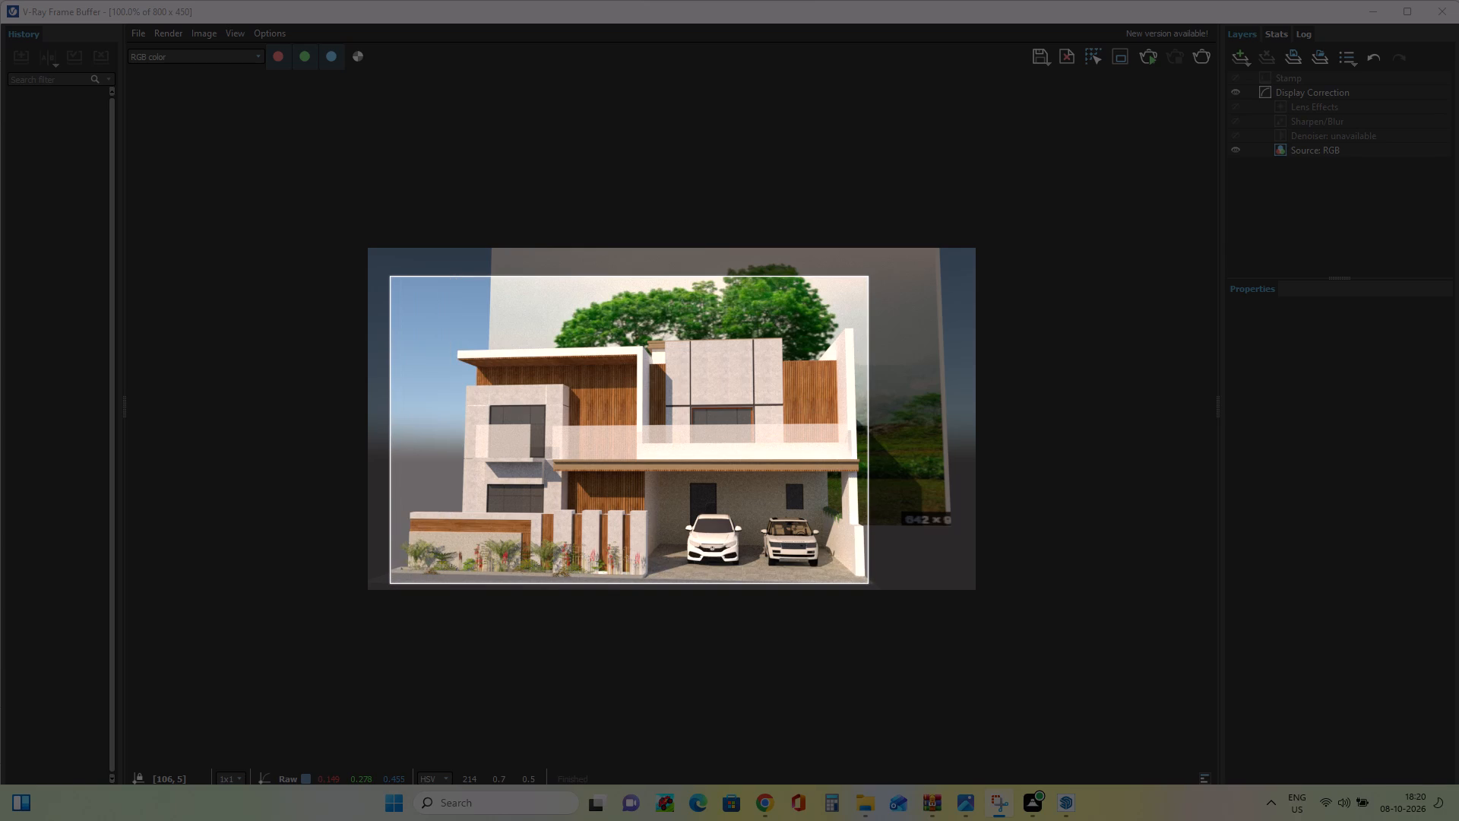
pyautogui.moveTo(390, 583); pyautogui.dragTo(391, 589)
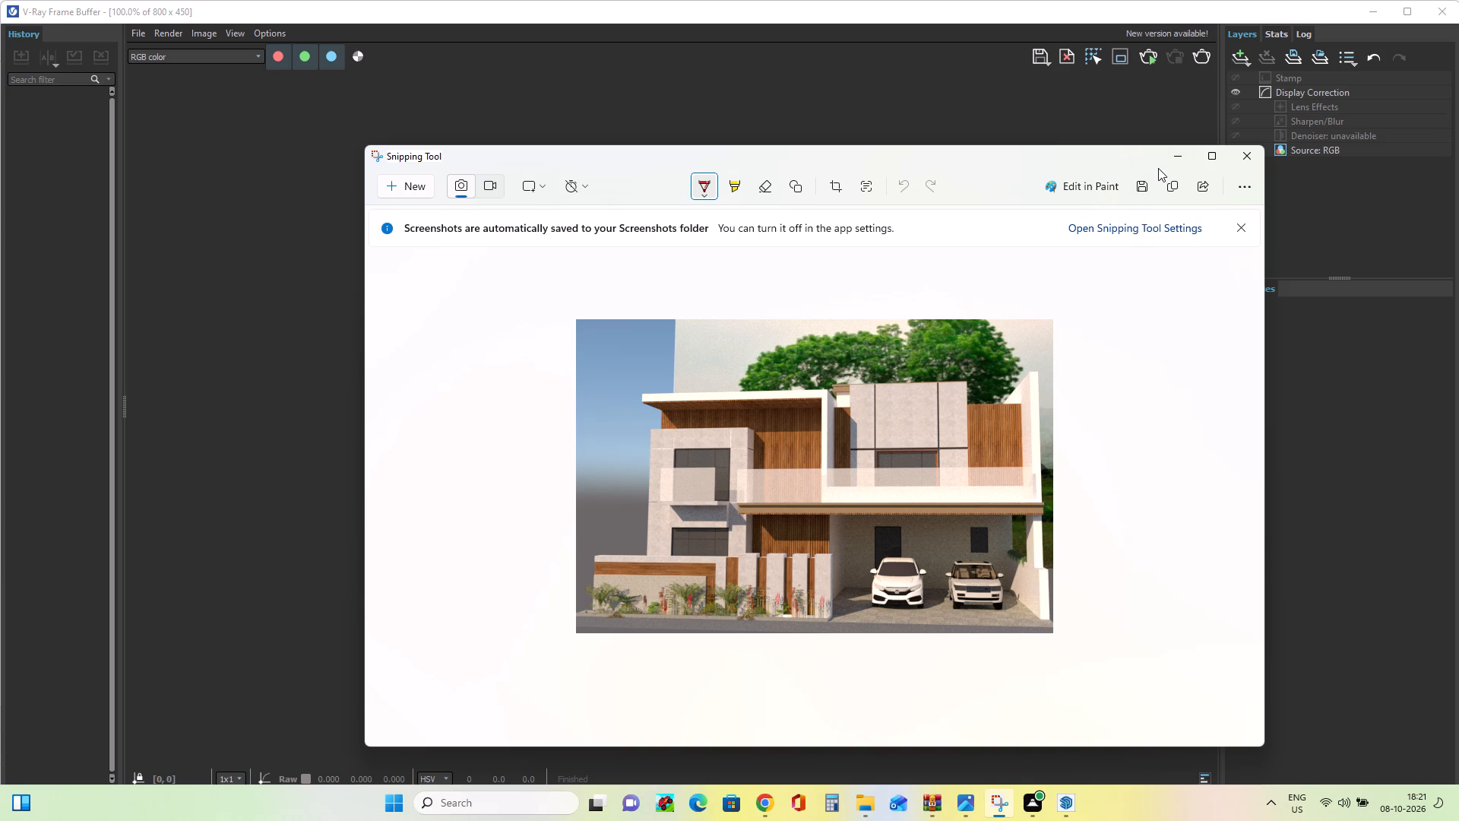
pyautogui.click(1179, 150)
pyautogui.click(1453, 14)
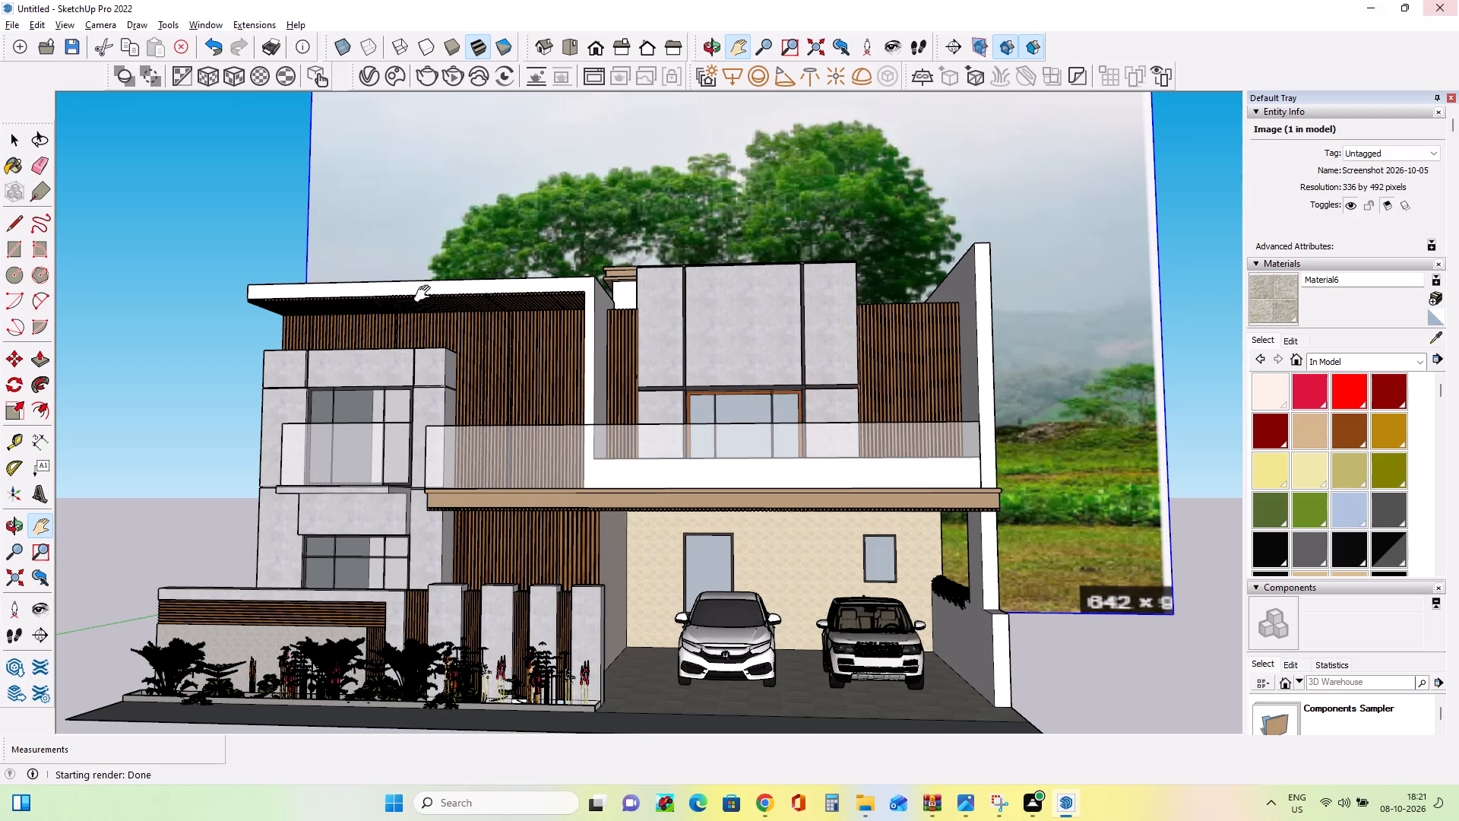
# Widen the landscape image by scaling it about 1.33 along the red axis, so it extends past the house's balcony side.
pyautogui.click(14, 132)
pyautogui.click(353, 163)
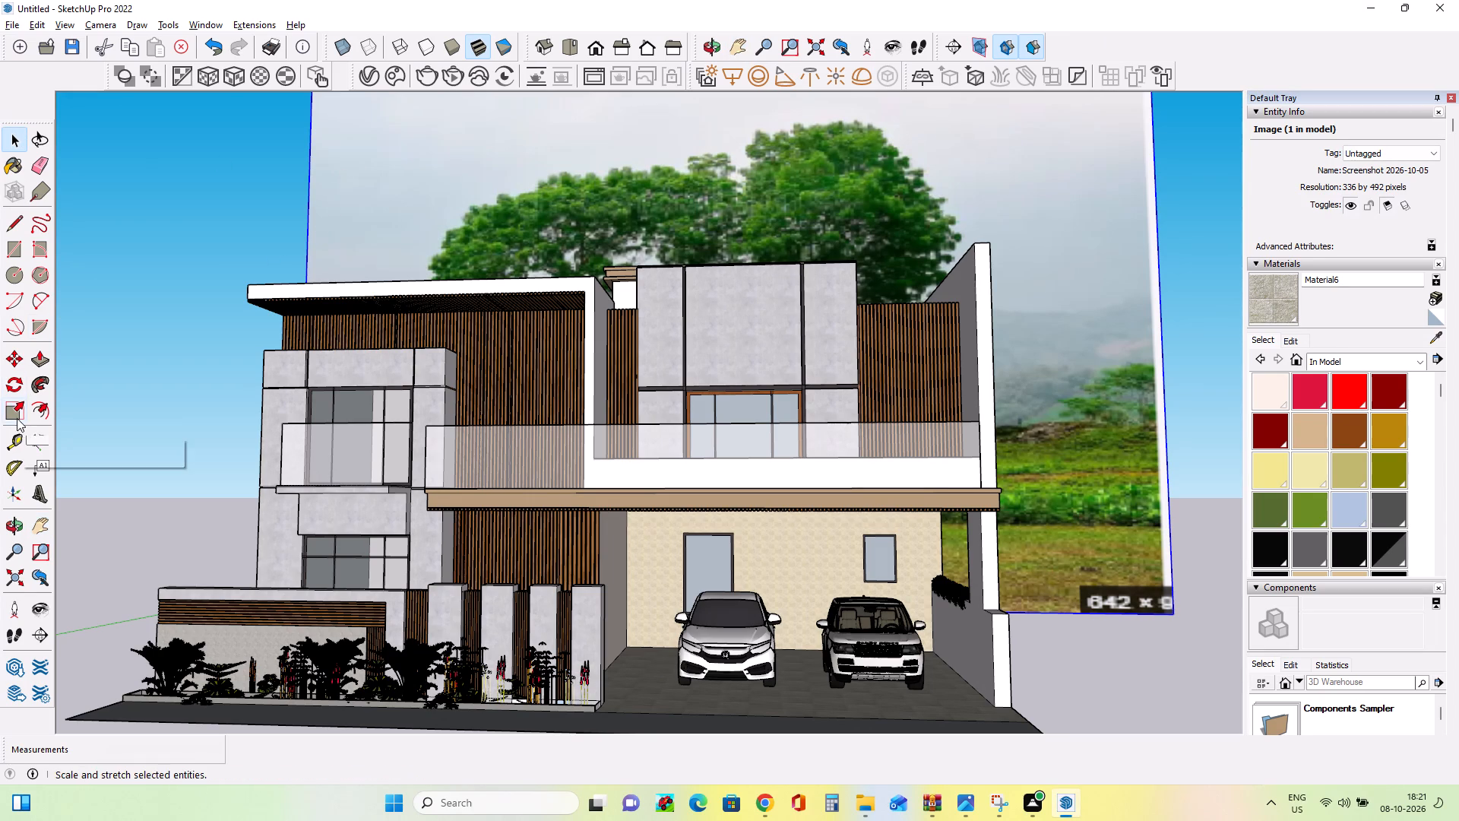
pyautogui.click(15, 415)
pyautogui.click(304, 201)
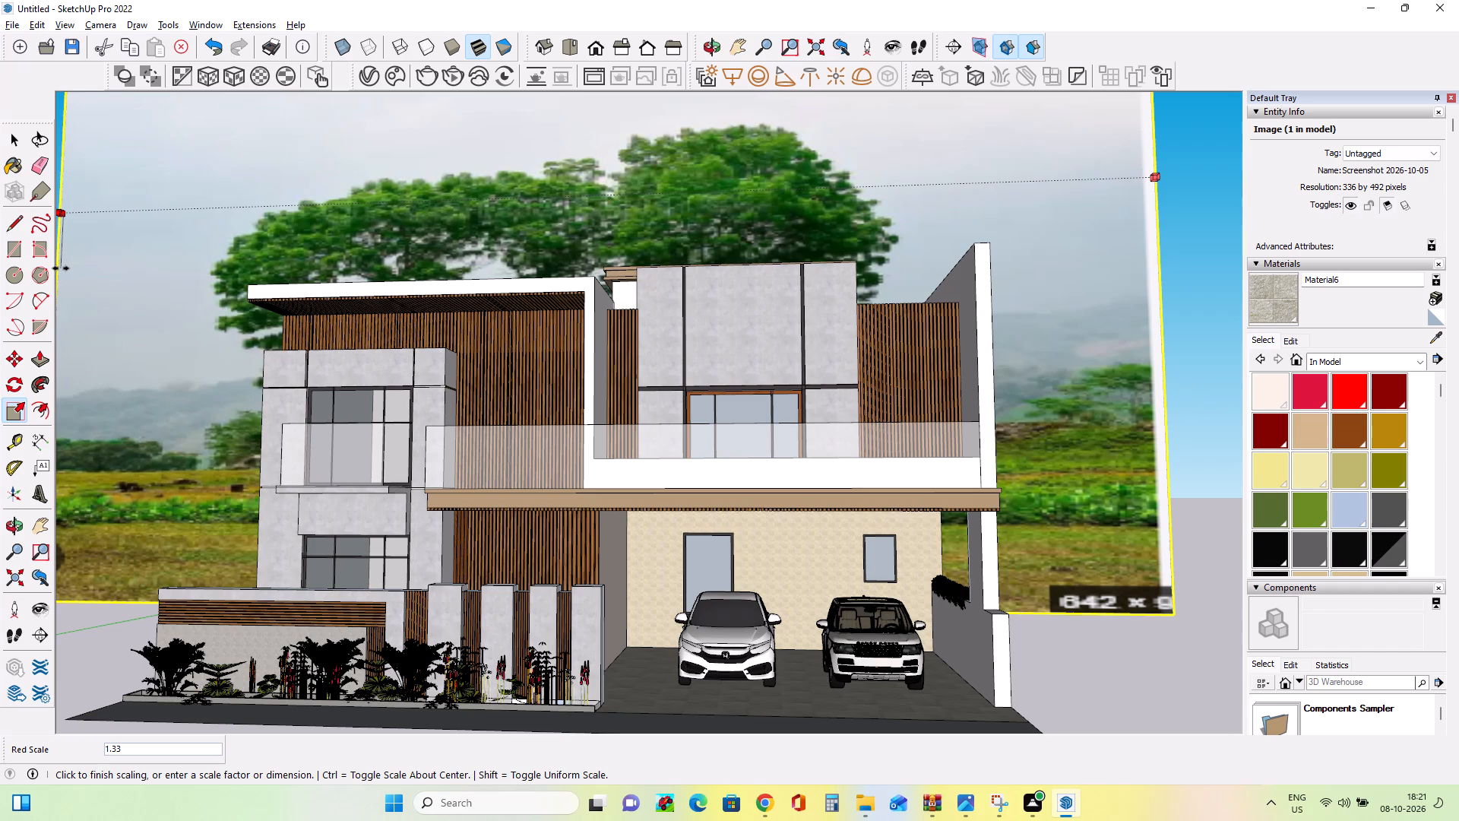
pyautogui.click(61, 268)
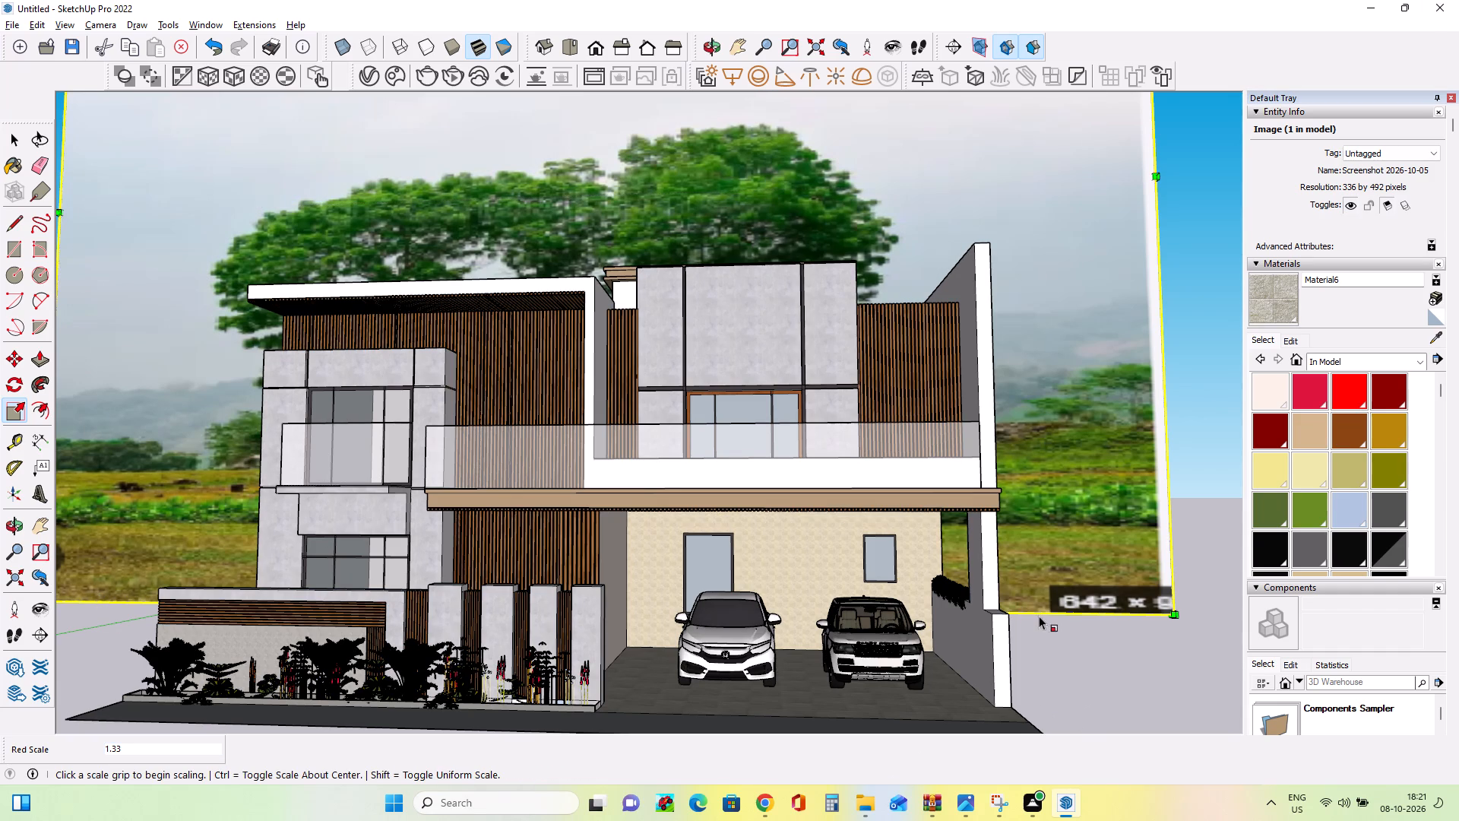
pyautogui.click(11, 143)
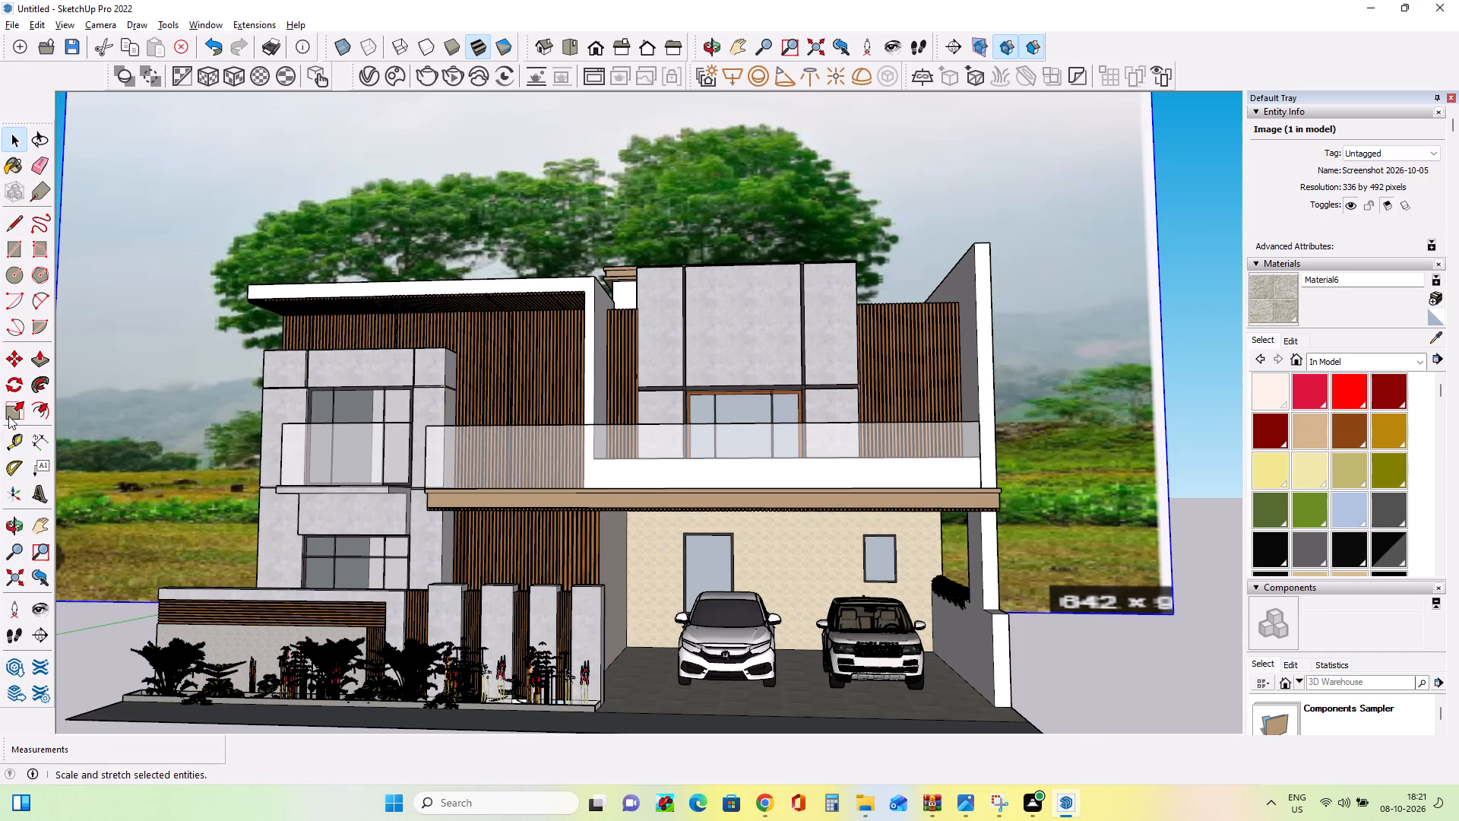
pyautogui.click(8, 410)
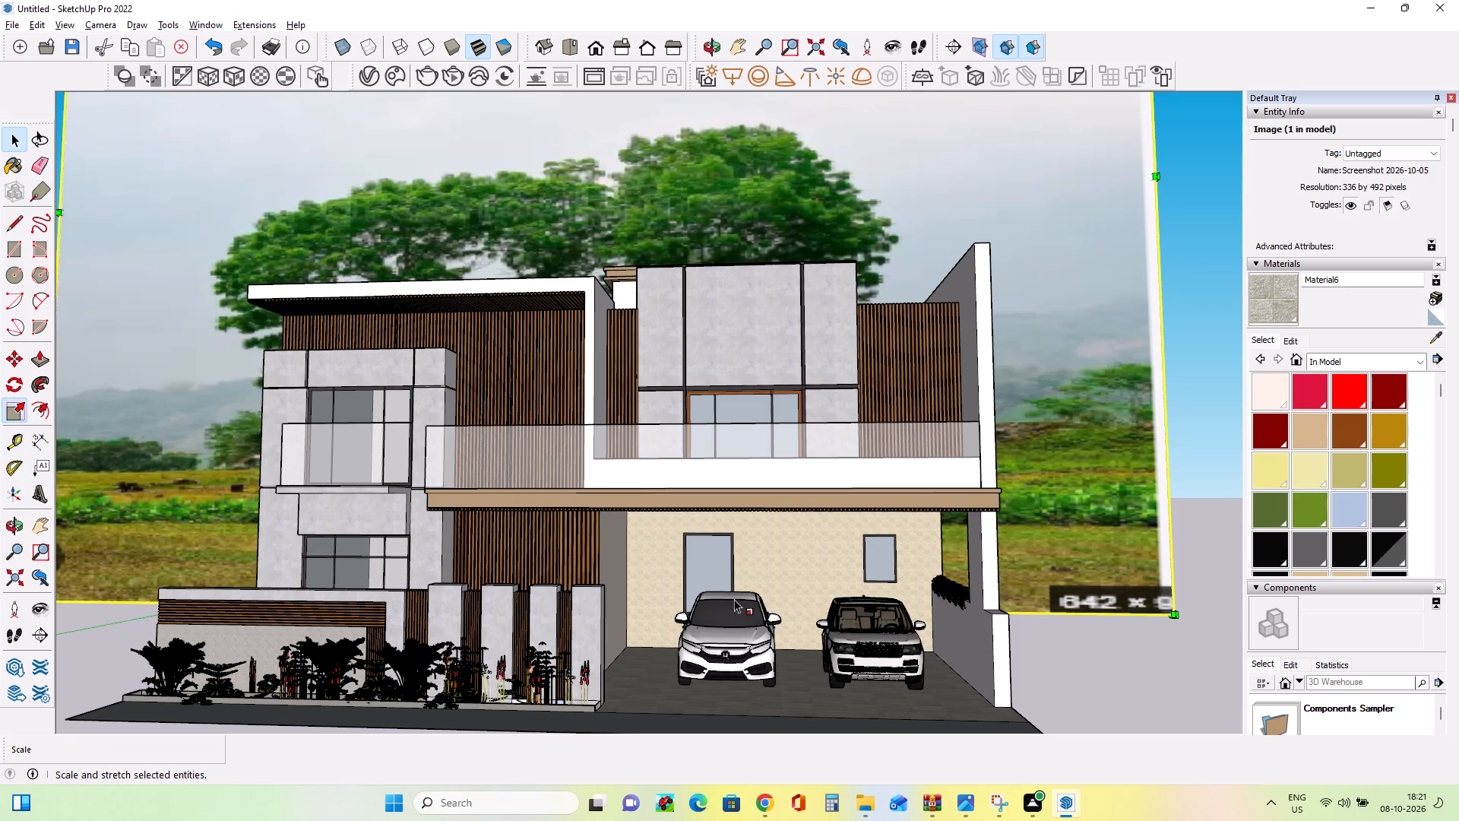
# Start a new V-Ray render of the low front view with the widened landscape behind the house and both cars.
pyautogui.scroll(-2, 795, 601)
pyautogui.moveTo(774, 620); pyautogui.dragTo(888, 614, button='middle')
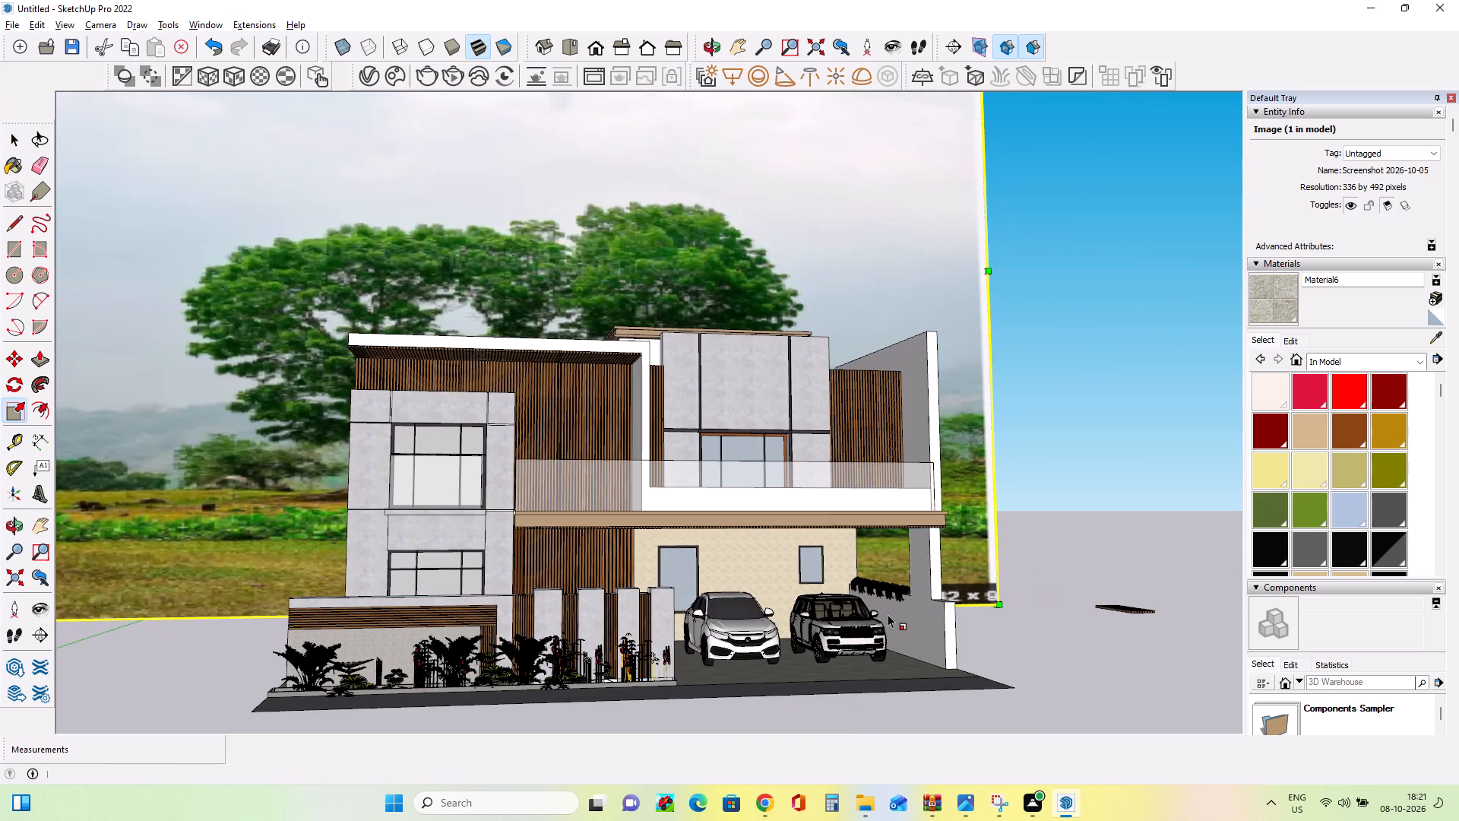
pyautogui.scroll(-2, 888, 614)
pyautogui.scroll(2, 888, 614)
pyautogui.moveTo(923, 636); pyautogui.dragTo(859, 664, button='middle')
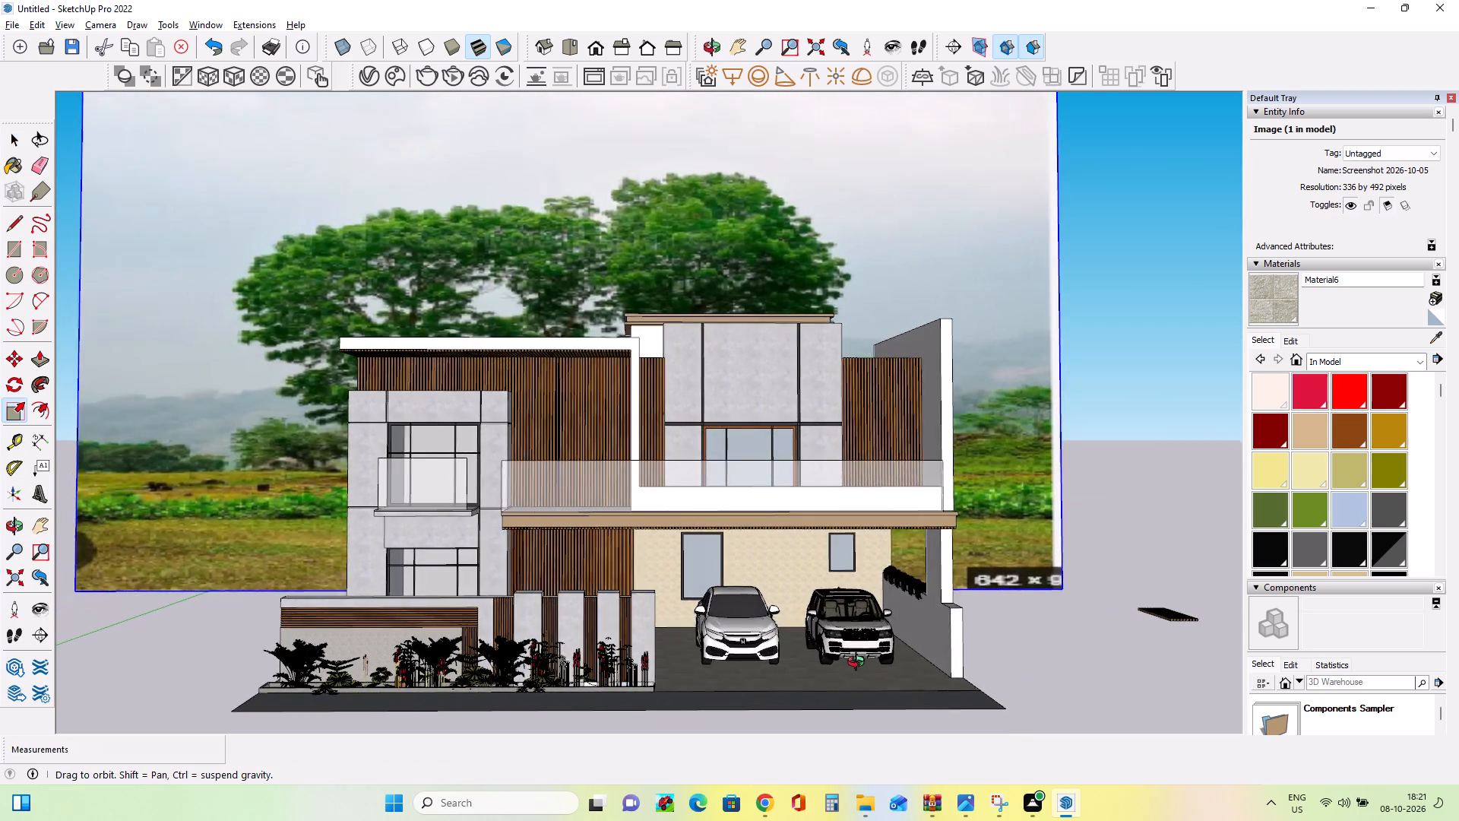
pyautogui.moveTo(859, 664); pyautogui.dragTo(793, 664, button='middle')
pyautogui.scroll(1, 764, 648)
pyautogui.moveTo(765, 648); pyautogui.dragTo(771, 637, button='middle')
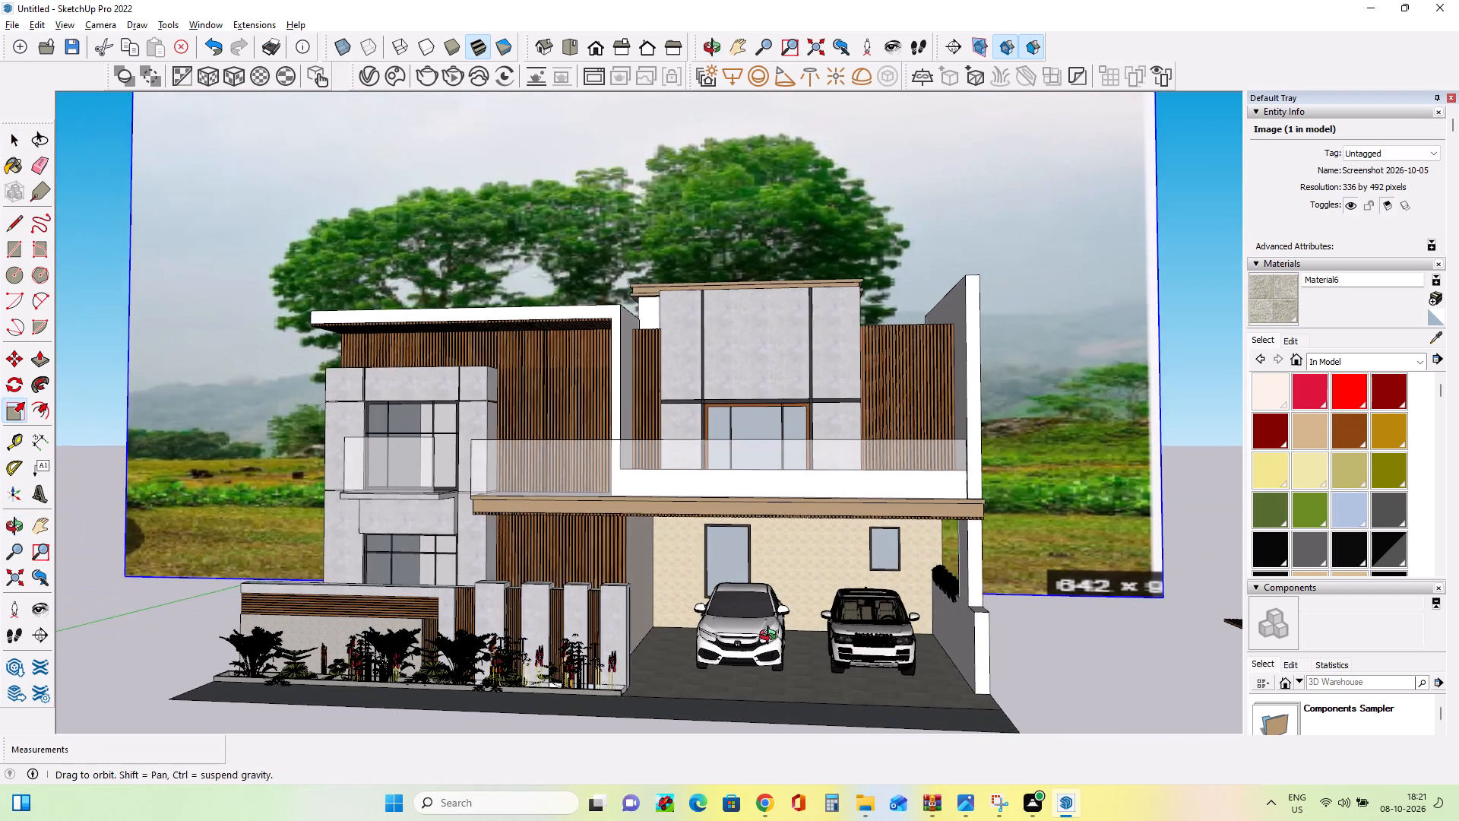
pyautogui.moveTo(771, 637); pyautogui.dragTo(779, 622, button='middle')
pyautogui.scroll(1, 779, 622)
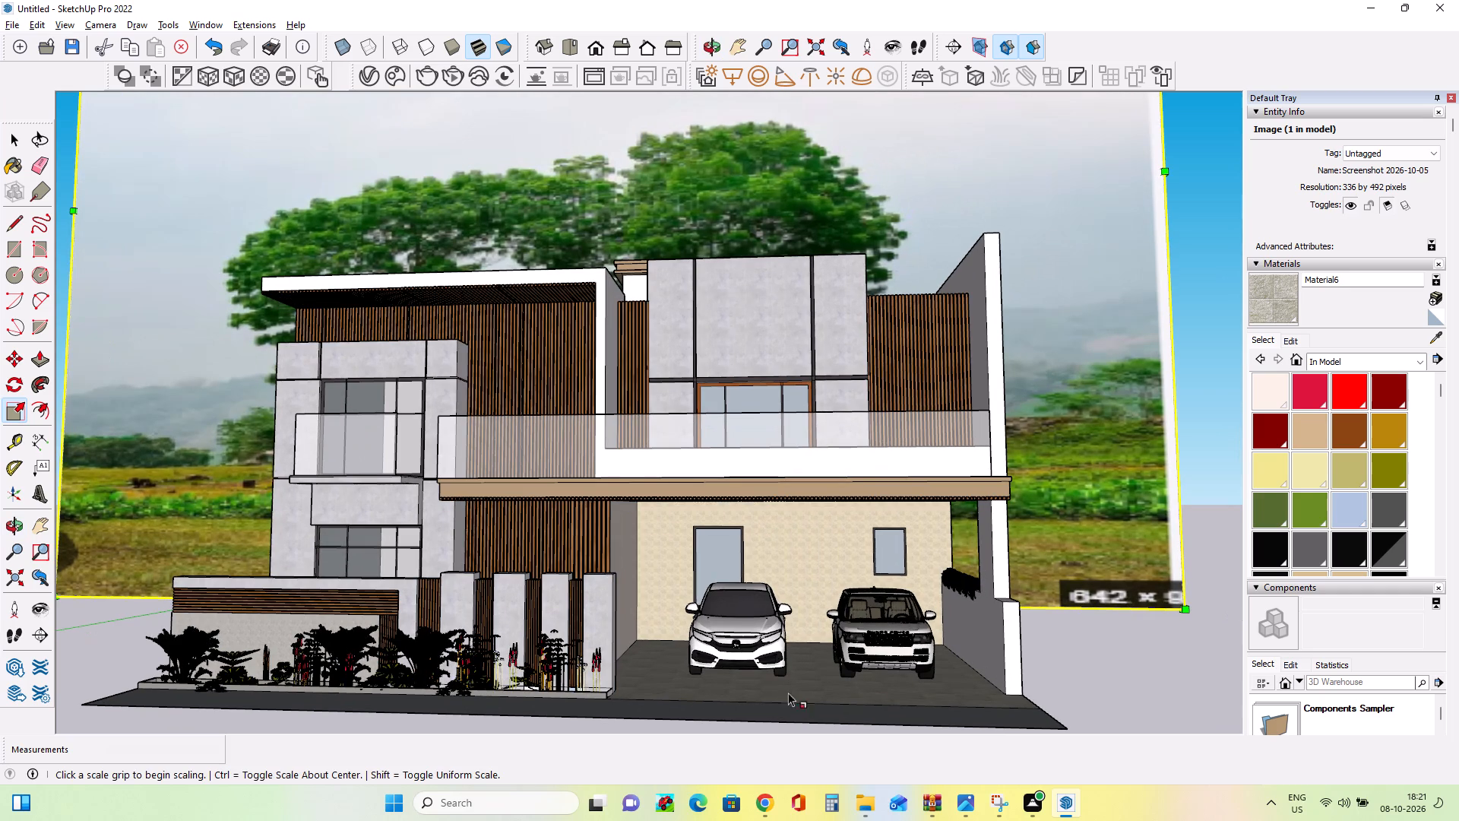
pyautogui.click(432, 73)
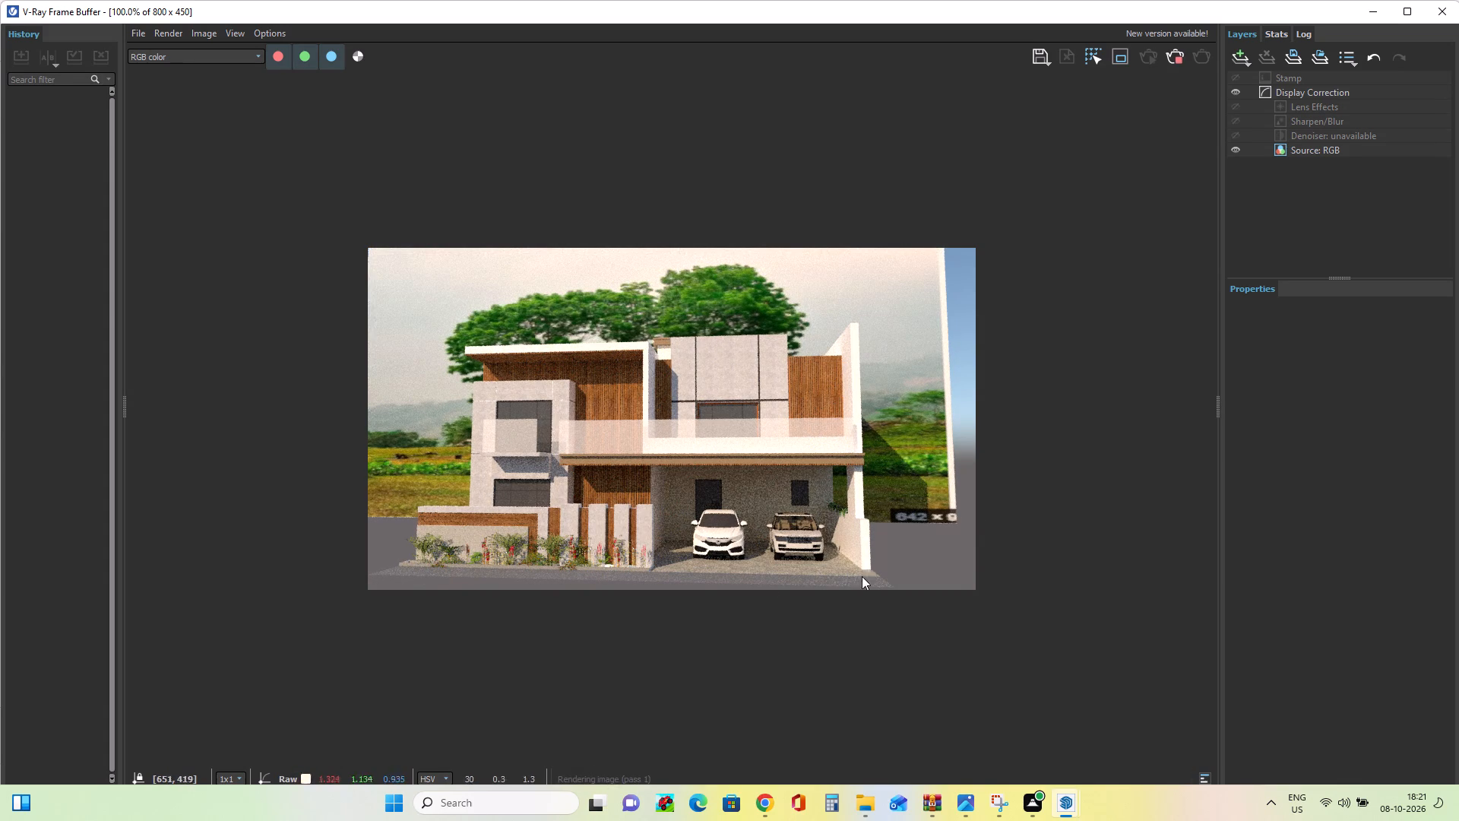
# Check the new render up close, snip the house, cars and landscape without the bare sky strip in Snipping Tool, and close the render window.
pyautogui.scroll(2, 837, 559)
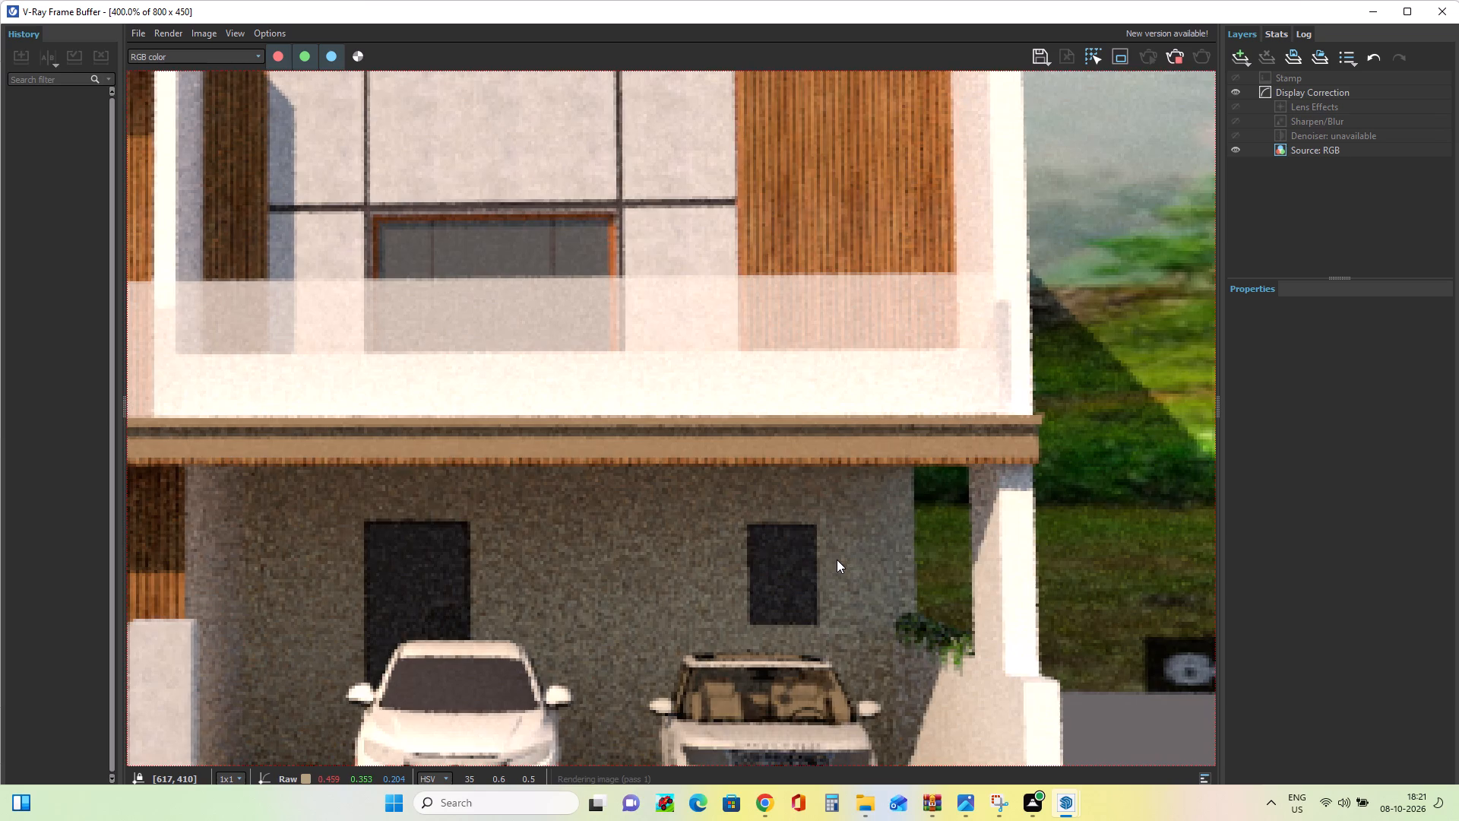
pyautogui.scroll(-1, 837, 559)
pyautogui.scroll(1, 837, 559)
pyautogui.scroll(-3, 837, 559)
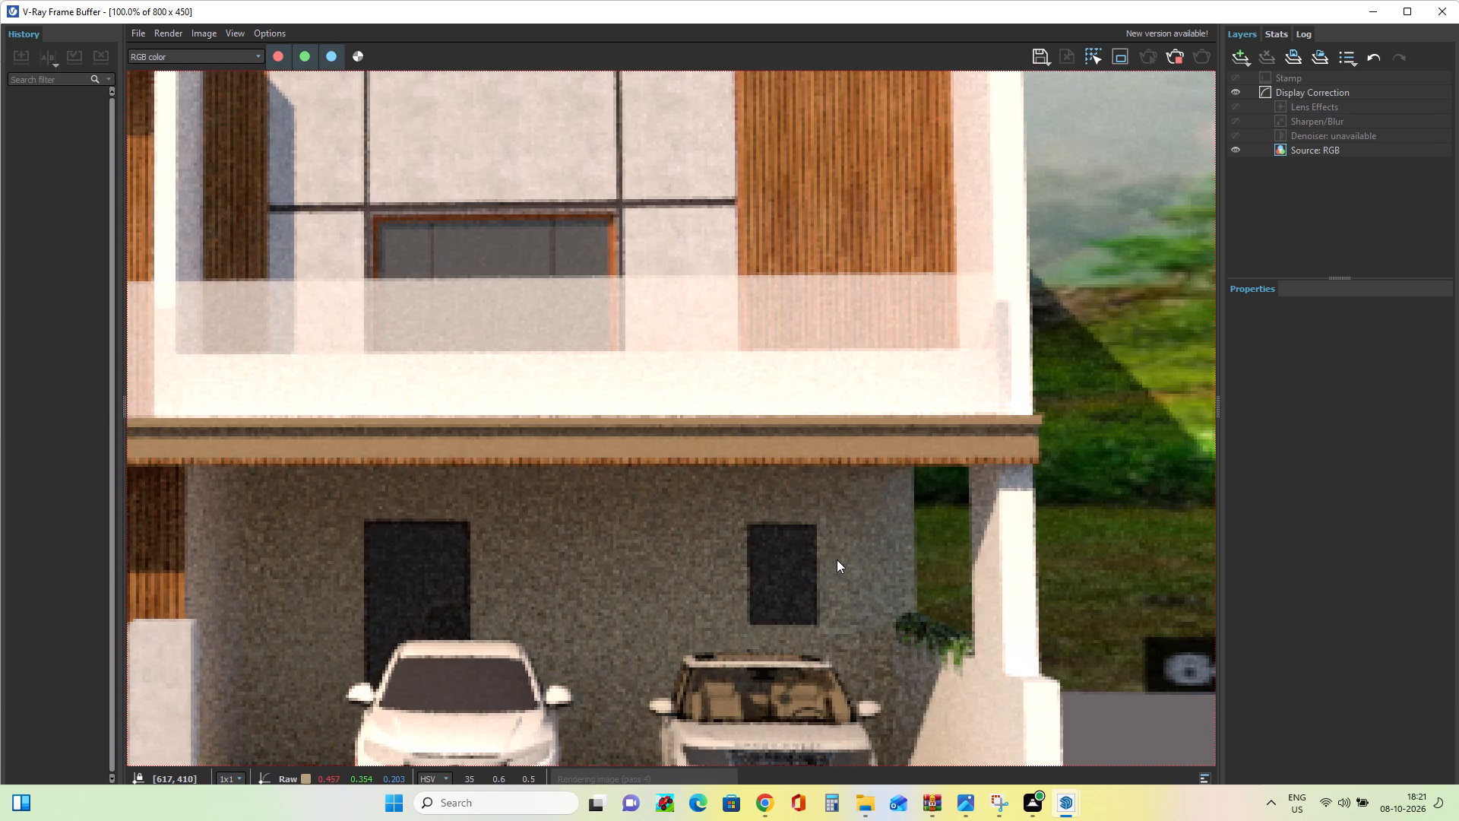
pyautogui.scroll(2, 837, 559)
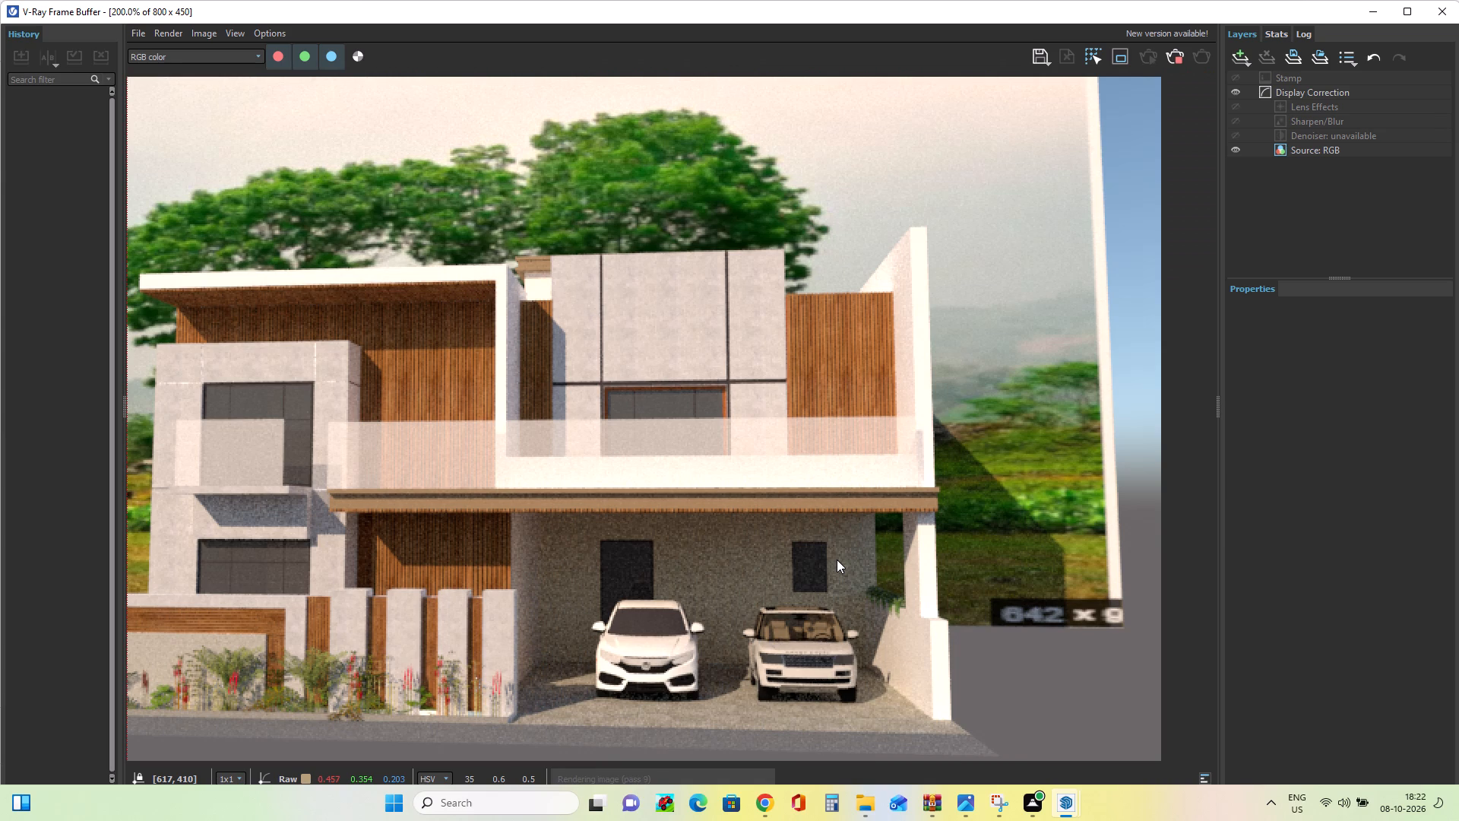
pyautogui.scroll(-1, 837, 559)
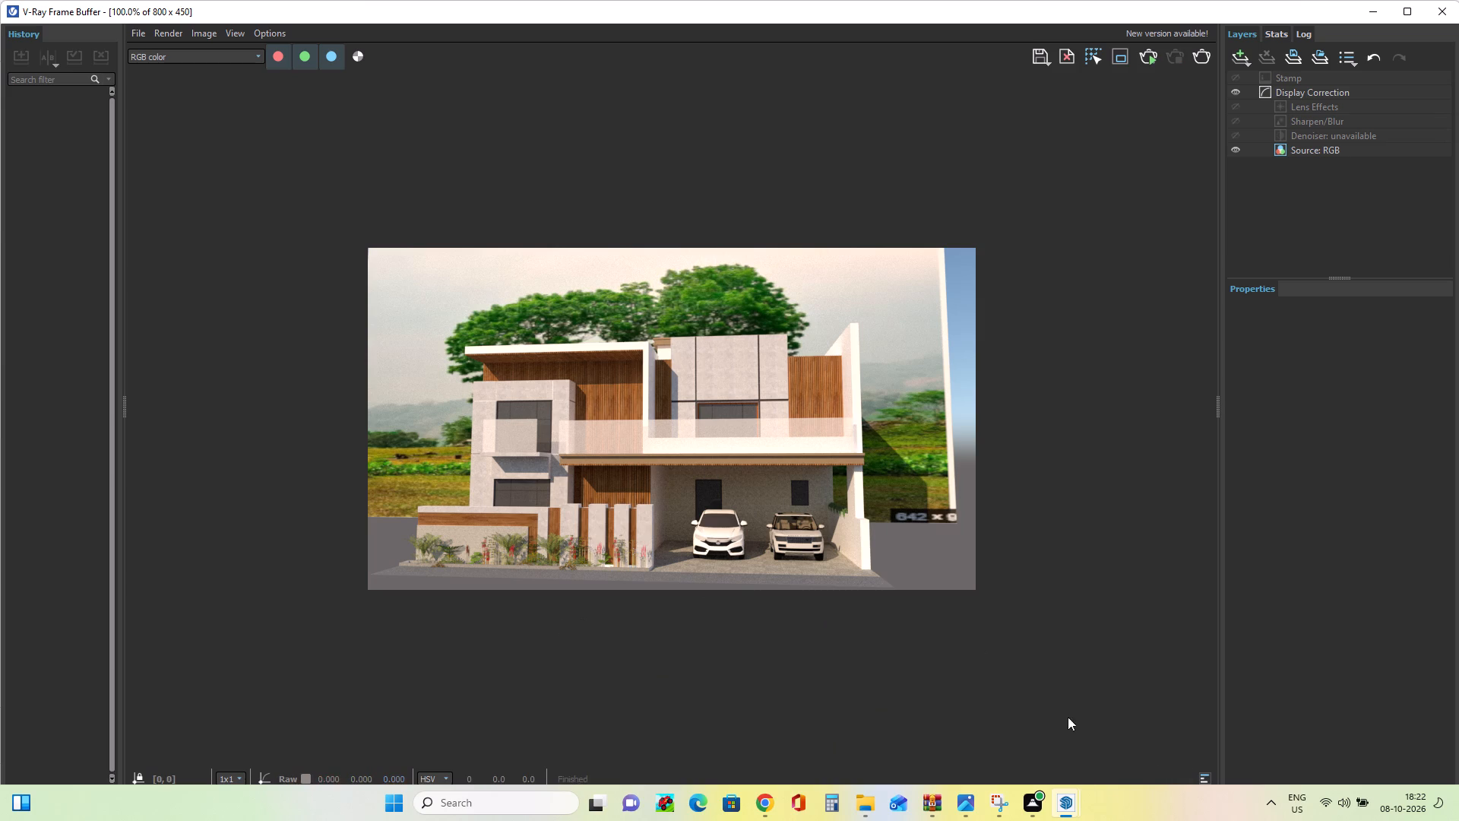
pyautogui.click(999, 800)
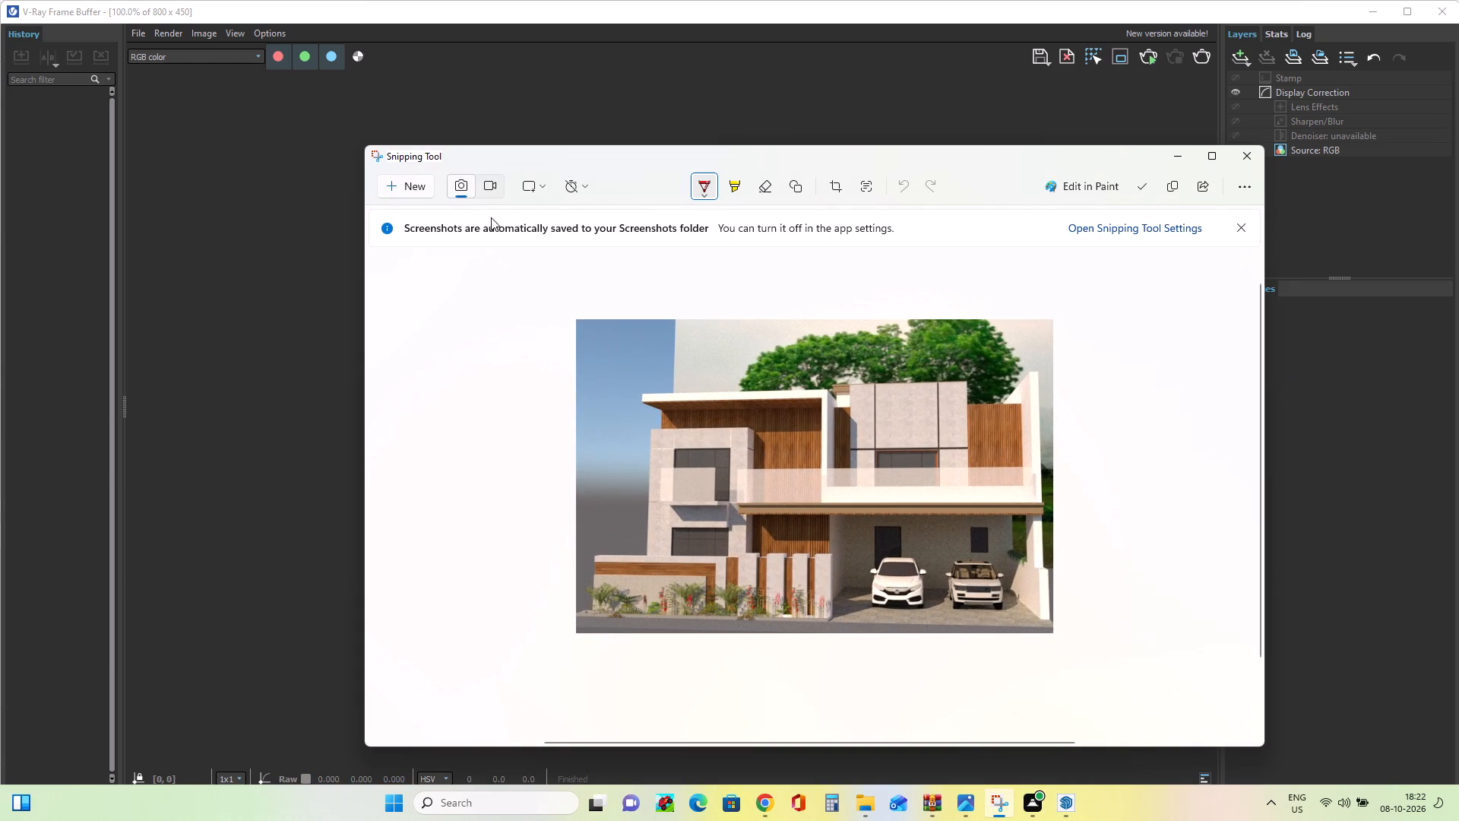
pyautogui.click(404, 182)
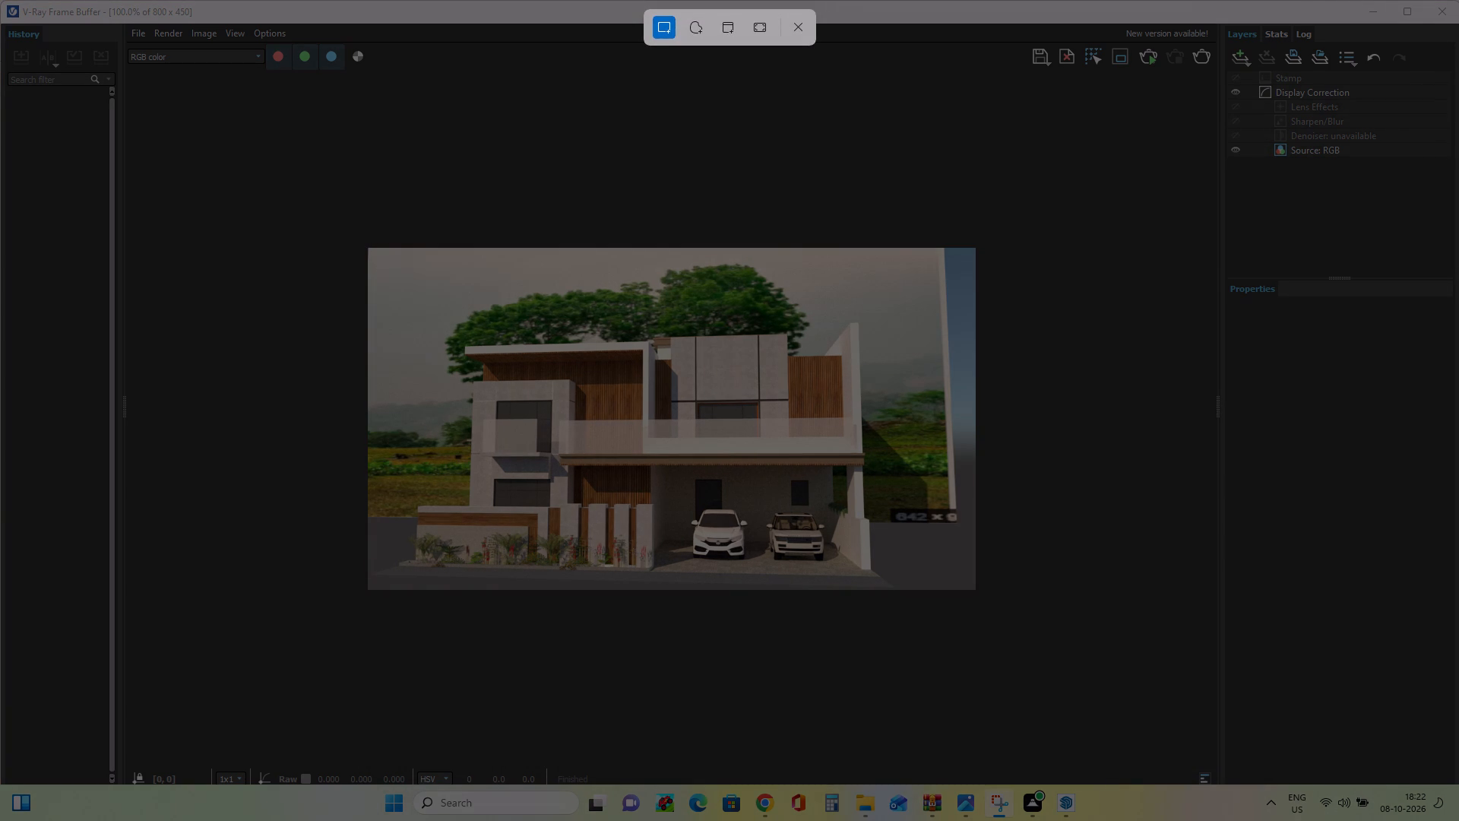
pyautogui.moveTo(895, 270); pyautogui.dragTo(595, 570)
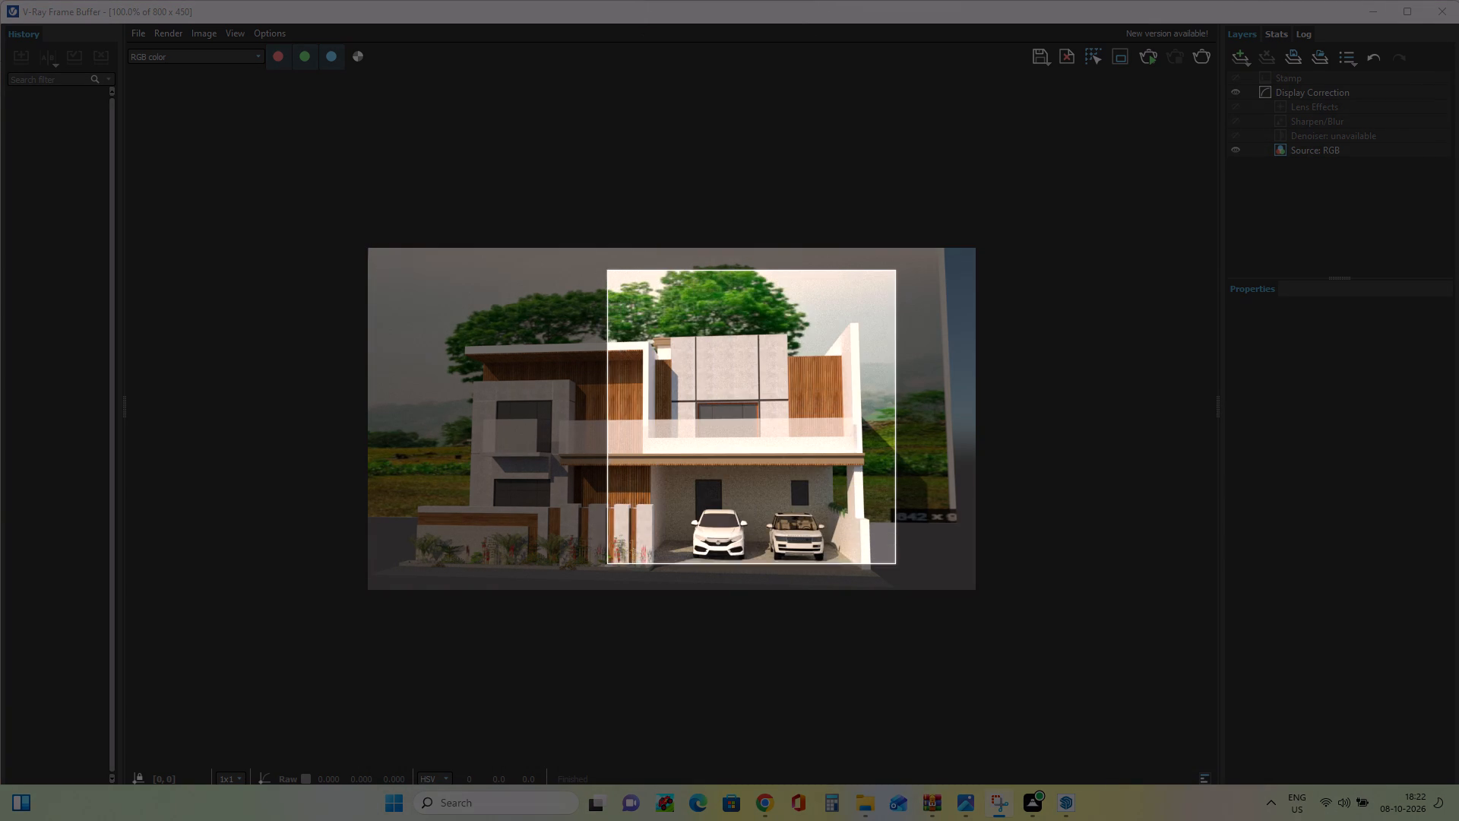
pyautogui.moveTo(595, 570); pyautogui.dragTo(387, 580)
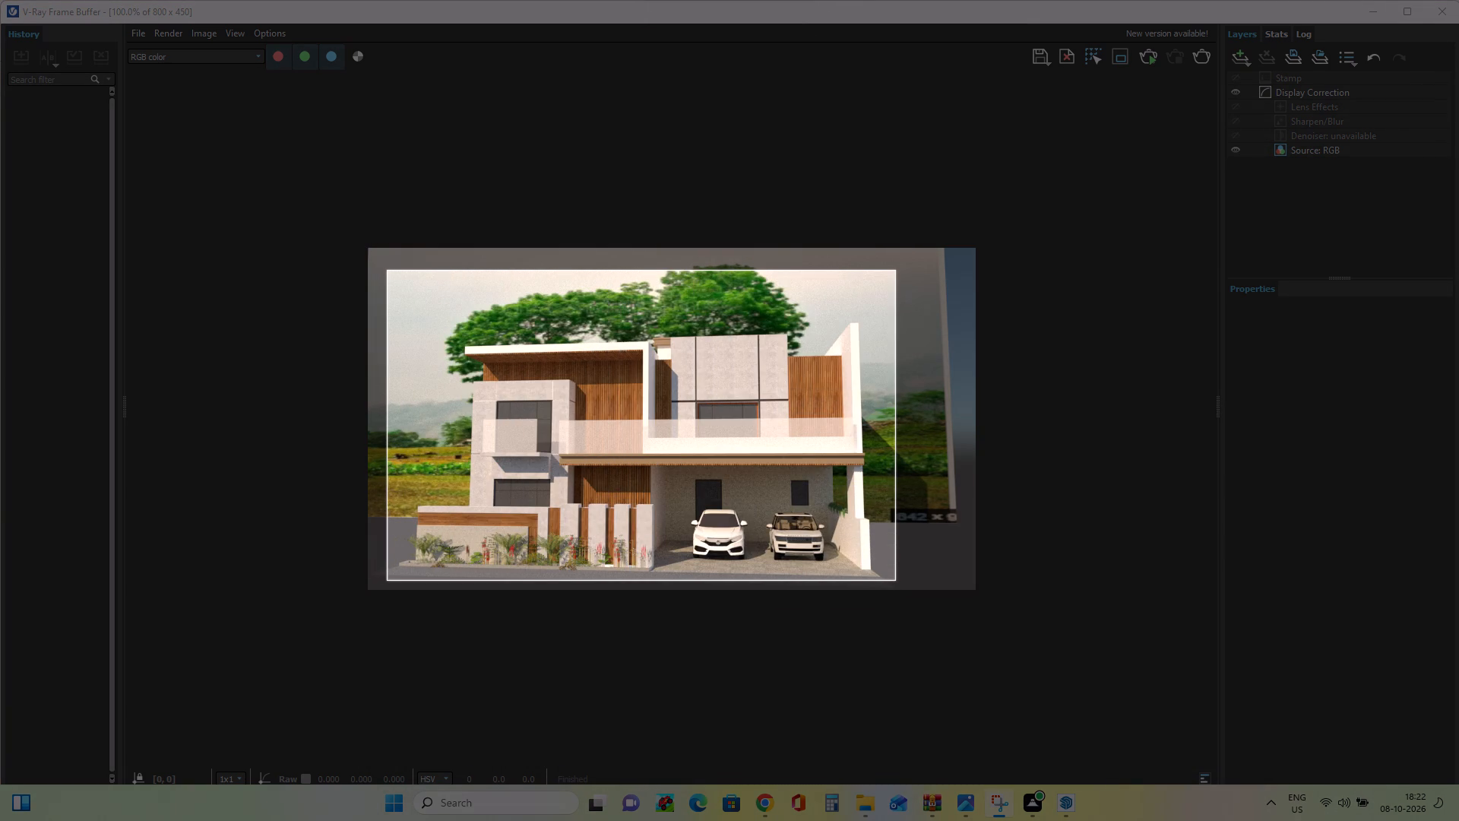
pyautogui.moveTo(387, 580); pyautogui.dragTo(389, 579)
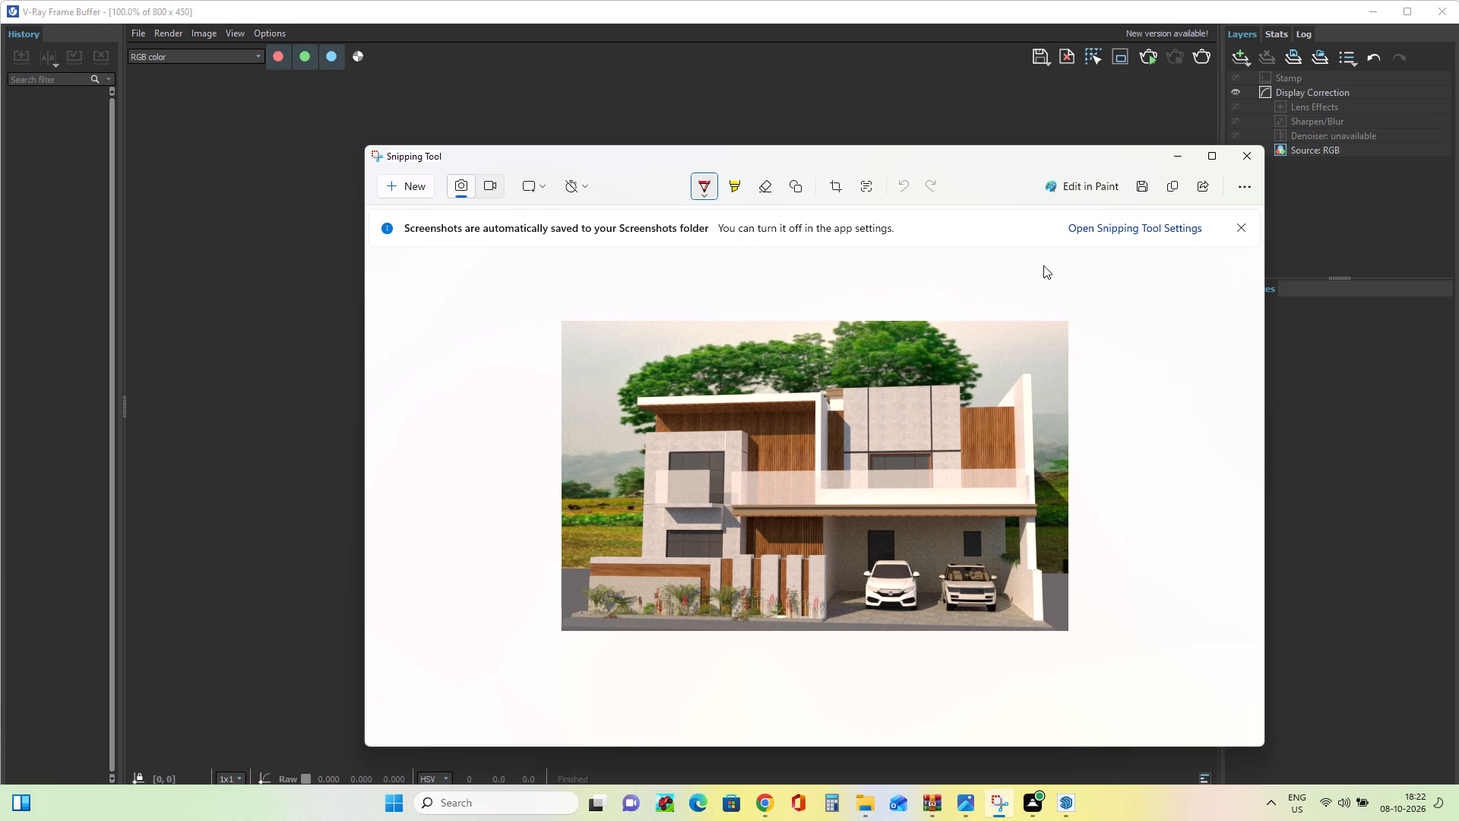
pyautogui.click(1184, 158)
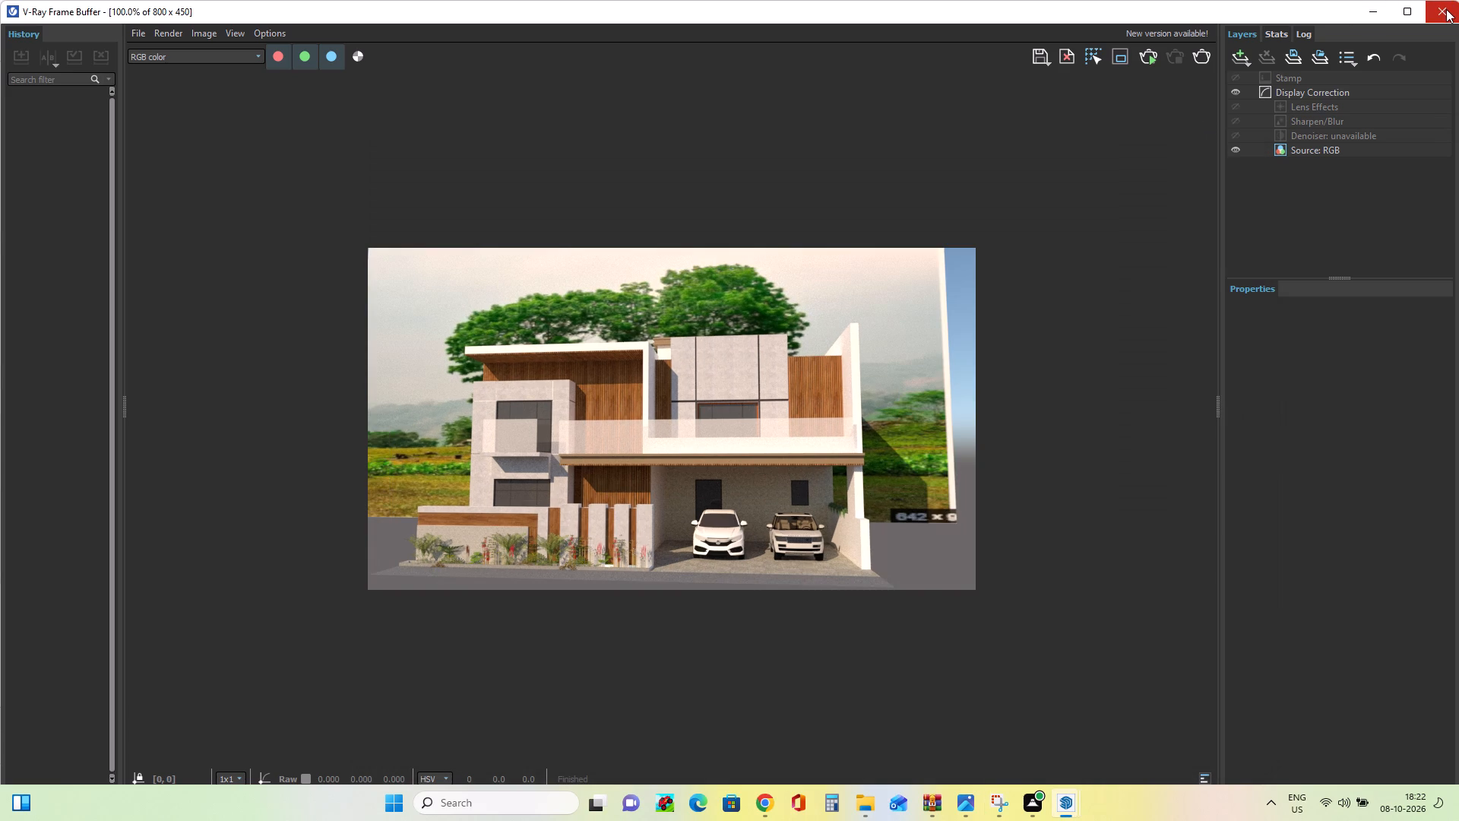
pyautogui.click(1446, 9)
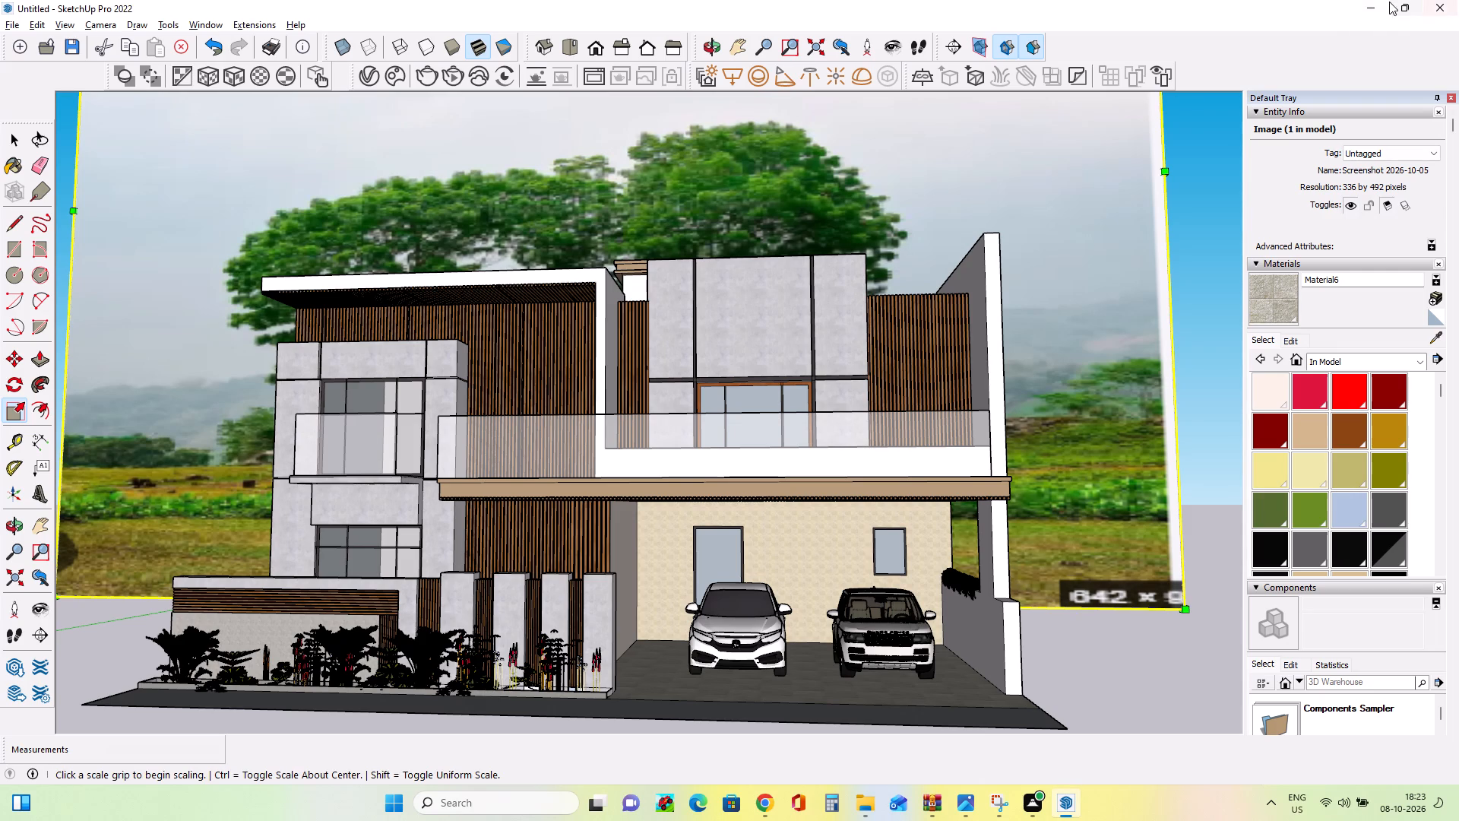
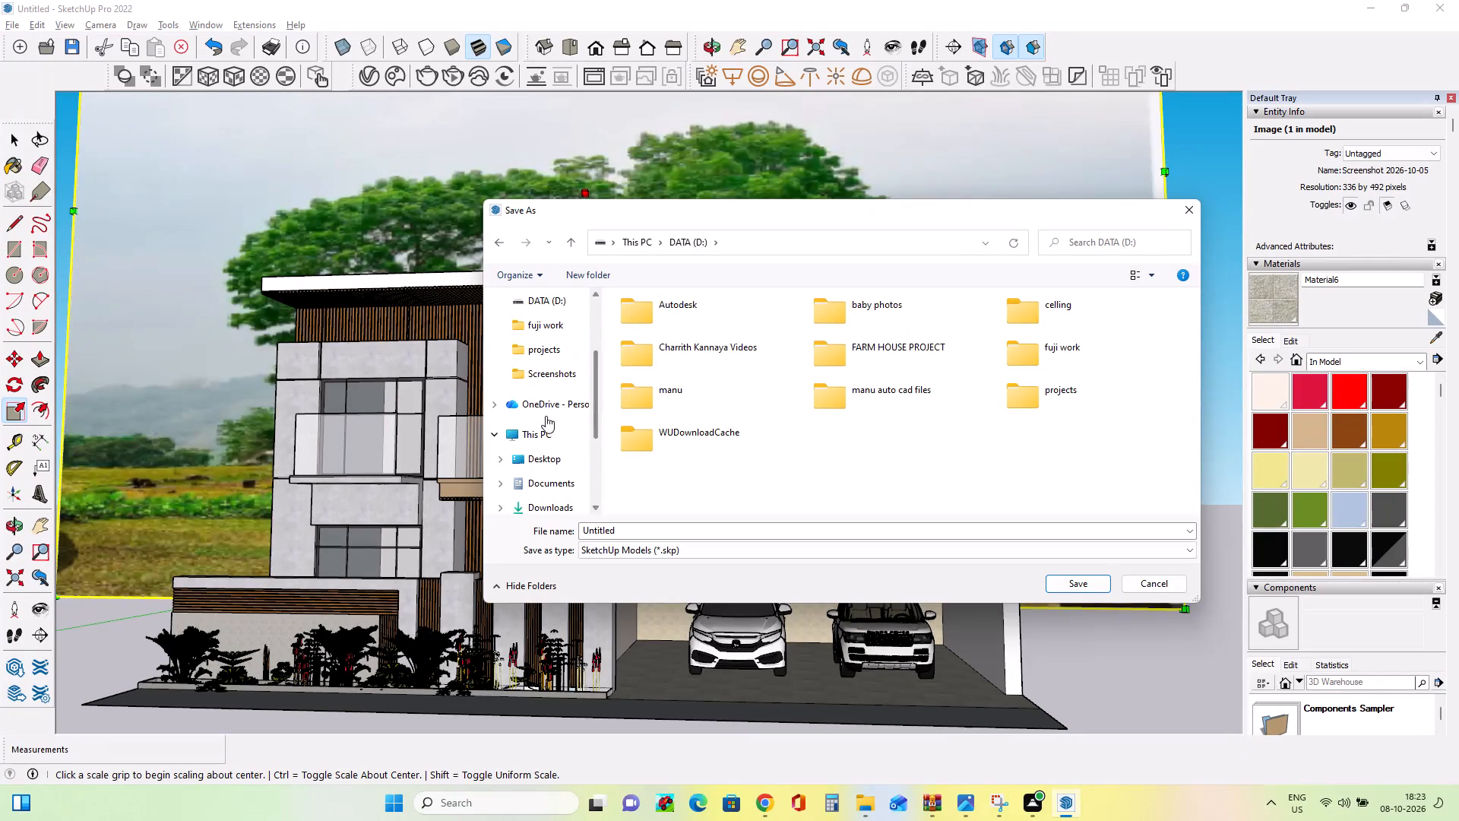
# Save the model to the Desktop as a SketchUp file named "Modern Luxury Two-Story Architectural Elevation Design.skp".
pyautogui.click(546, 461)
pyautogui.click(667, 530)
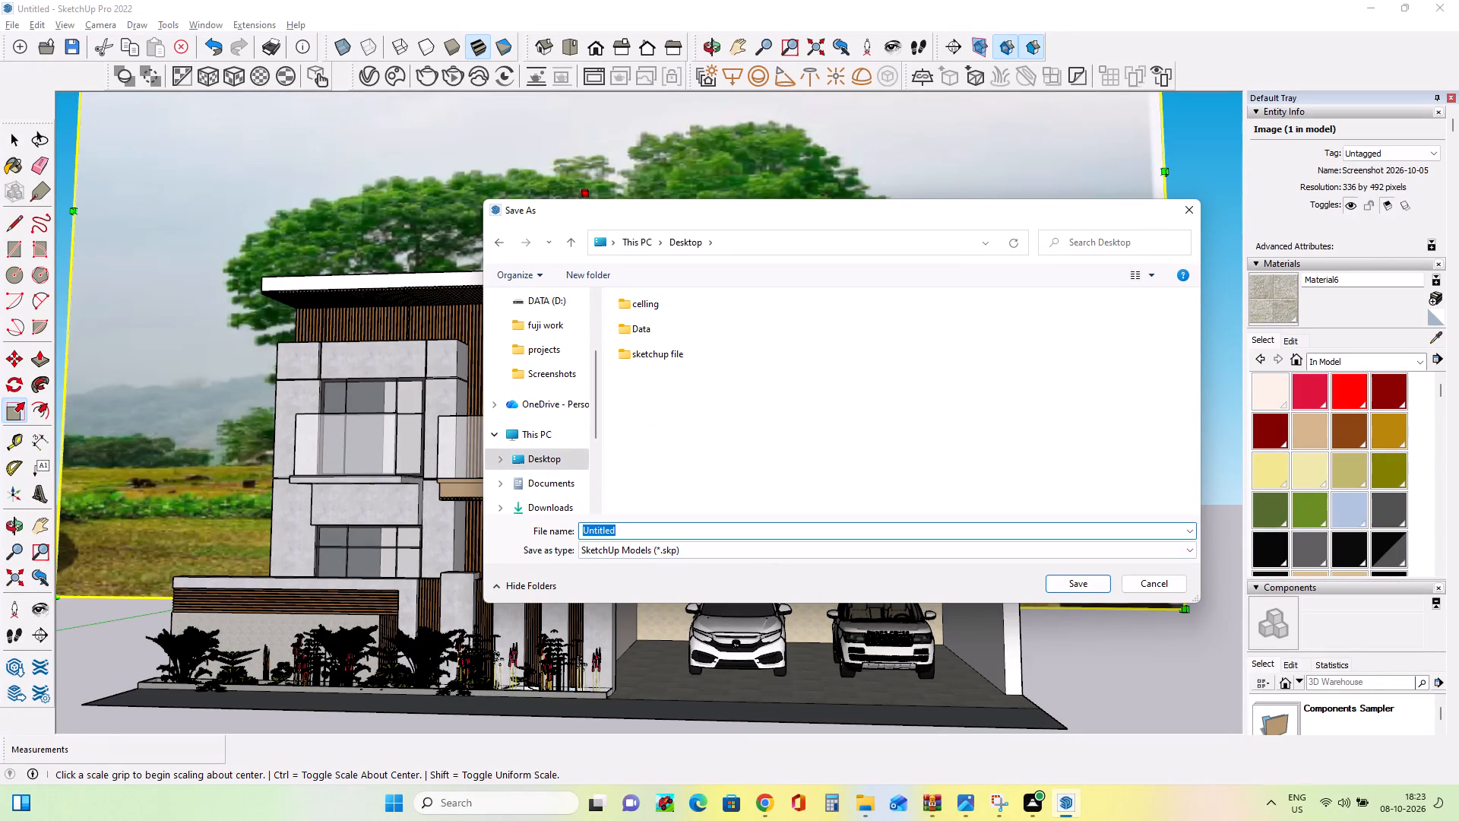
pyautogui.press('BackSpace')
pyautogui.write('mor')
pyautogui.press('BackSpace')
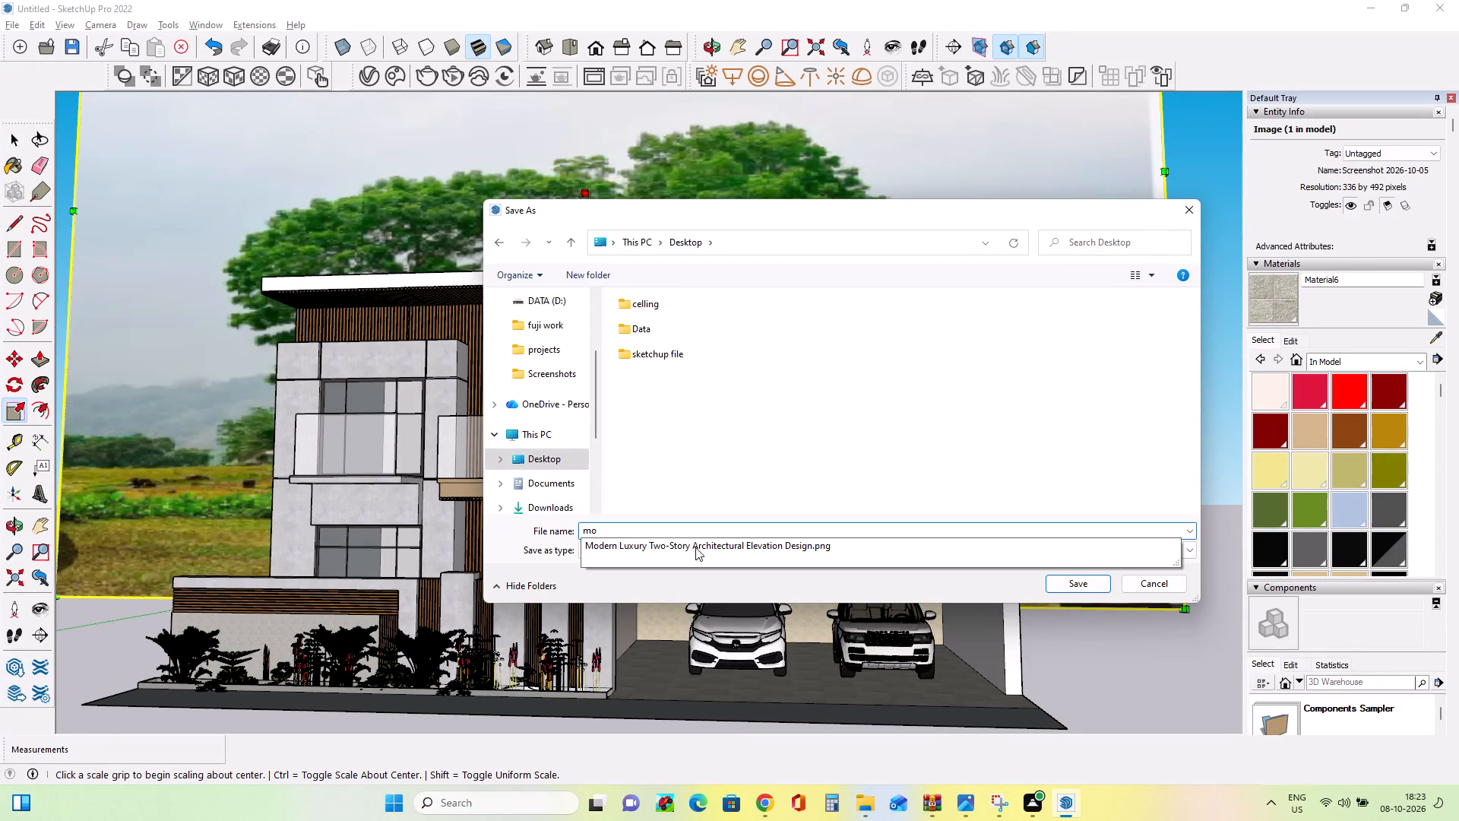
pyautogui.press('d')
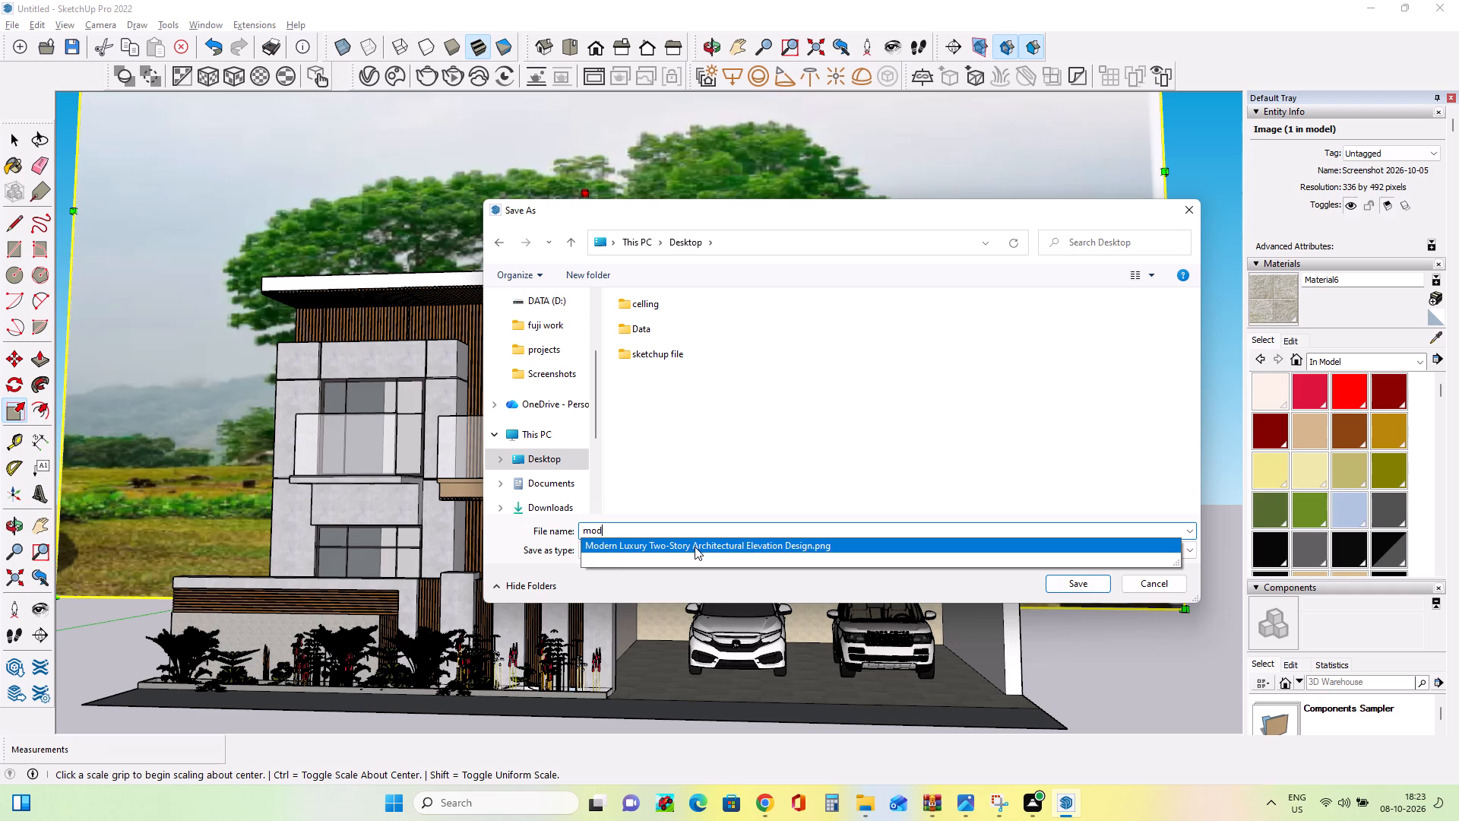
pyautogui.click(695, 547)
pyautogui.click(834, 528)
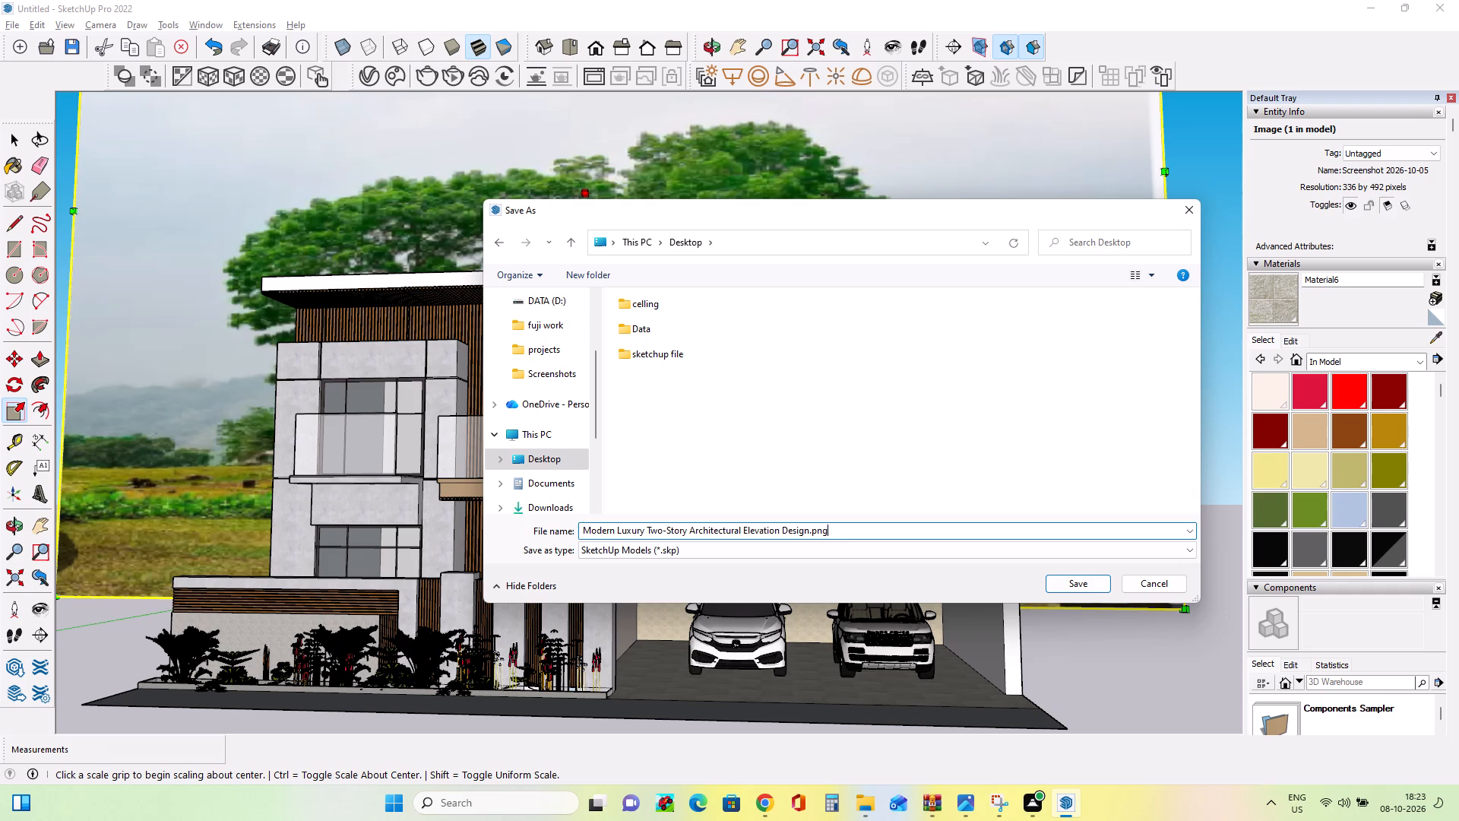
pyautogui.press('BackSpace')
pyautogui.press('BackSpace')
pyautogui.press('BackSpace')
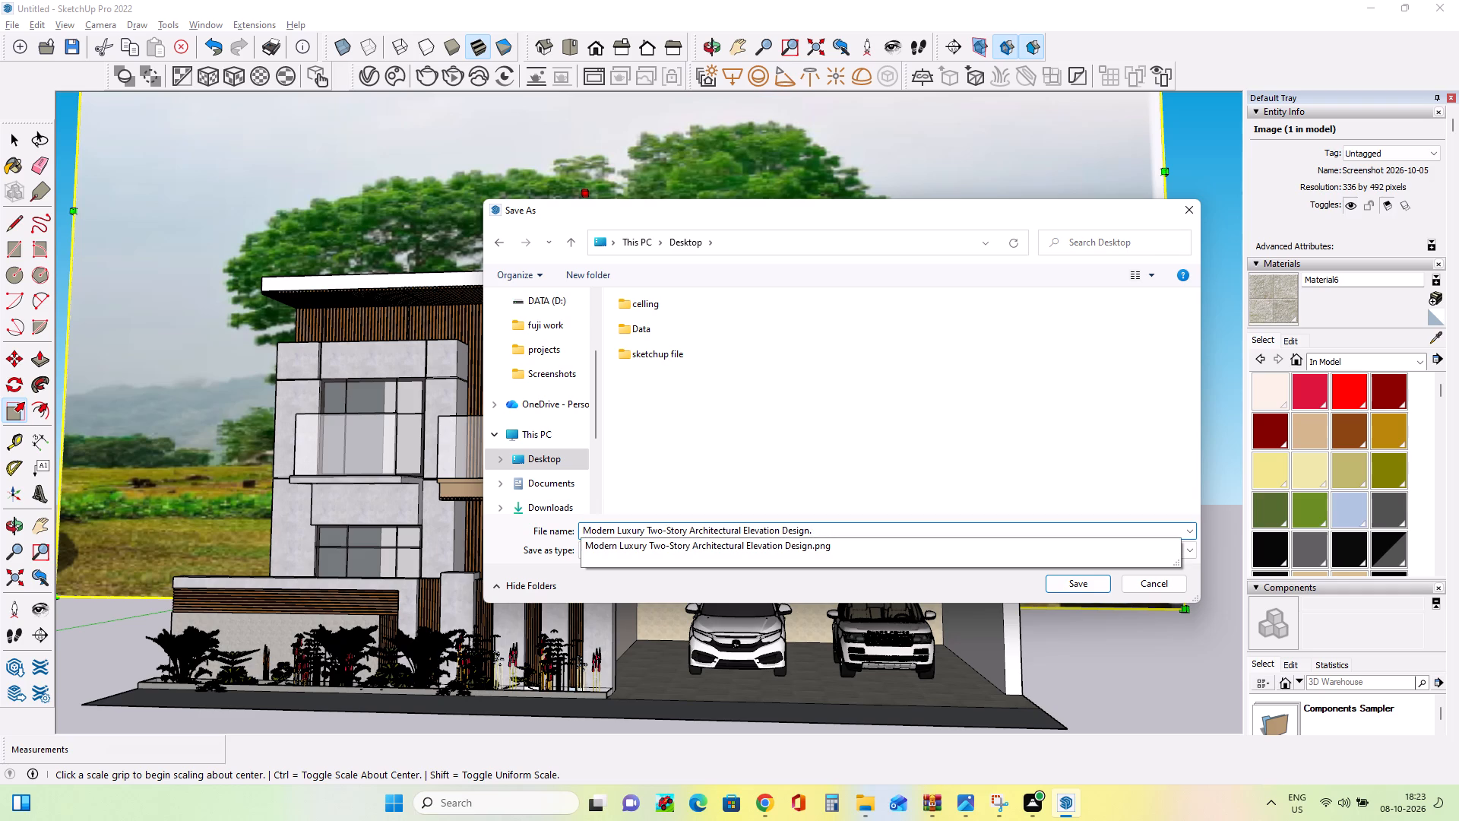
pyautogui.press('s')
pyautogui.write('kp')
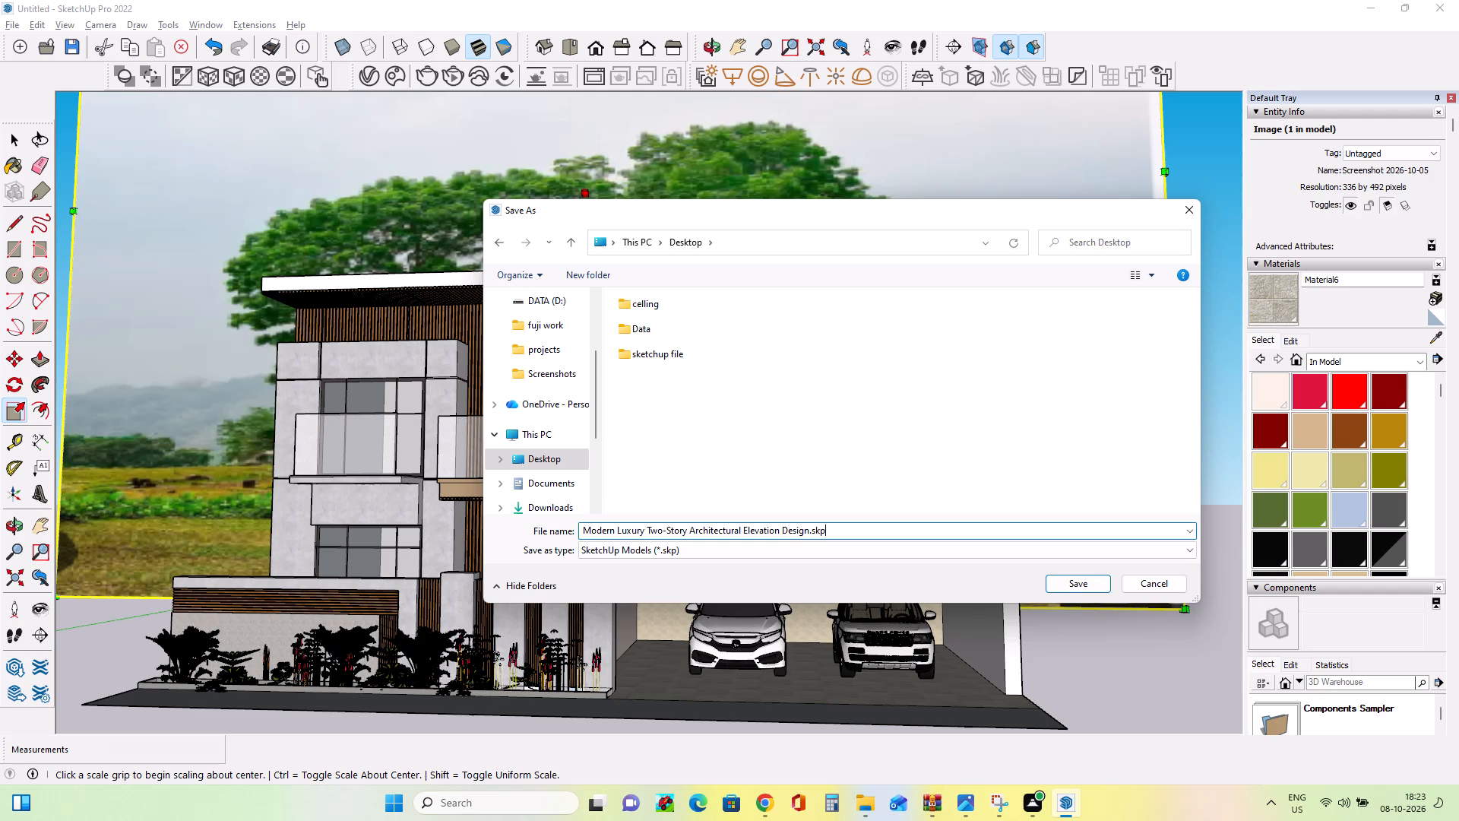
pyautogui.click(1080, 587)
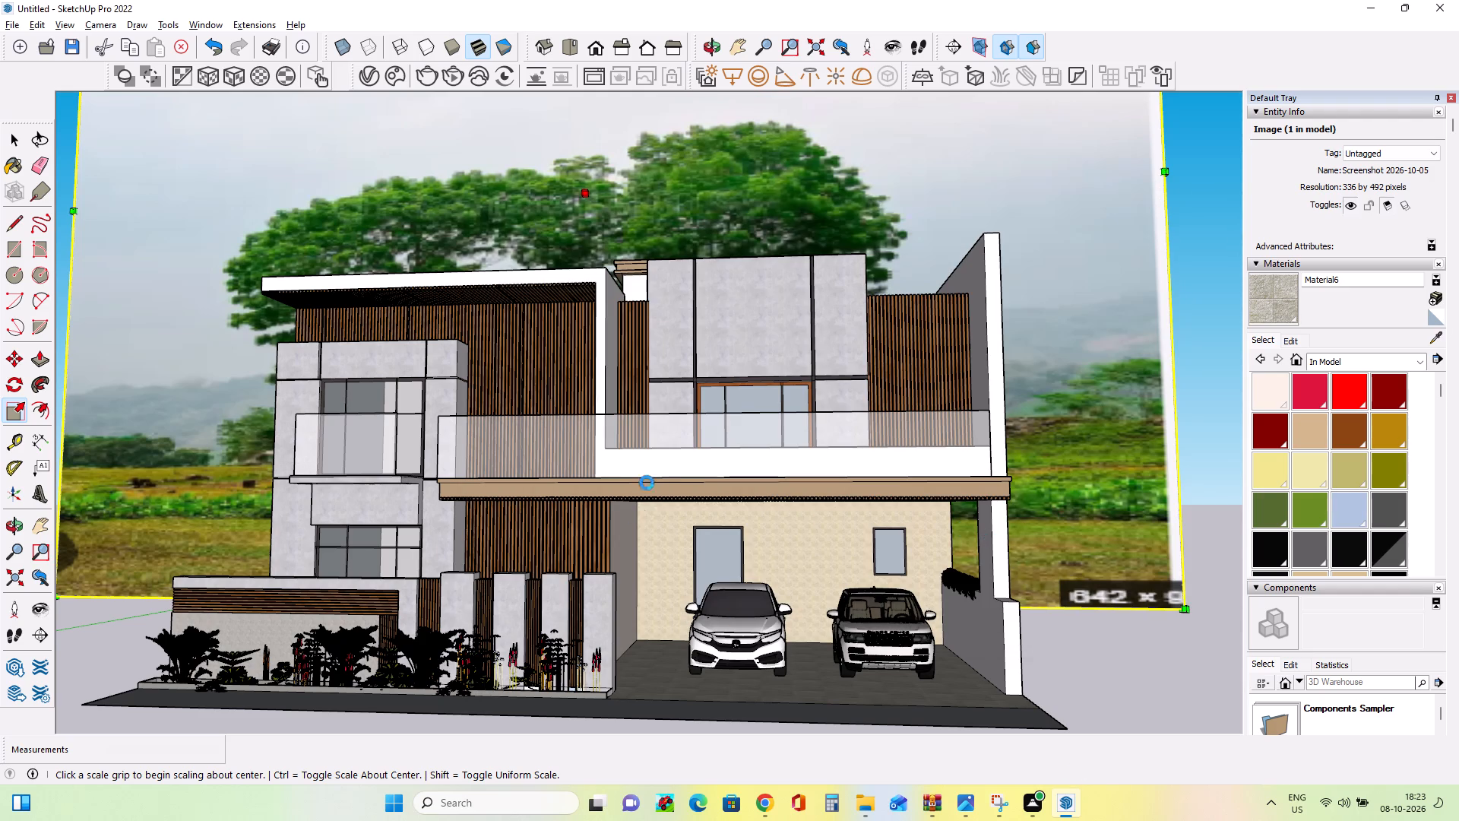
# Save the render snip from Snipping Tool to the Desktop as "Modern Luxury Two-Story Architectural Elevation Design.pdf", keeping the PNG type, and minimize the Snipping Tool window.
pyautogui.click(1010, 804)
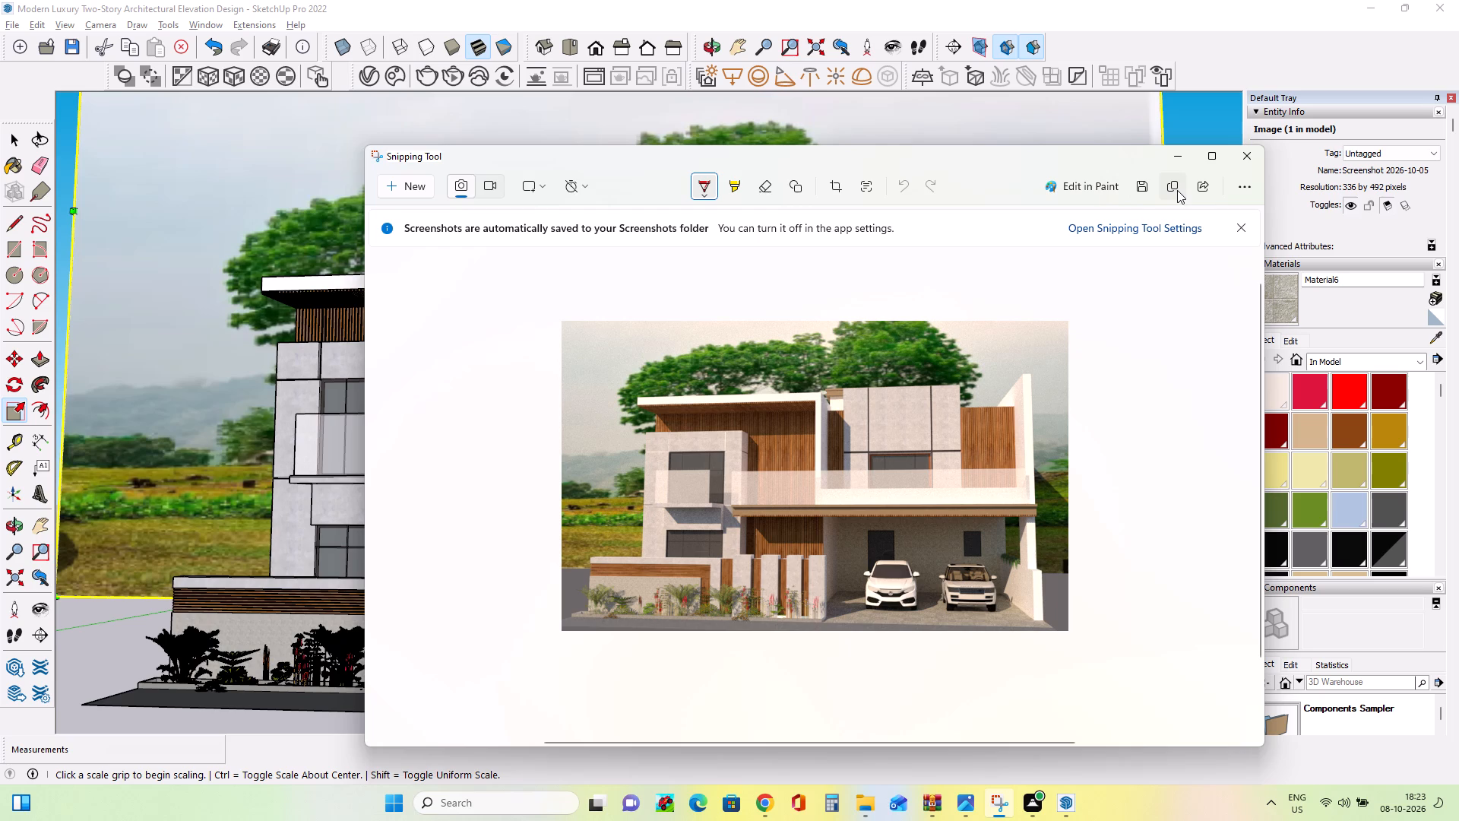
pyautogui.click(1144, 186)
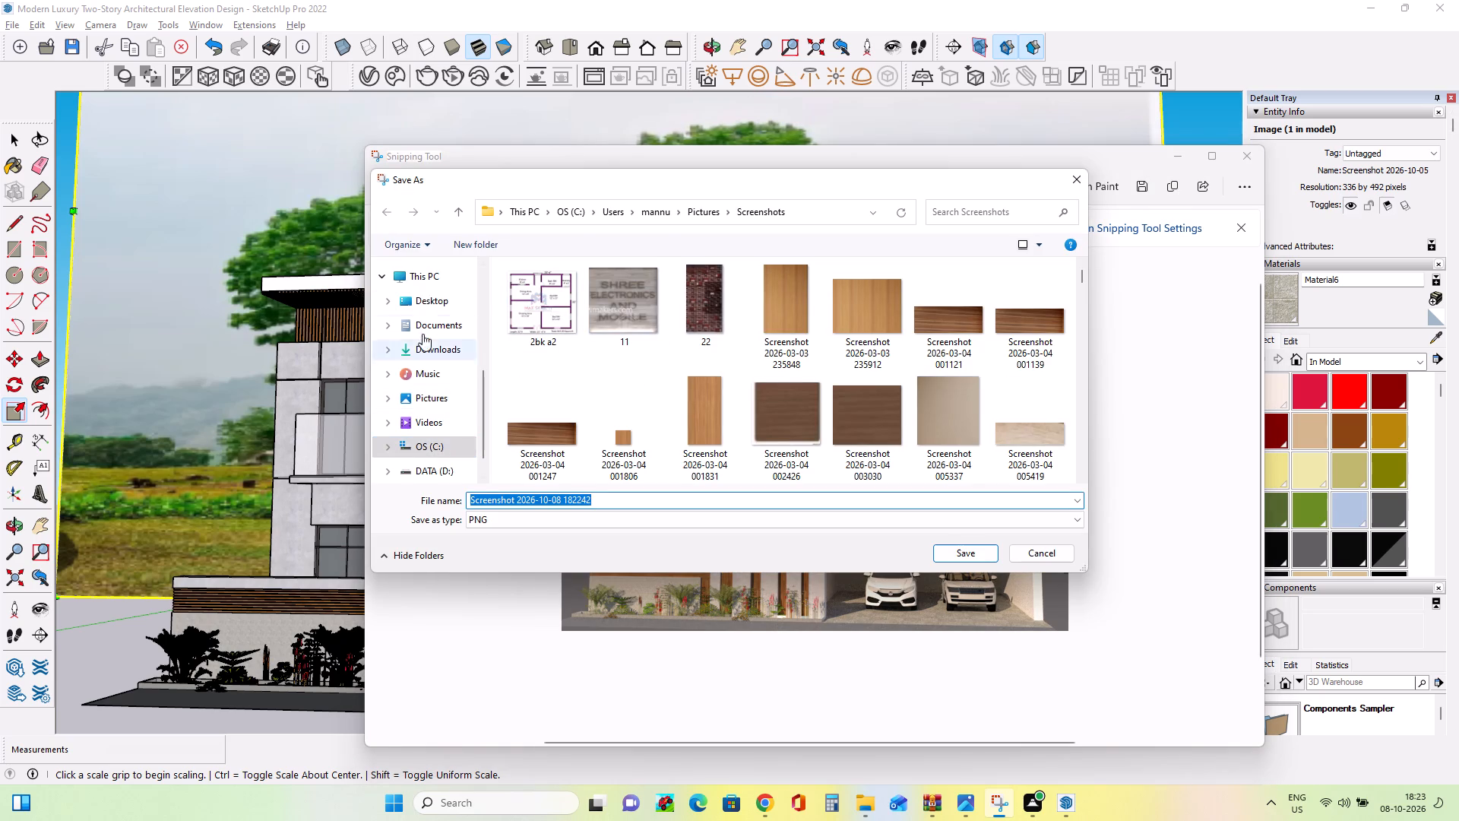
pyautogui.click(419, 308)
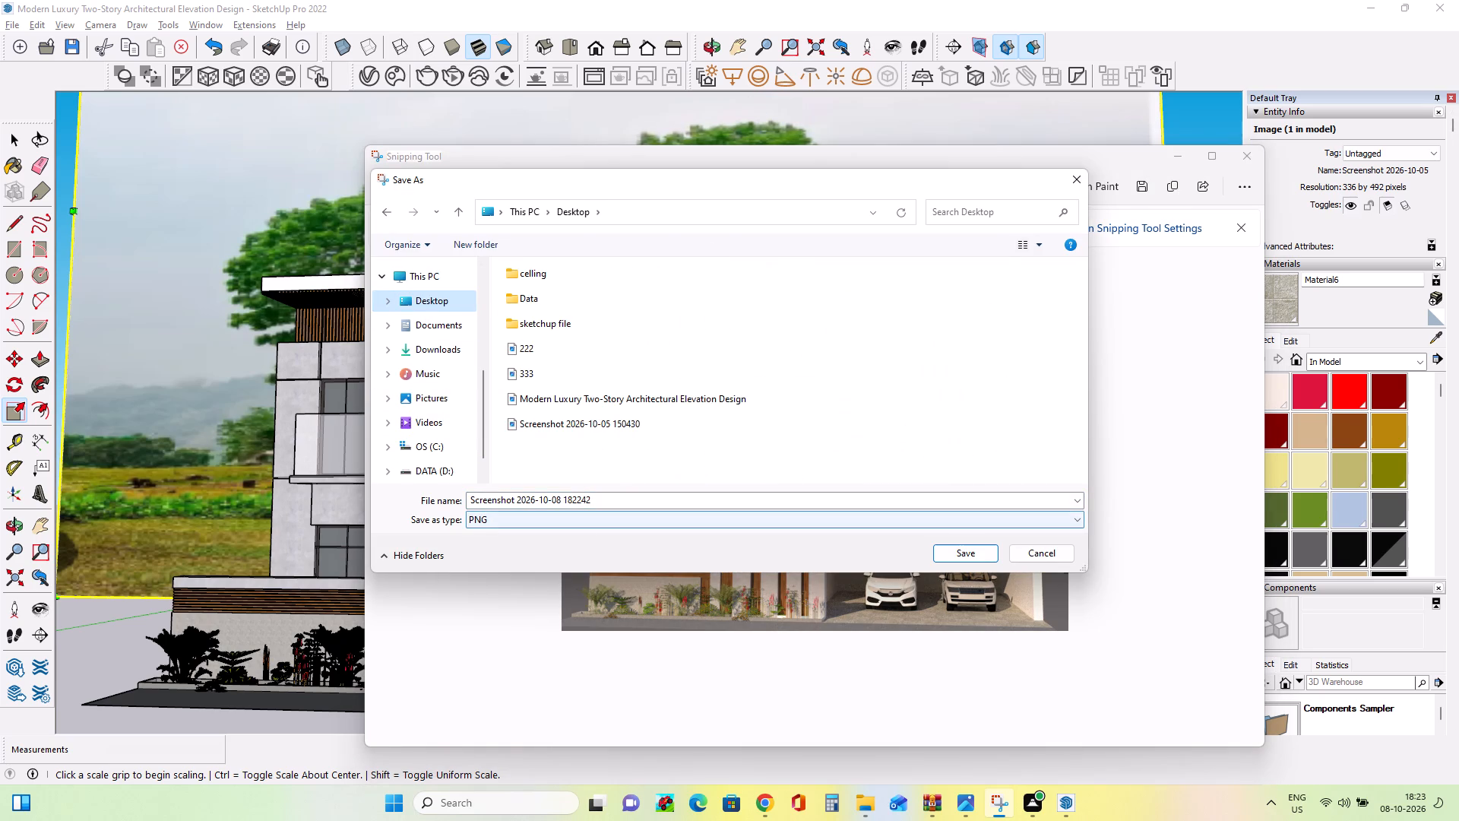
pyautogui.click(606, 502)
pyautogui.press('BackSpace')
pyautogui.press('m')
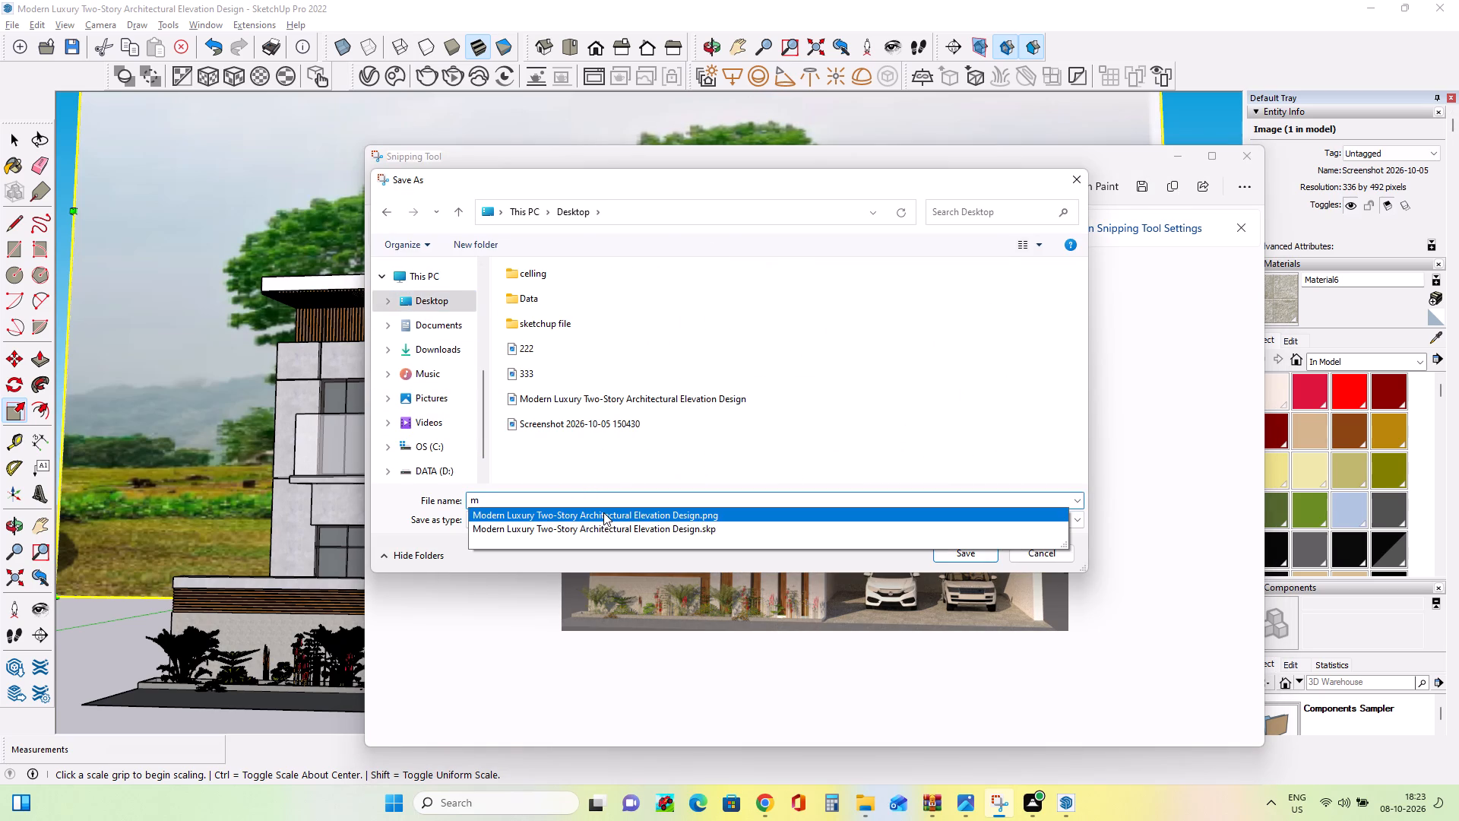
pyautogui.click(731, 519)
pyautogui.click(731, 503)
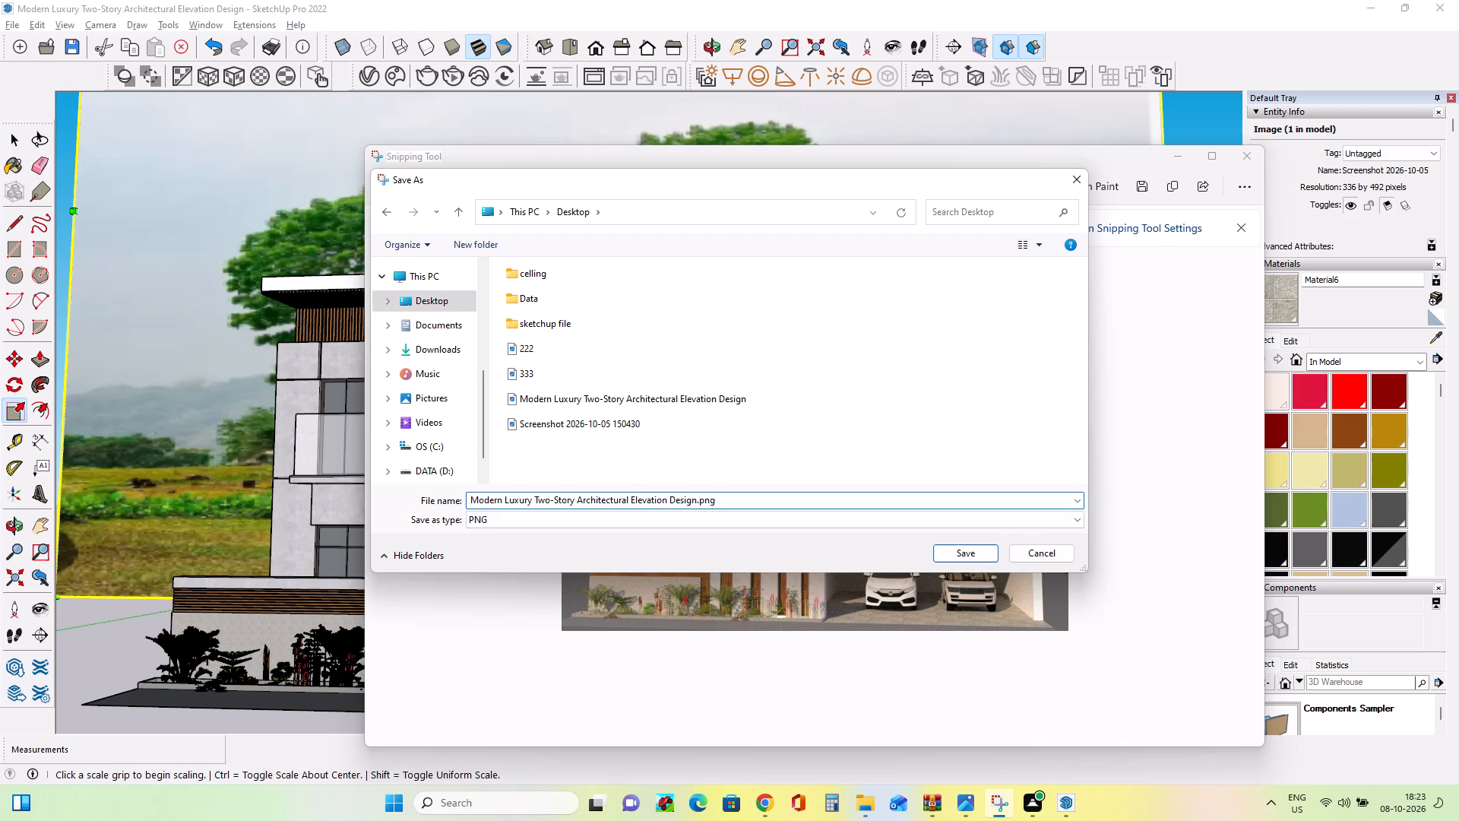
pyautogui.press('BackSpace')
pyautogui.press('BackSpace')
pyautogui.press('BackSpace')
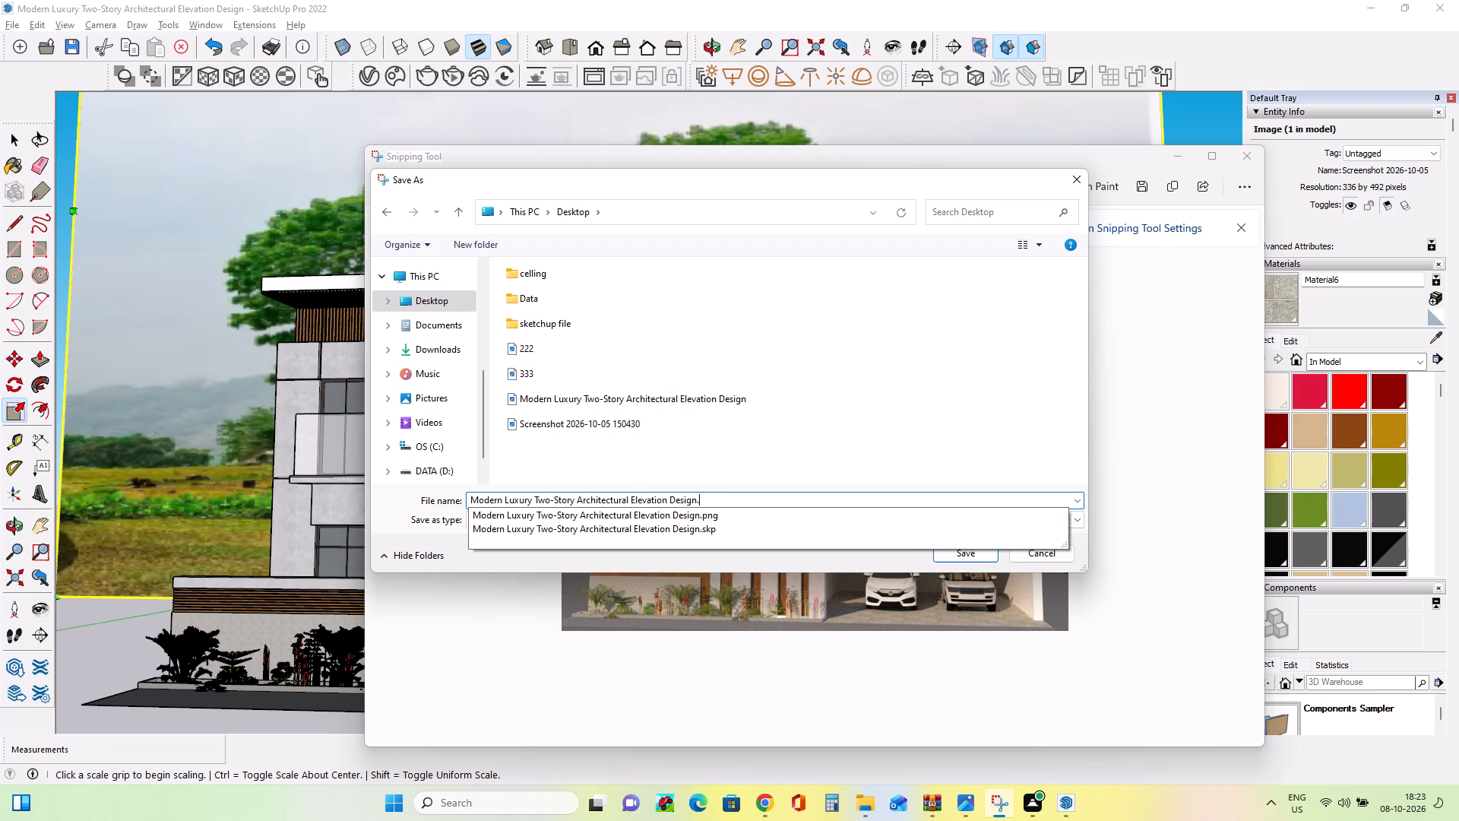
pyautogui.write('pdf')
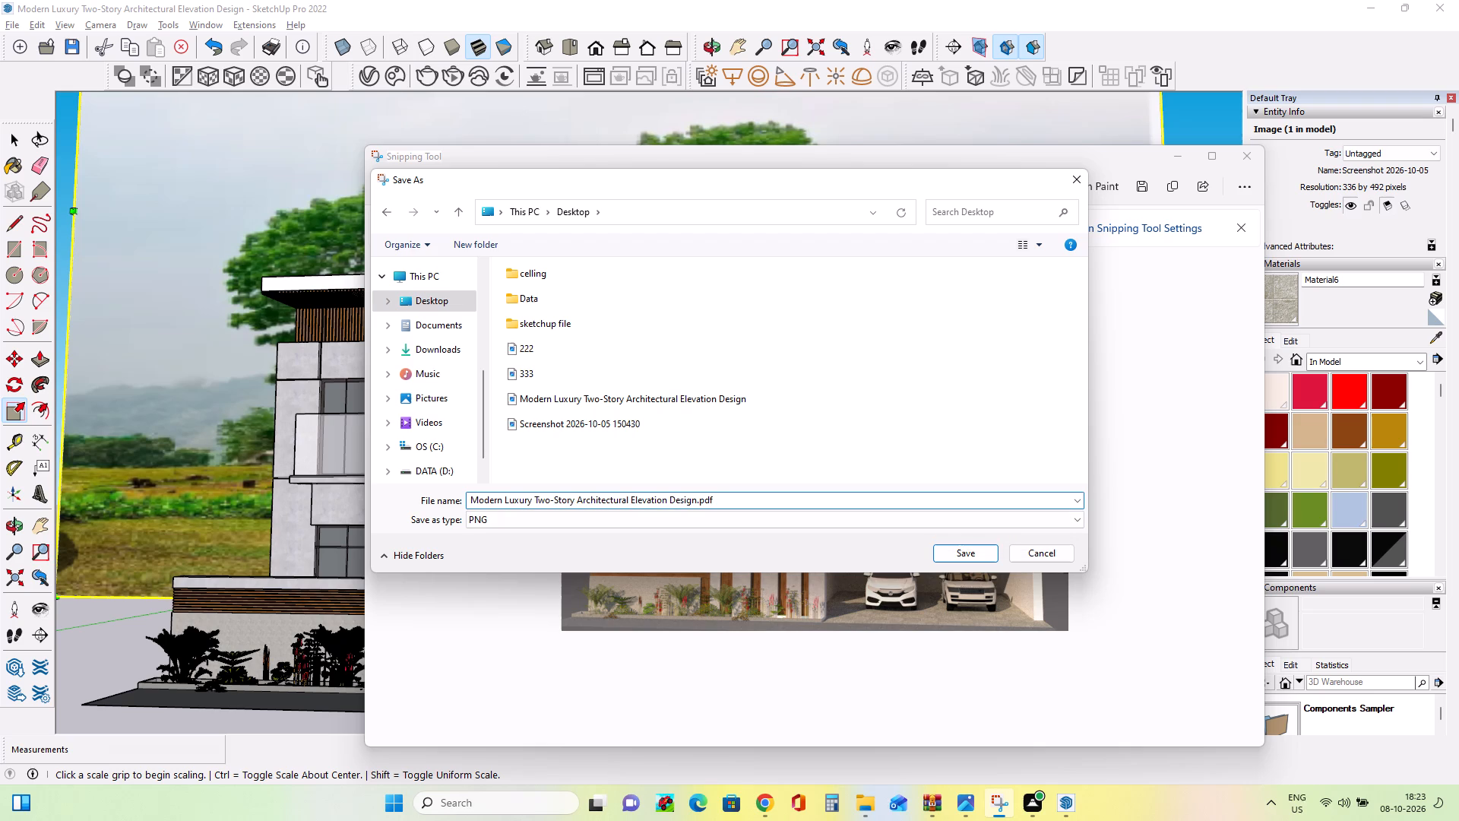
pyautogui.click(985, 553)
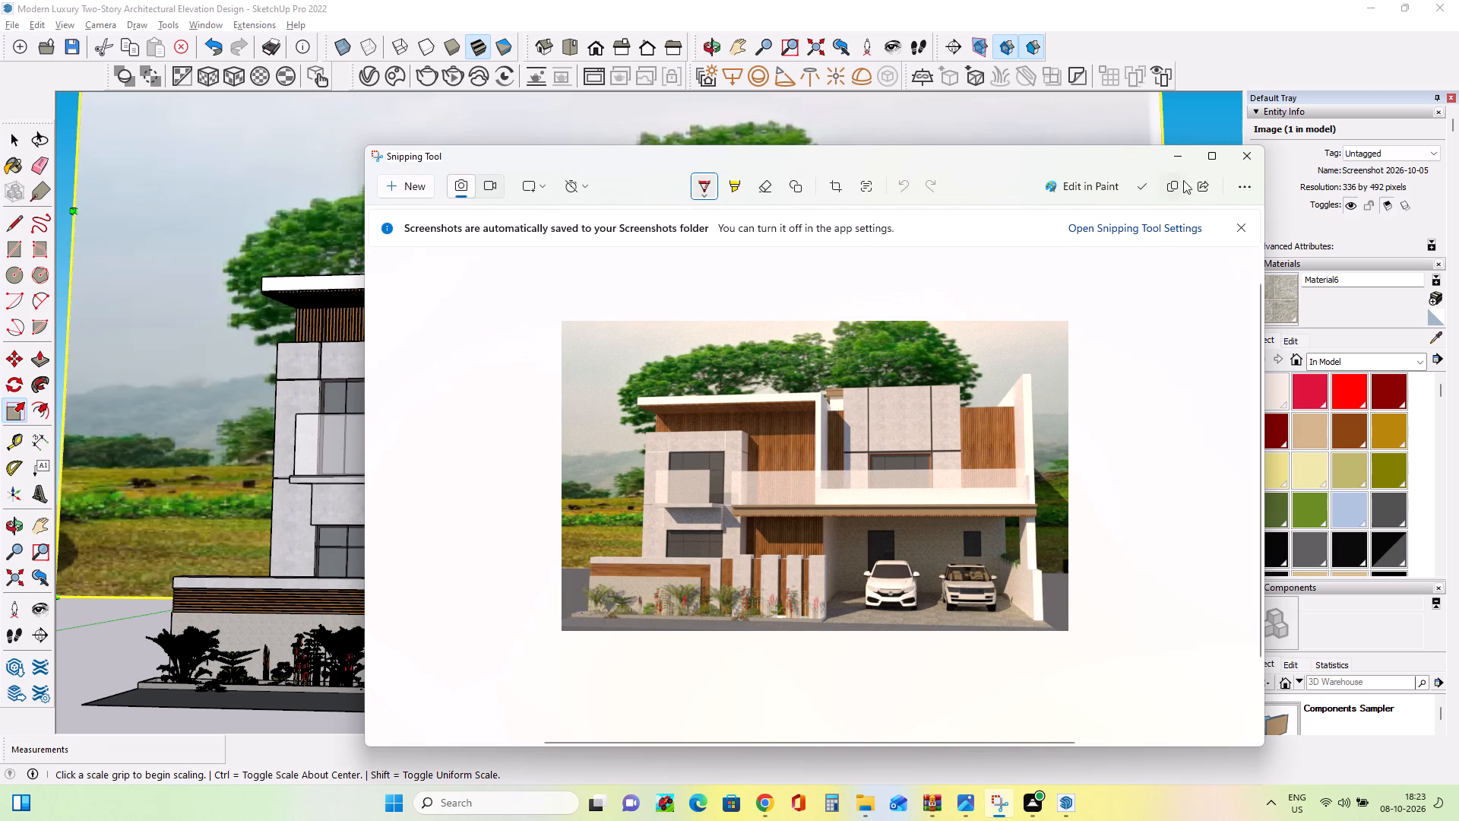
pyautogui.click(1181, 160)
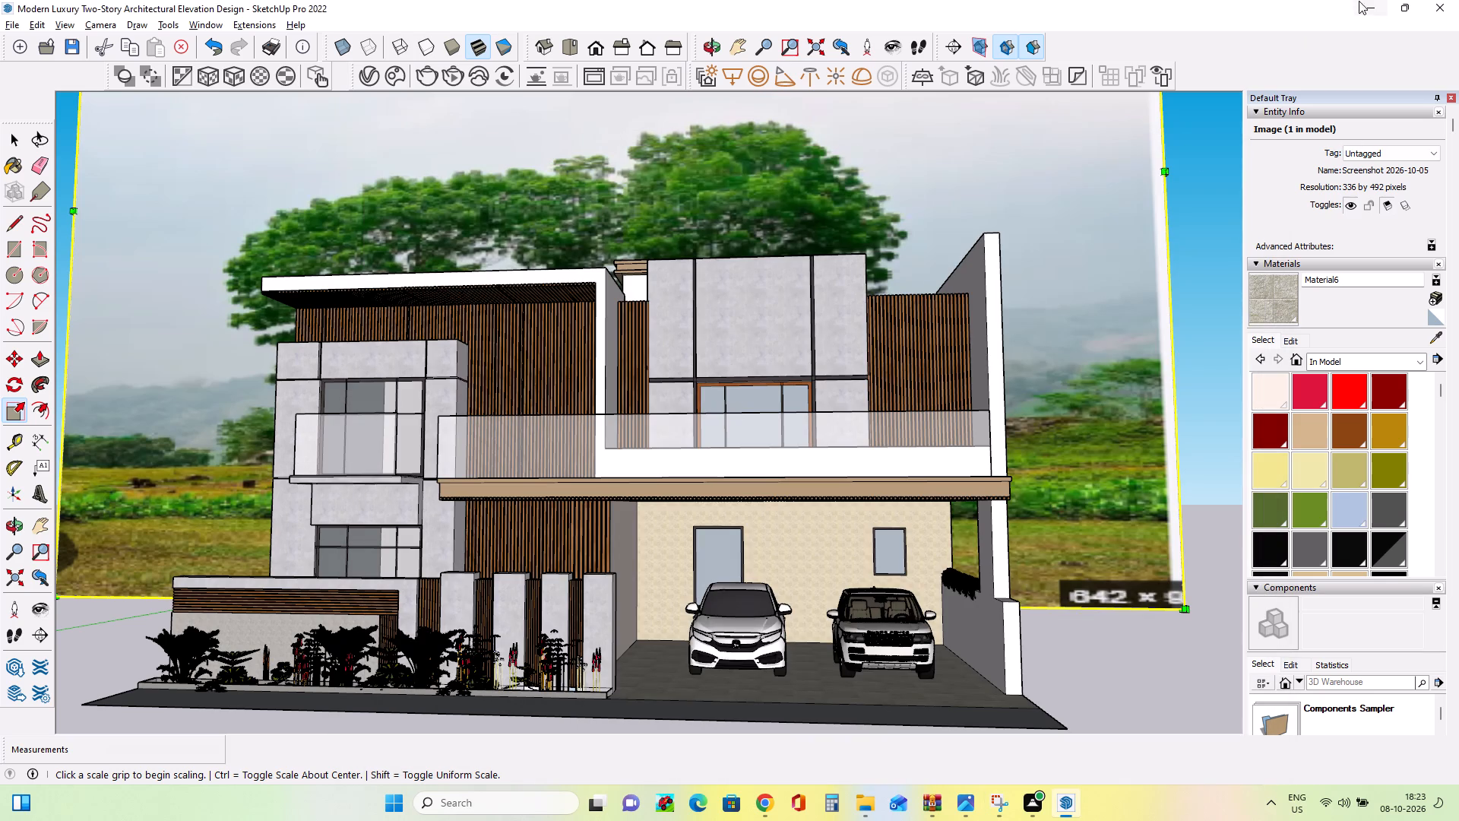